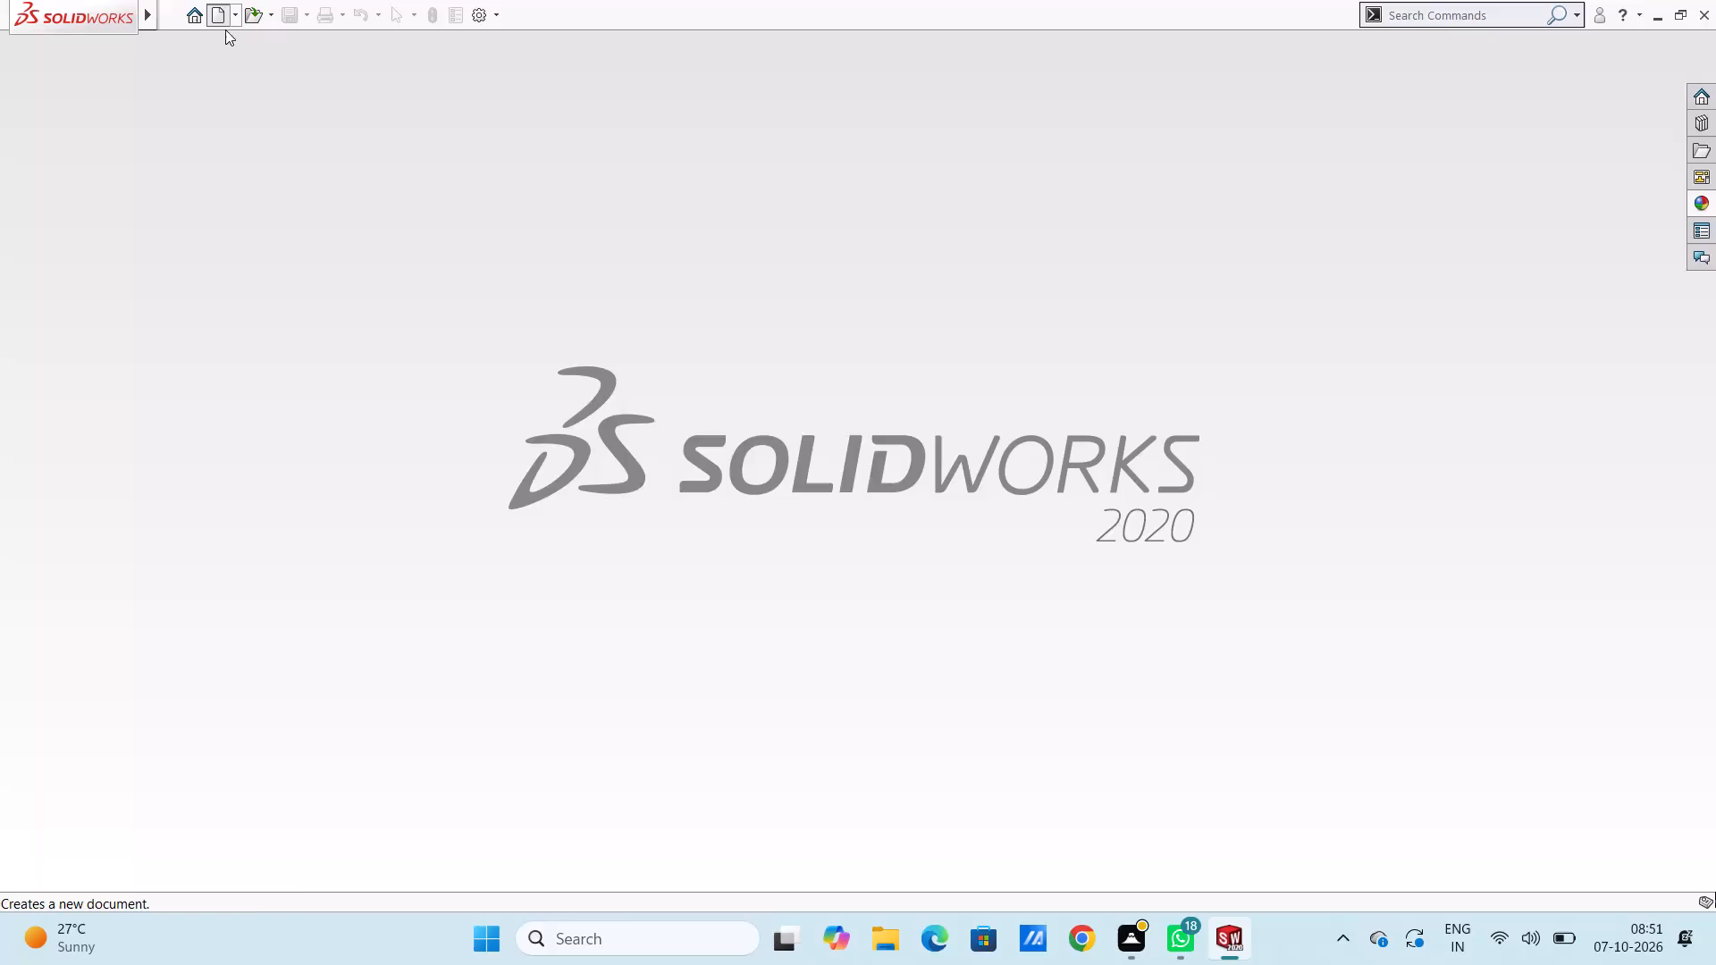
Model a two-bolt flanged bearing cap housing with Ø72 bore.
Create a new part and start a sketch on the Top Plane.
click(746, 688)
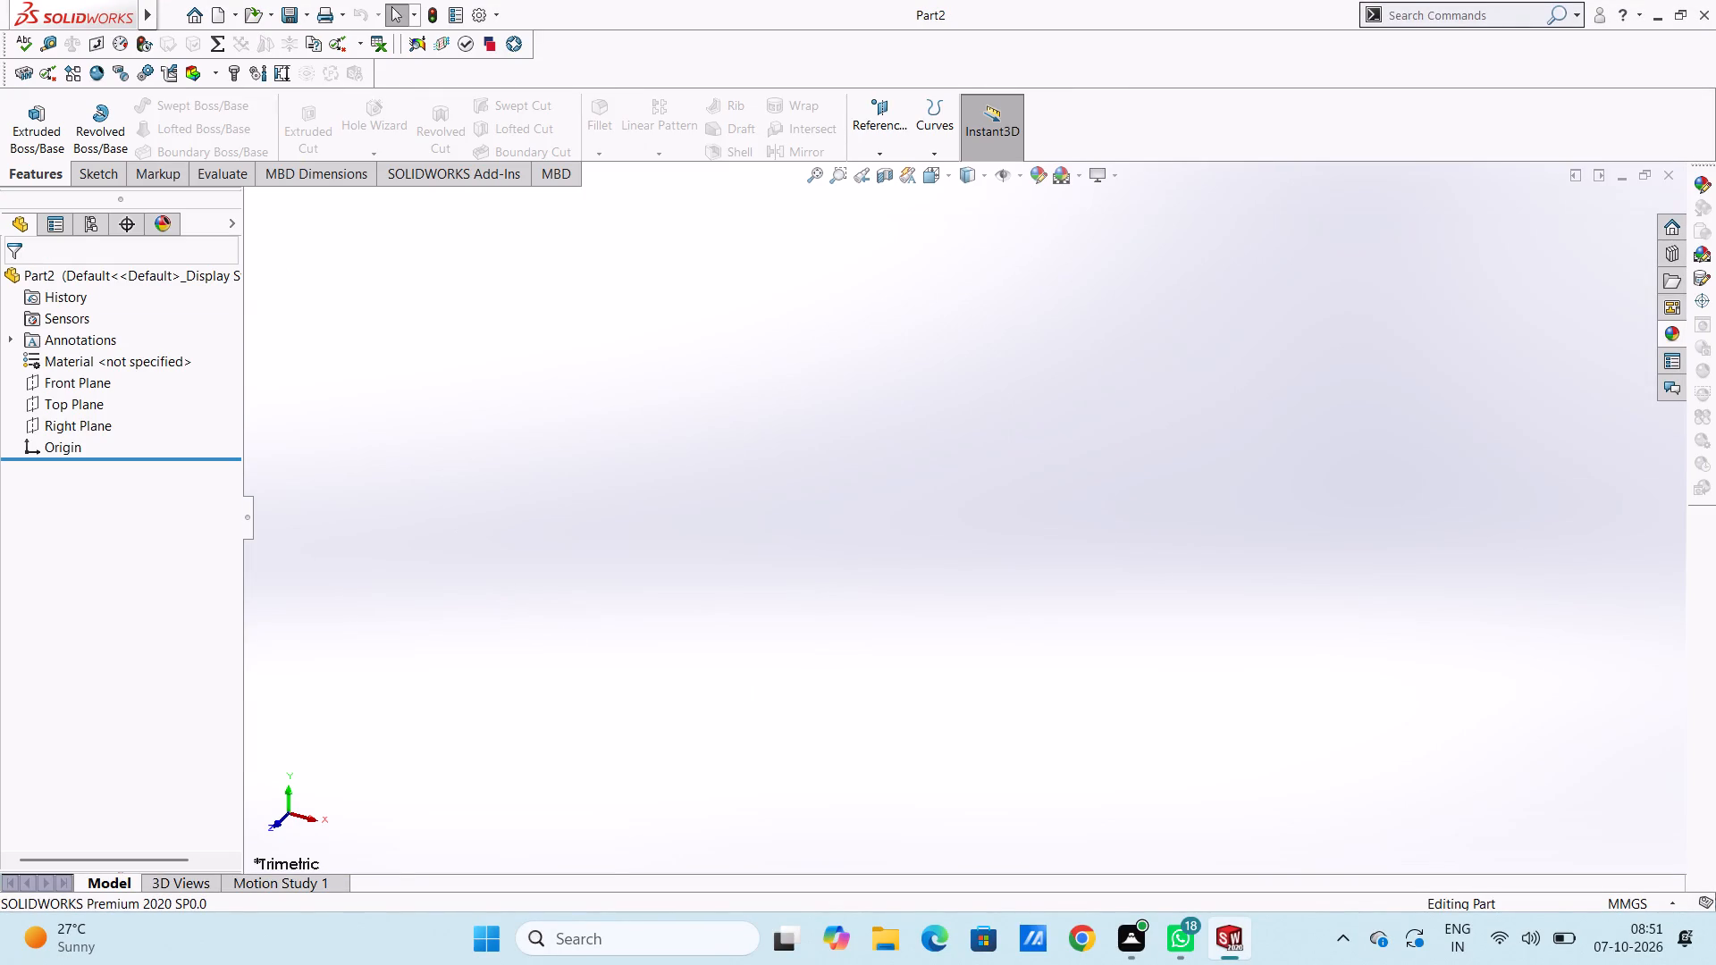
click(82, 407)
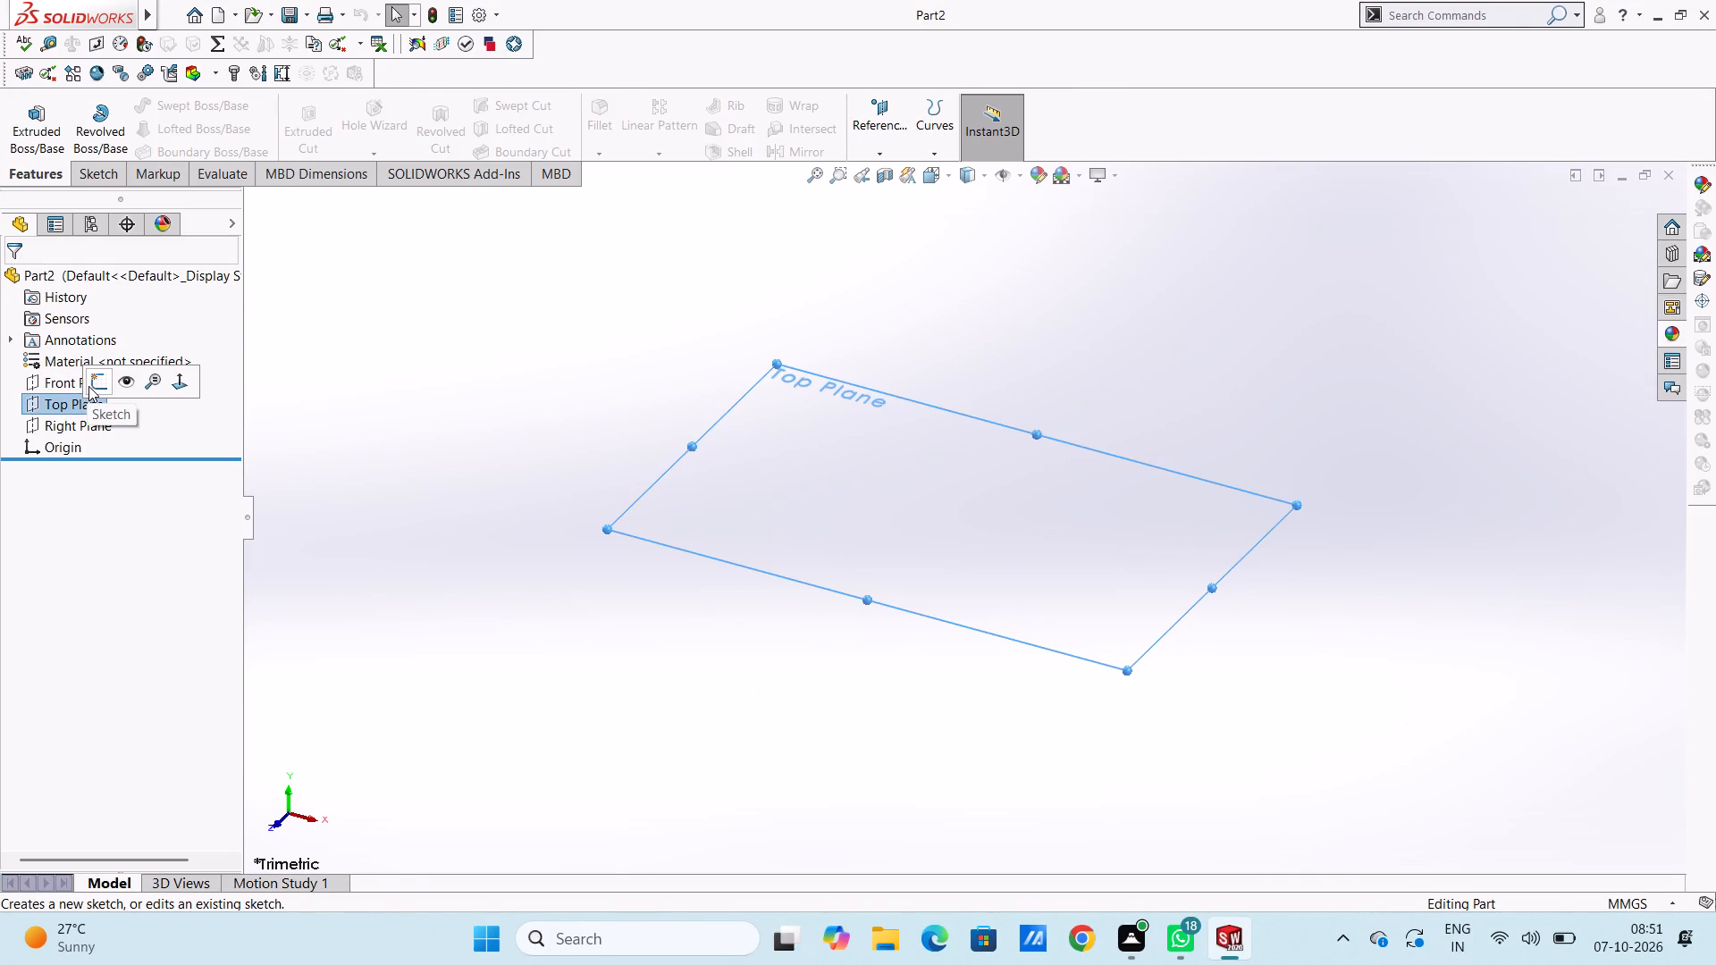
click(88, 386)
click(585, 377)
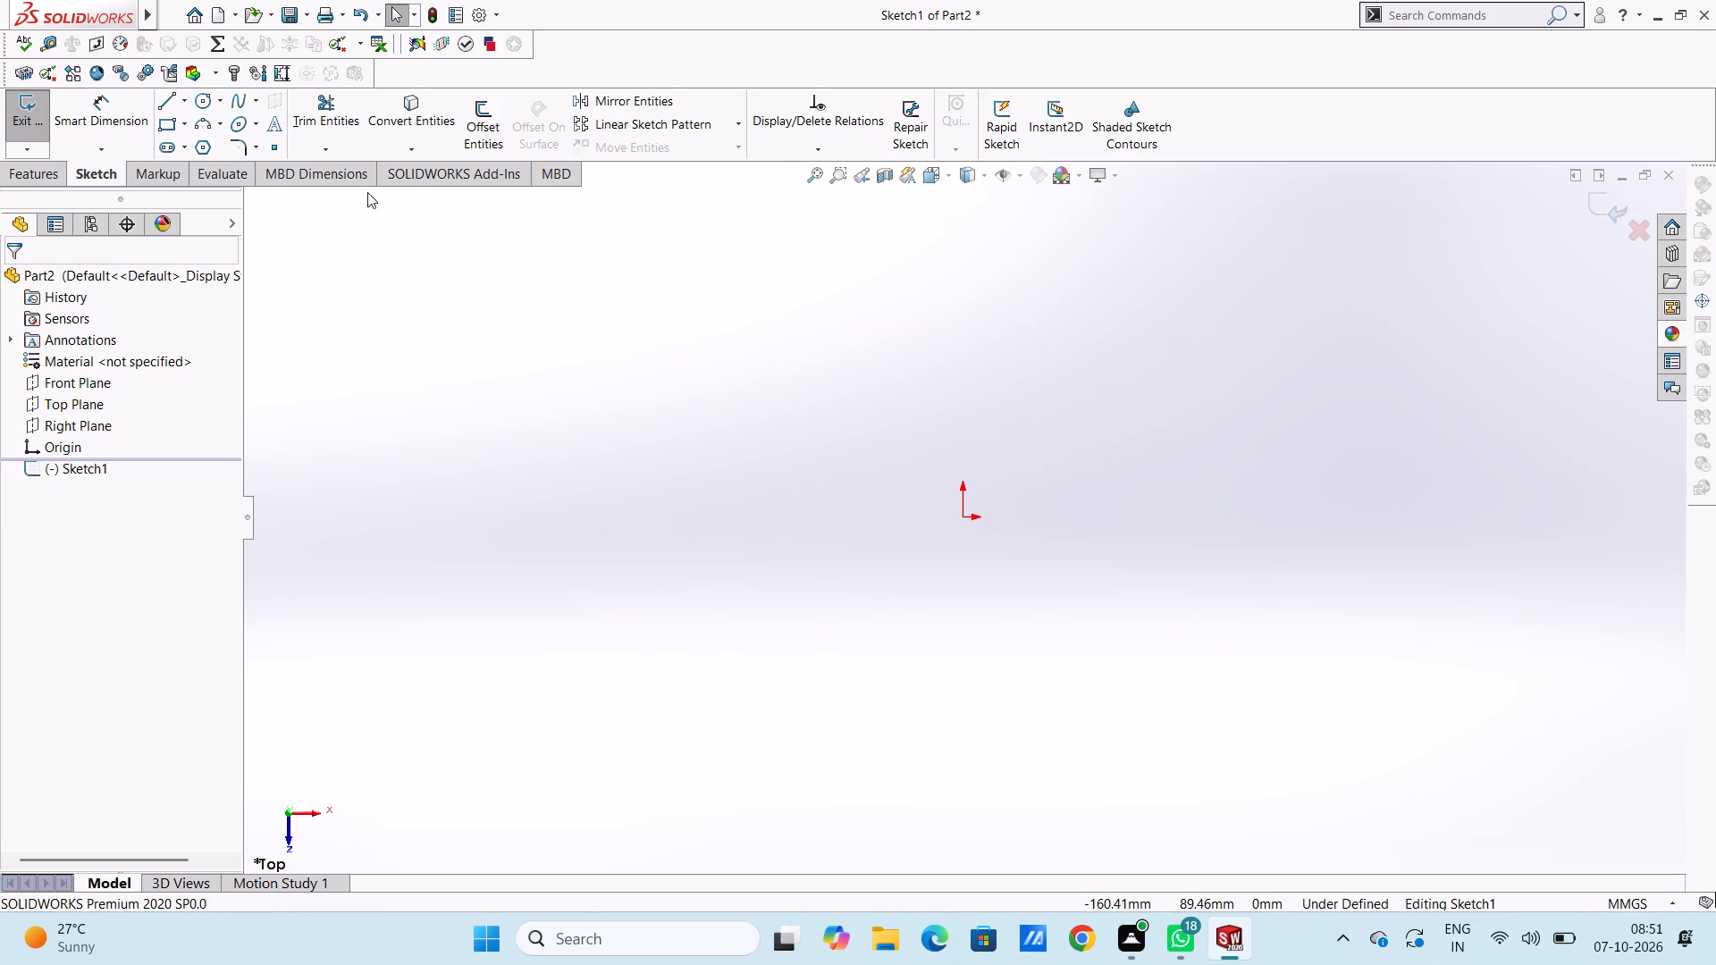
Sketch a circle of about 38 mm radius centred on the origin.
click(201, 102)
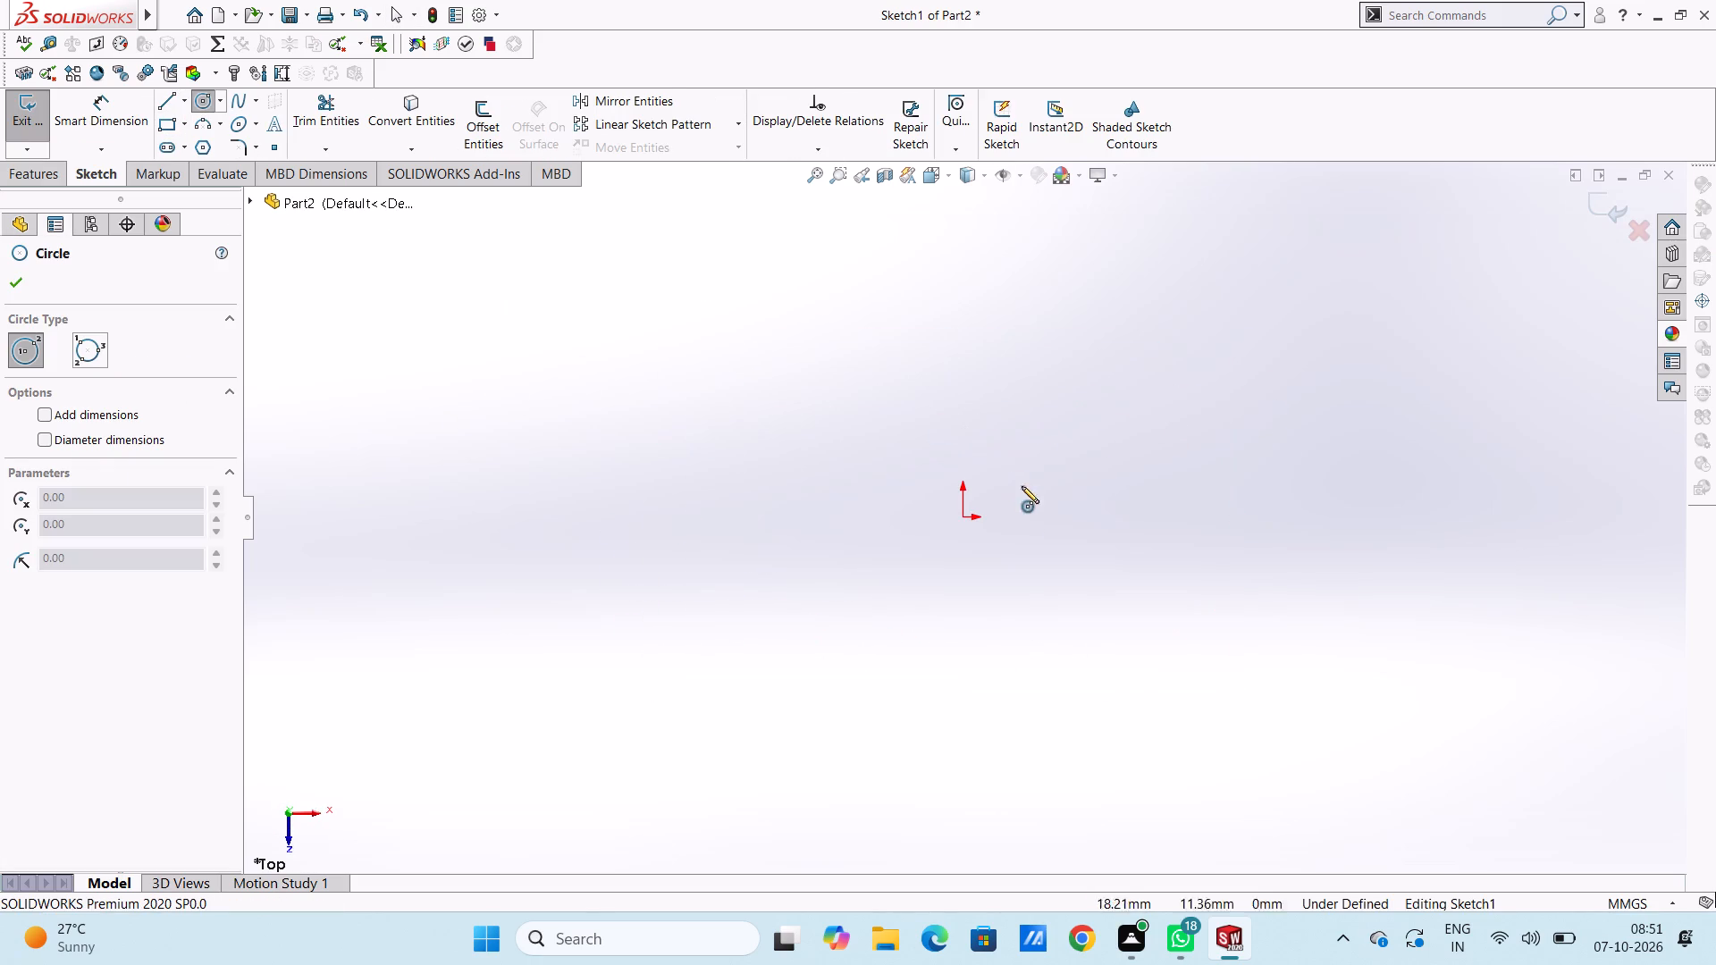
click(963, 520)
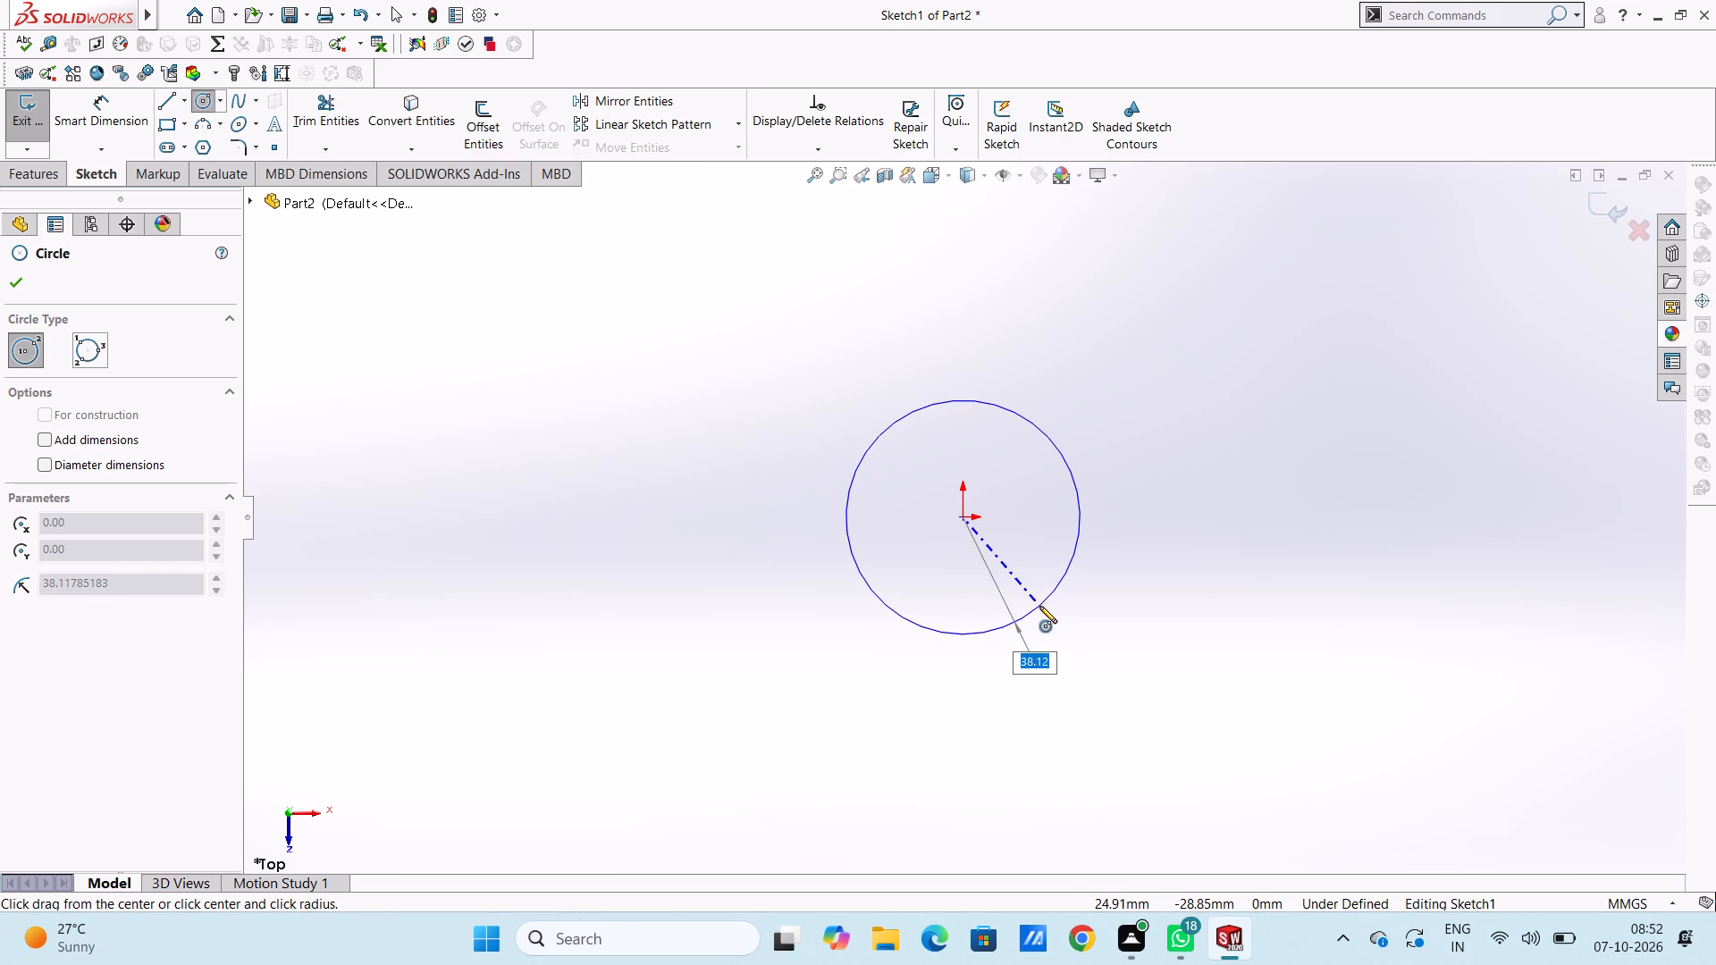
click(1039, 606)
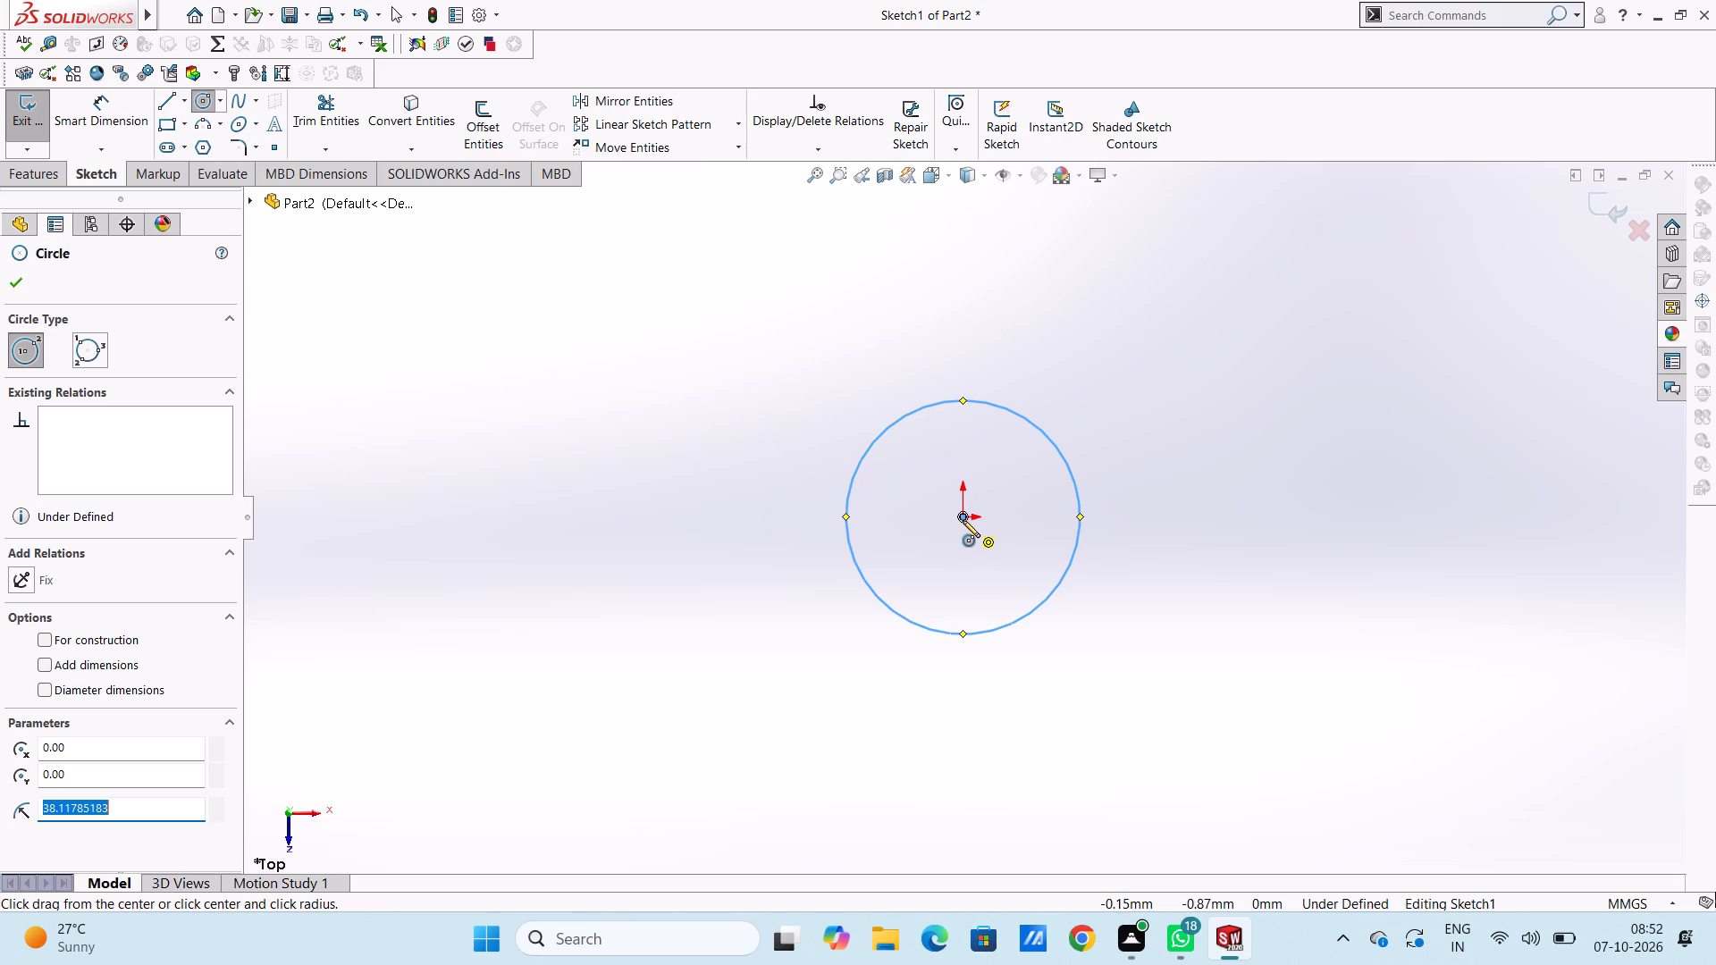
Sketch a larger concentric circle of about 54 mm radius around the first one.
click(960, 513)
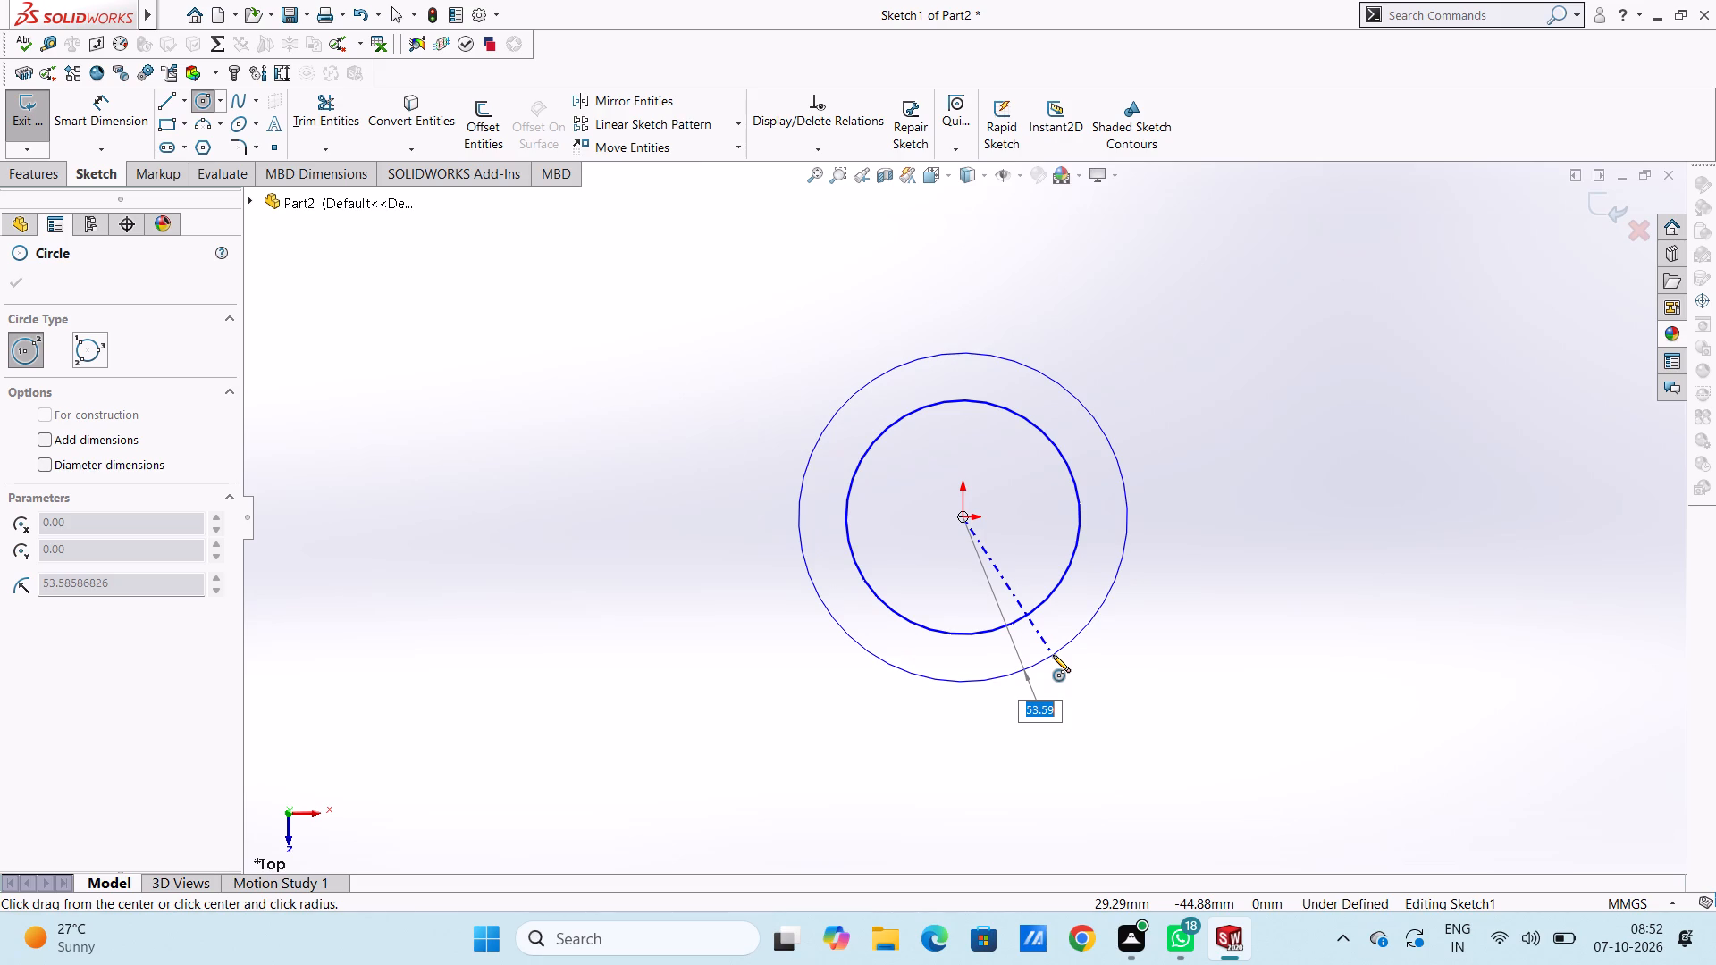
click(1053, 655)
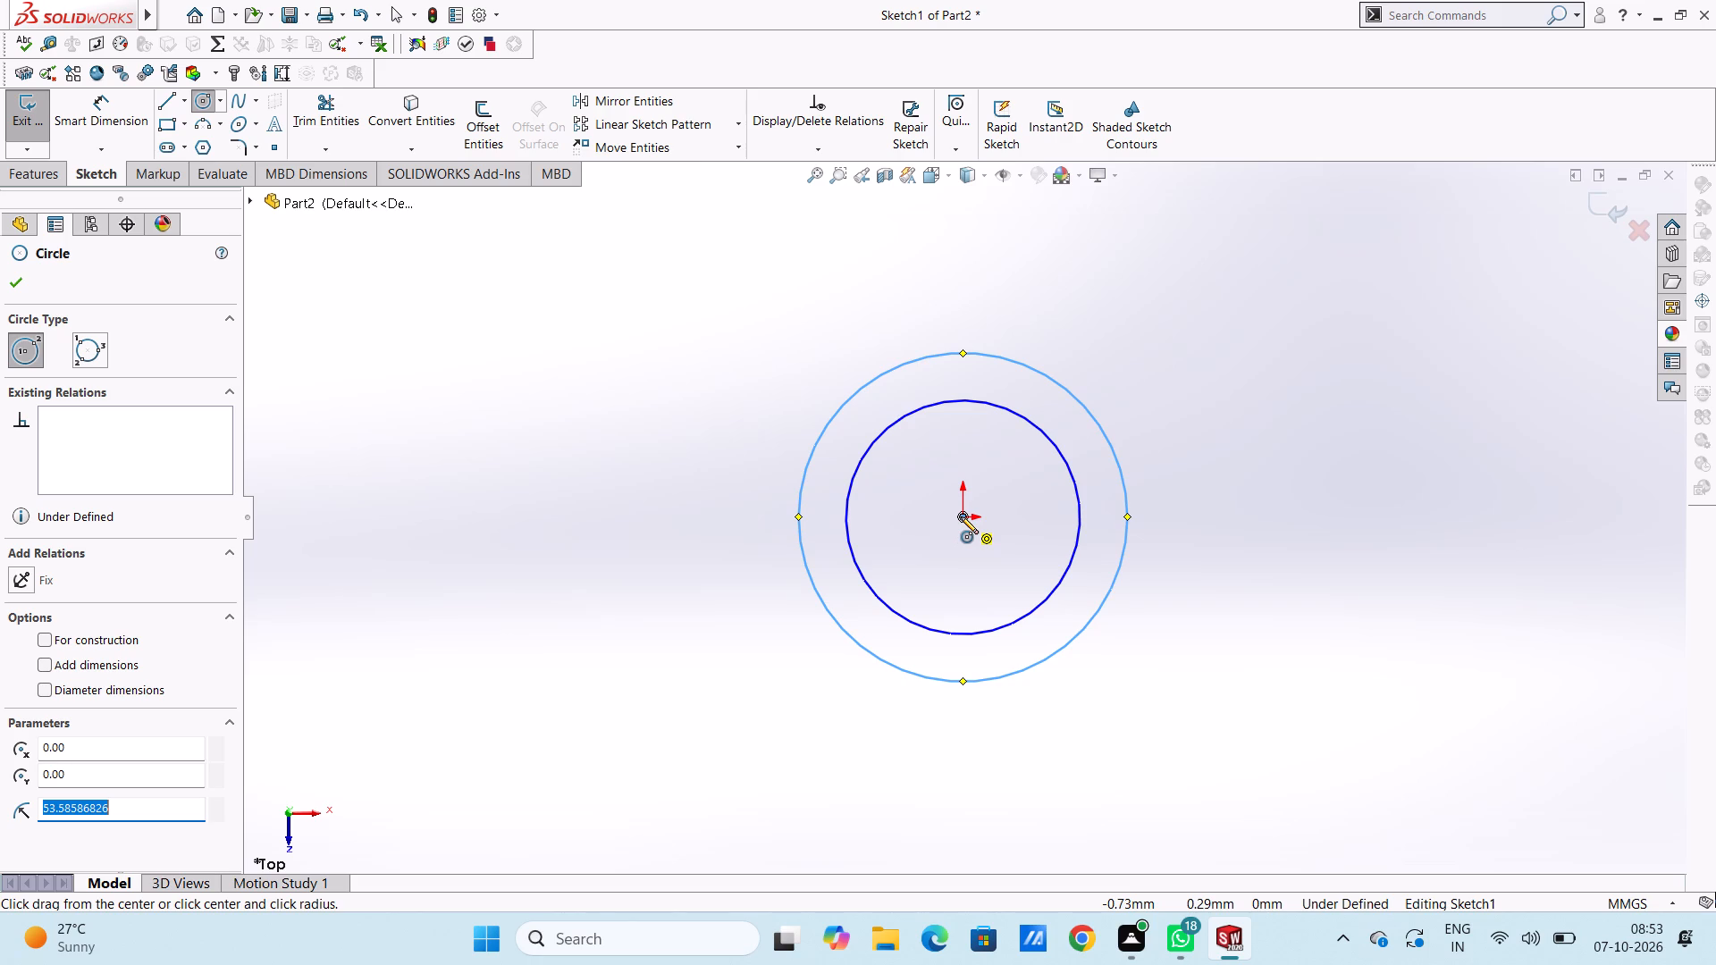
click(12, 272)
Dimension the inner circle's diameter and set it to 68 mm.
click(109, 116)
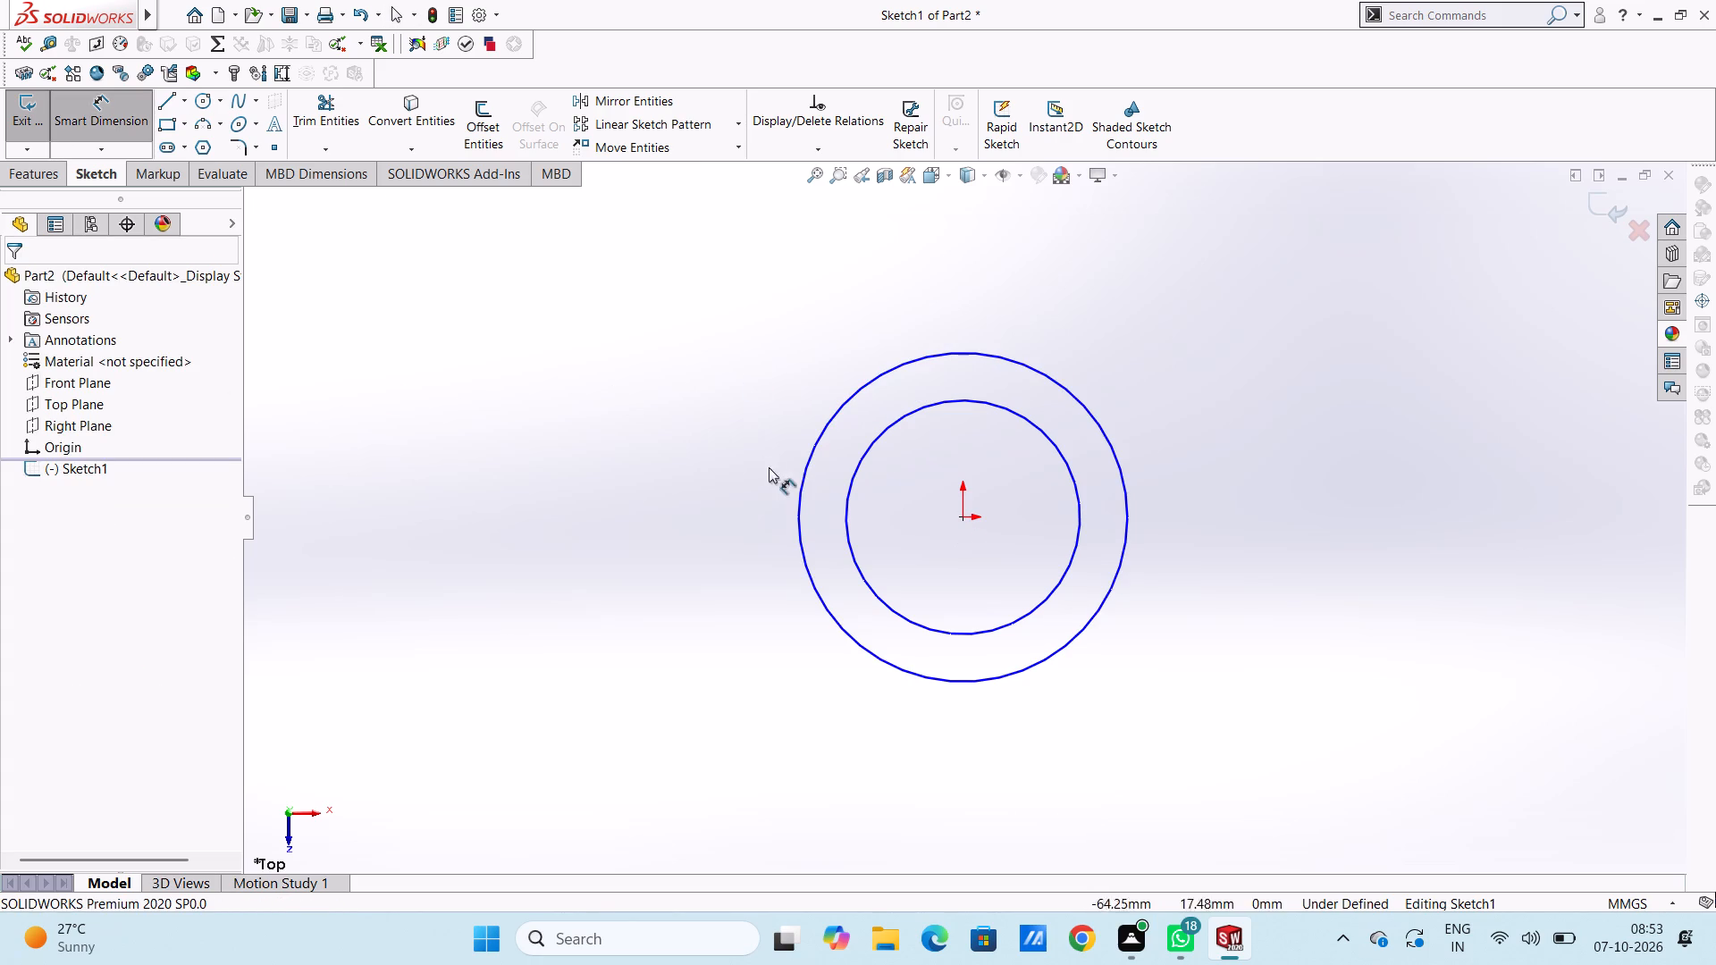
click(905, 613)
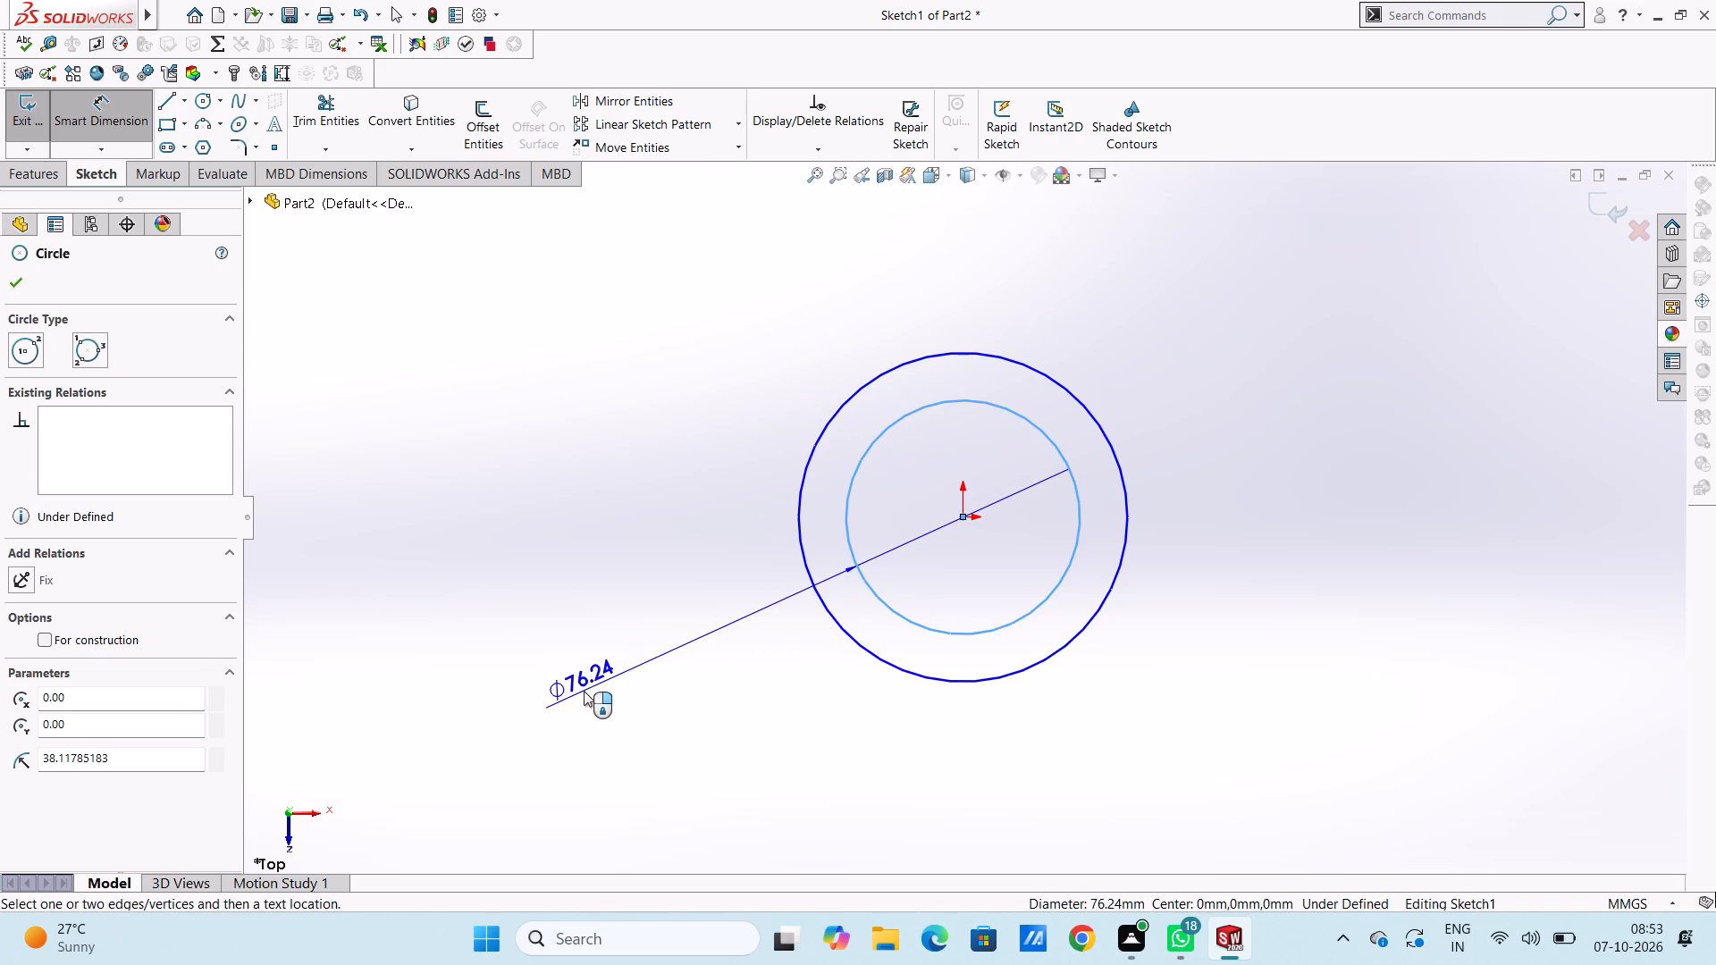
click(584, 691)
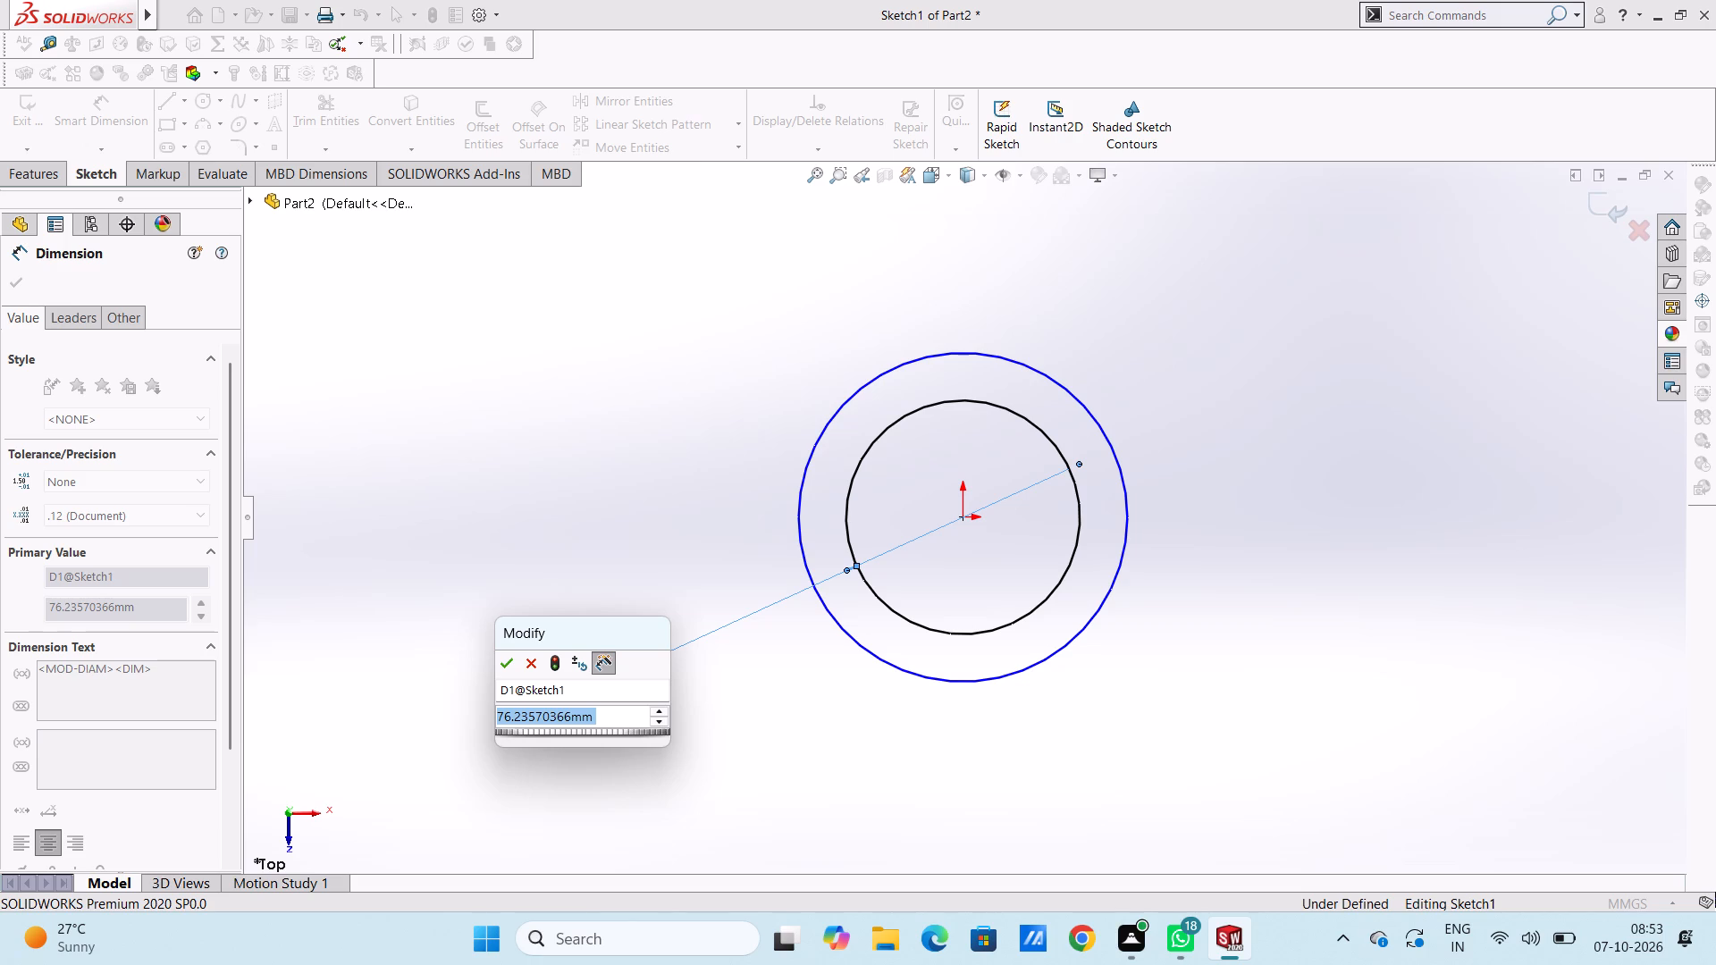
text(68)
key(Return)
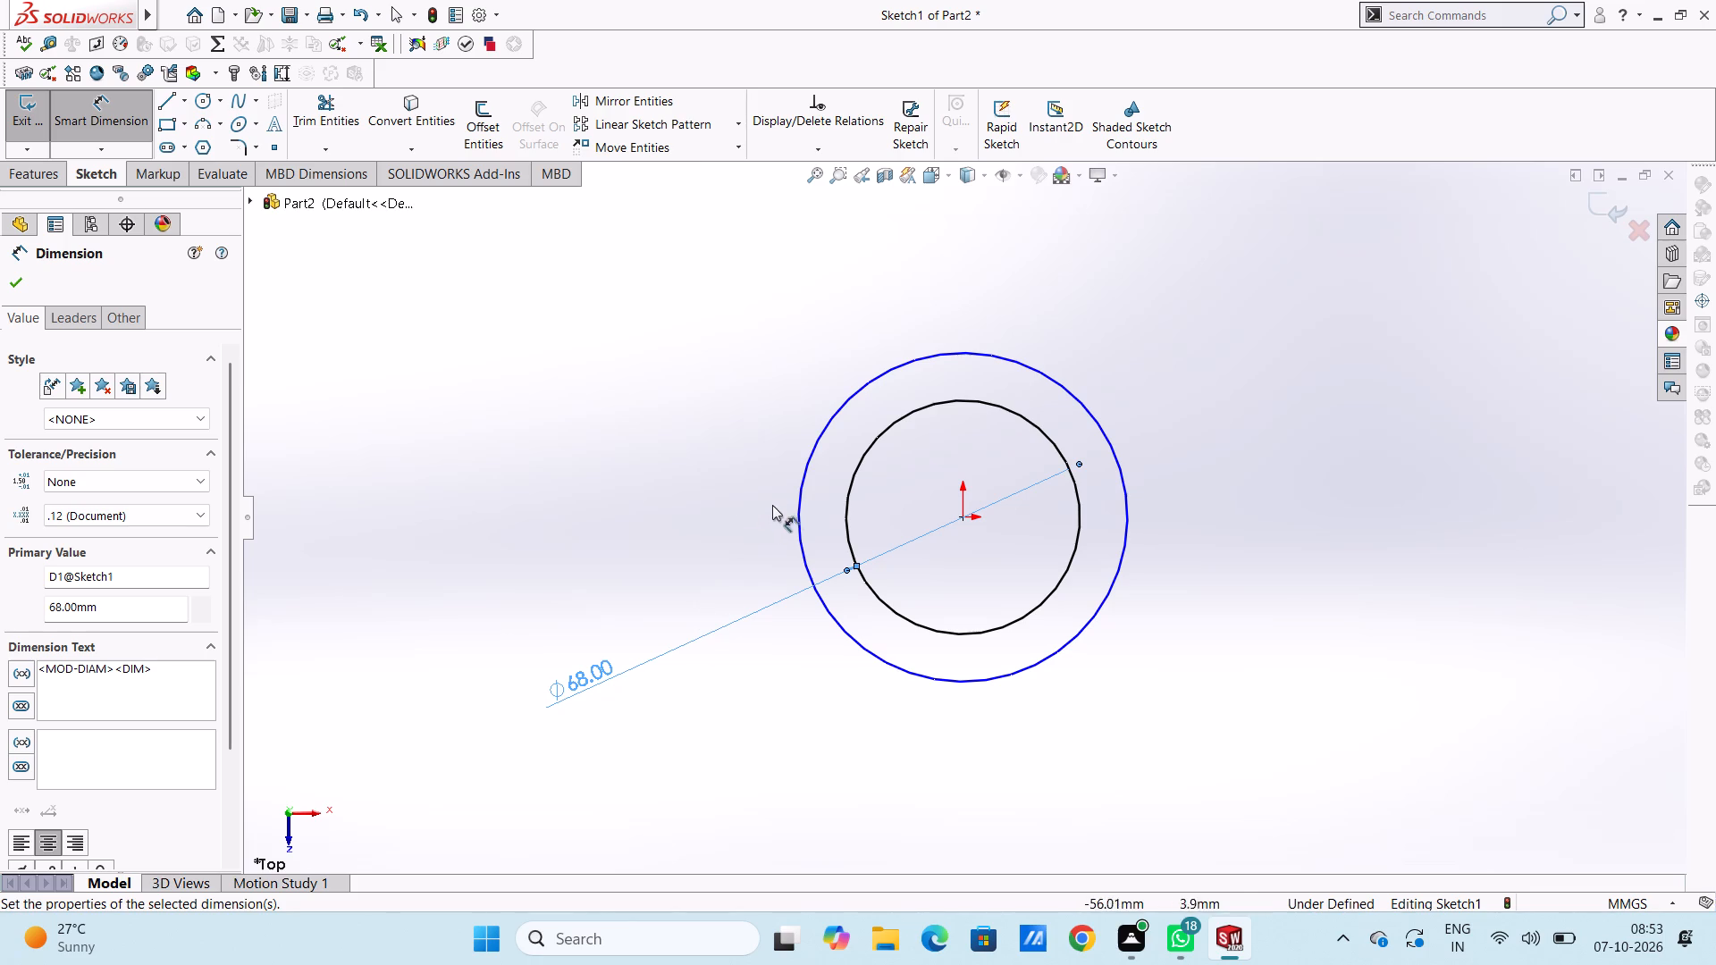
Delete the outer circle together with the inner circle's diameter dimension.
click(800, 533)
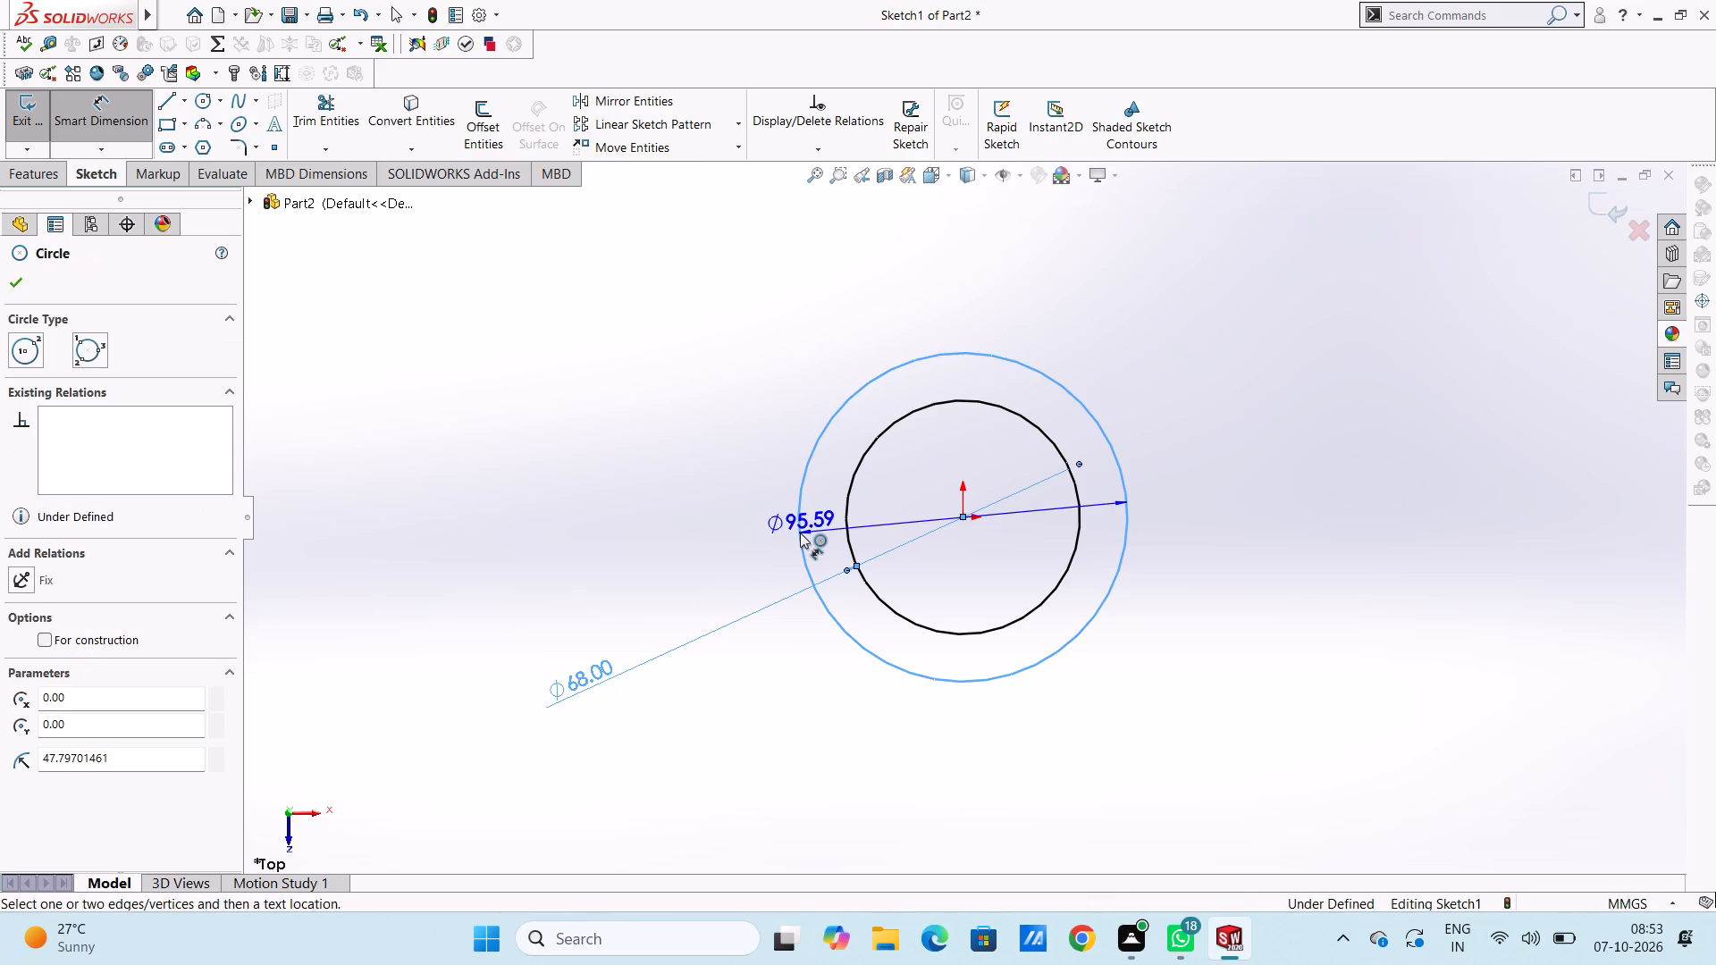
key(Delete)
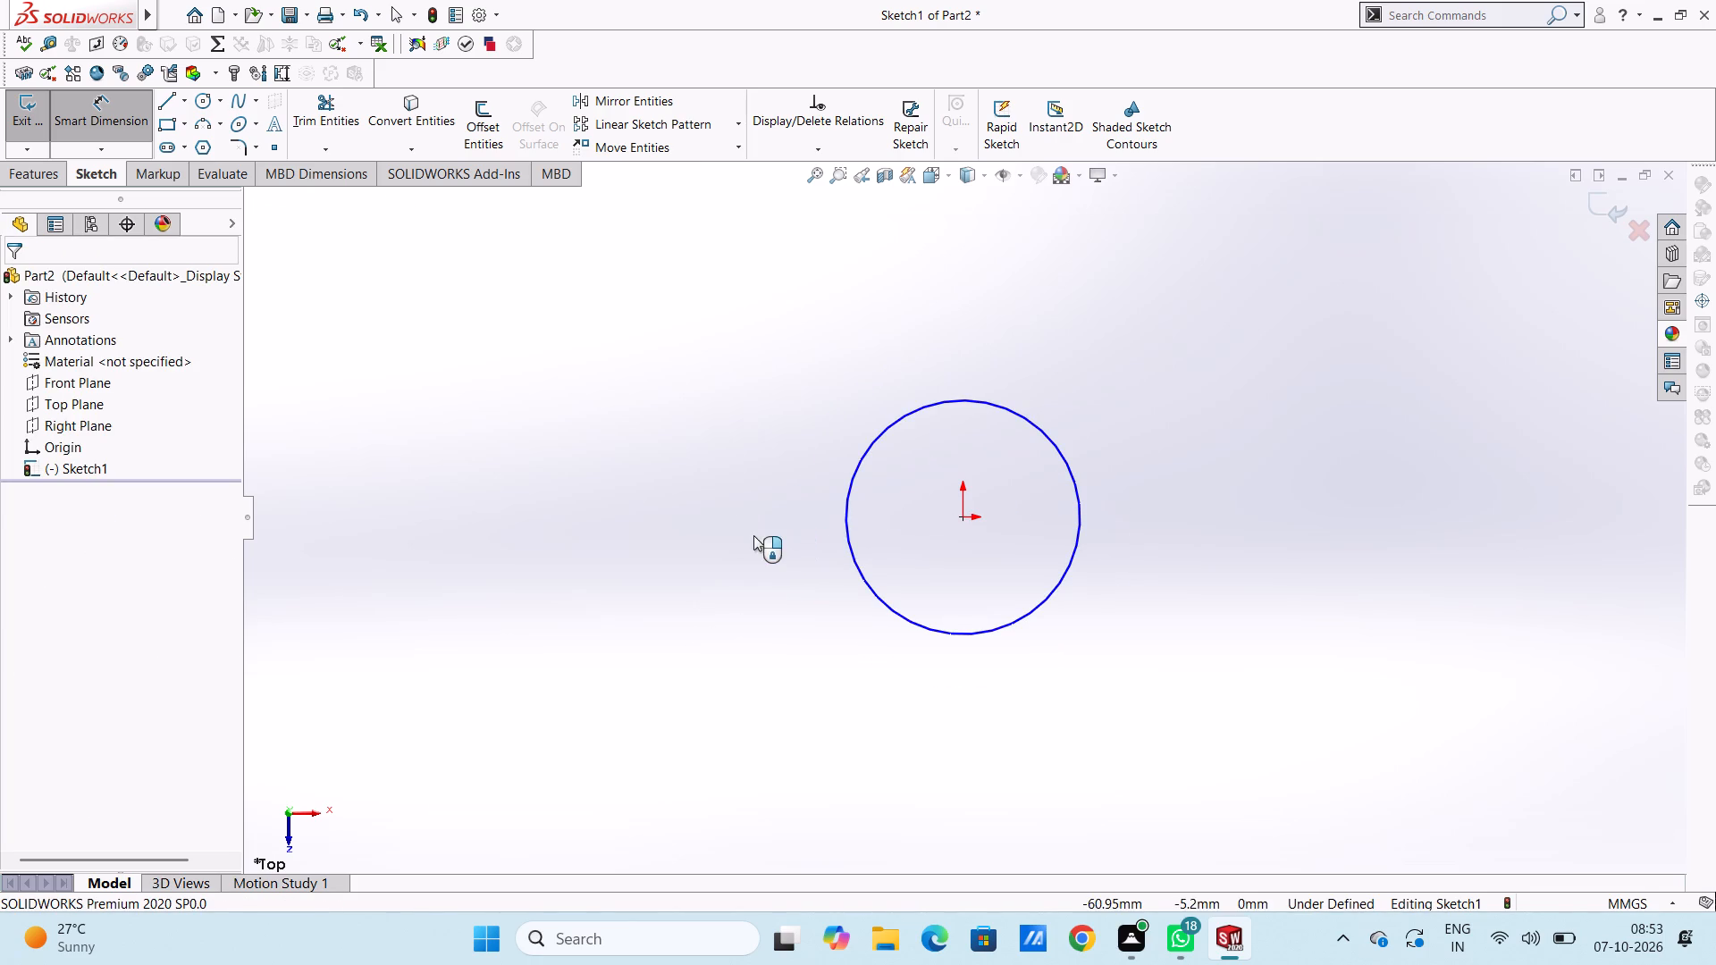
Dimension the remaining circle with a diameter of 68 mm, placing the text outside the circle at its lower left.
click(144, 120)
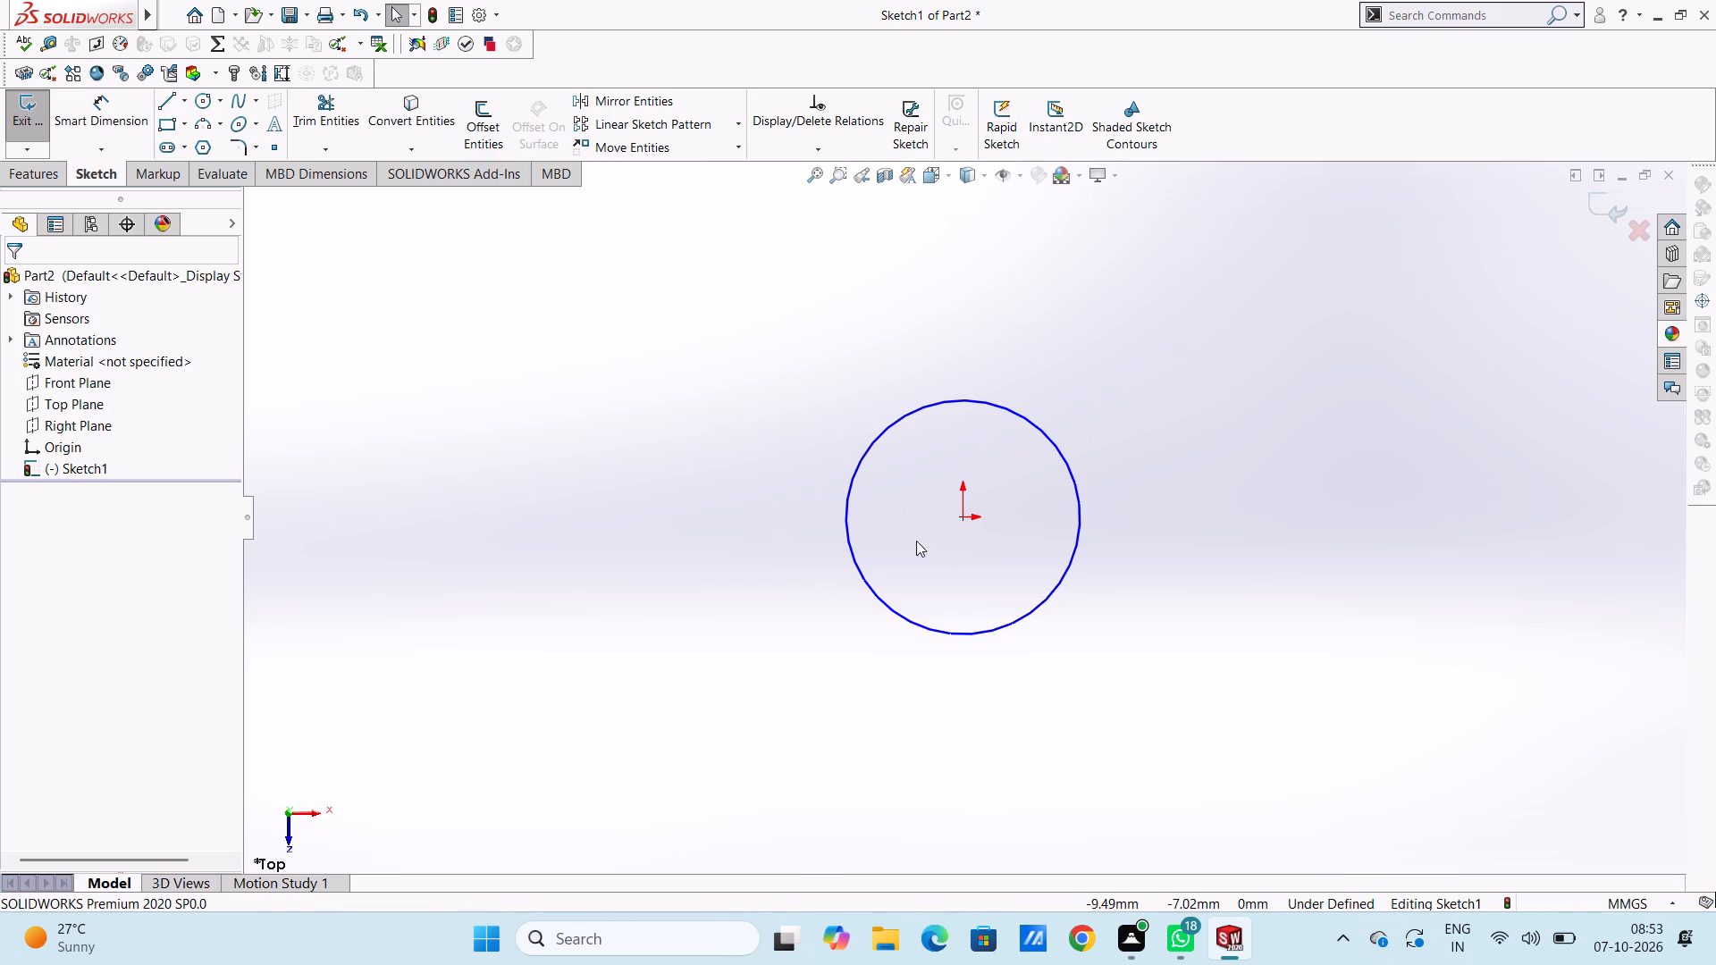
click(103, 113)
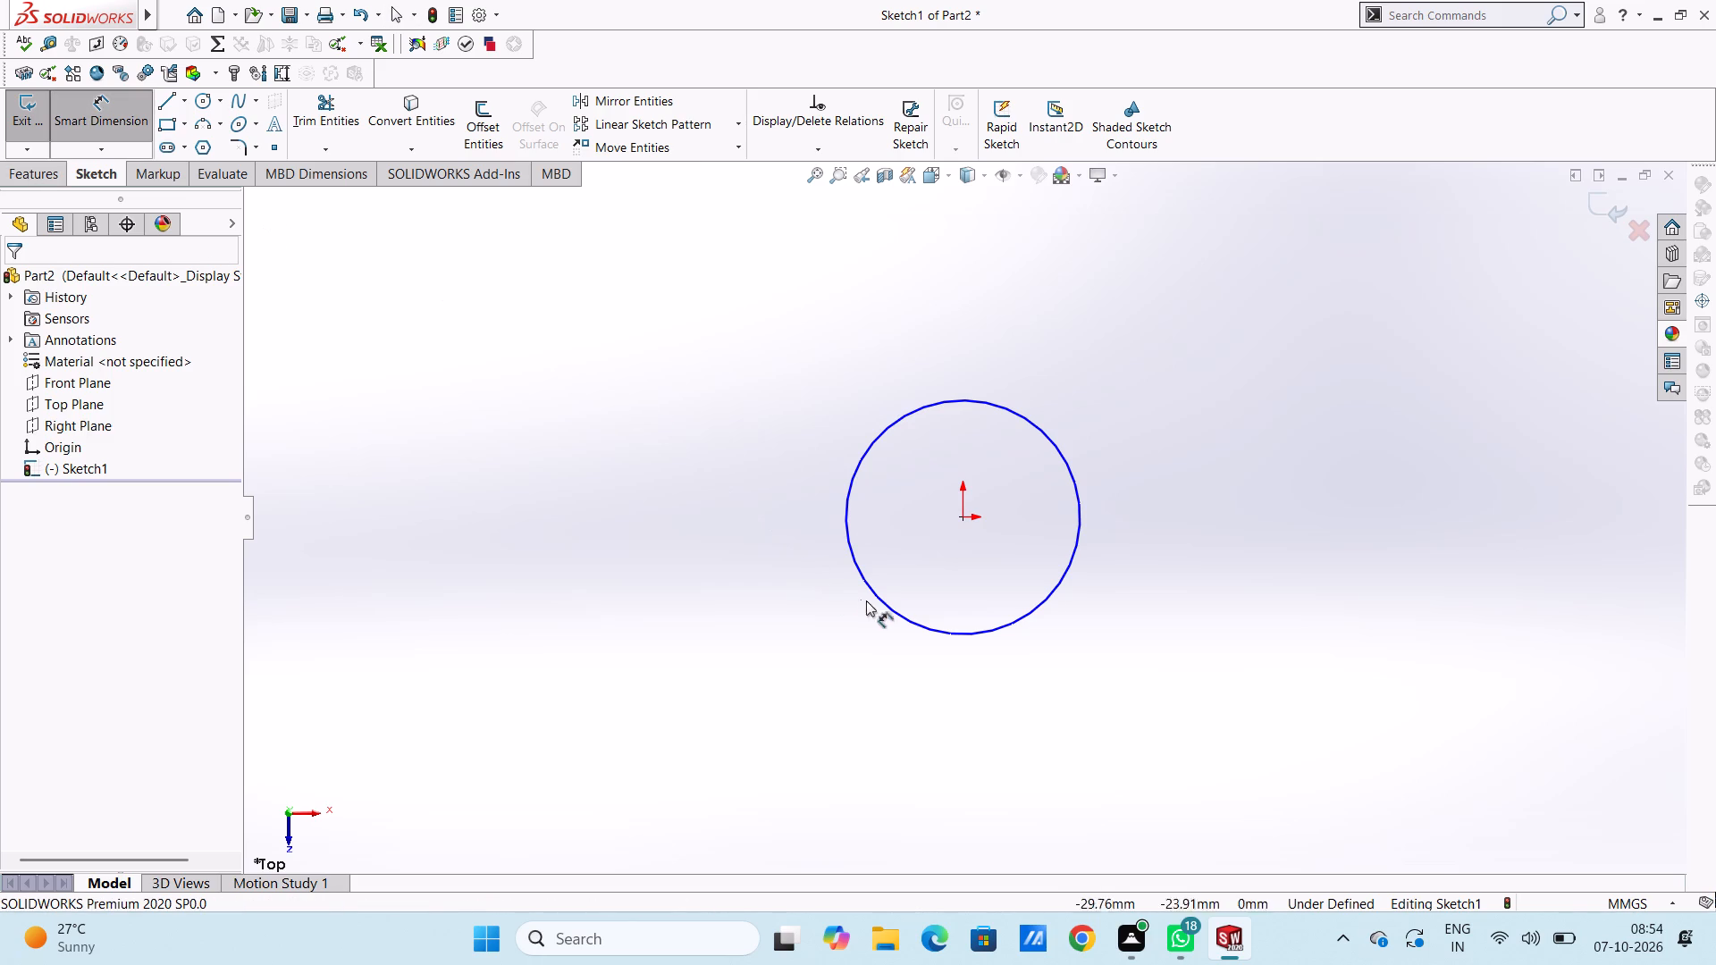
click(888, 602)
click(563, 701)
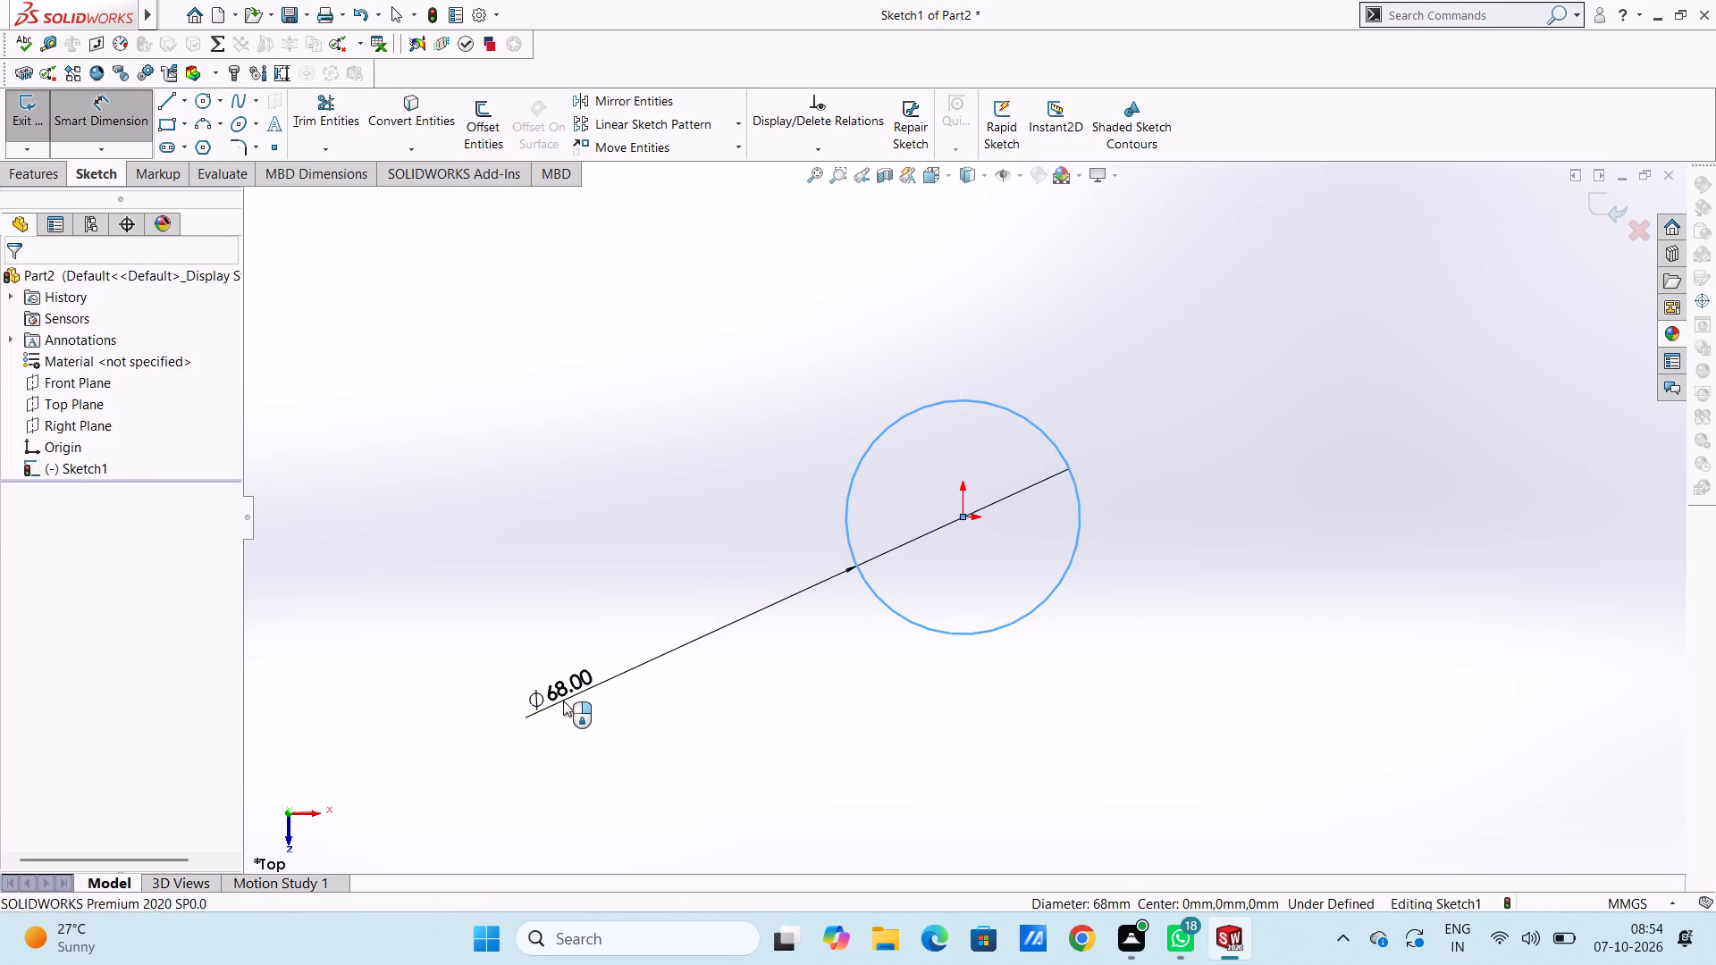
click(483, 675)
click(484, 609)
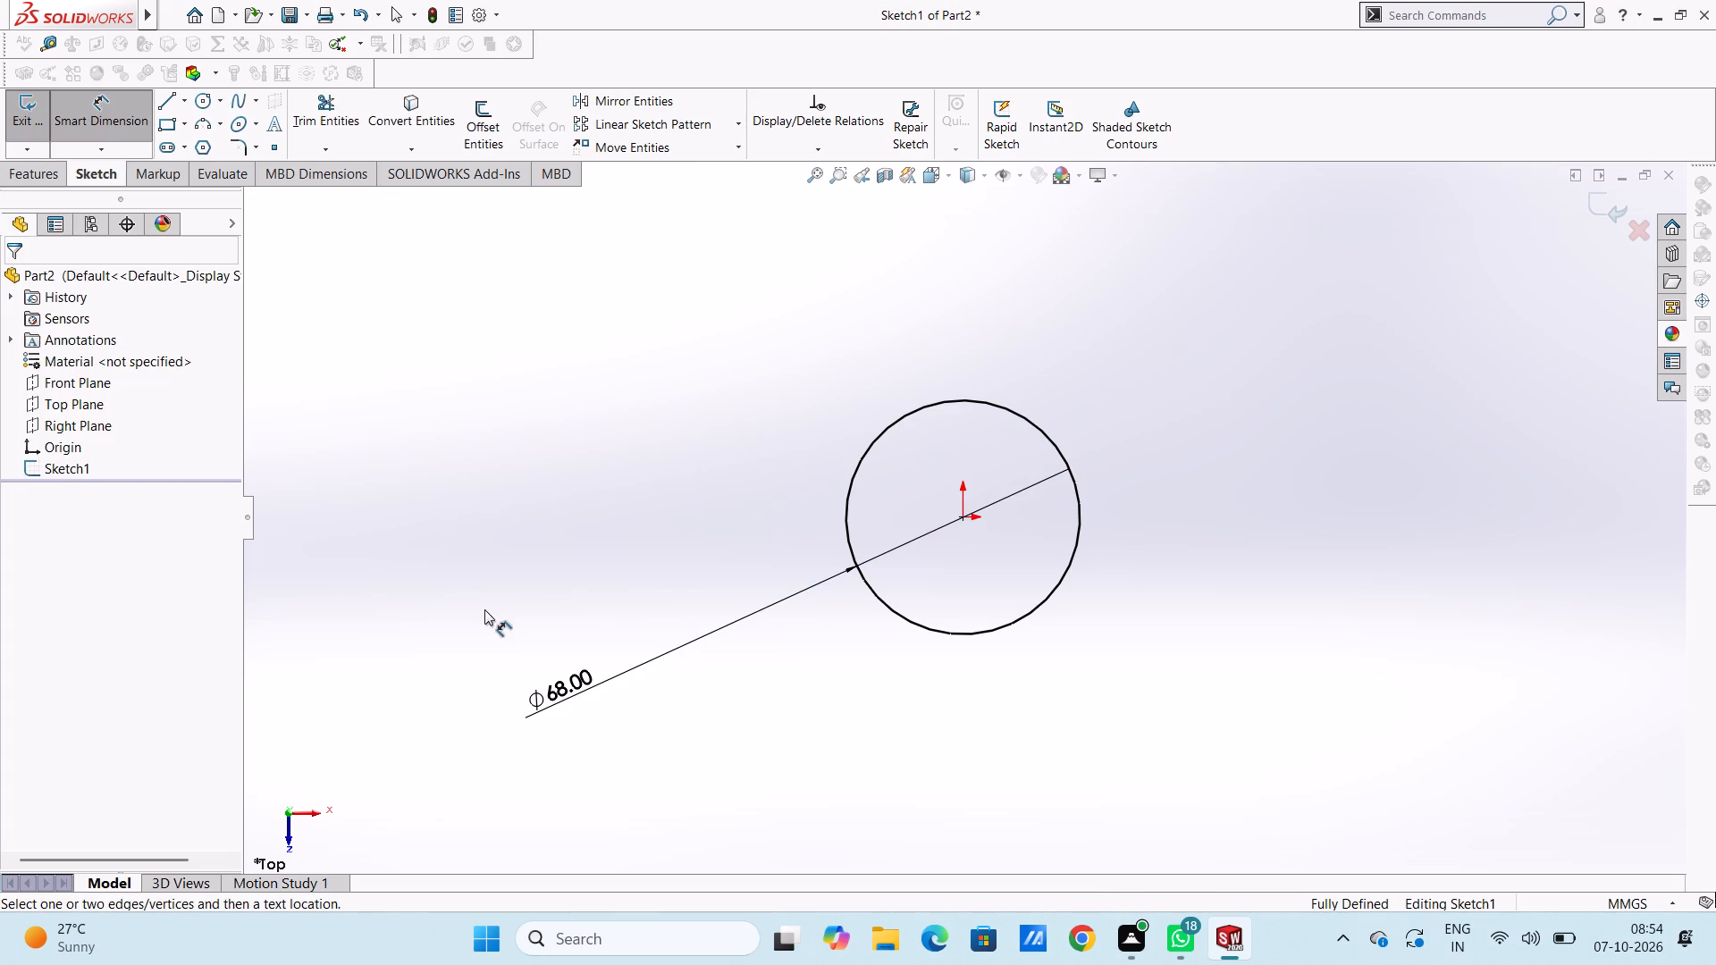
Sketch two more circles centred on the origin, with radii of 59 mm and 54 mm.
click(204, 102)
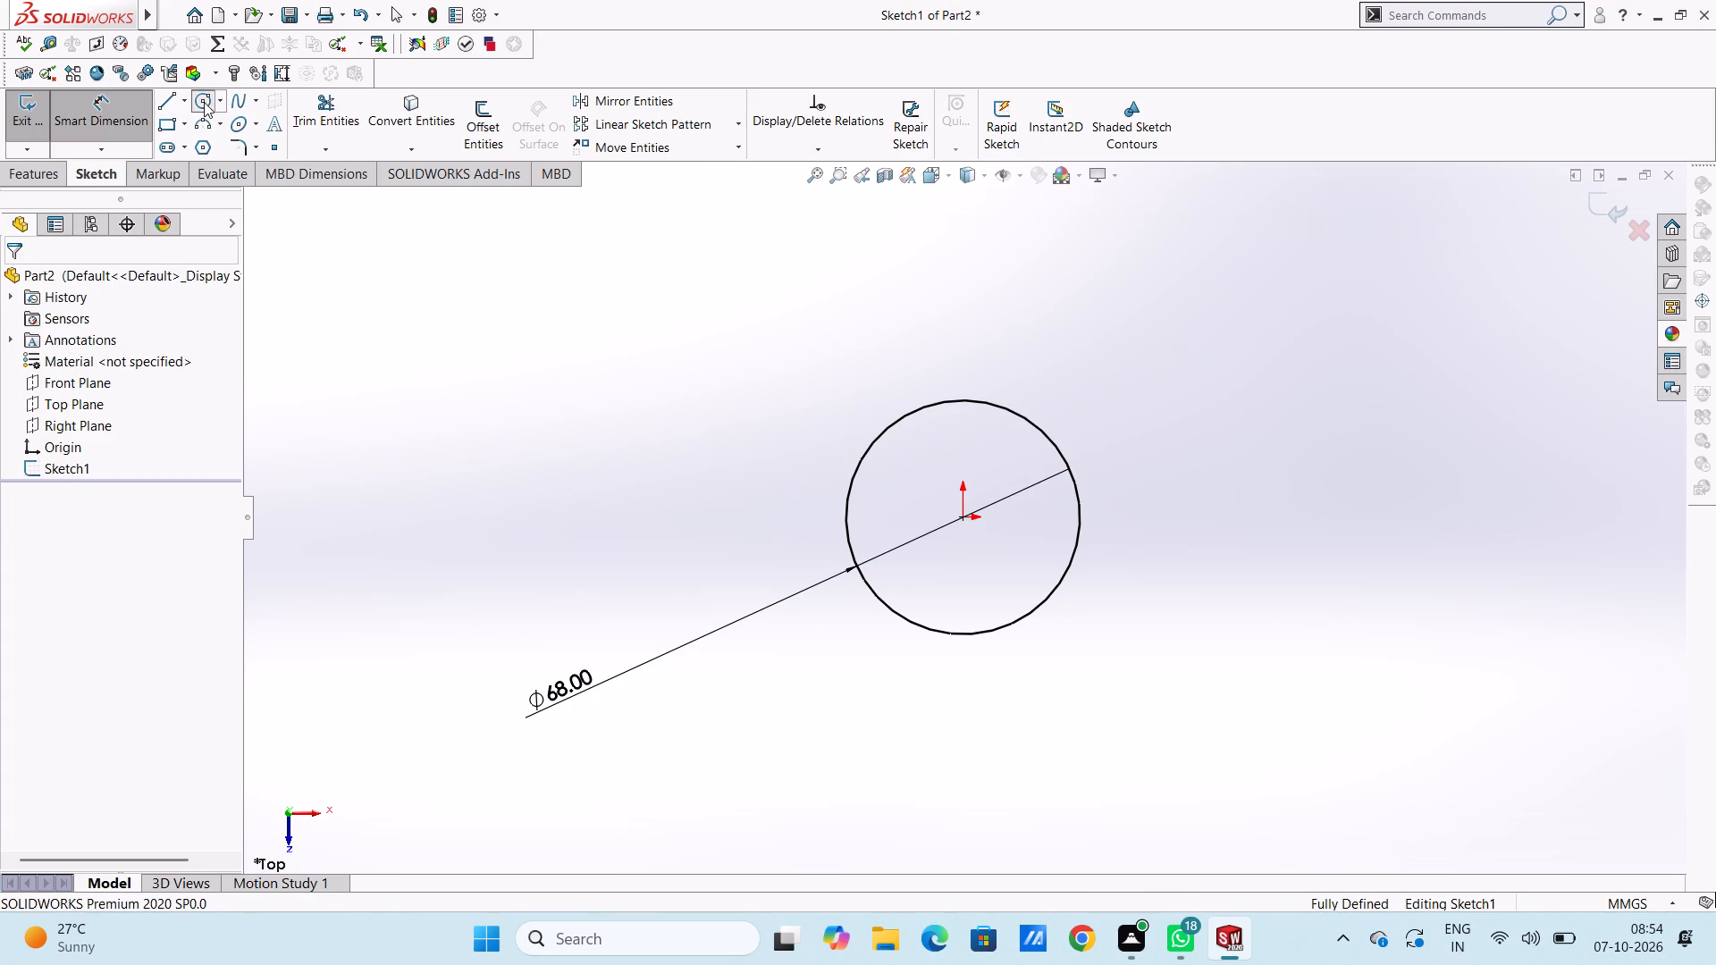
click(963, 517)
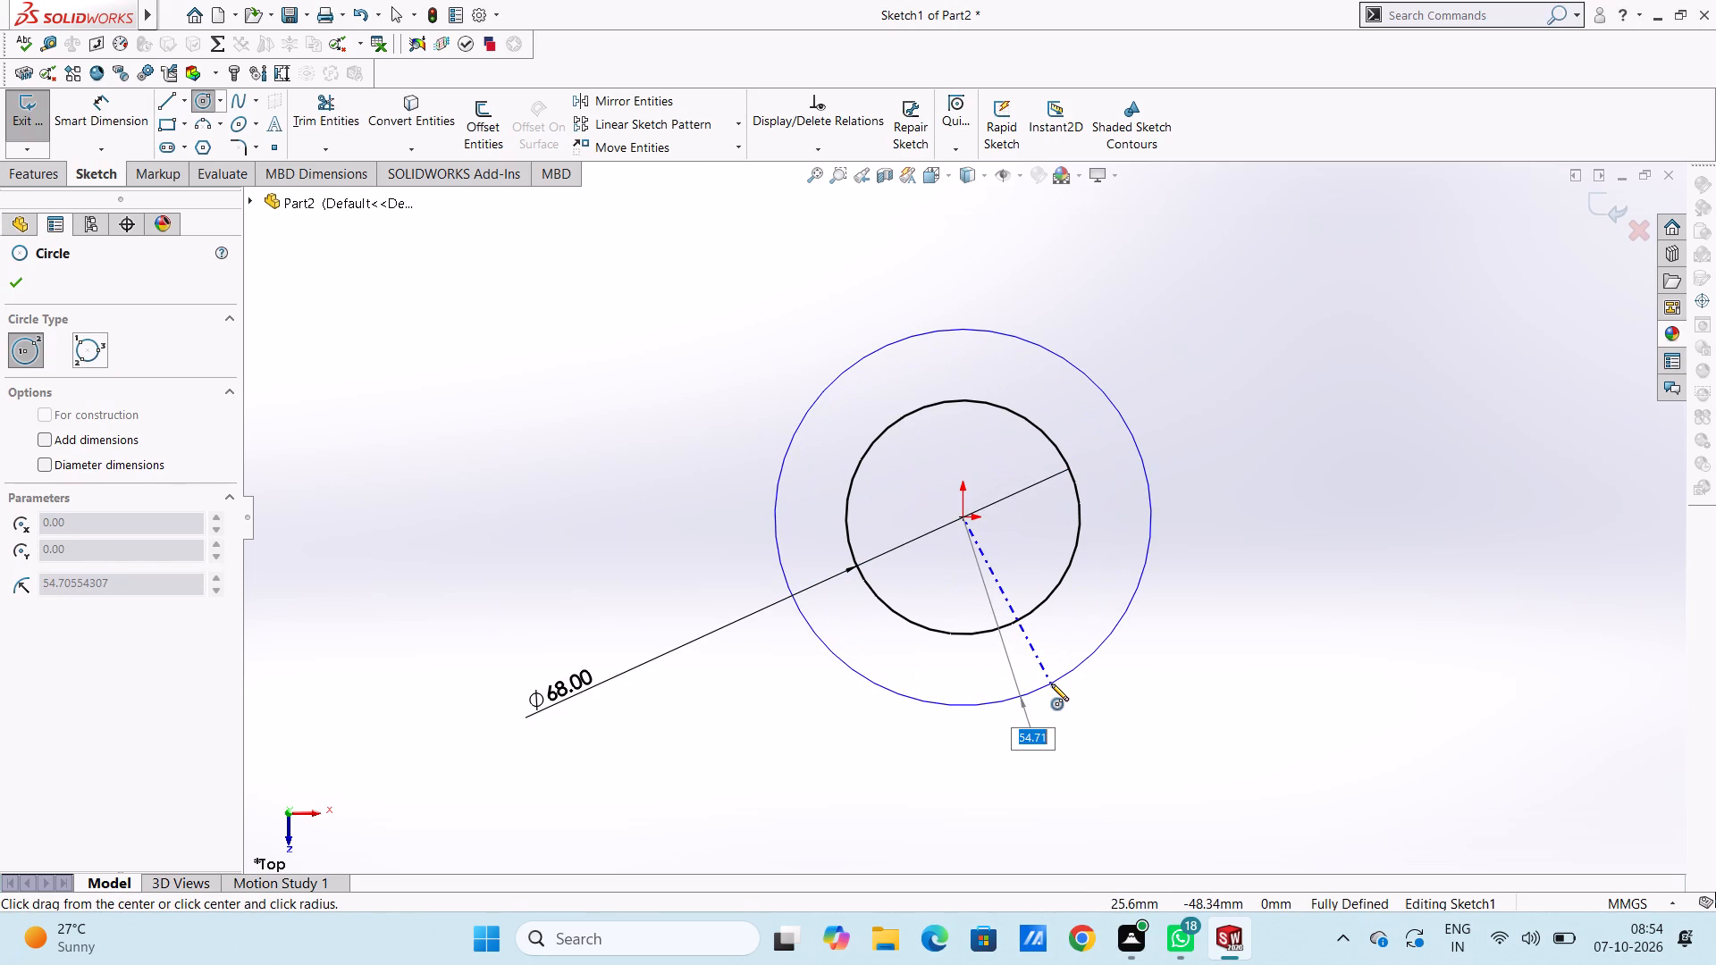
text(59)
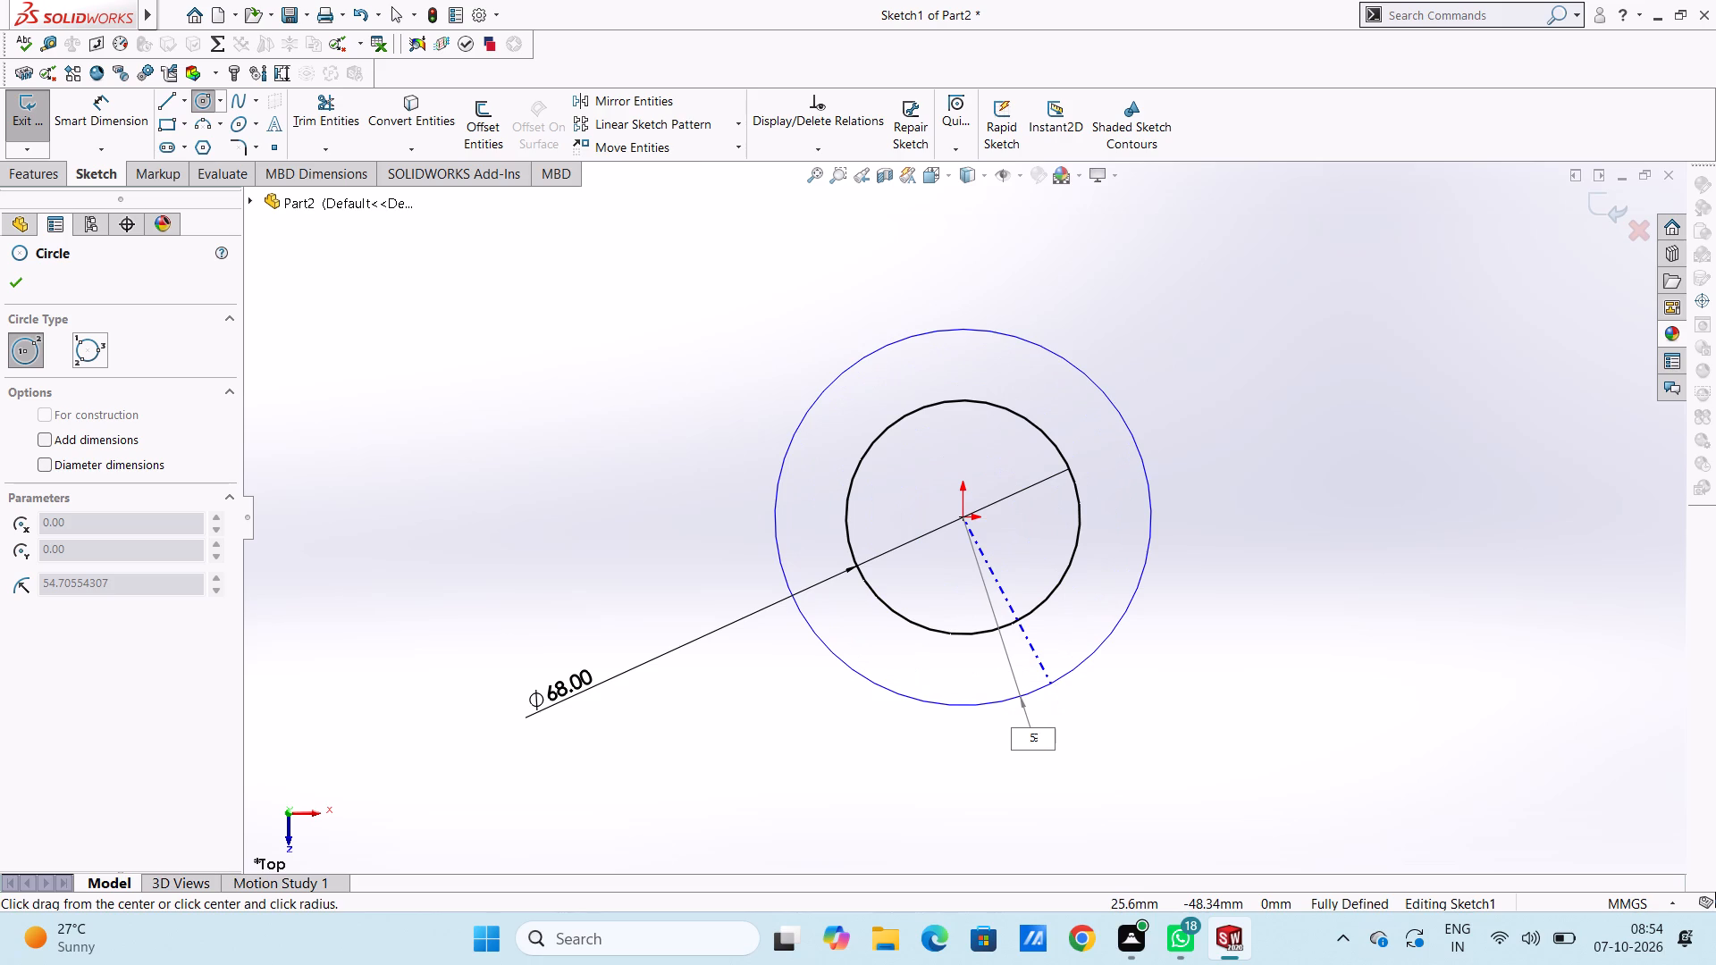
key(Return)
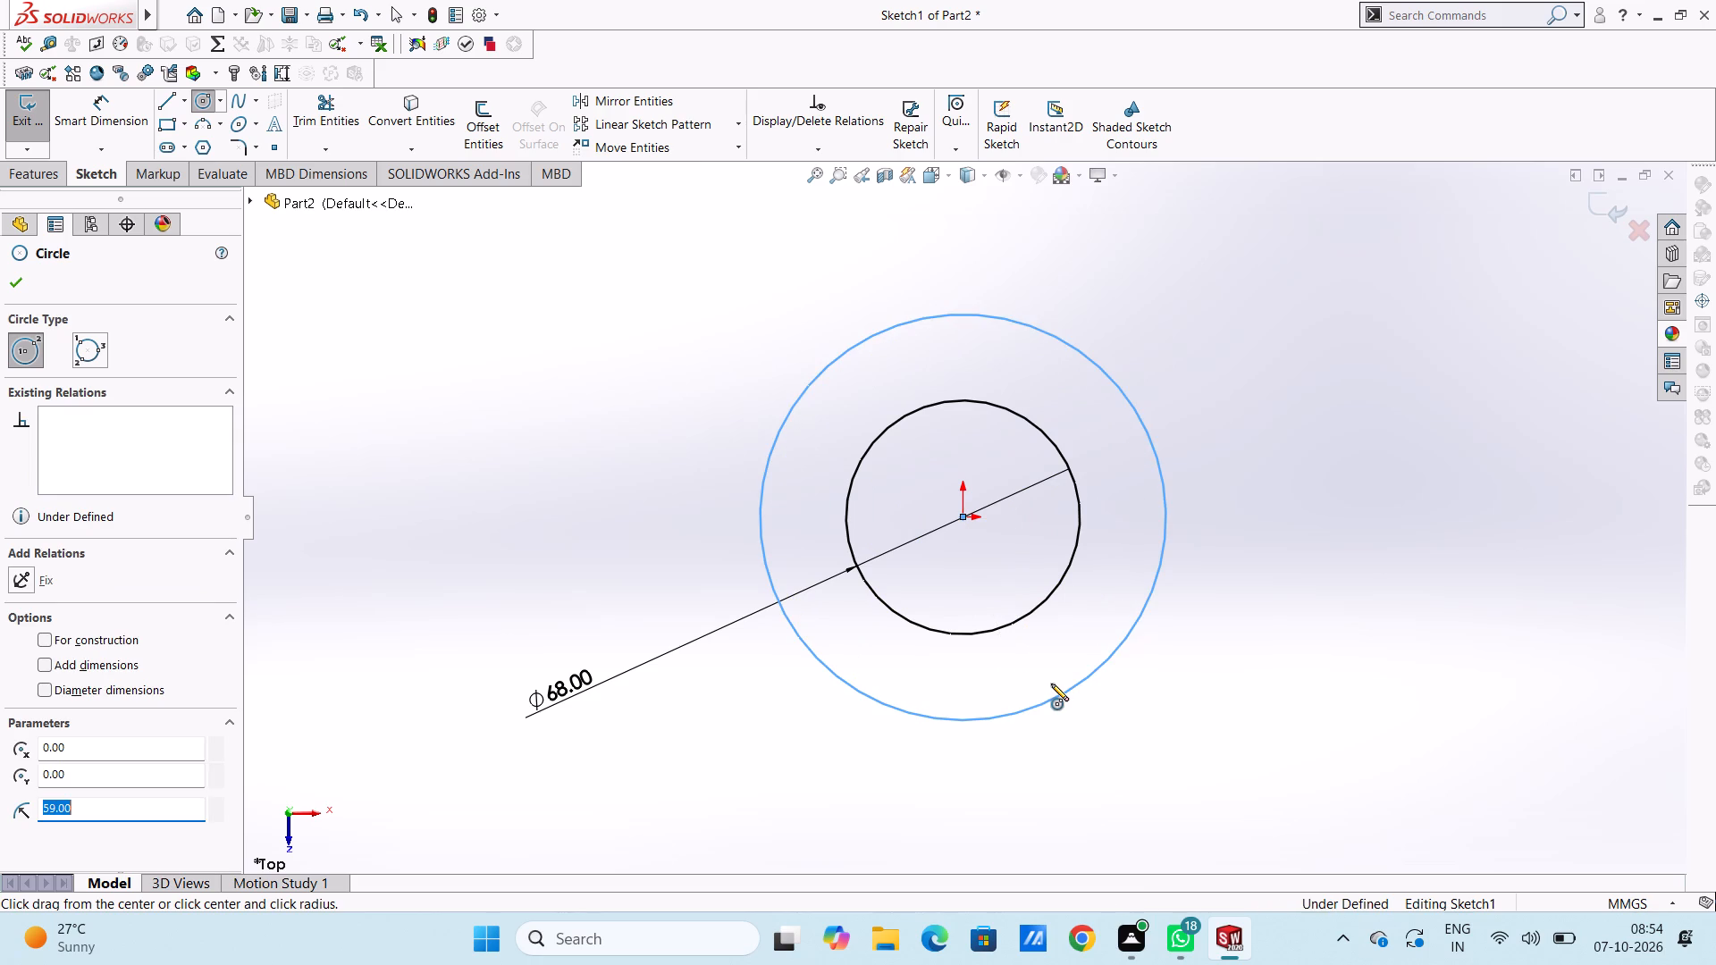
click(962, 516)
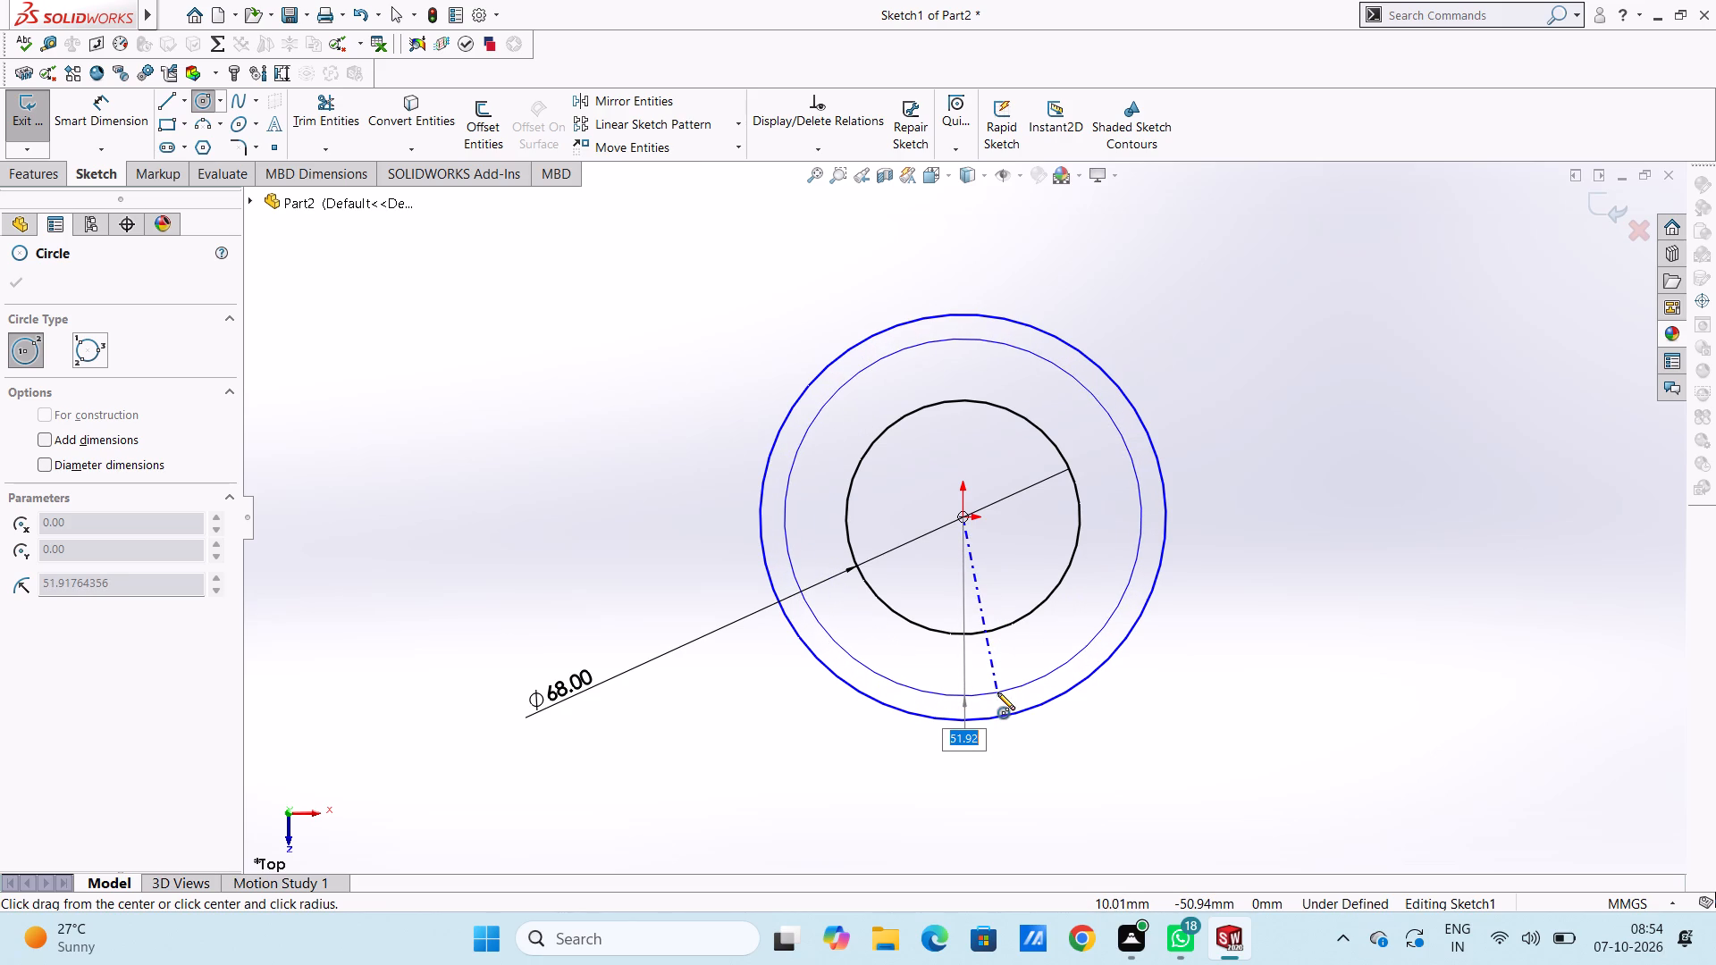
text(54)
key(Return)
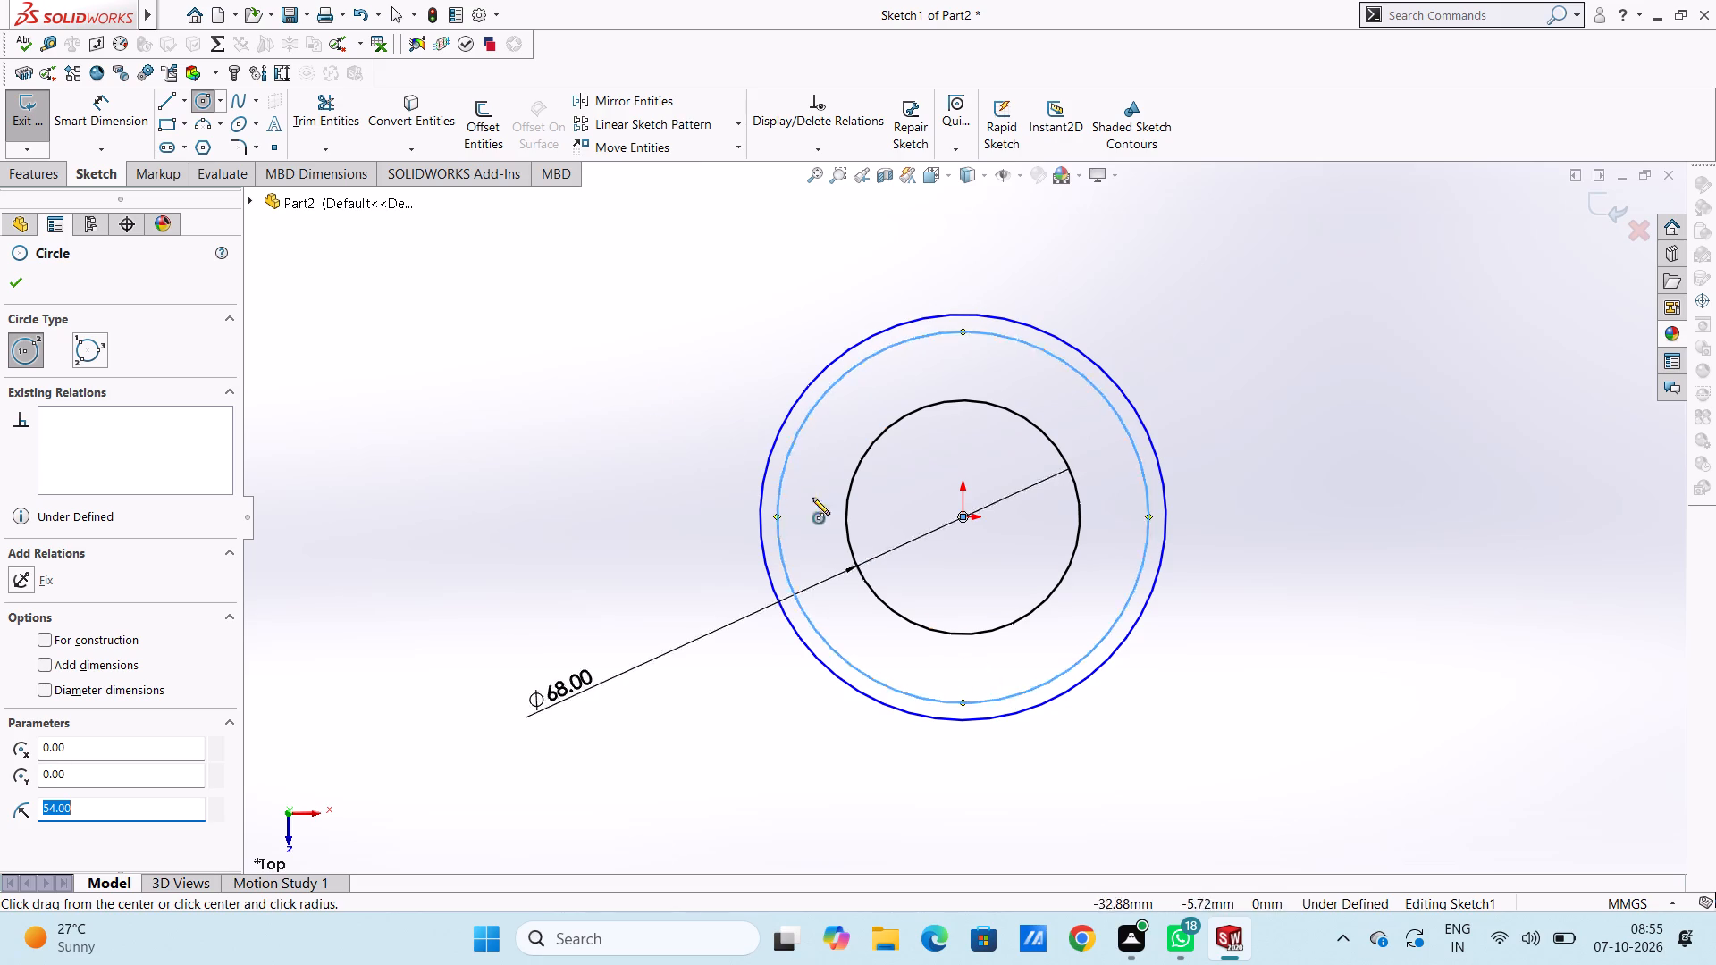
click(10, 285)
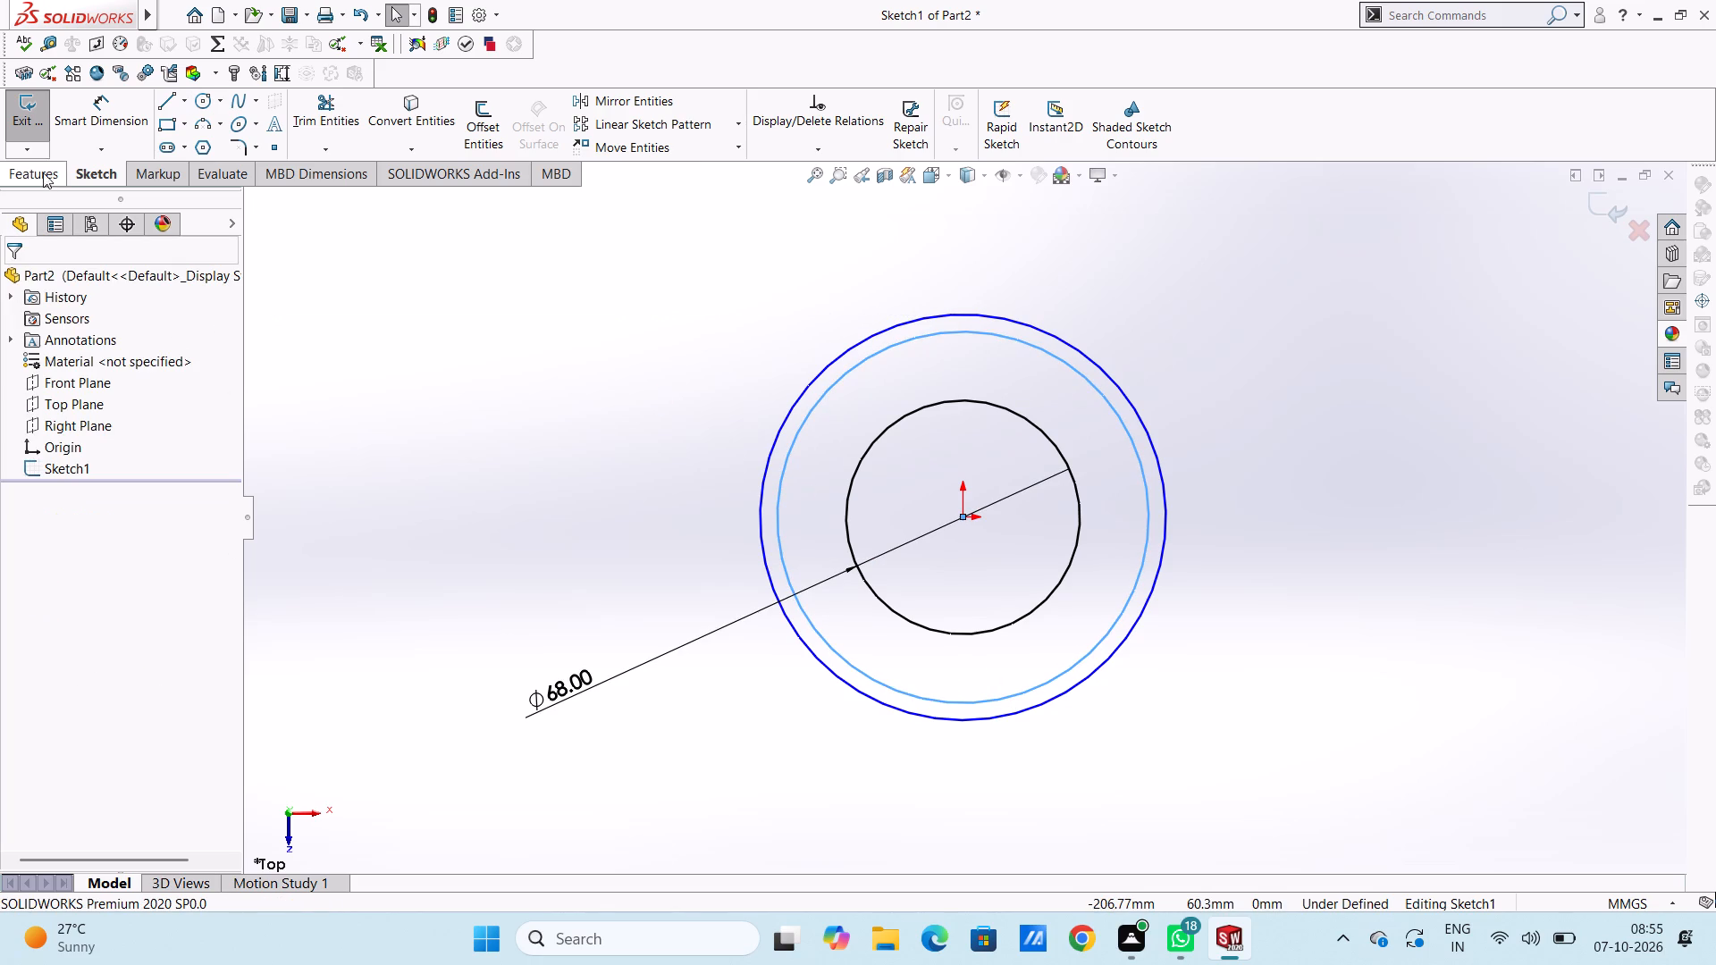
Add diameter dimensions of 118 mm to the outermost circle and 108 mm to the middle circle.
click(136, 113)
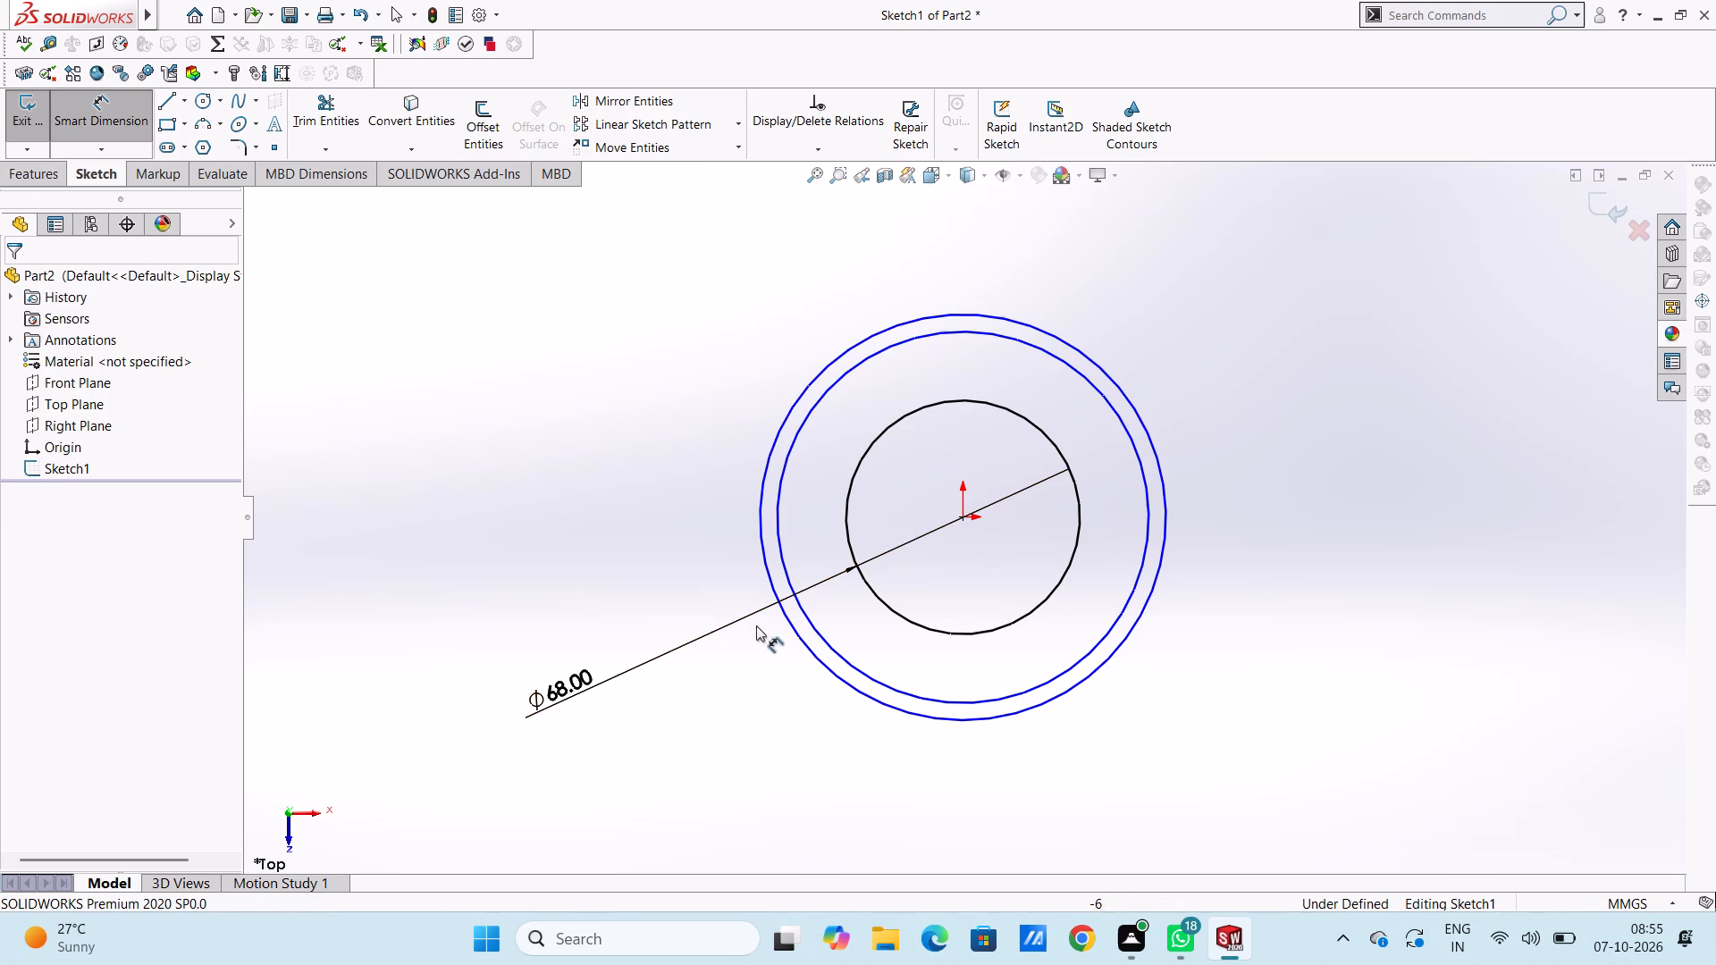
click(801, 646)
click(556, 798)
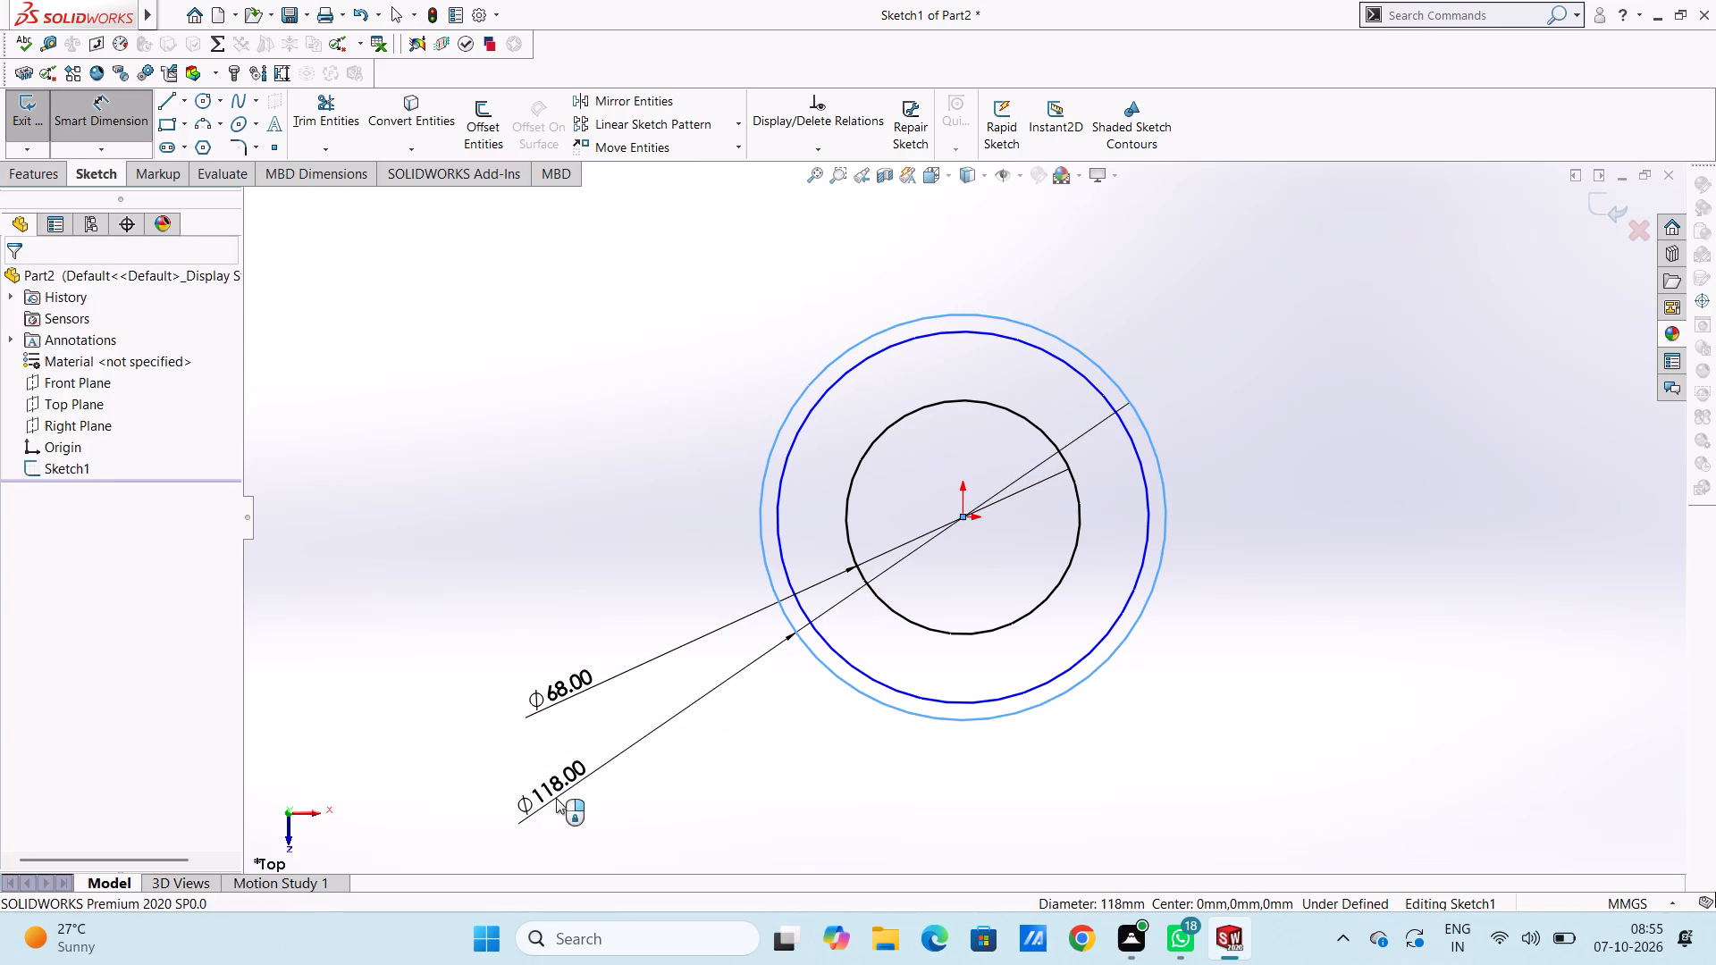
click(485, 768)
click(433, 614)
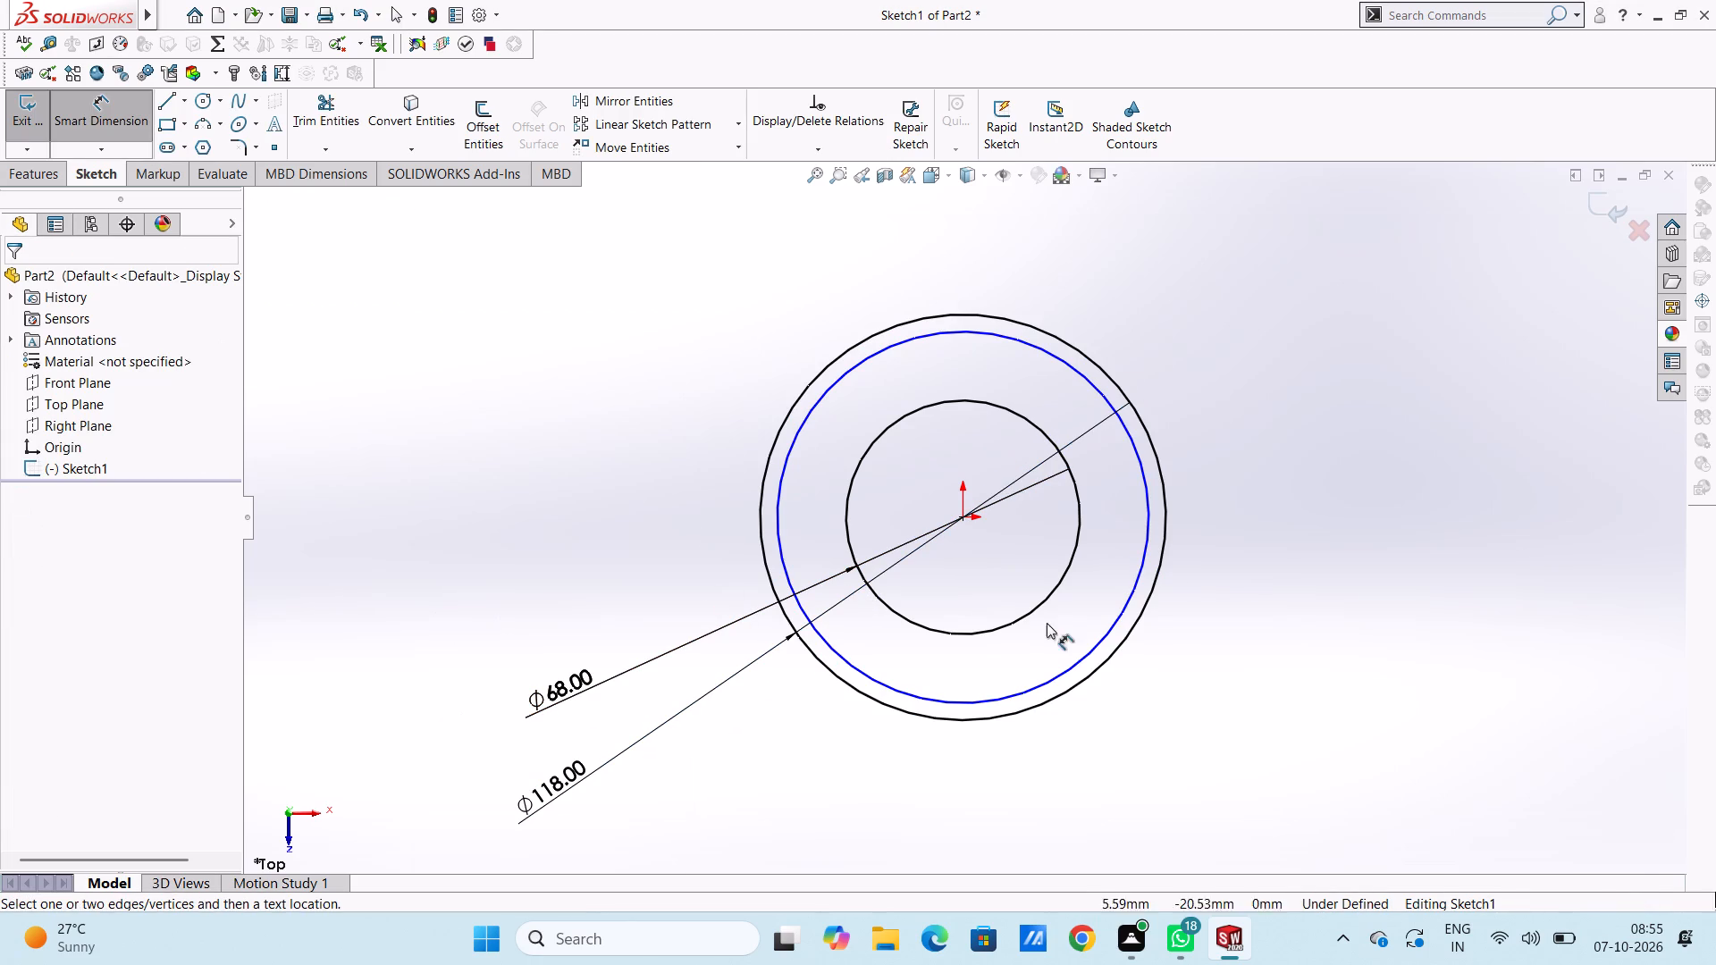
click(1008, 696)
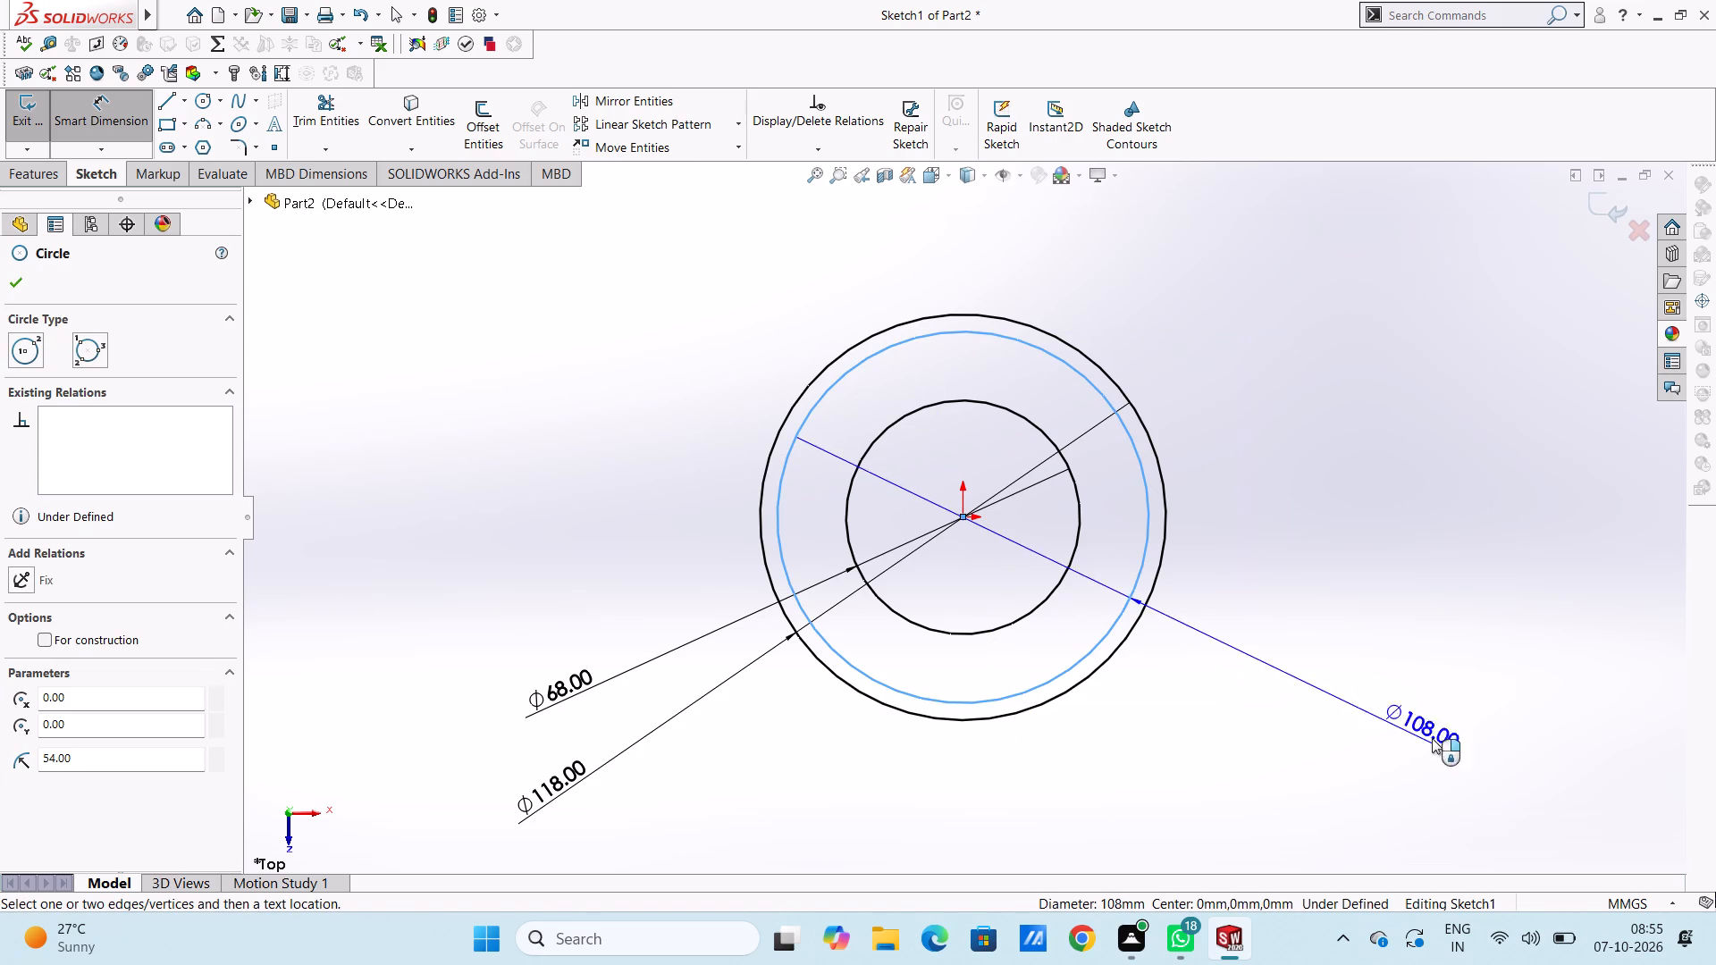
click(1537, 786)
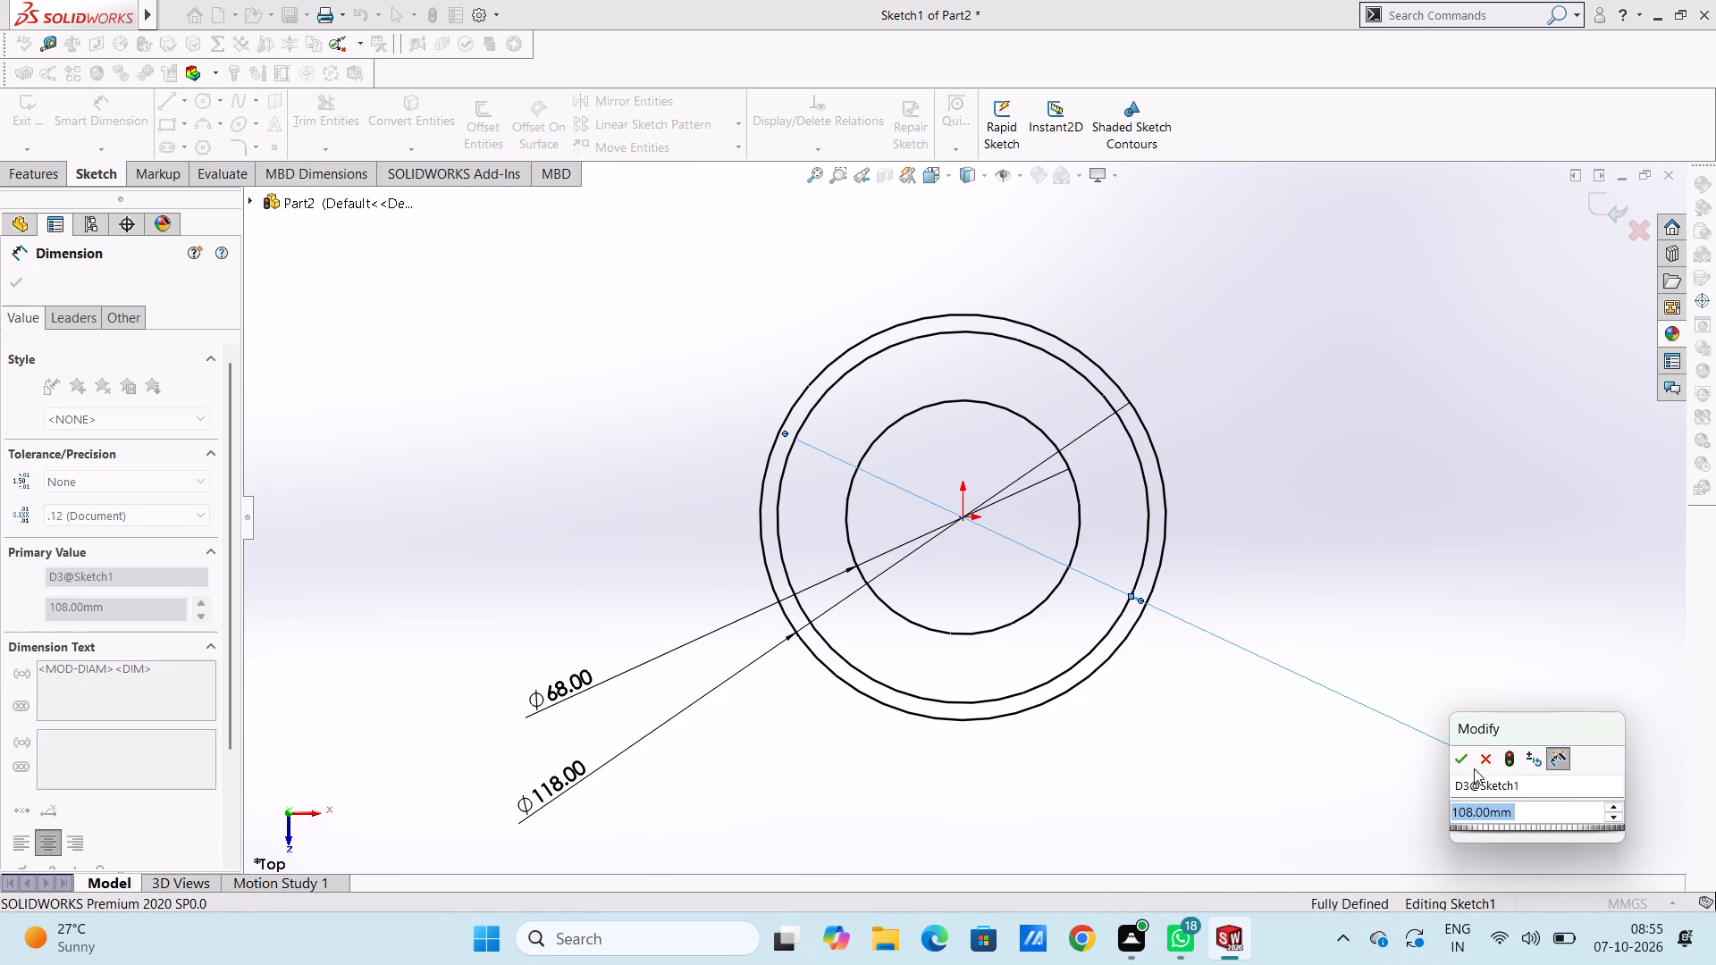
click(1462, 760)
click(1407, 617)
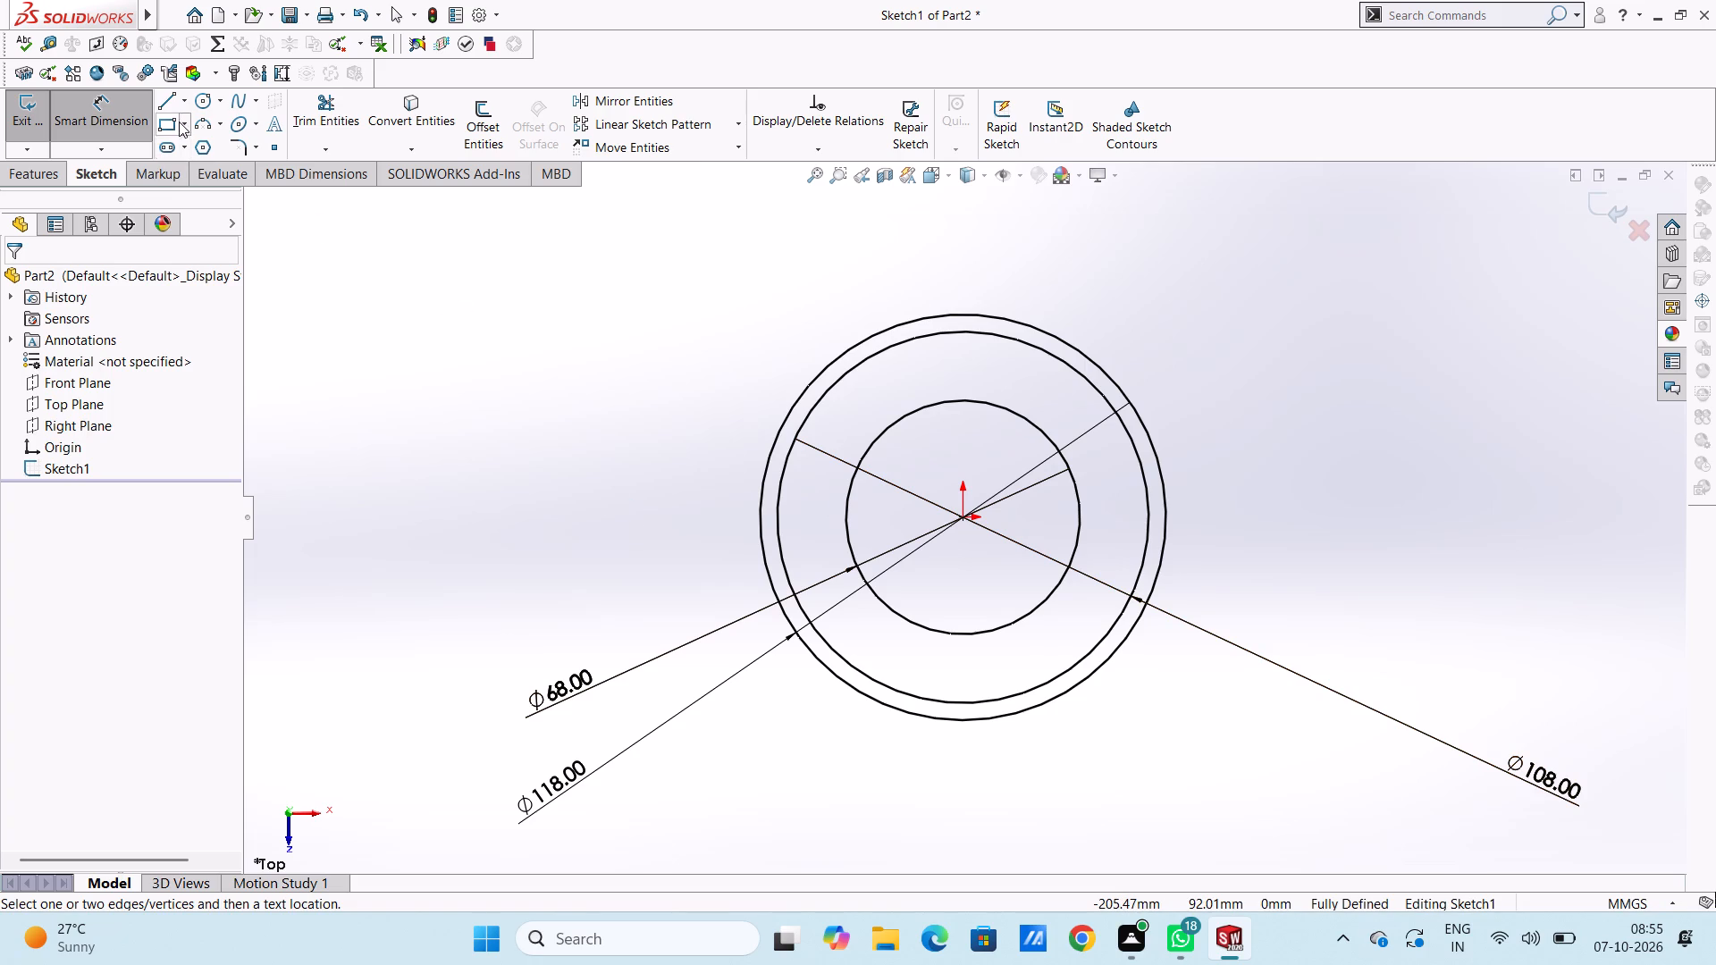
Sketch a circle of about 21 mm radius, horizontally aligned with the origin and about 105 mm to its left.
click(198, 105)
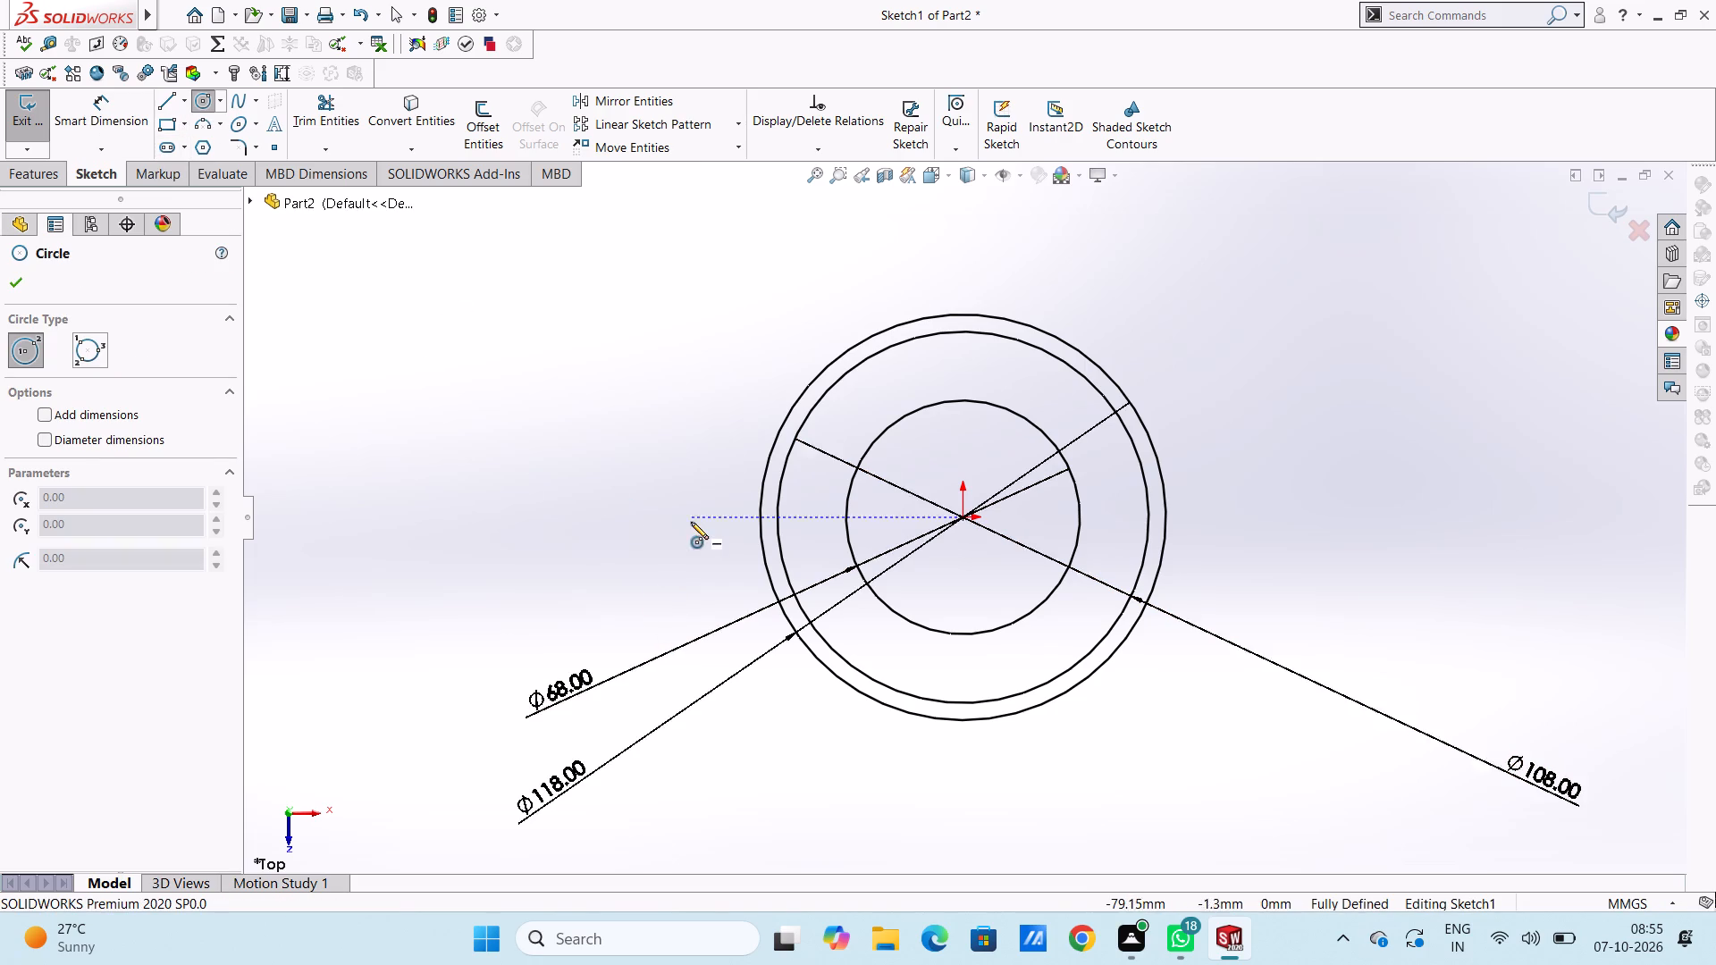
click(601, 516)
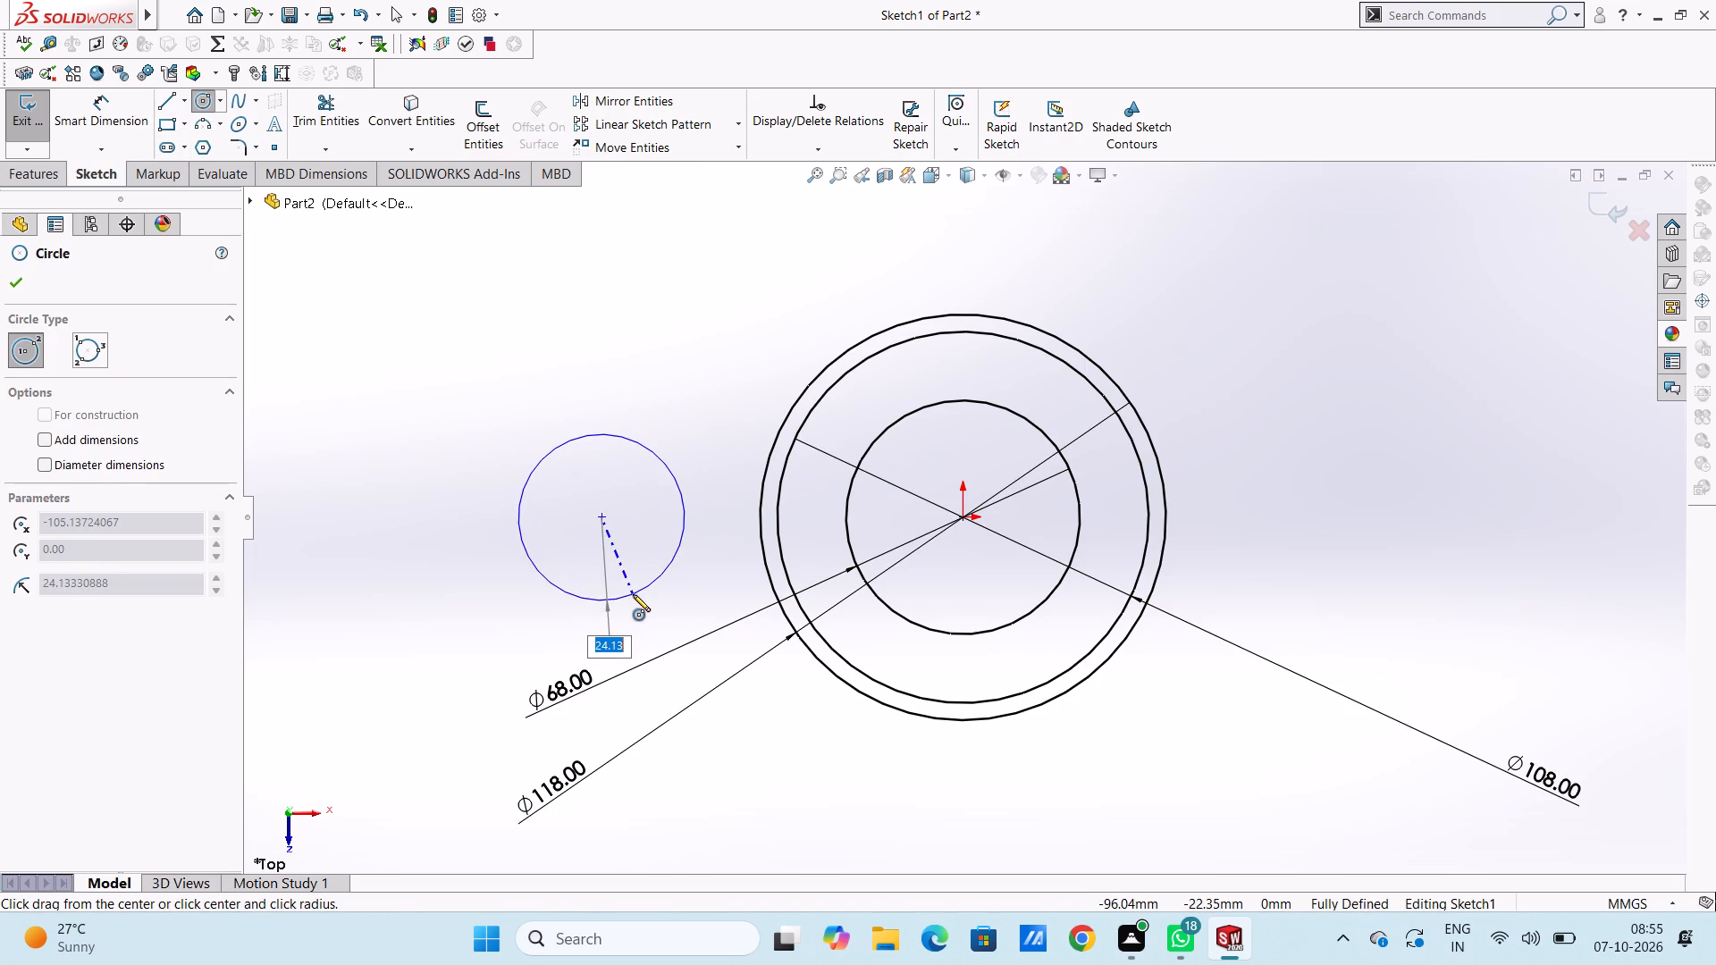
click(622, 586)
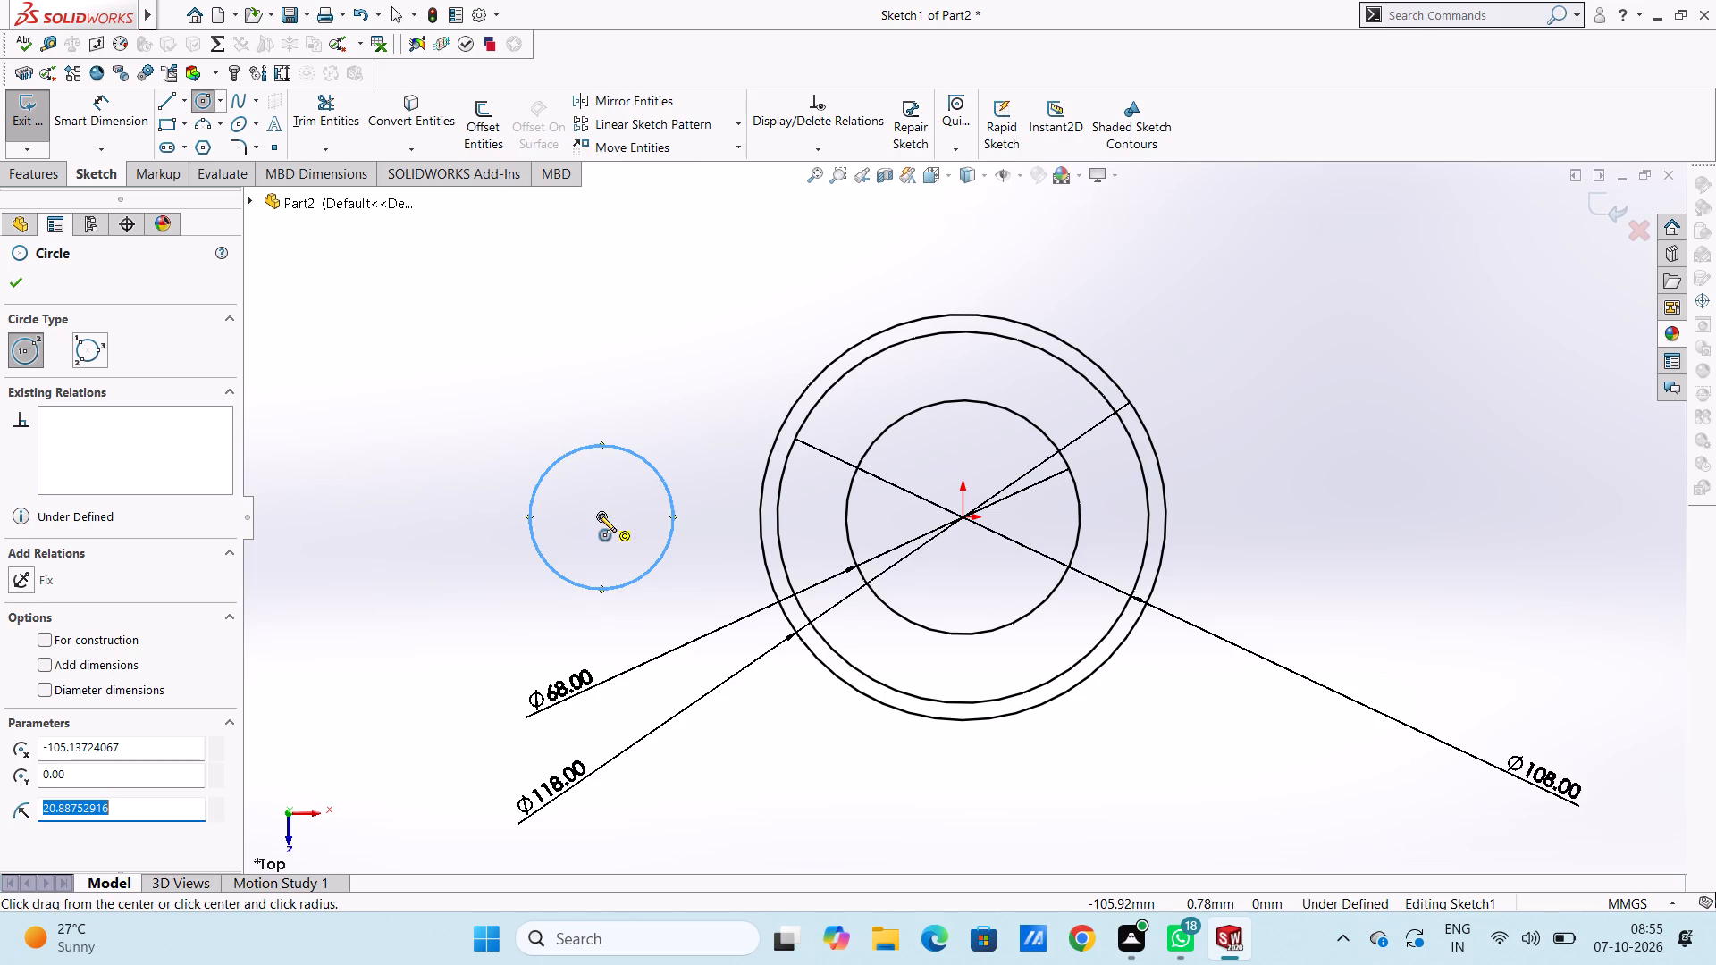
Sketch a circle of 14.5 mm radius concentric with the small circle to the left of the origin.
click(599, 515)
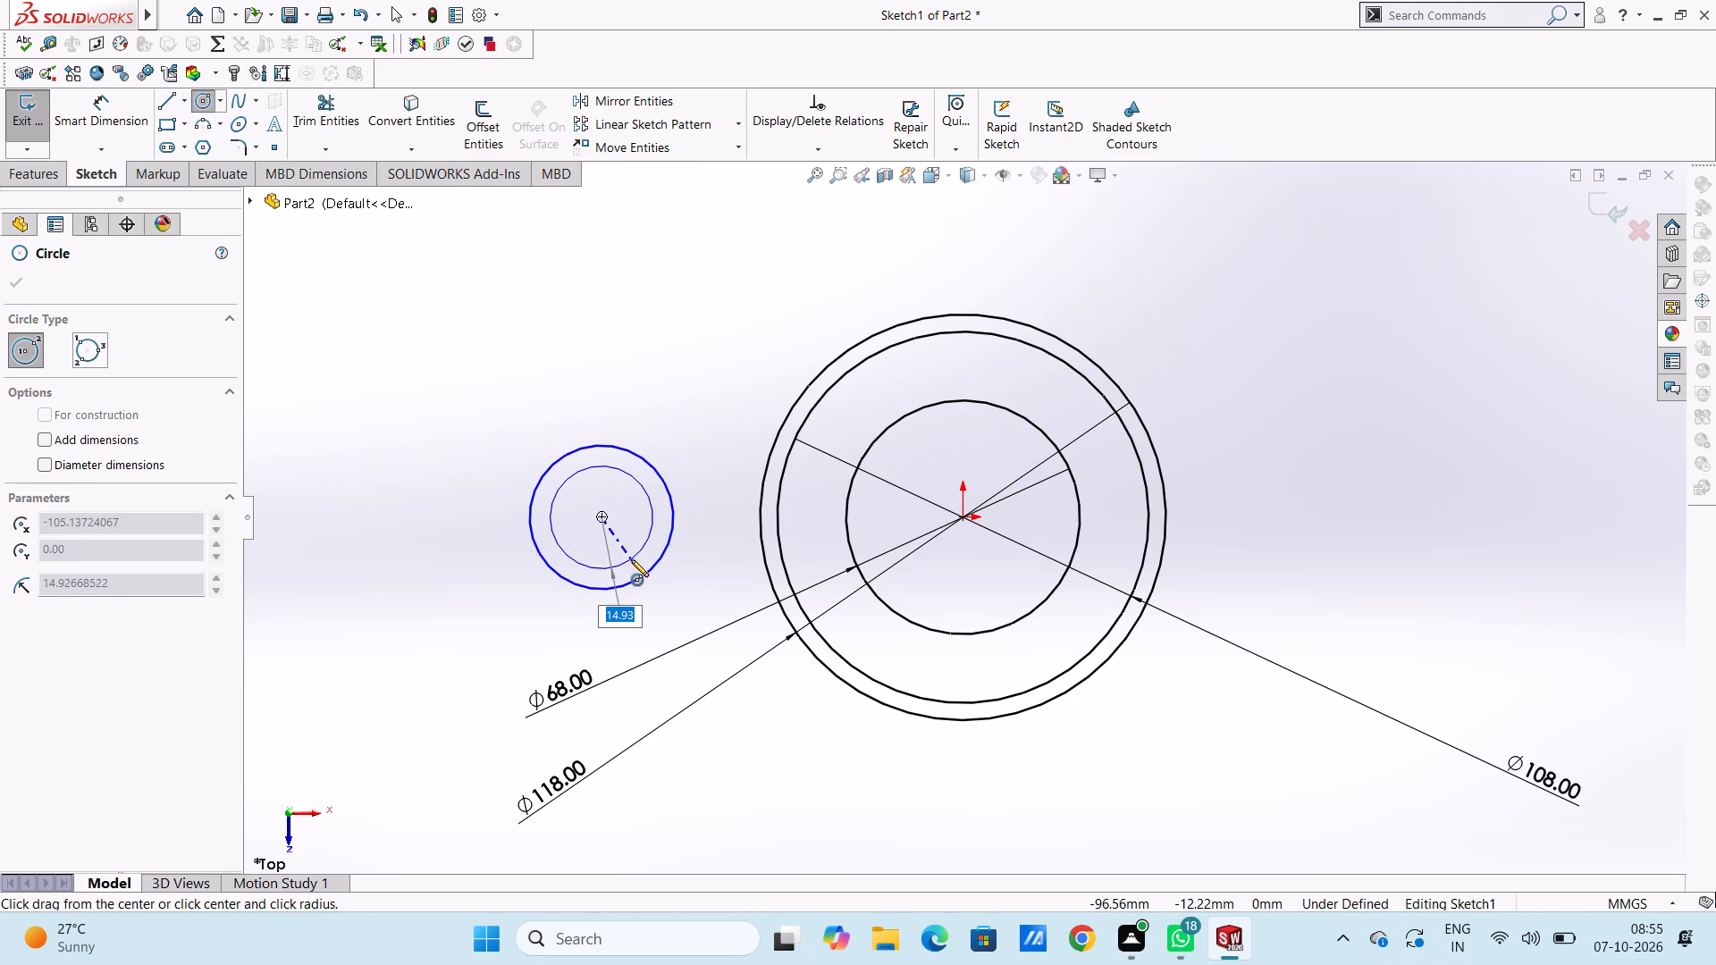
text(14.)
key(5)
key(Return)
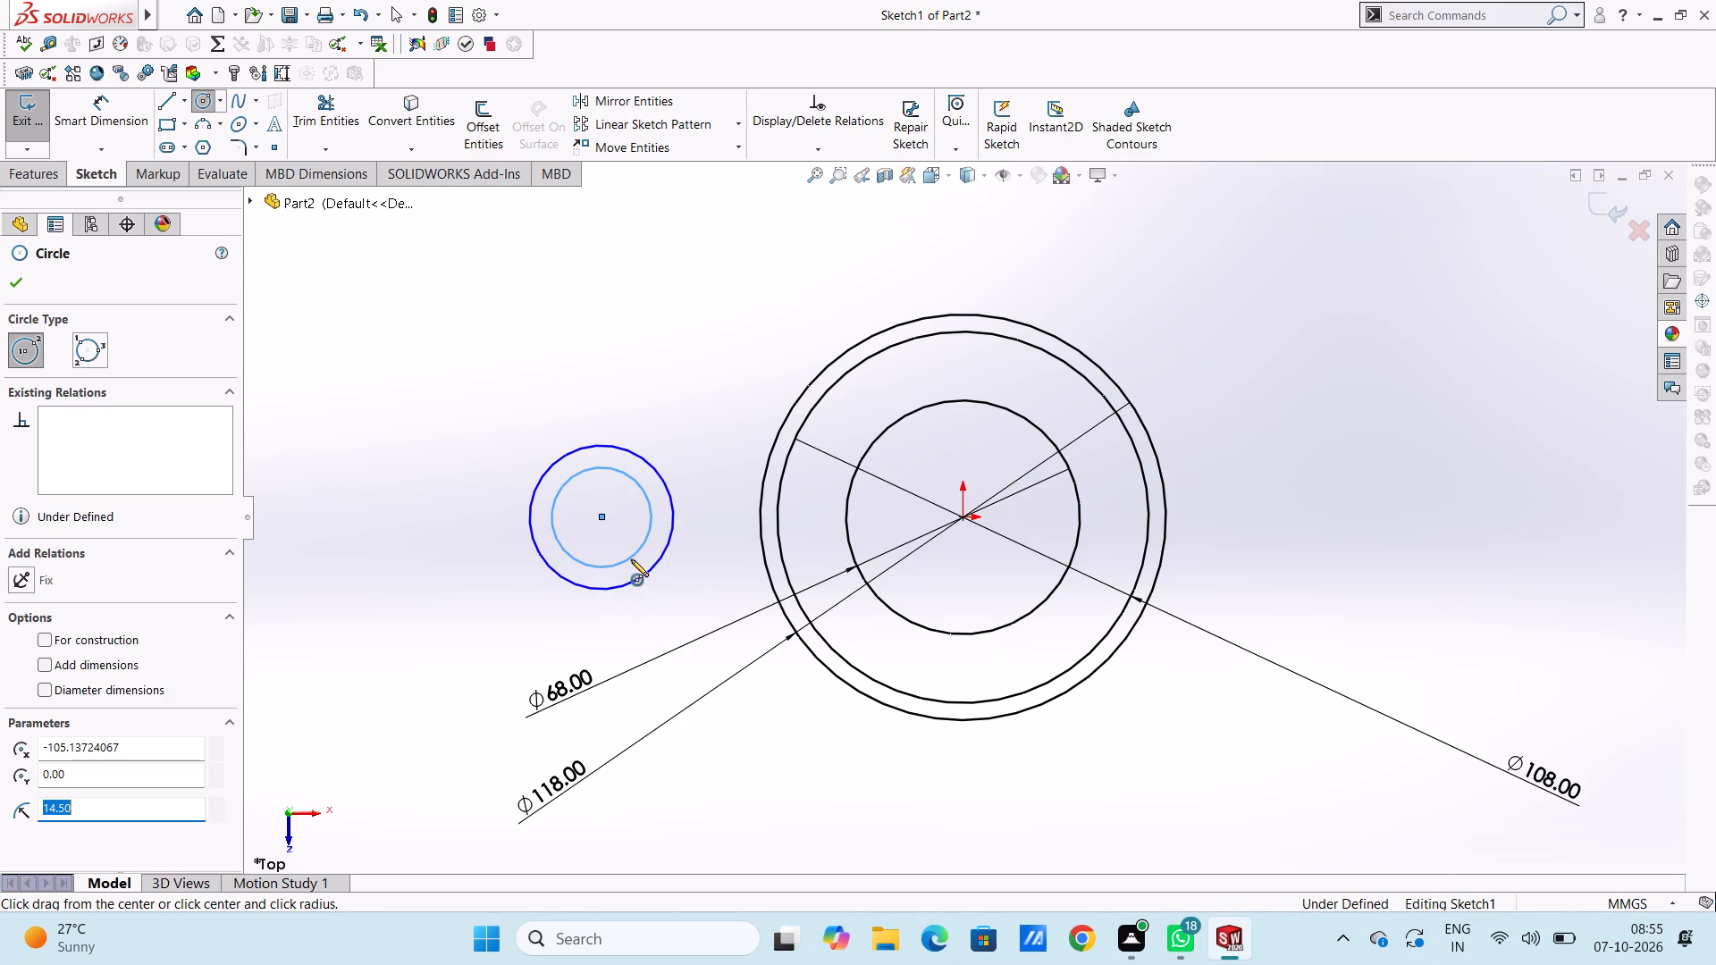
Sketch two concentric circles of 14.5 mm and 8 mm radius, horizontally aligned with the origin and about 98 mm to its right.
click(1299, 513)
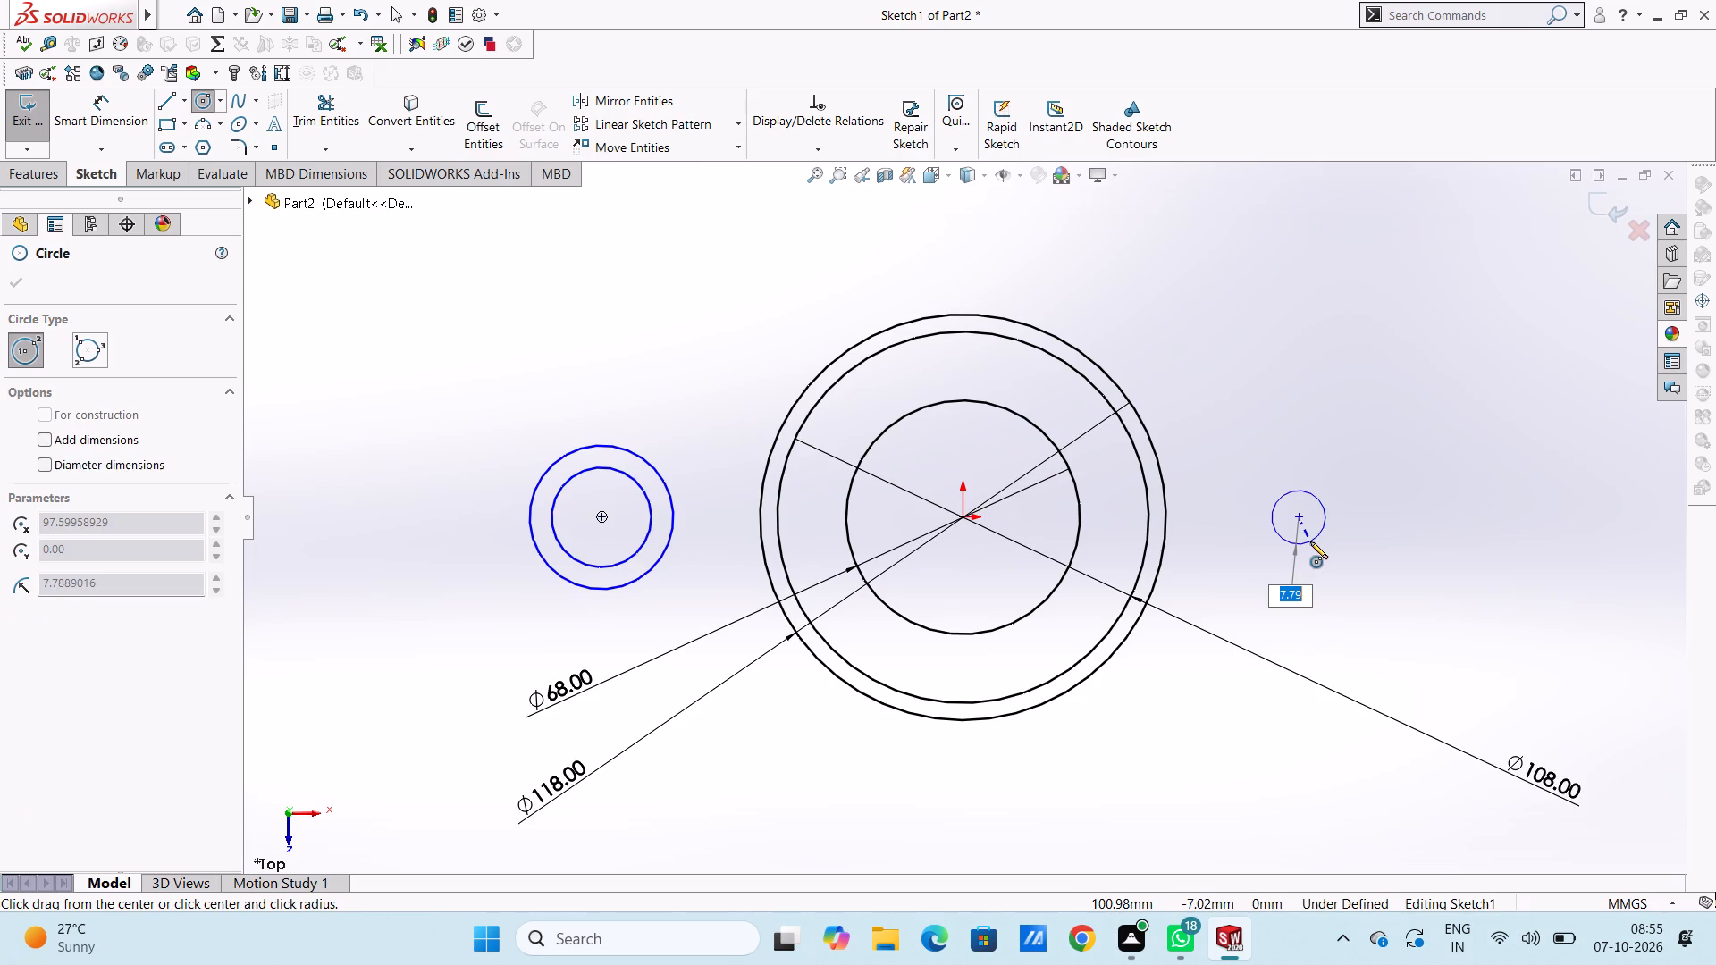
text(14)
key(period)
key(5)
key(Return)
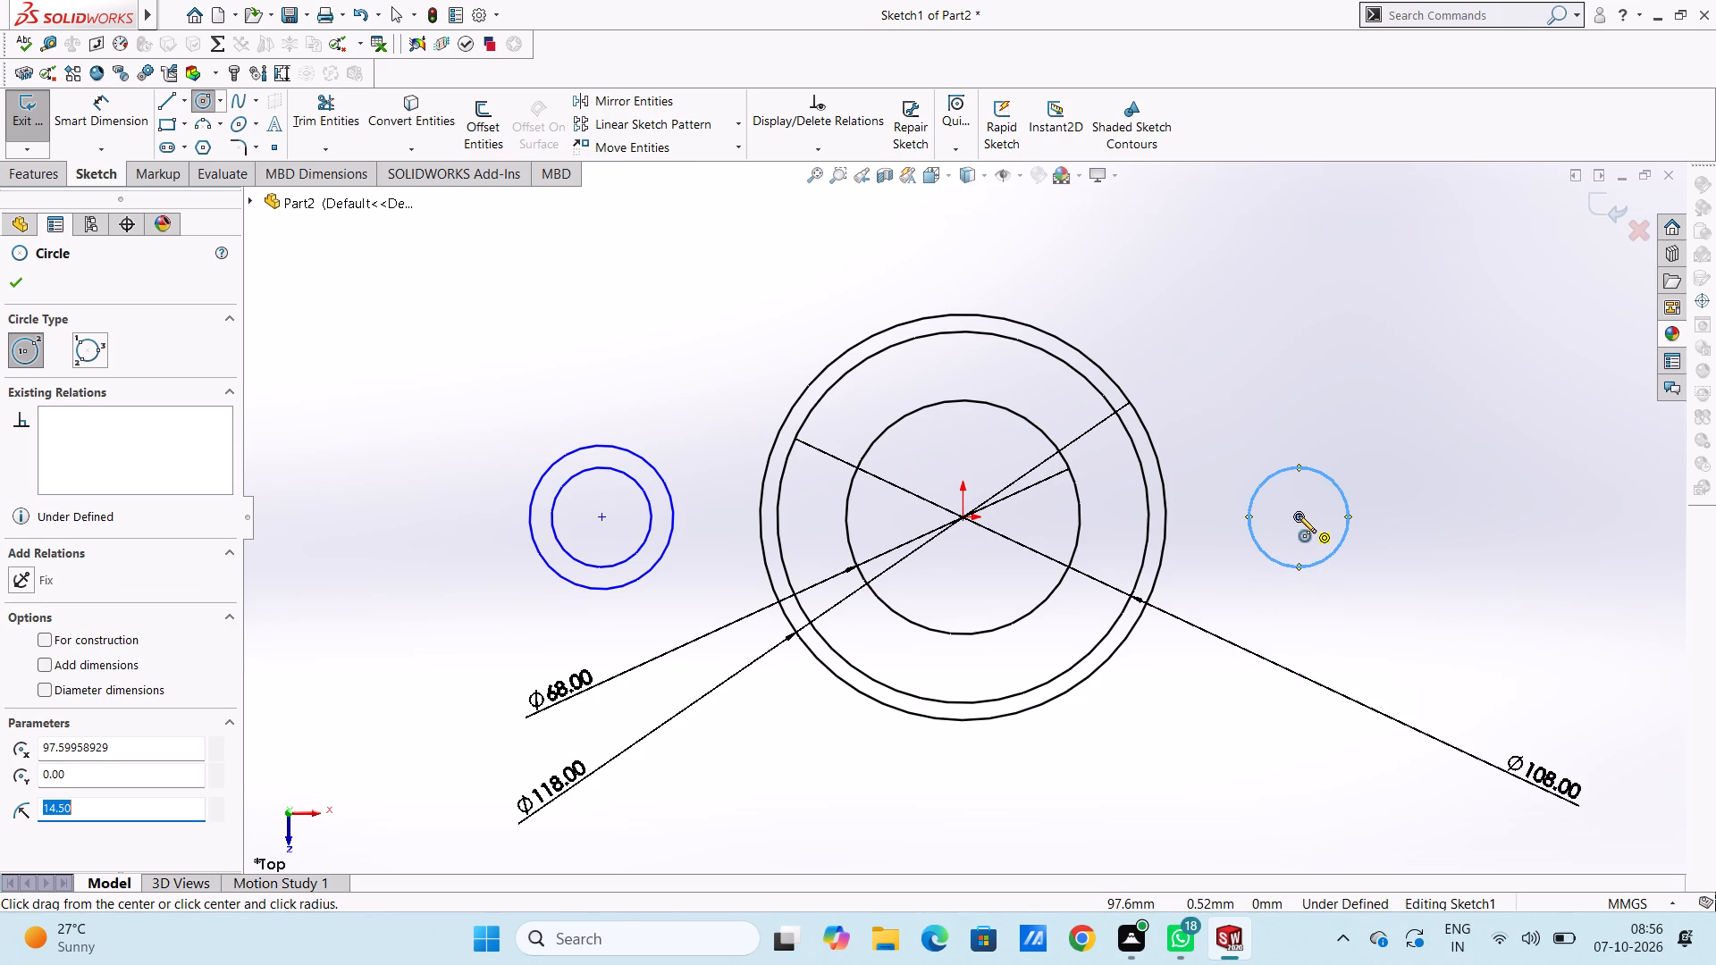
click(1299, 516)
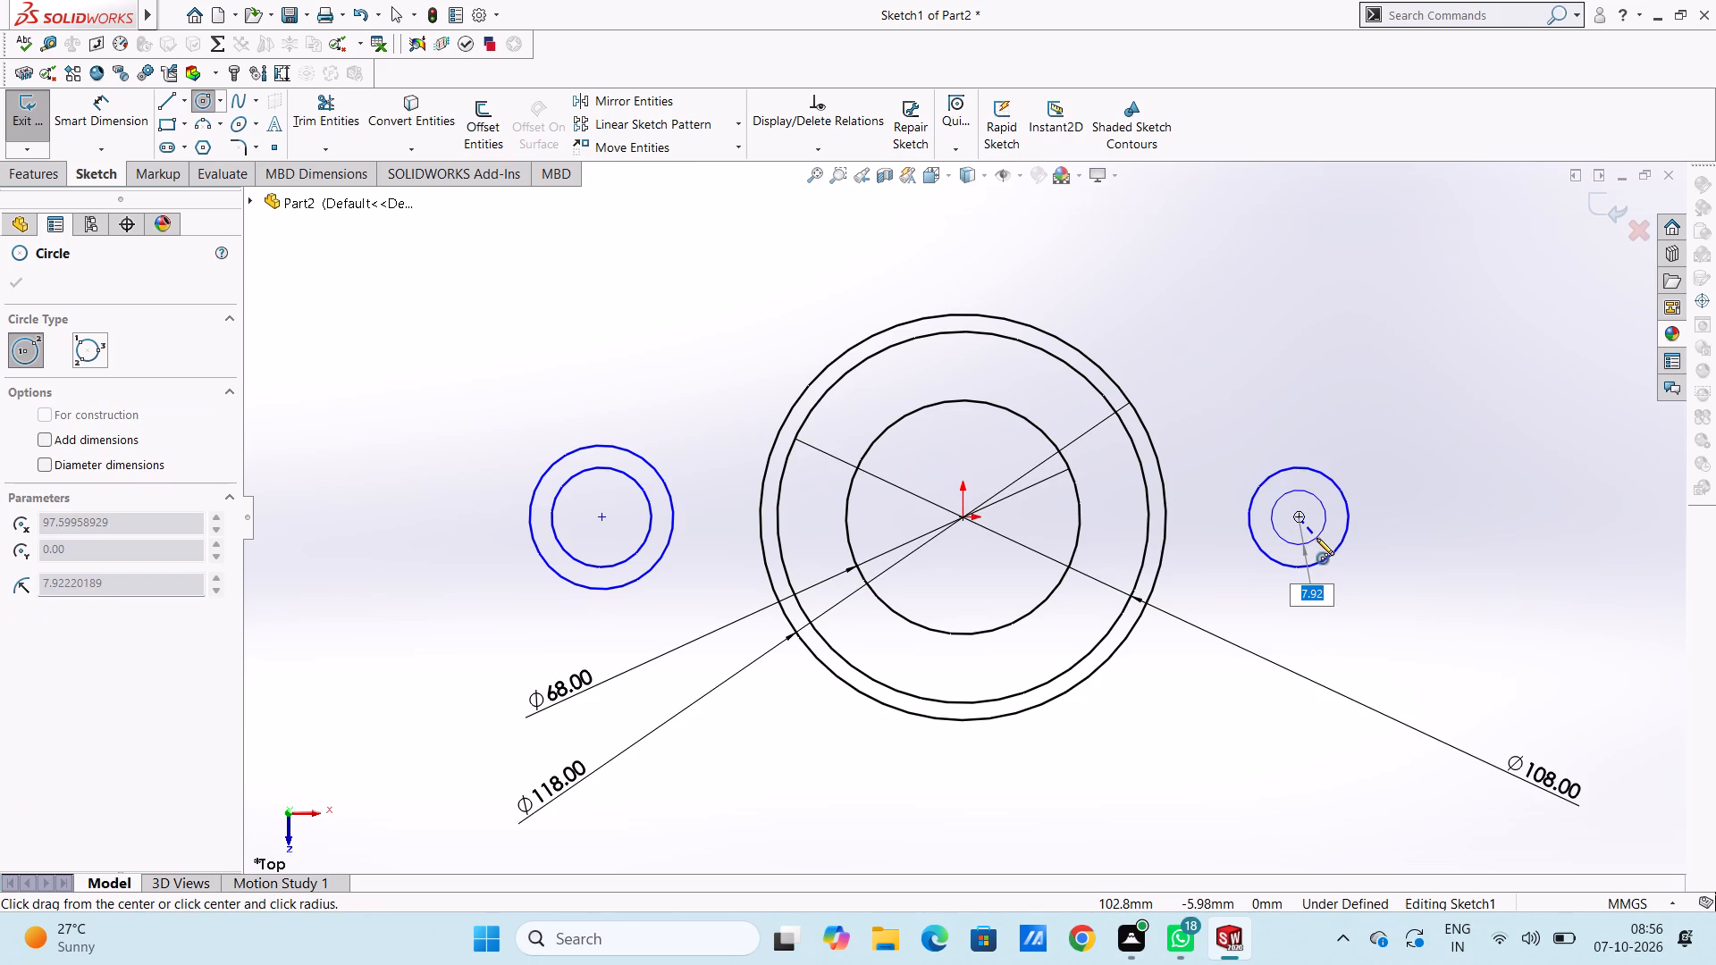
key(8)
key(Return)
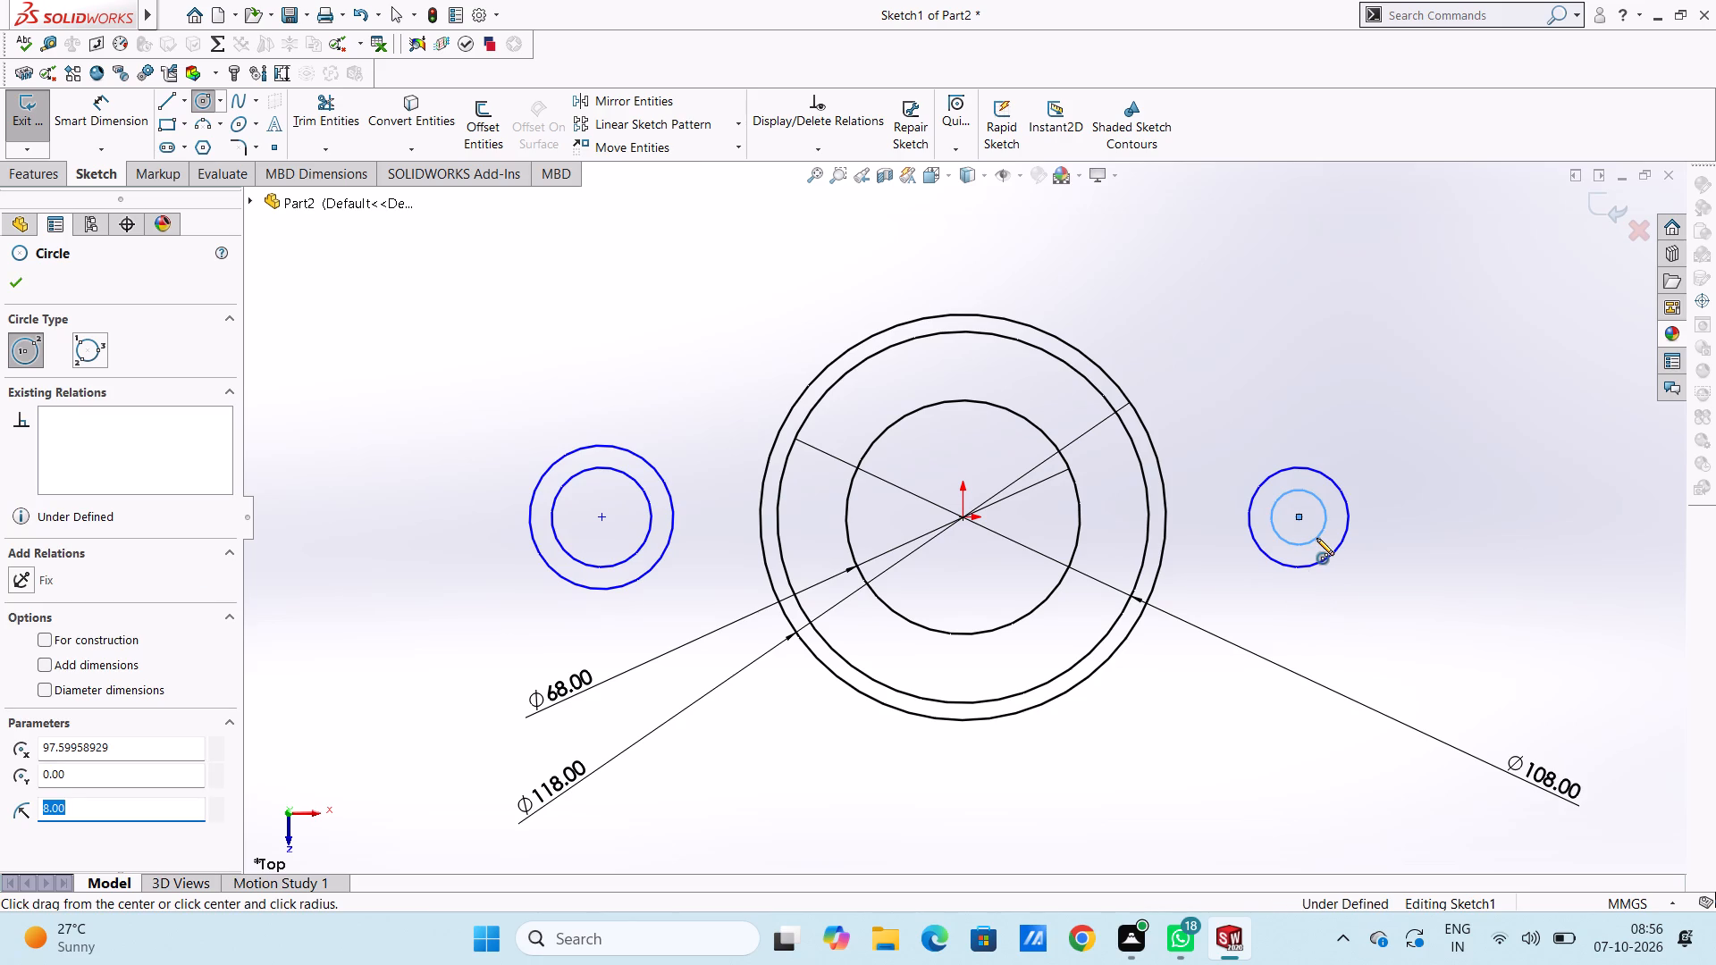
click(16, 284)
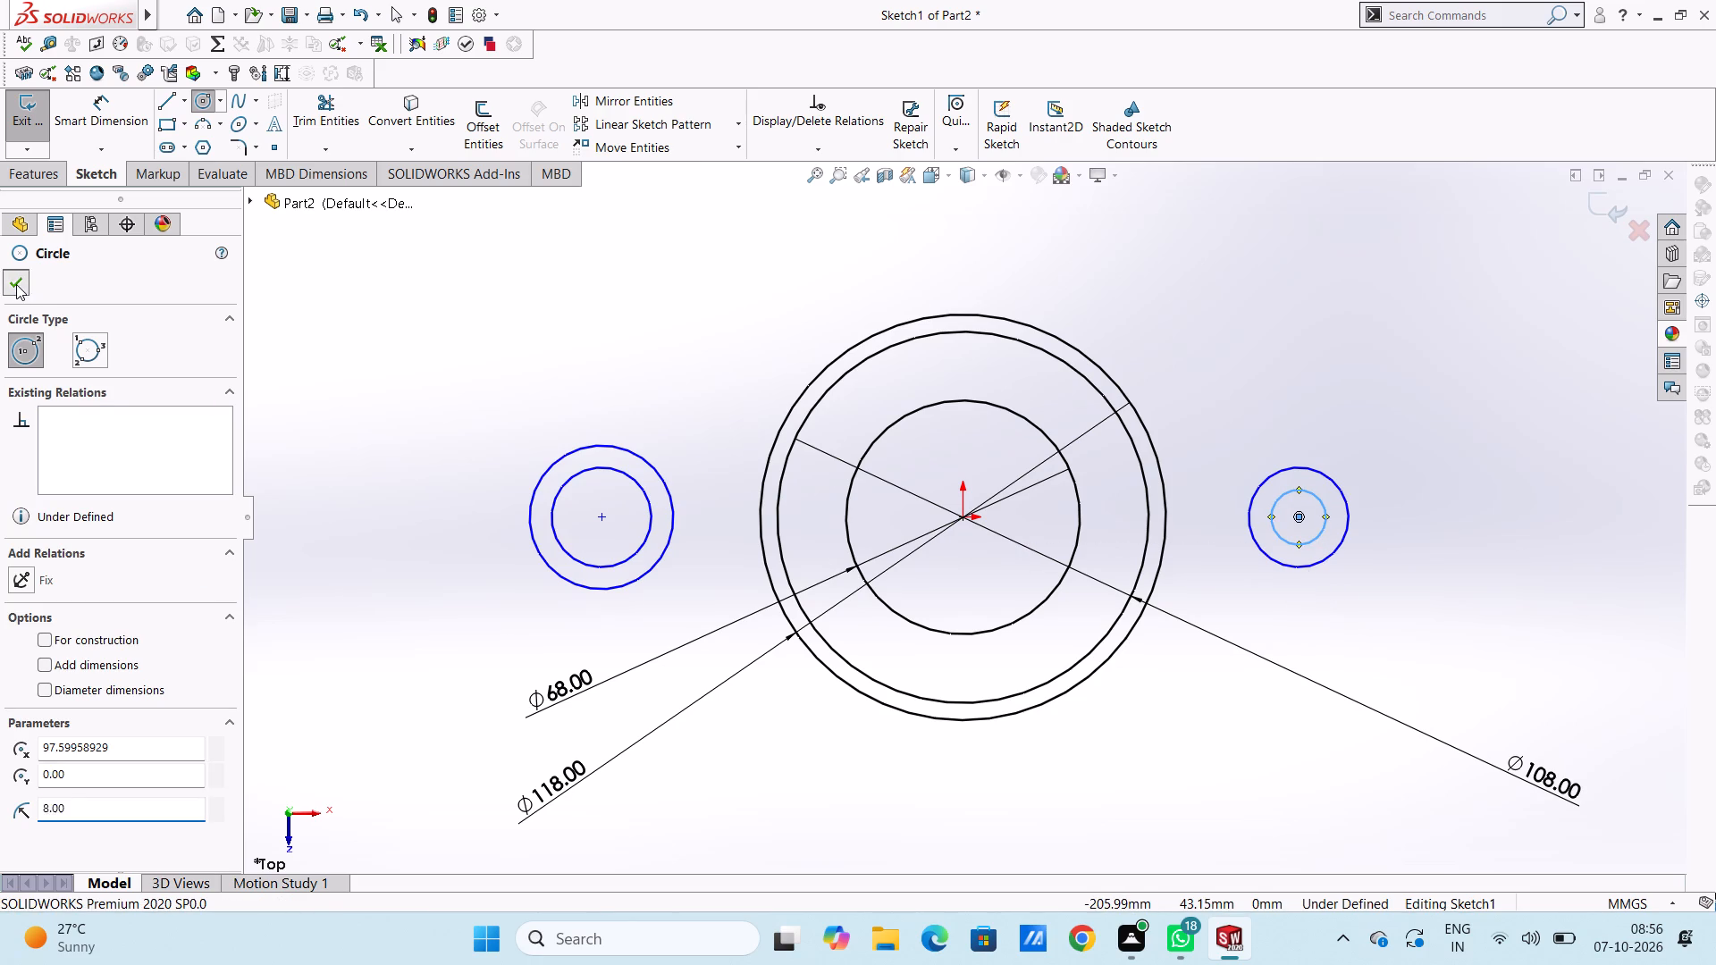
Dimension the left pair of circles, setting the larger one's diameter to 16 mm and the other's diameter to 29 mm.
click(117, 114)
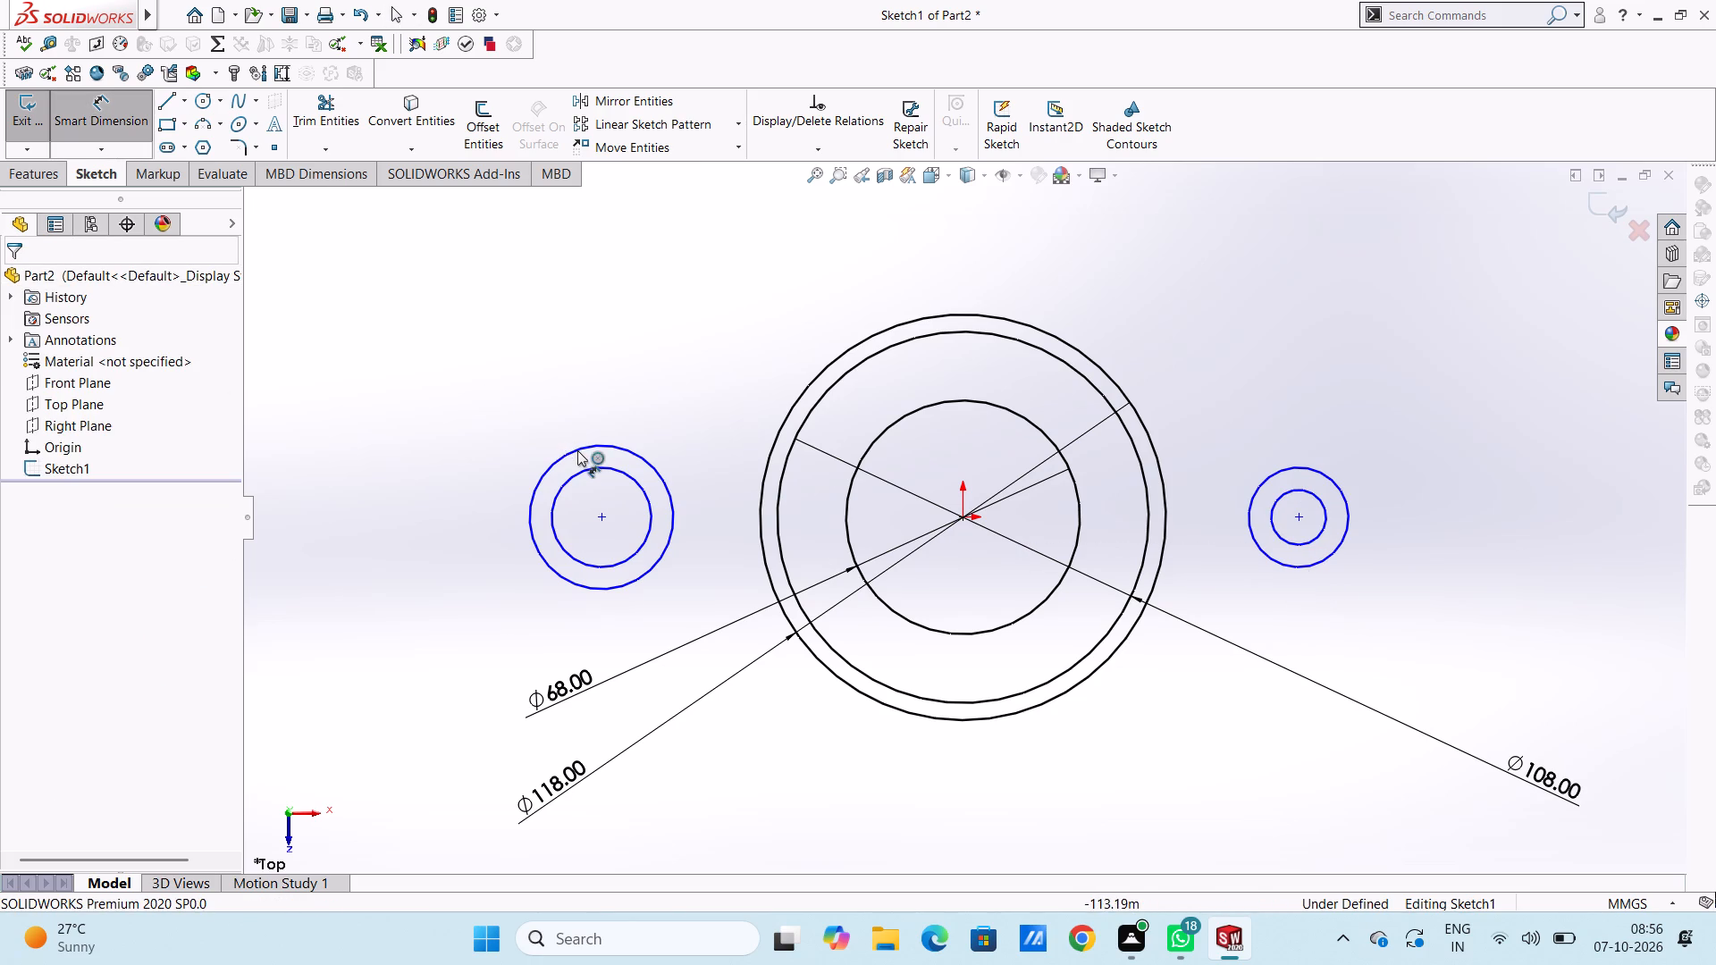
click(577, 450)
click(470, 313)
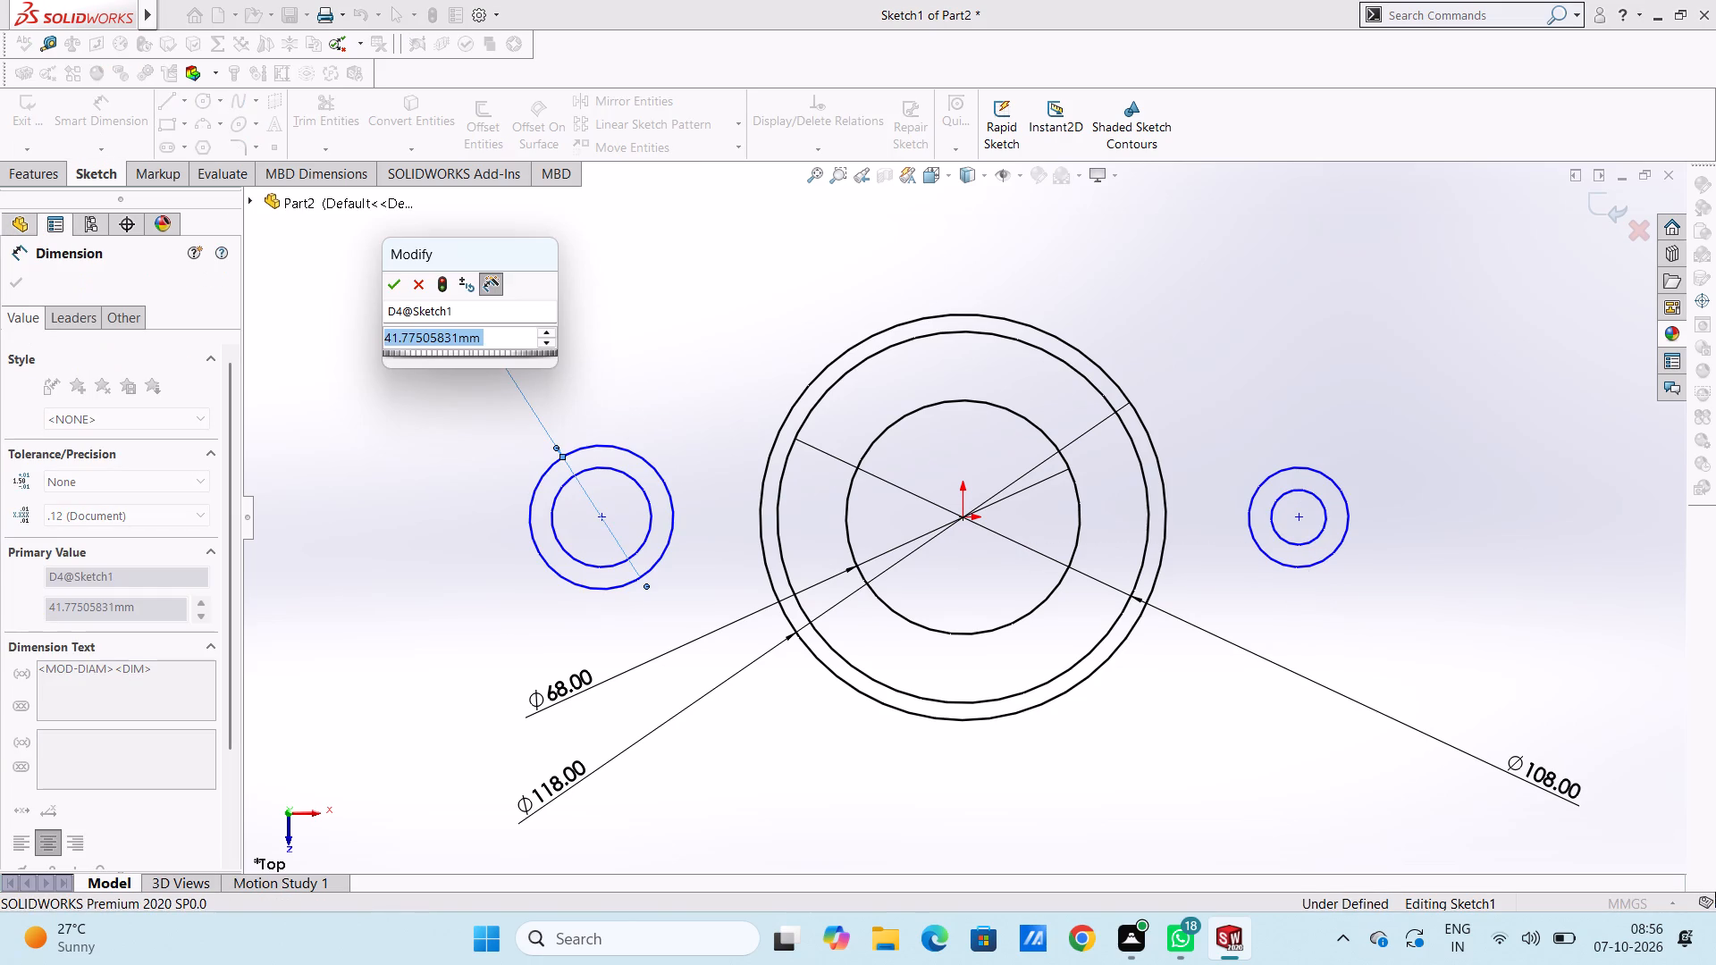
text(16)
key(Return)
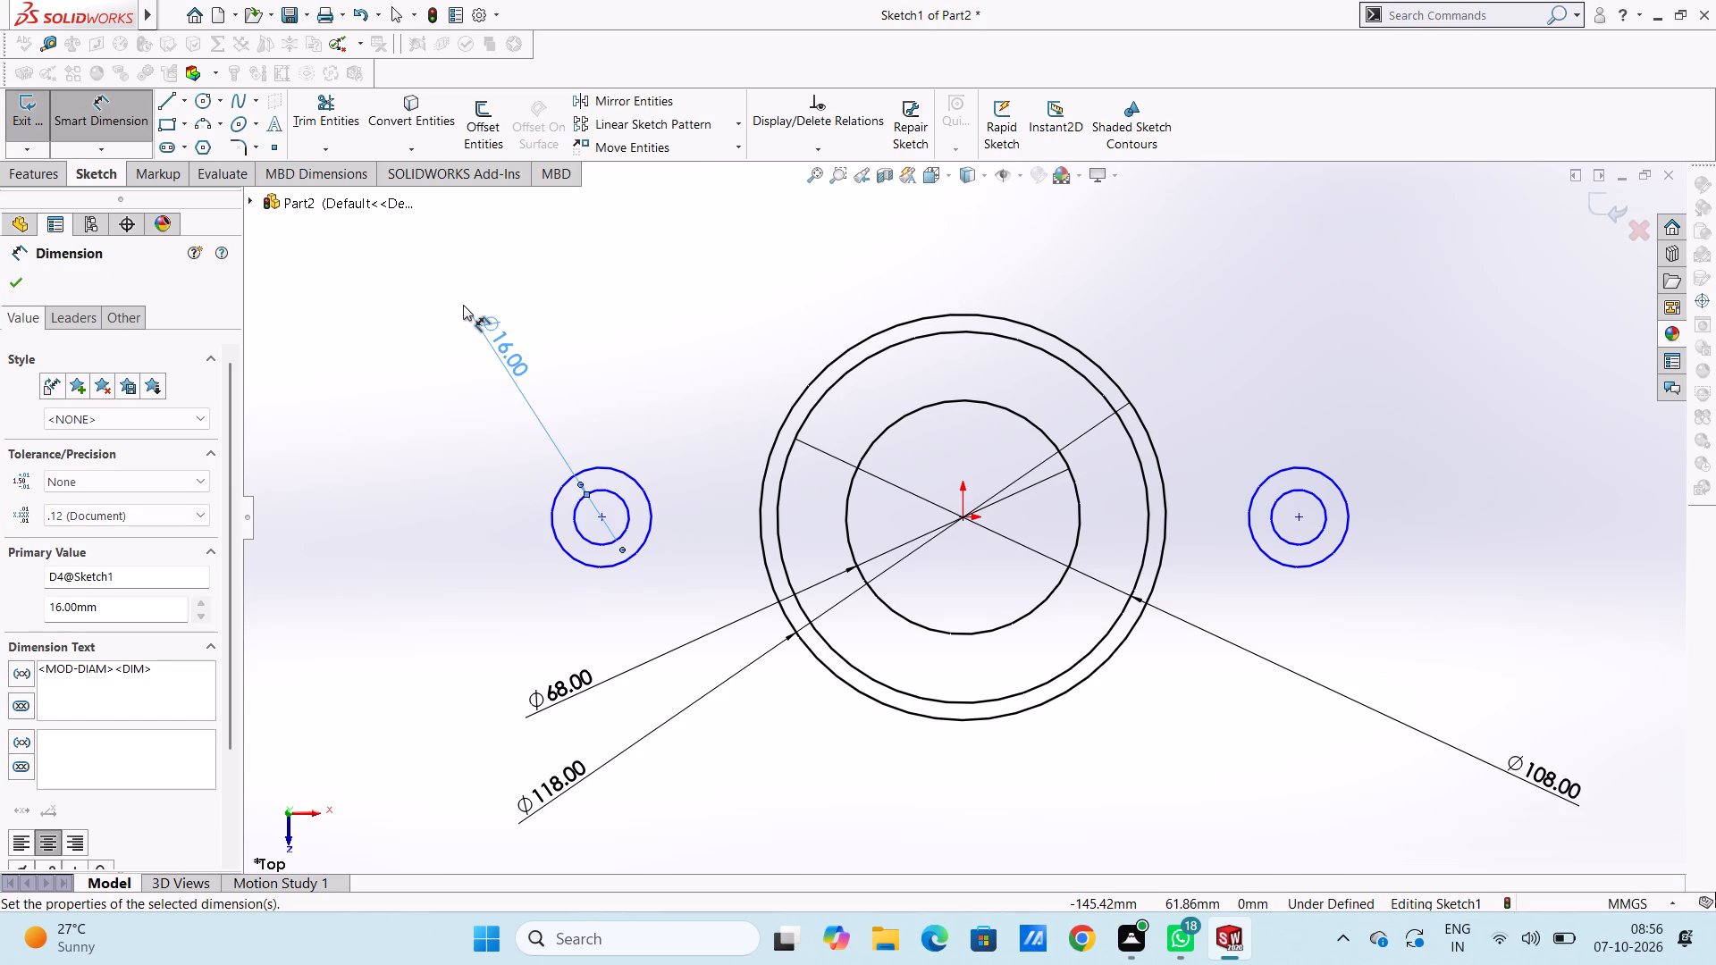
click(425, 472)
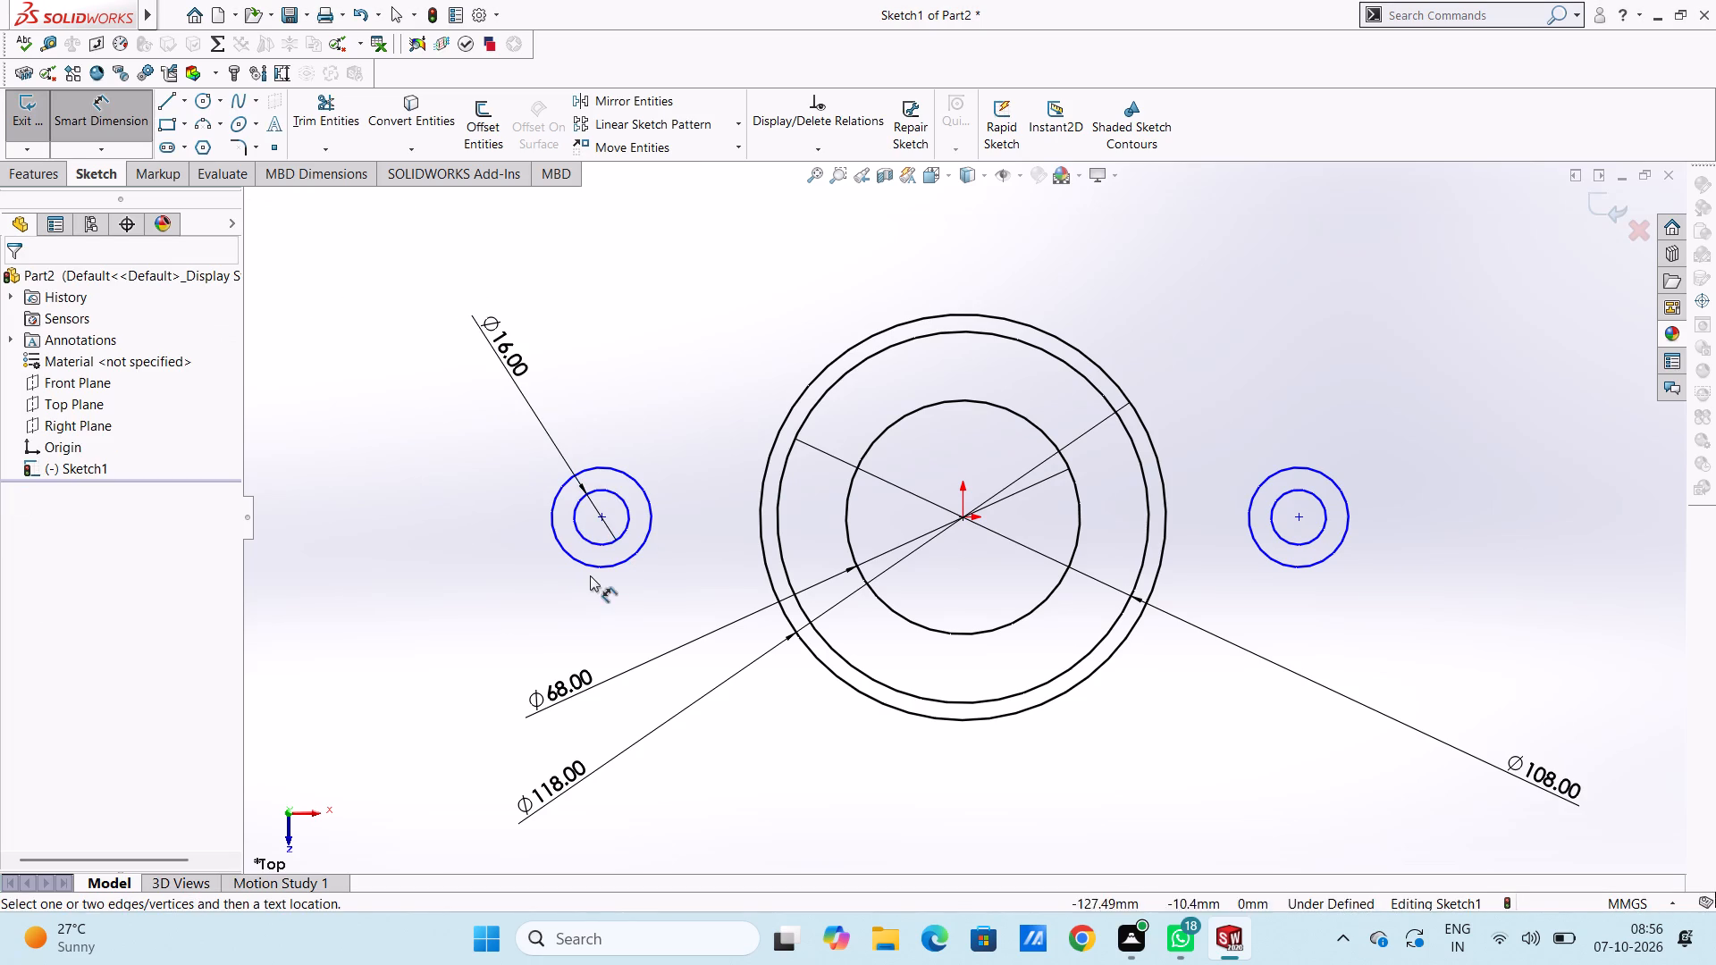
click(593, 566)
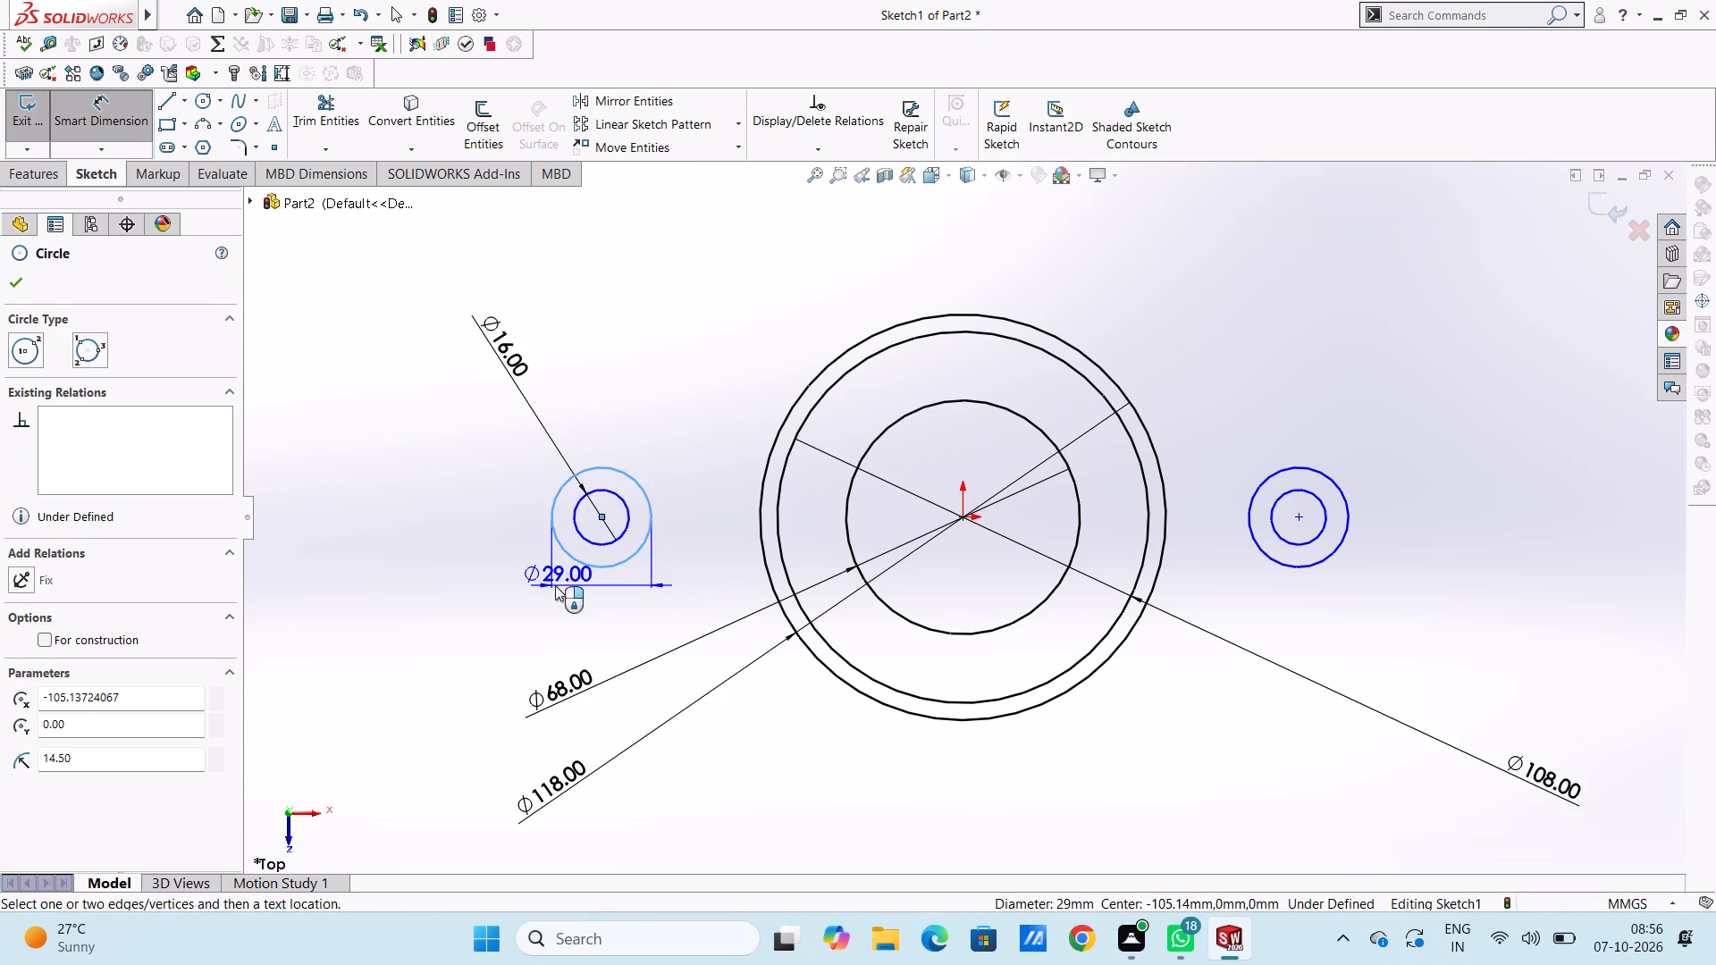
click(399, 679)
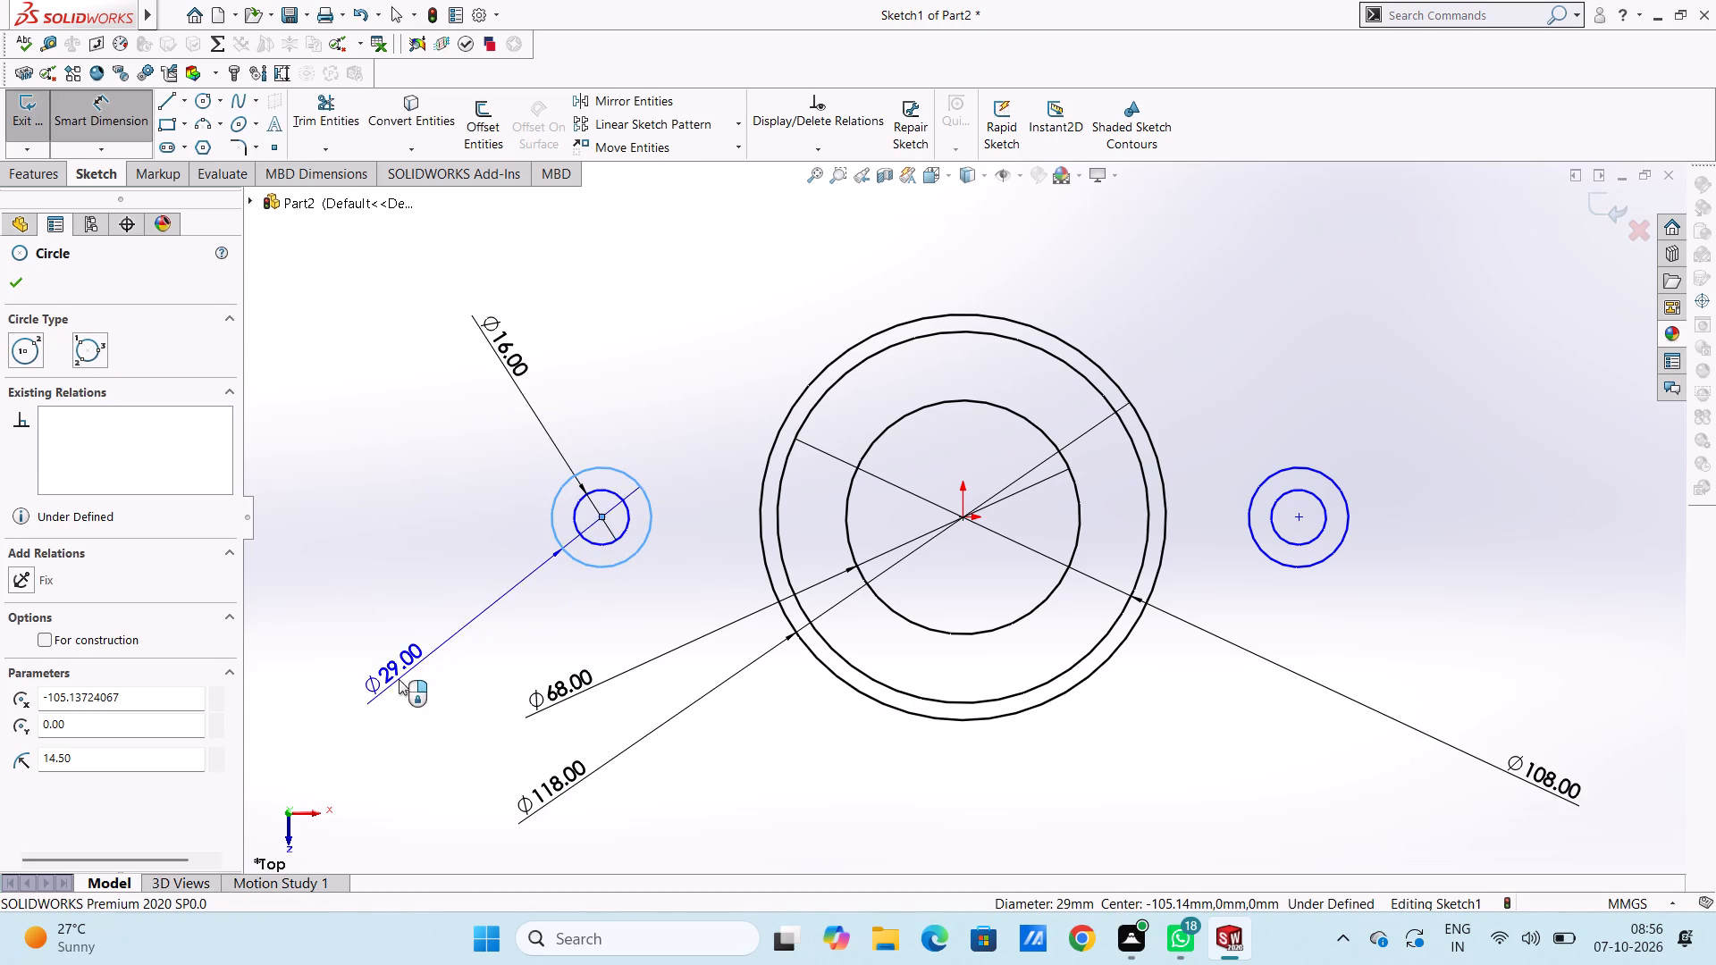
click(327, 650)
click(363, 565)
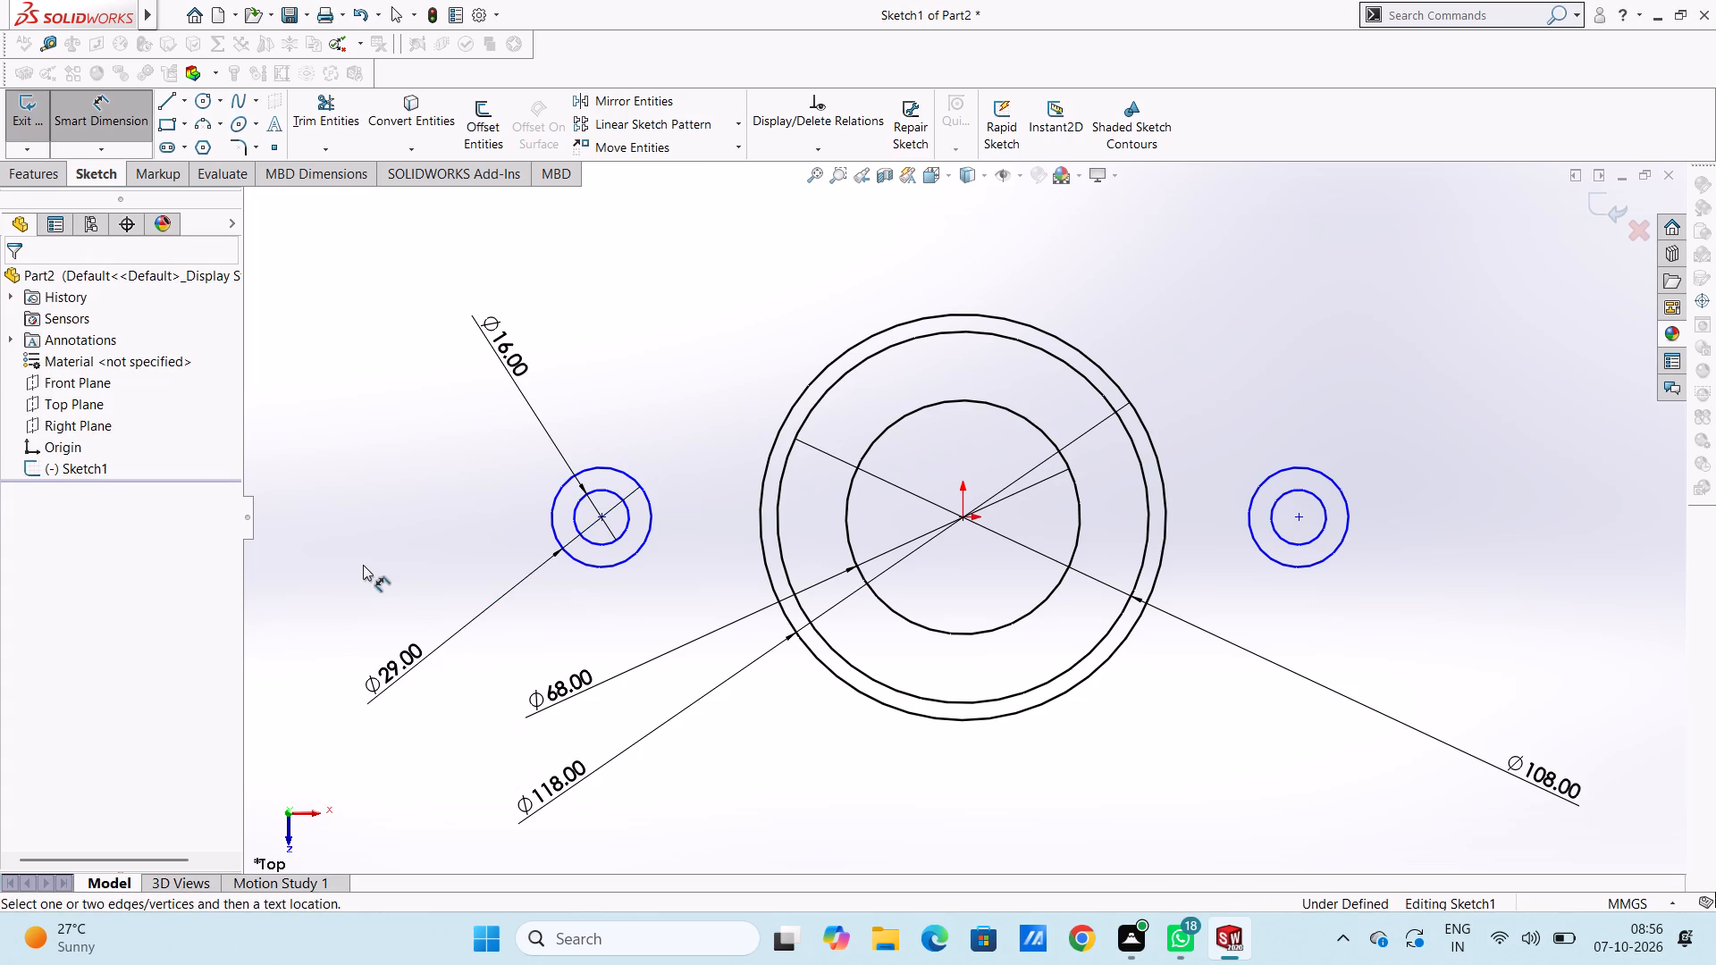
Add diameter dimensions of 29 mm to the outer circle and 16 mm to the inner circle of the right pair.
click(1298, 566)
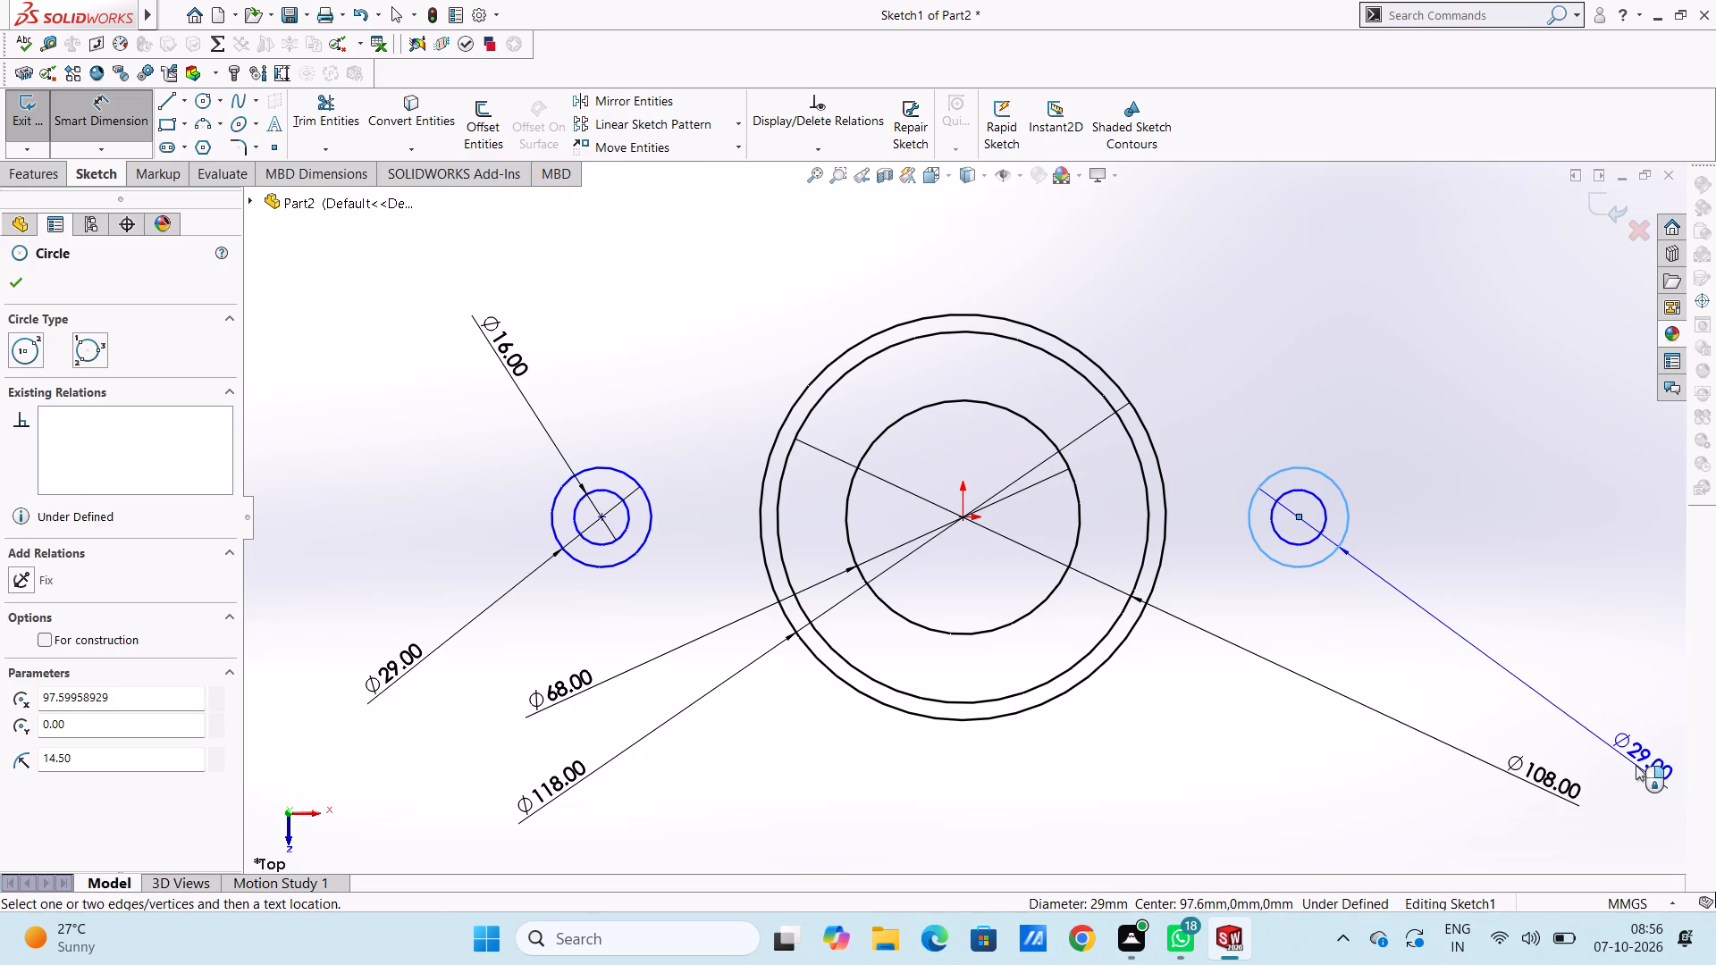
click(1636, 765)
click(1559, 742)
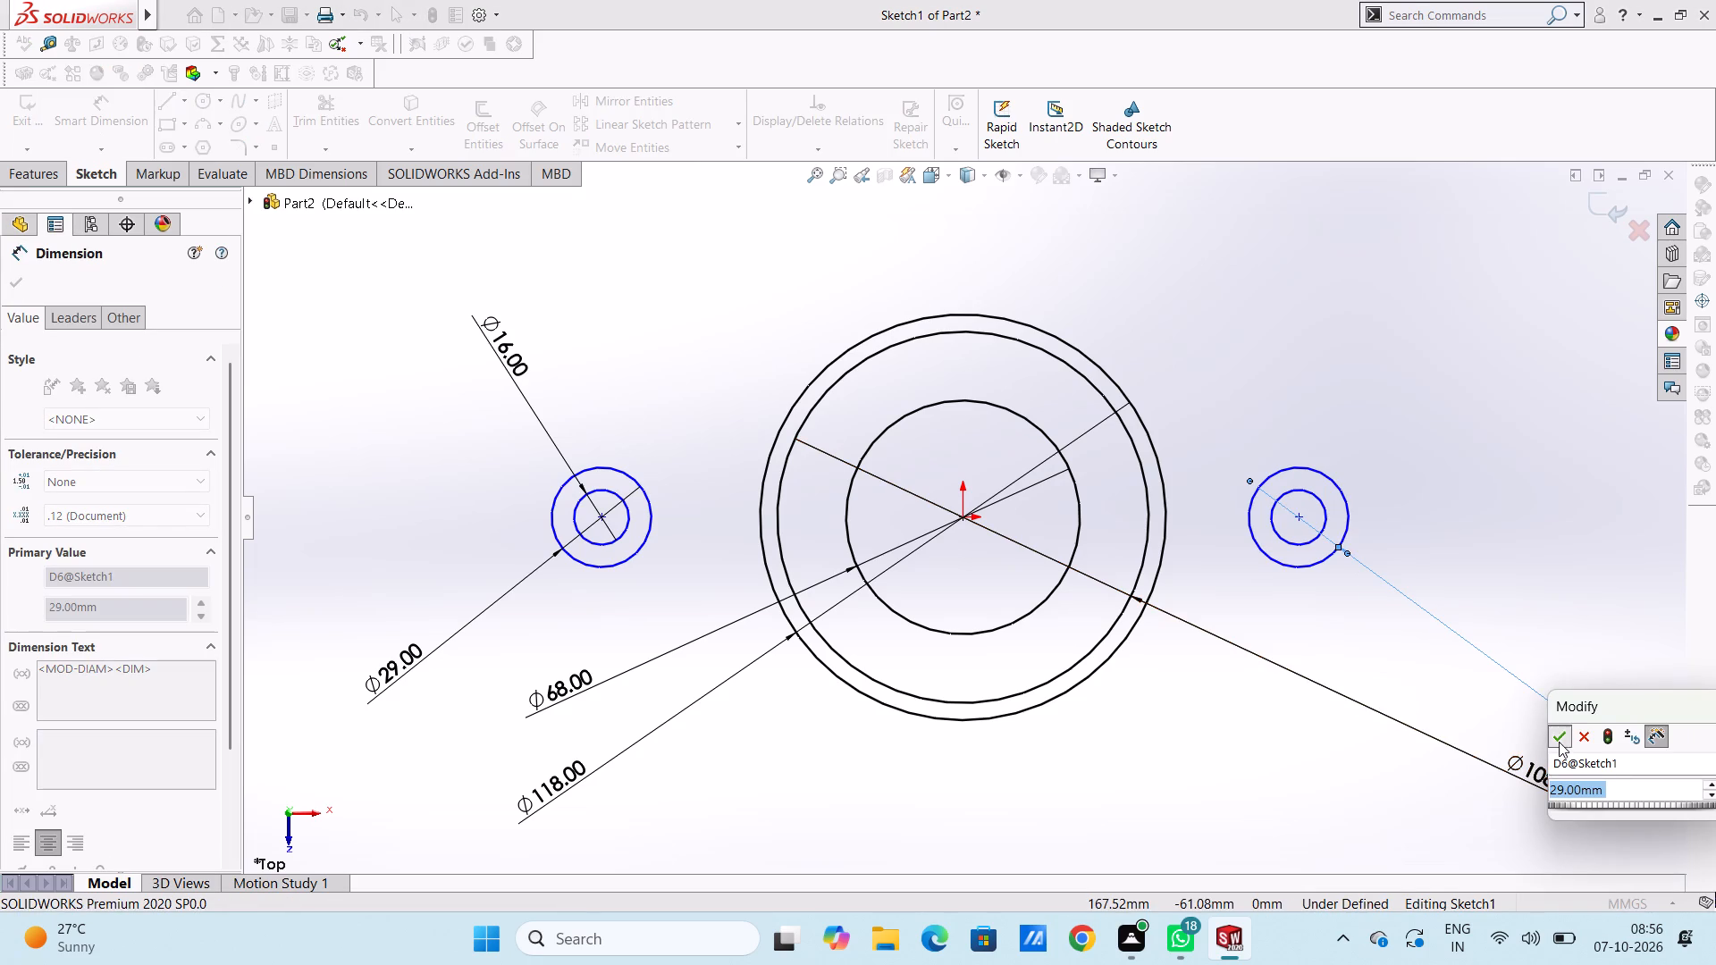
click(1492, 703)
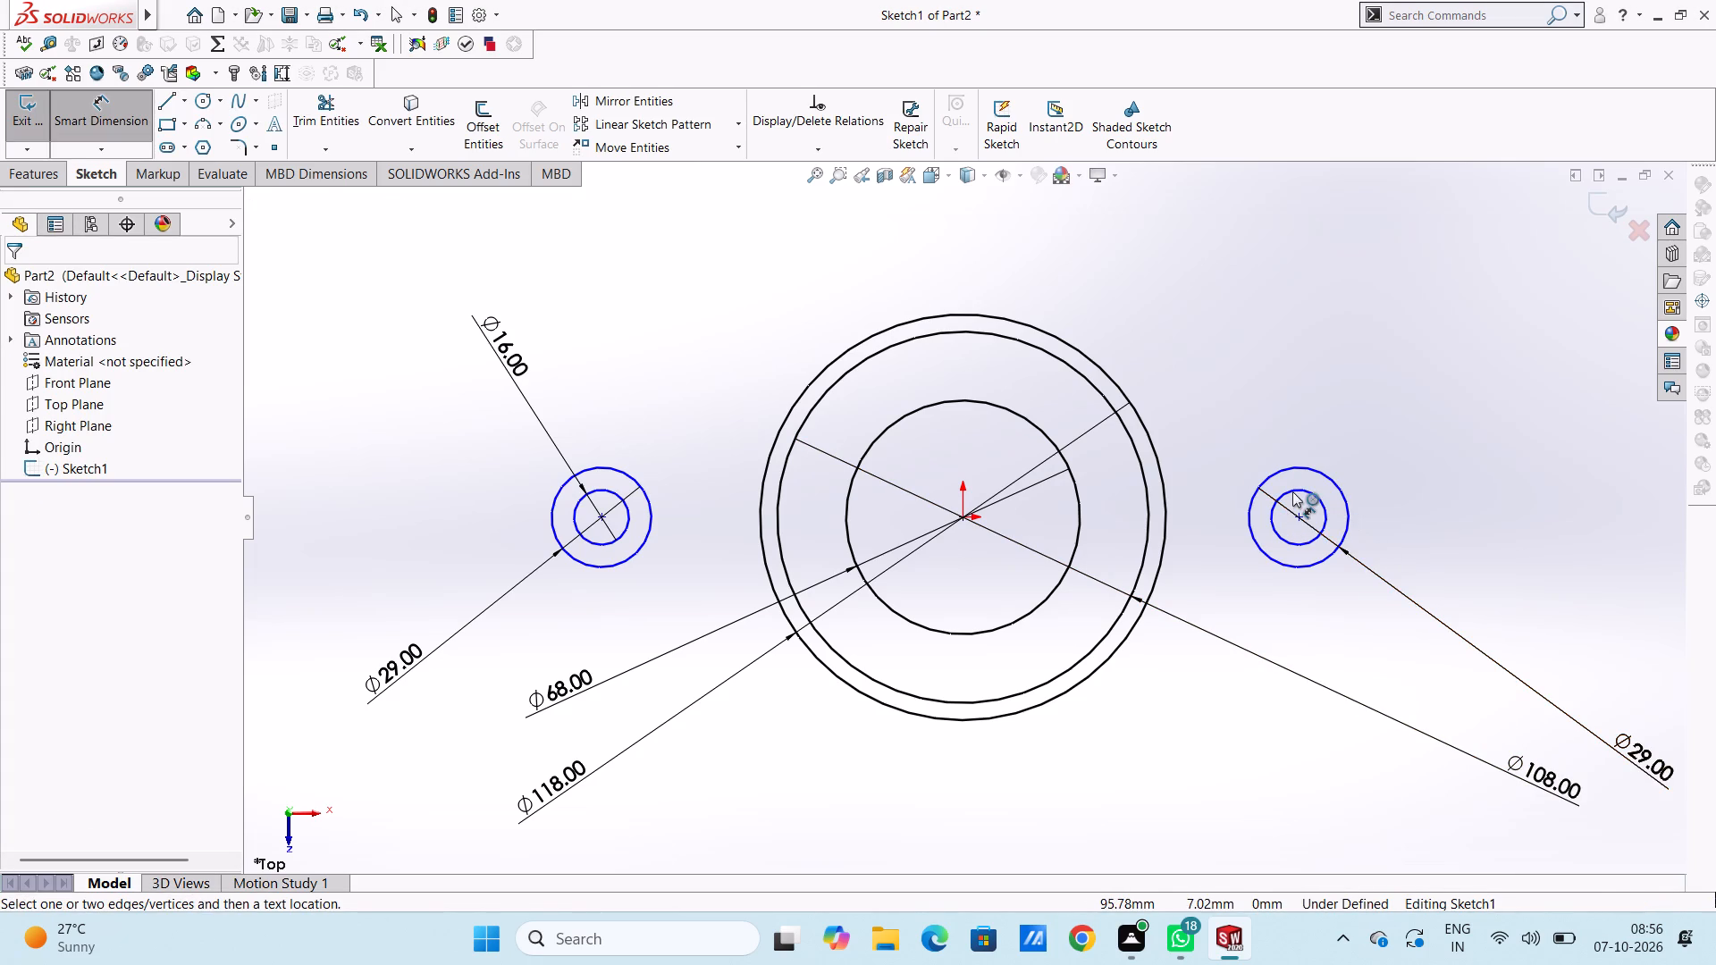
click(1292, 491)
click(1584, 283)
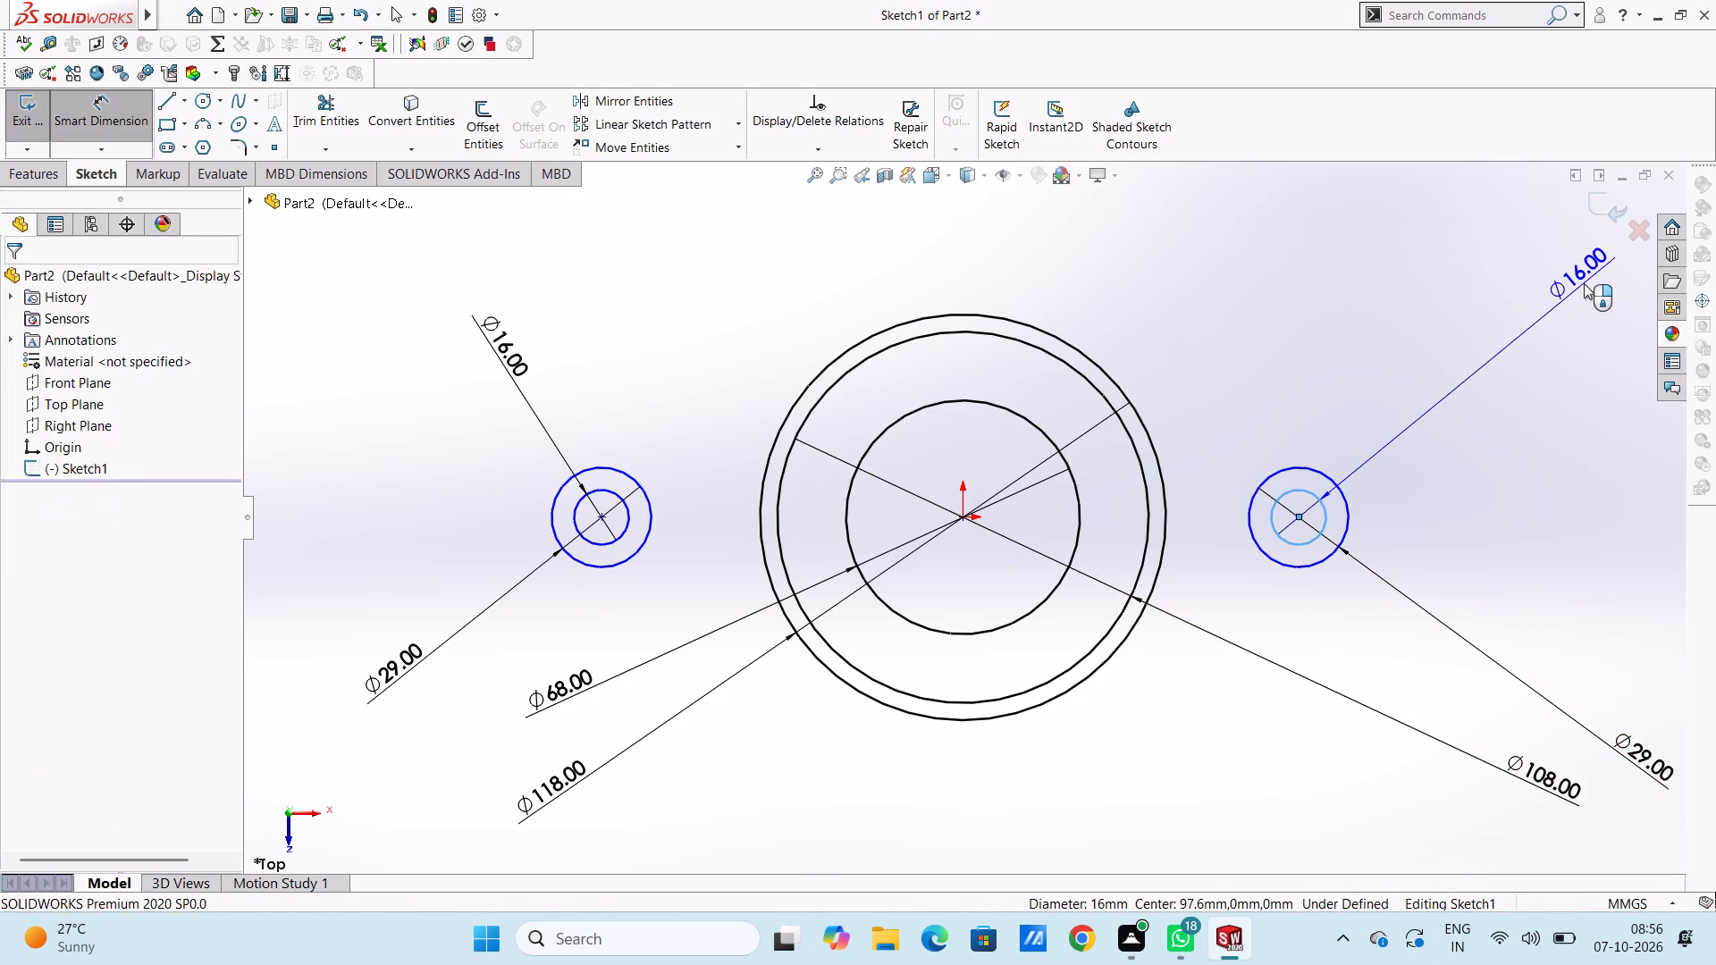
click(1509, 256)
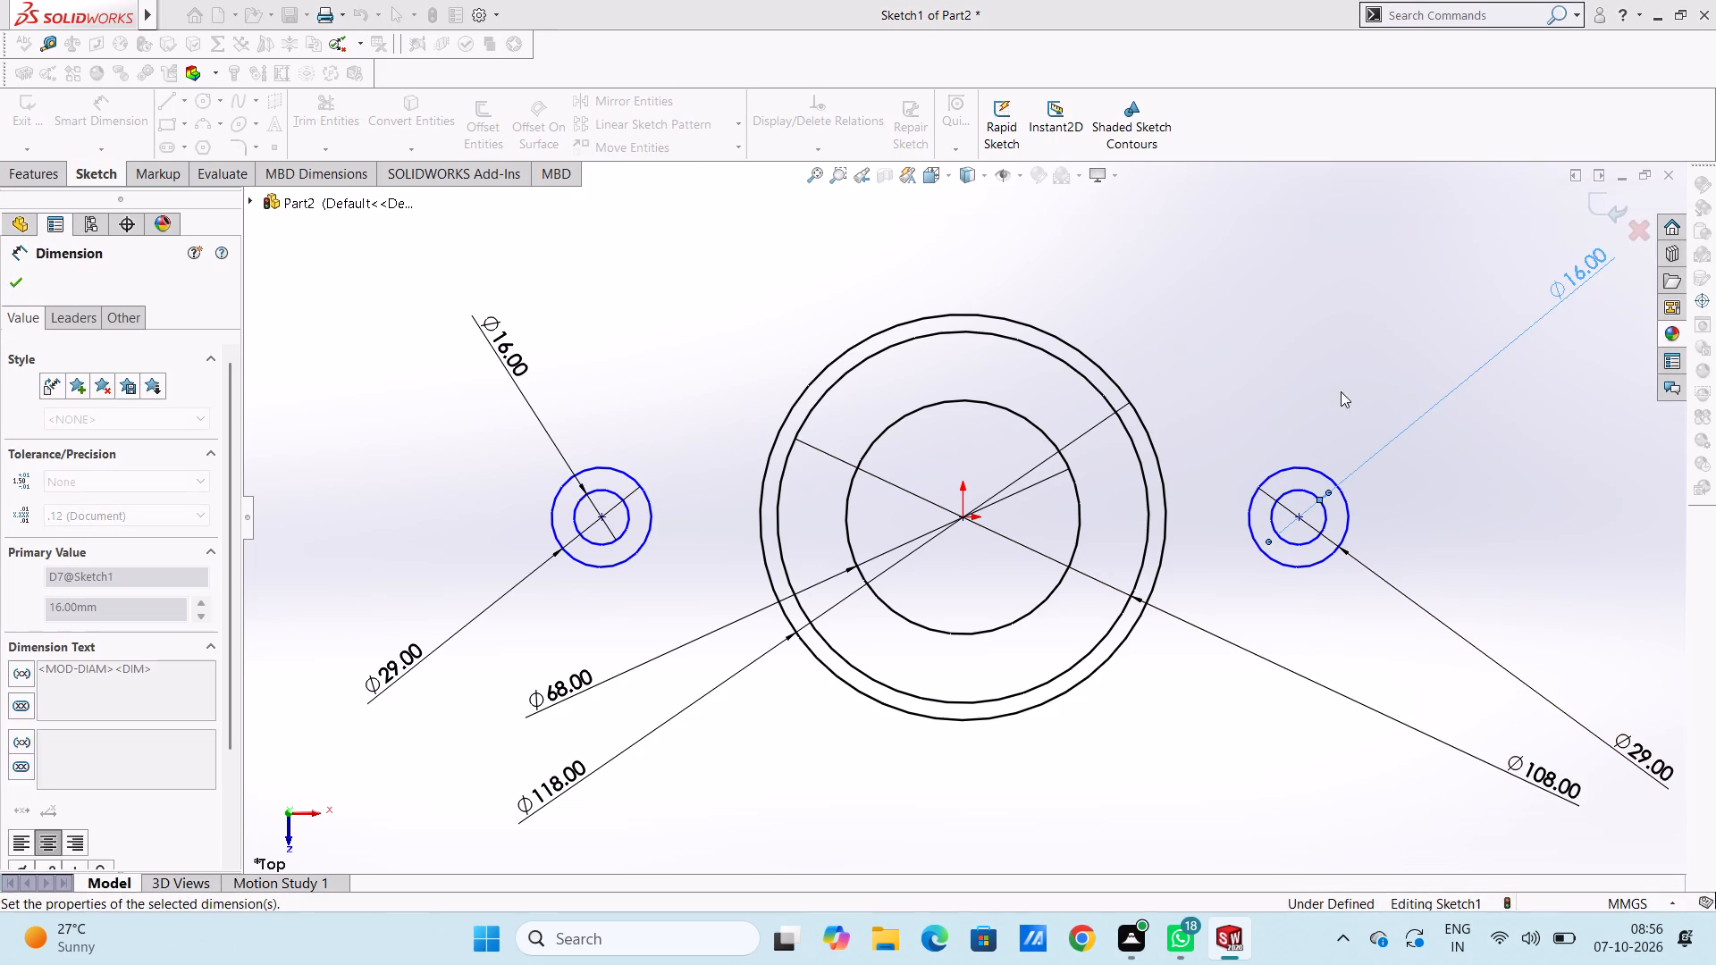
click(1341, 391)
Sketch a large circle of about 134 mm radius centred on the origin, enclosing both small circle pairs.
scroll(1268, 537, up, 4)
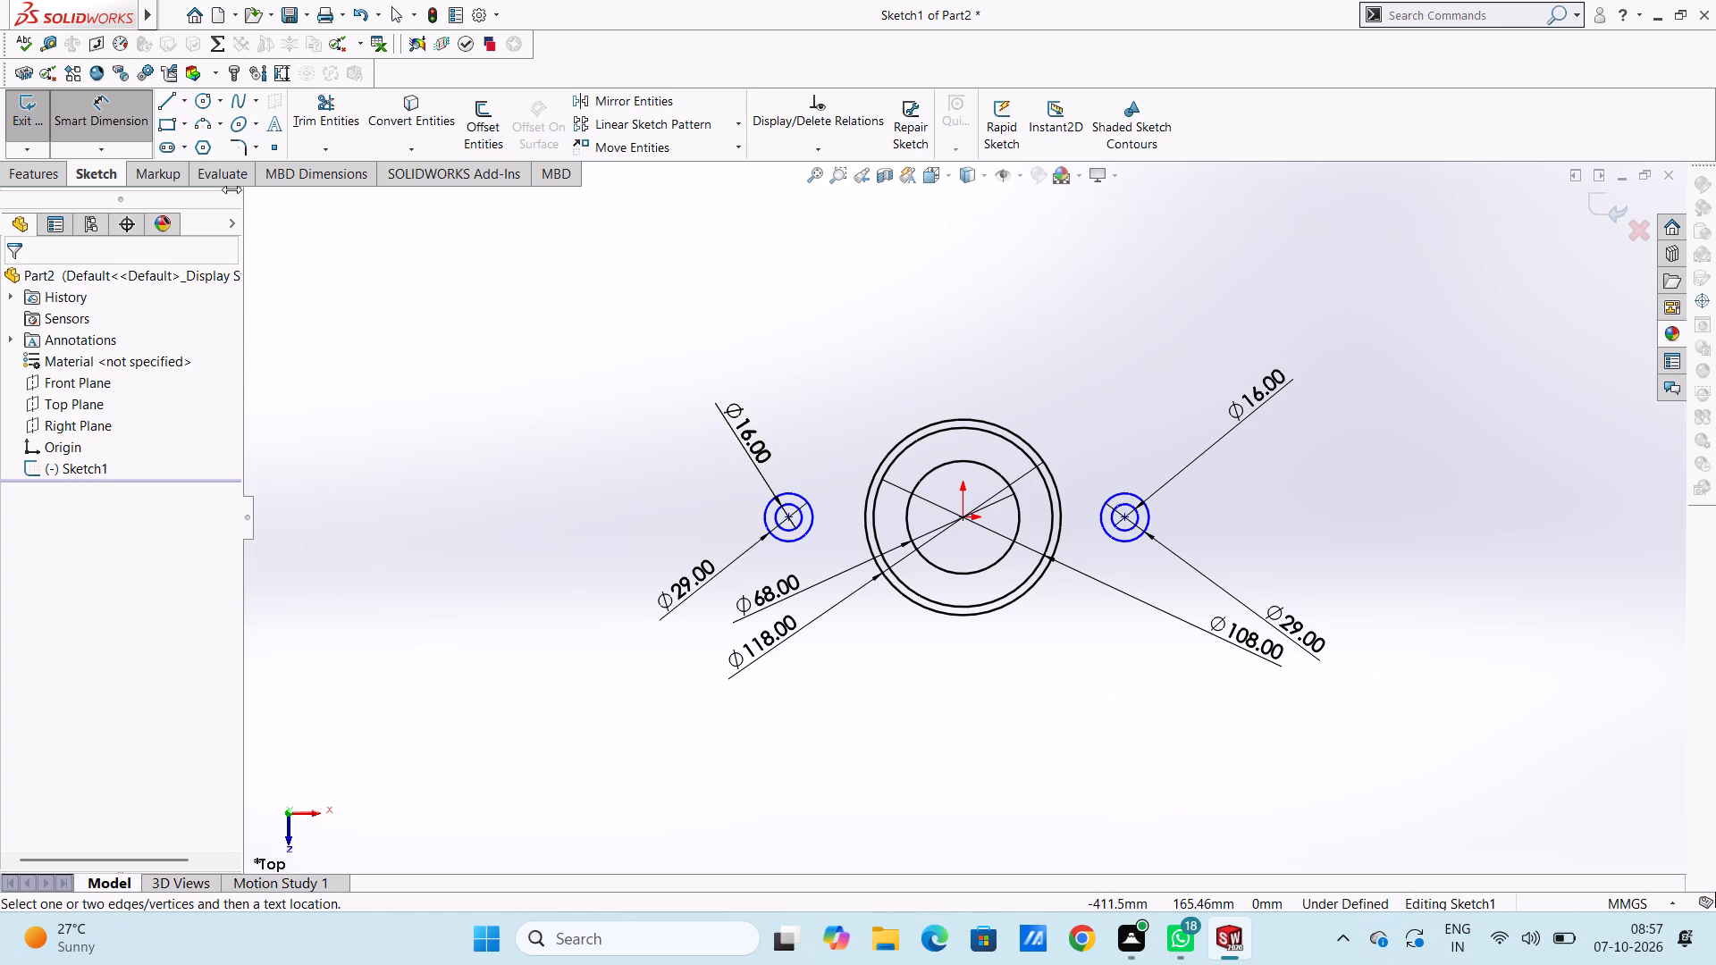
click(200, 105)
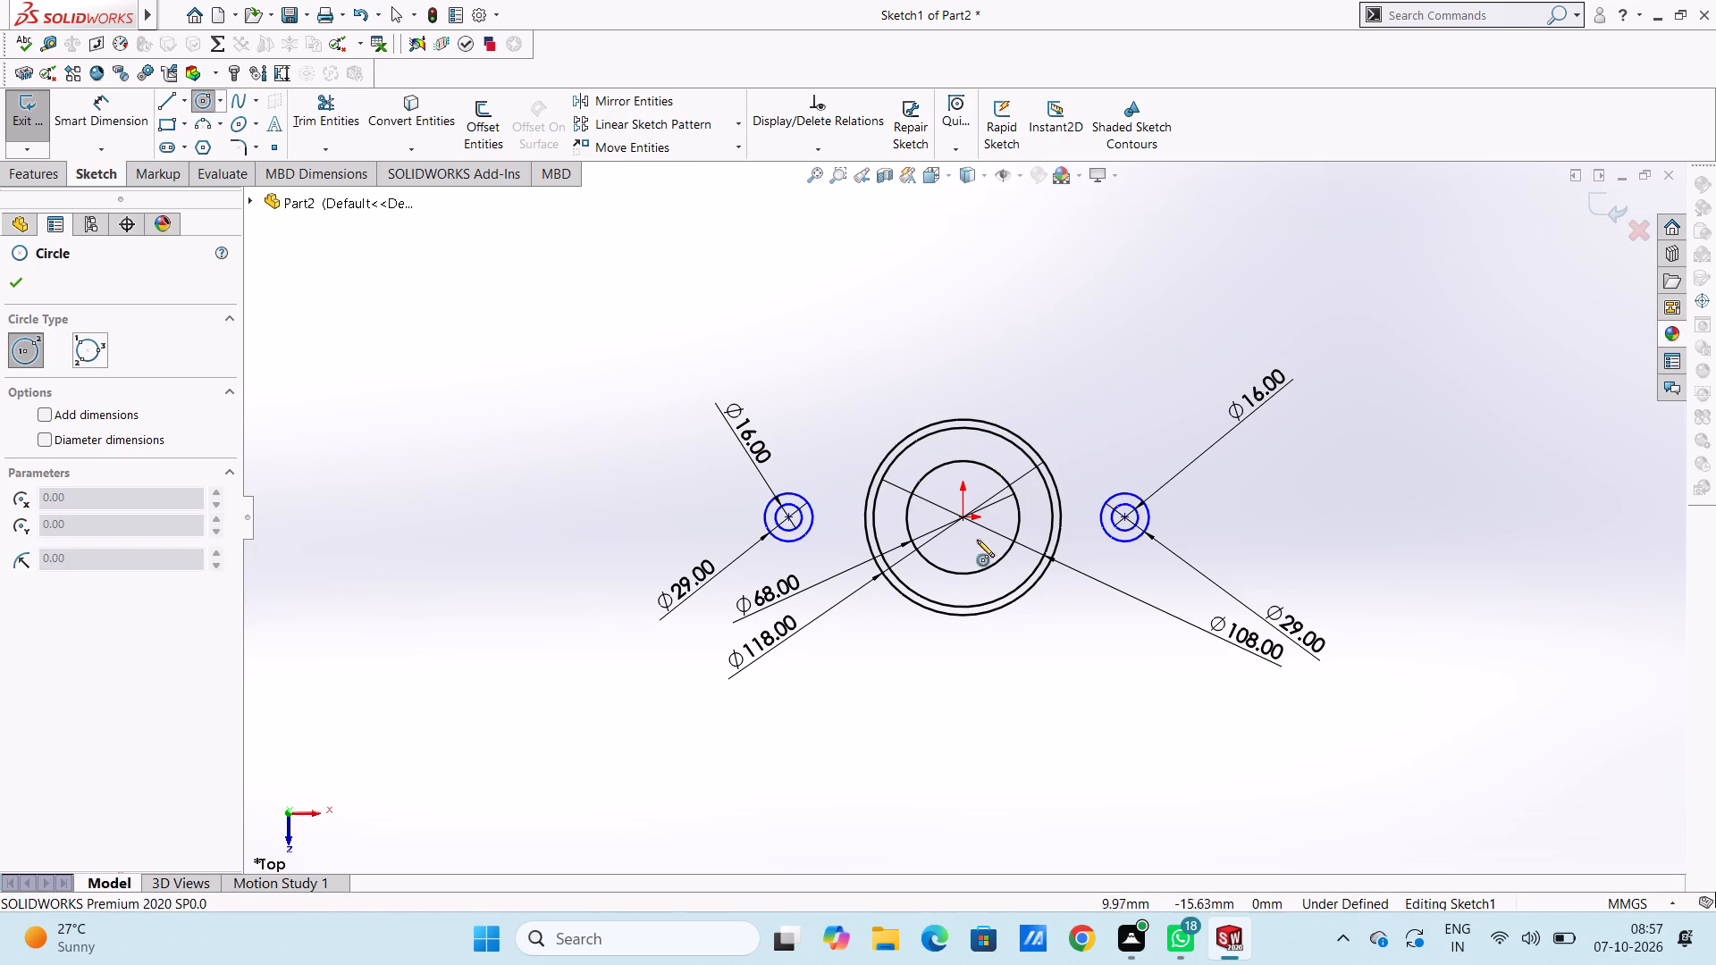
click(963, 519)
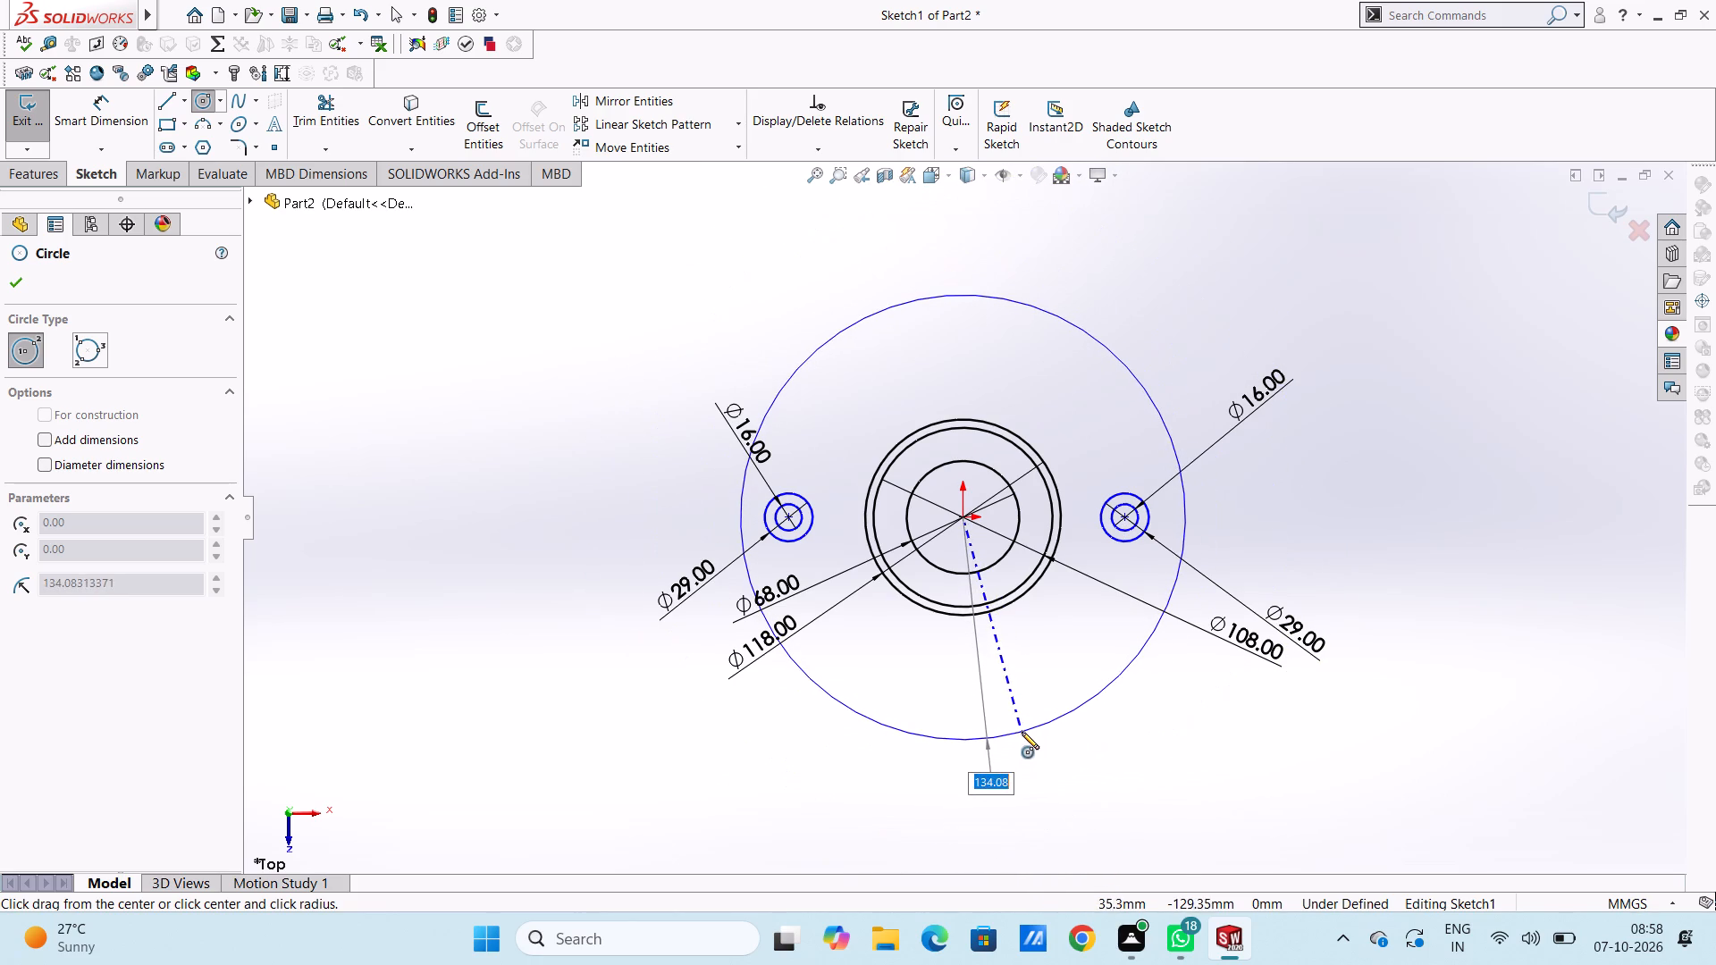
click(1022, 732)
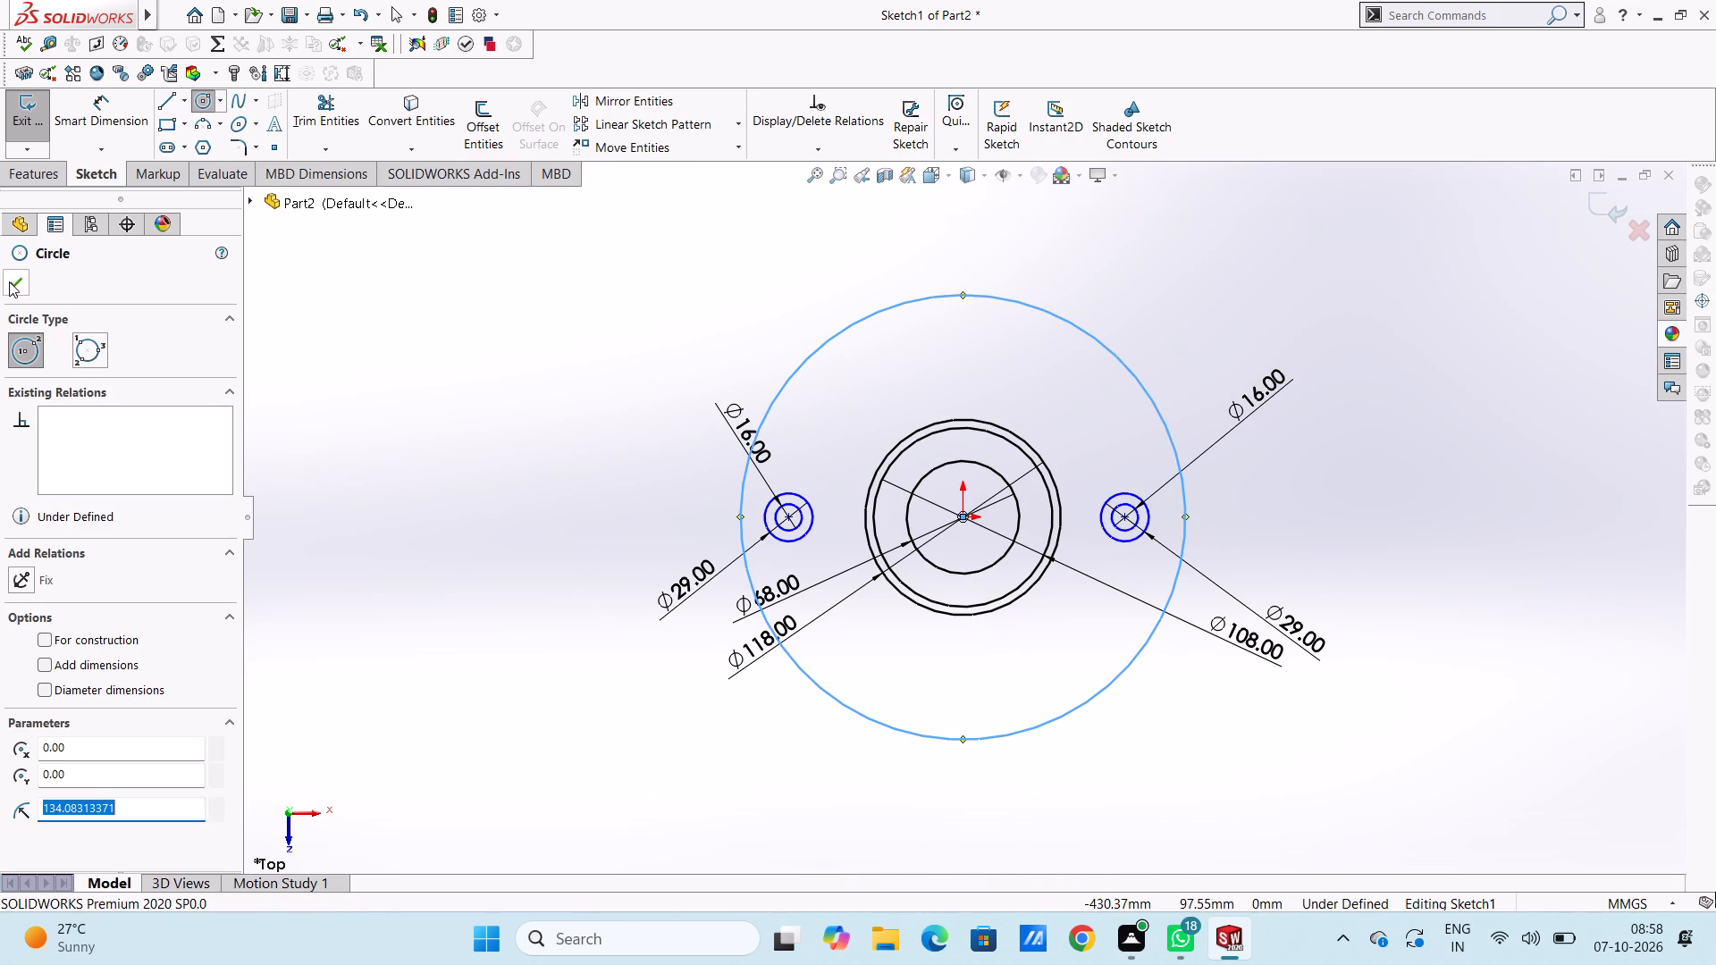
click(9, 281)
Dimension the large outermost circle with a diameter of 125 mm, placing the text outside it at its lower left.
click(99, 120)
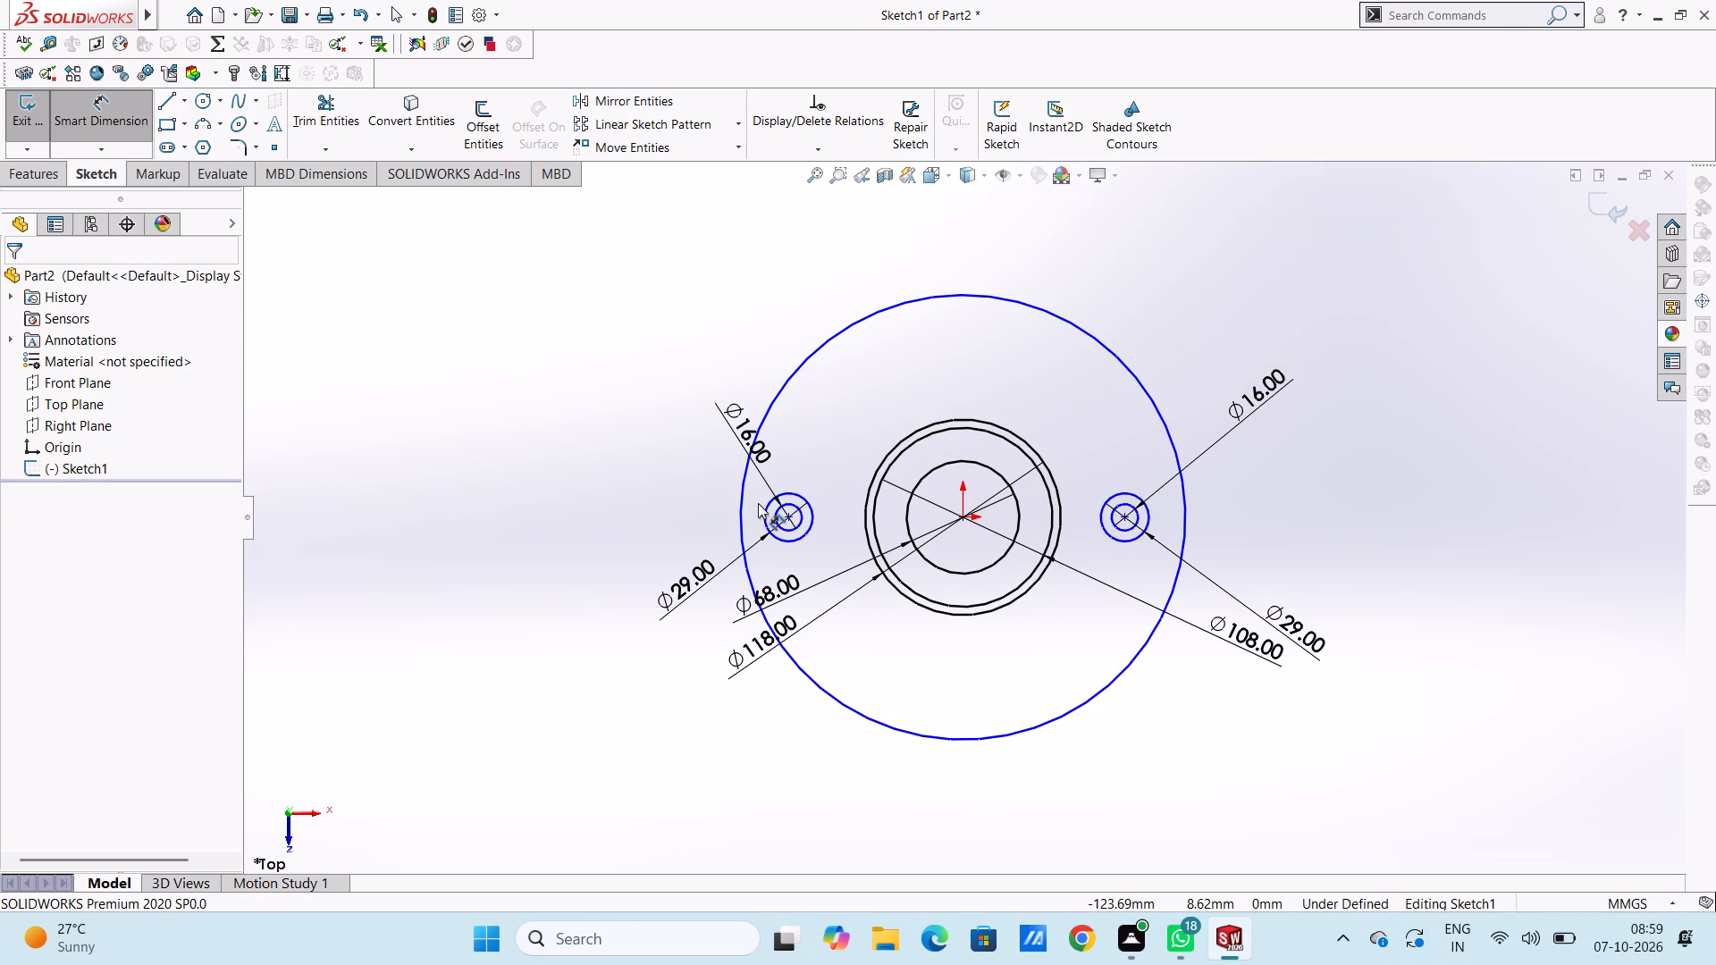
click(873, 726)
click(674, 794)
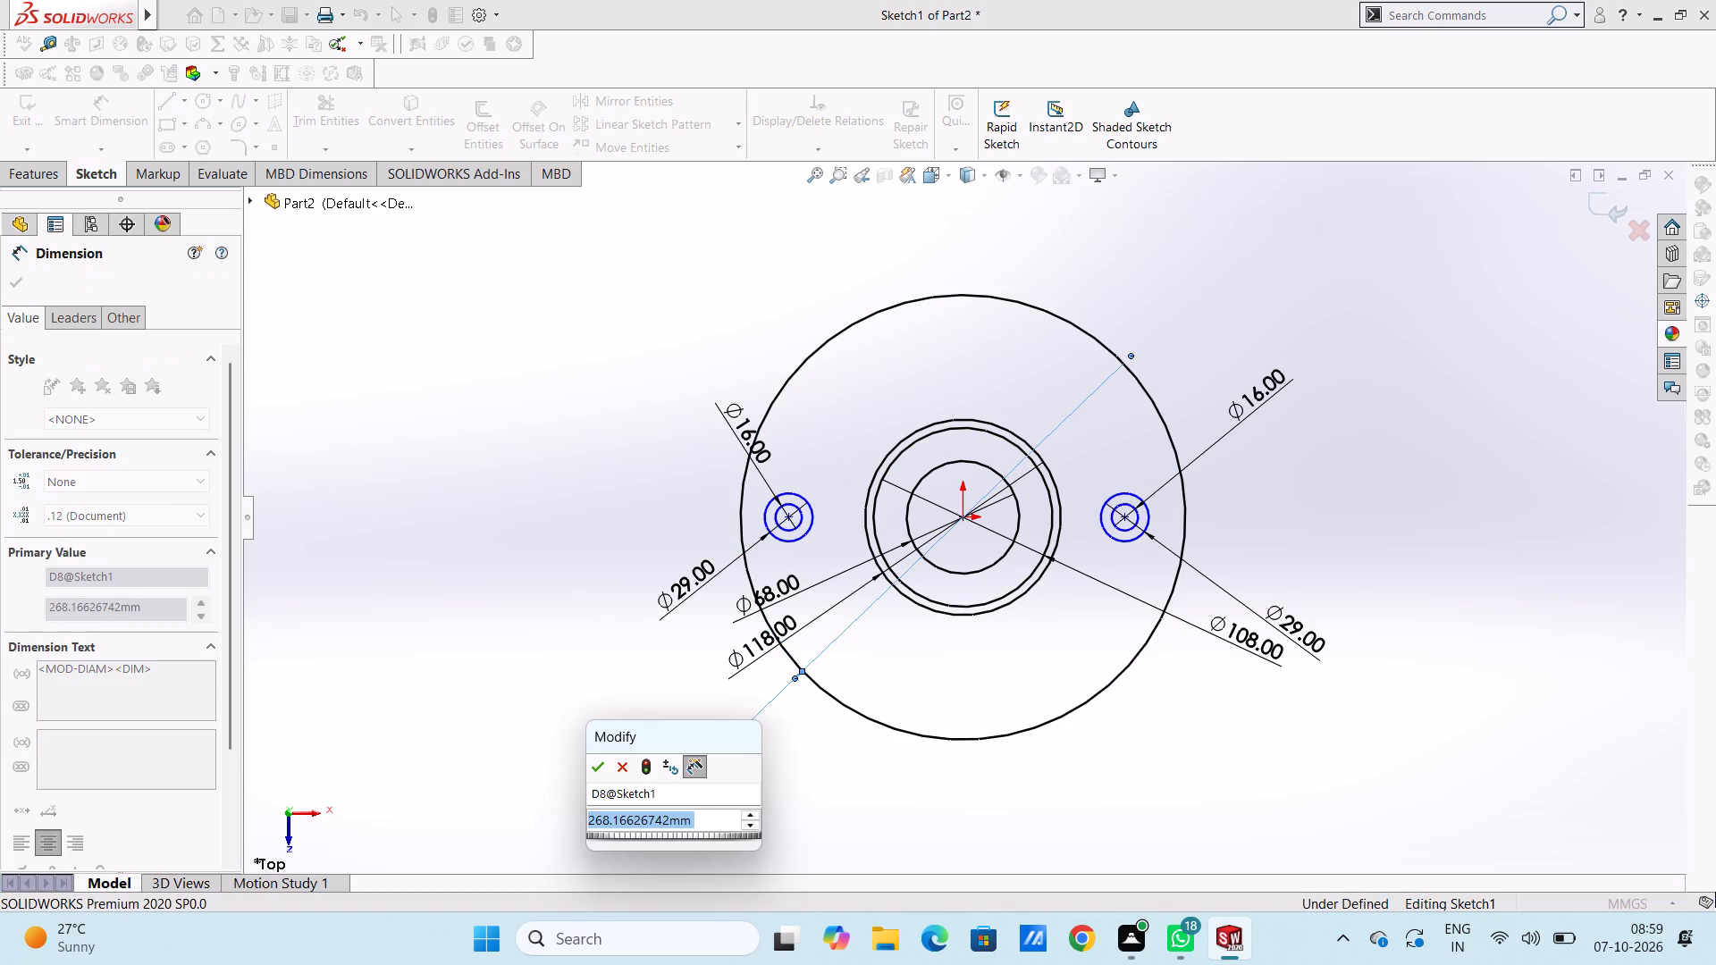
text(125)
key(Return)
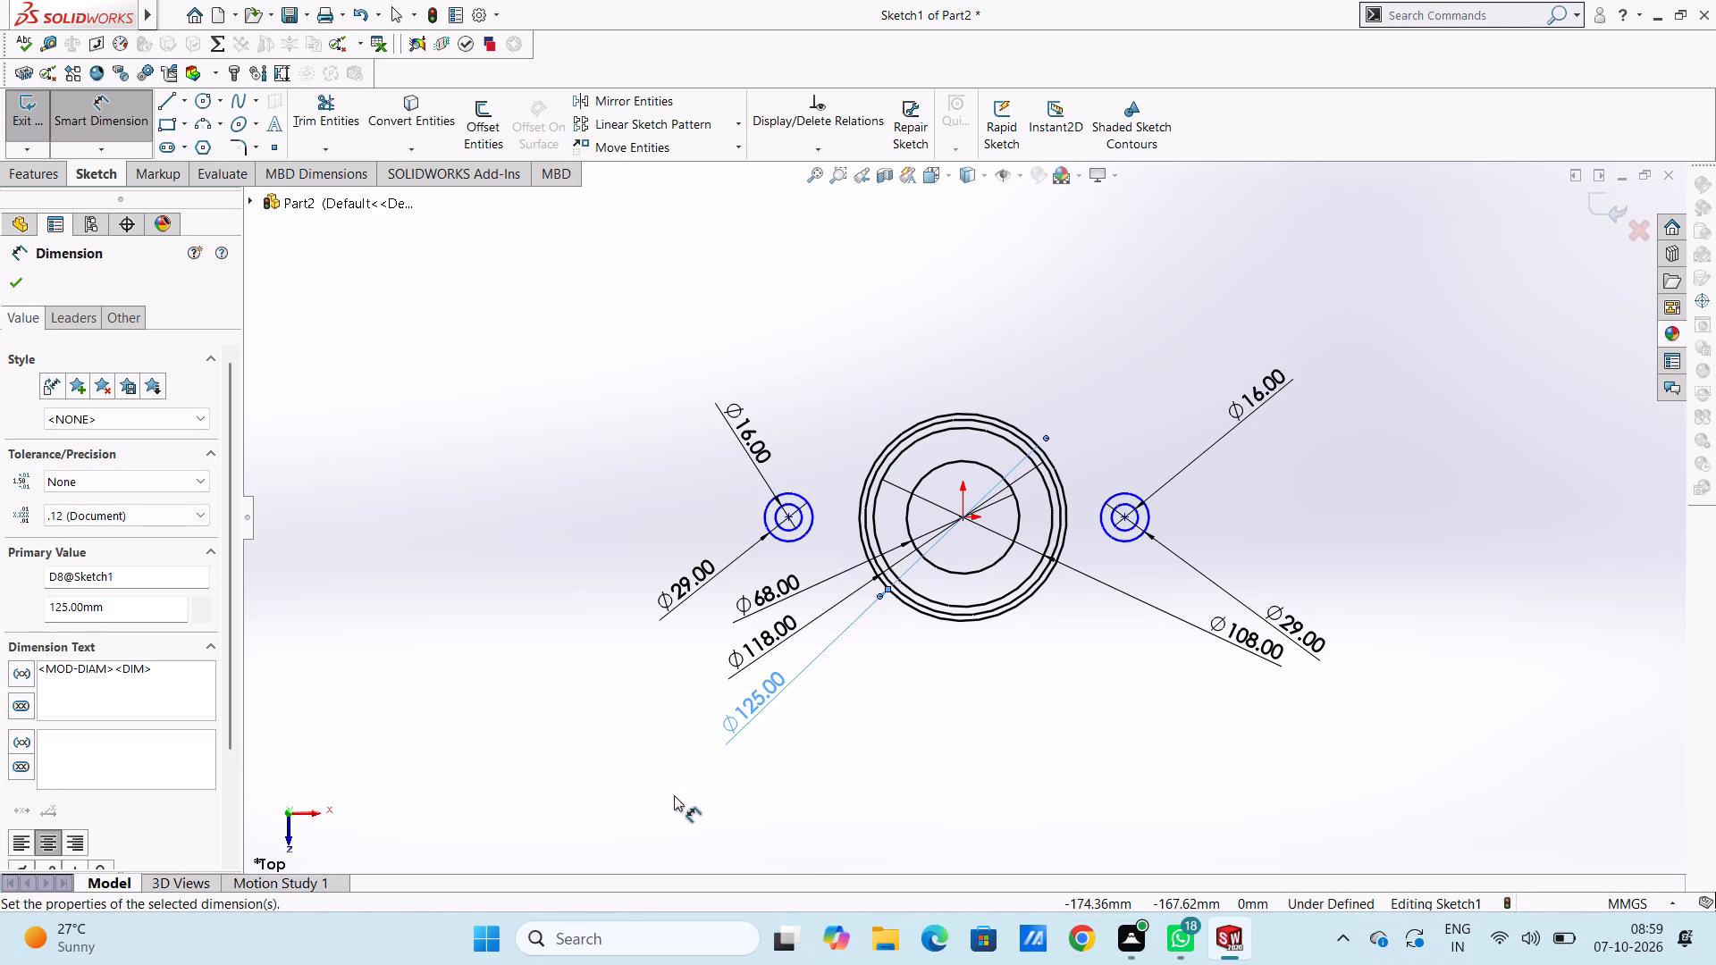
click(594, 702)
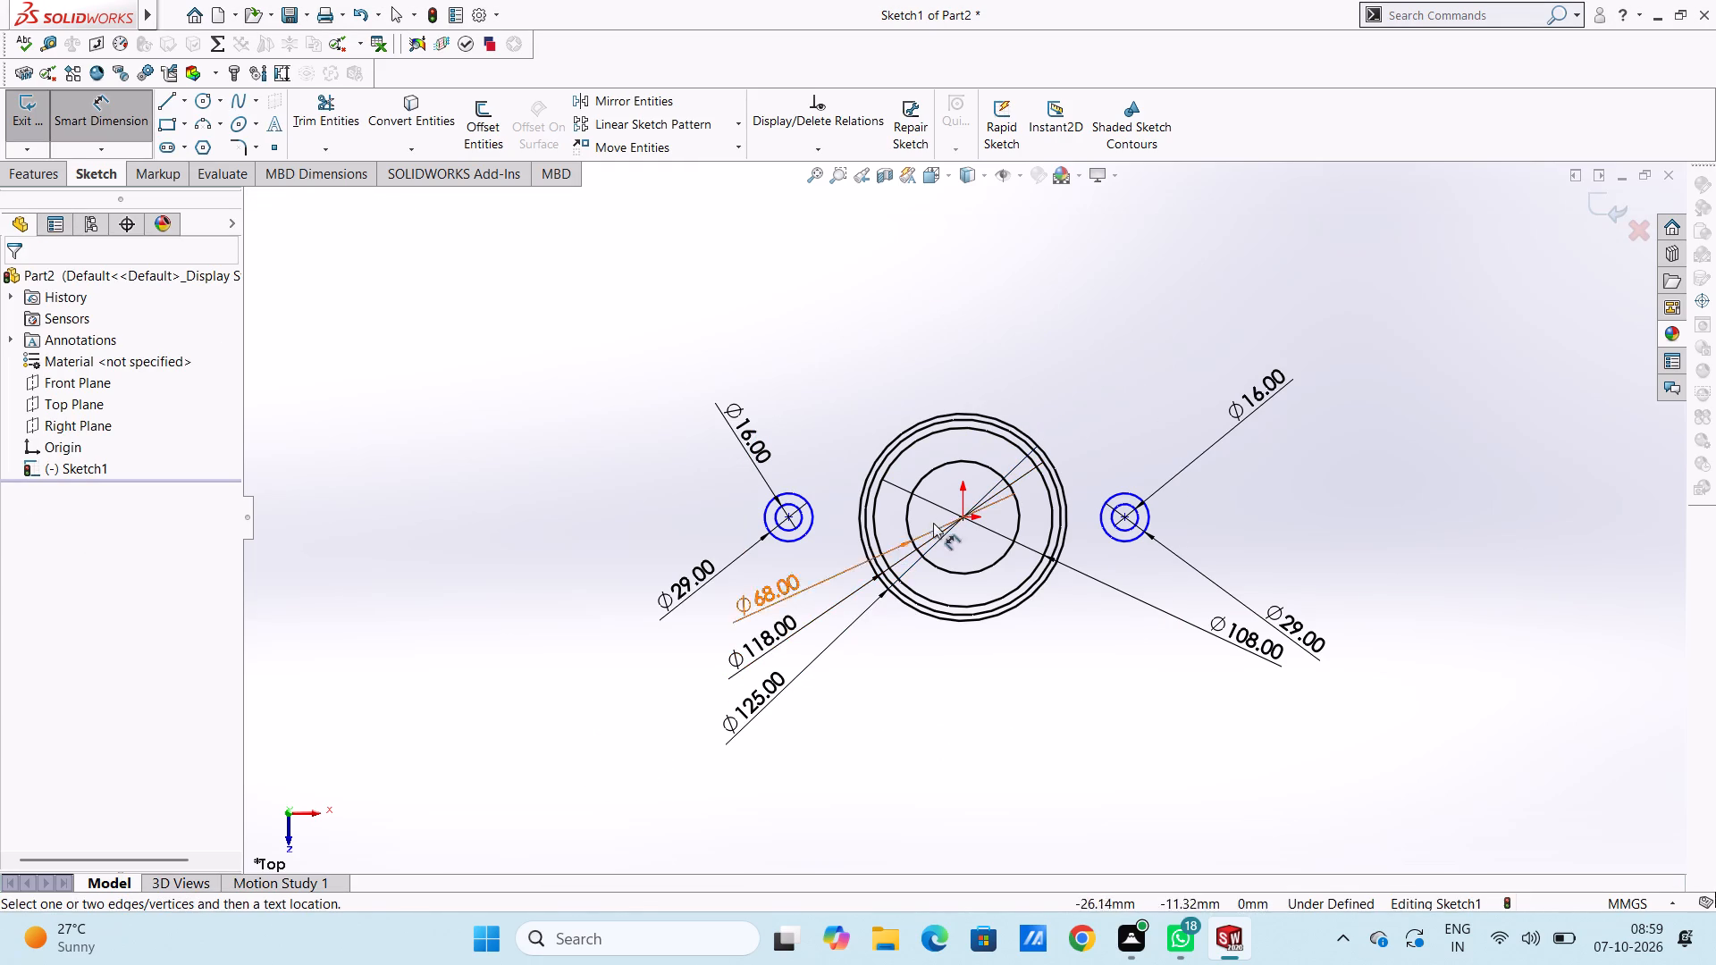
Set the outermost circle's diameter dimension to 139 mm.
scroll(942, 512, down, 3)
scroll(1060, 391, down, 2)
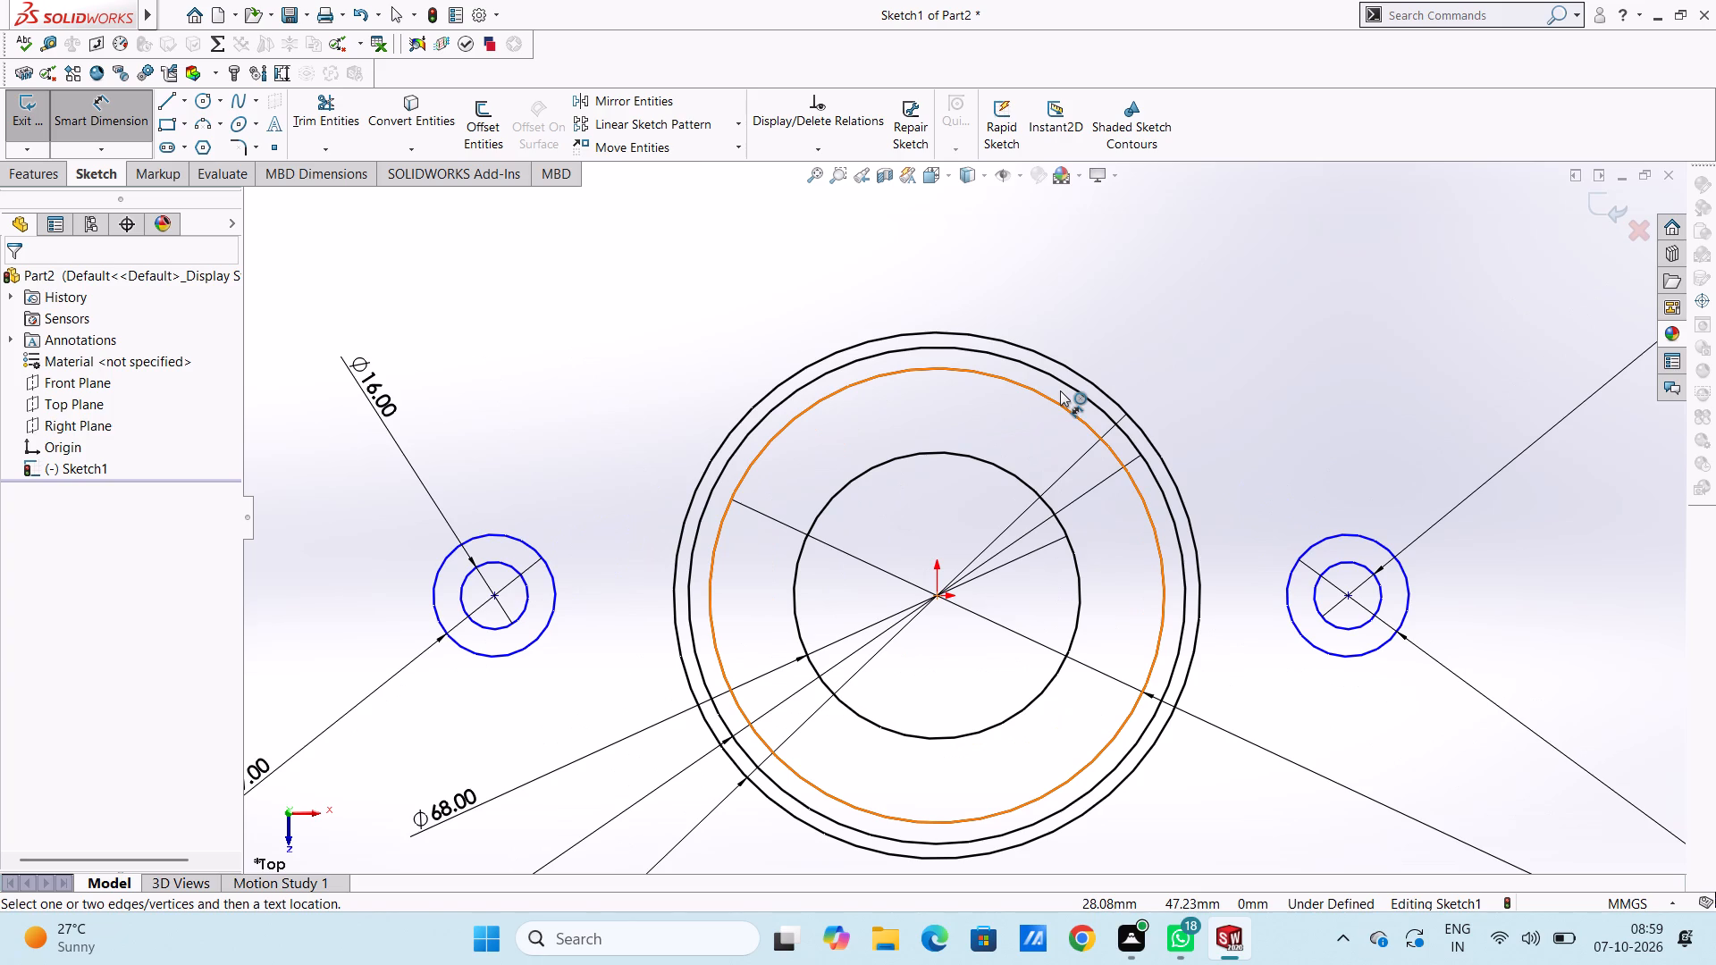
scroll(1060, 390, up, 4)
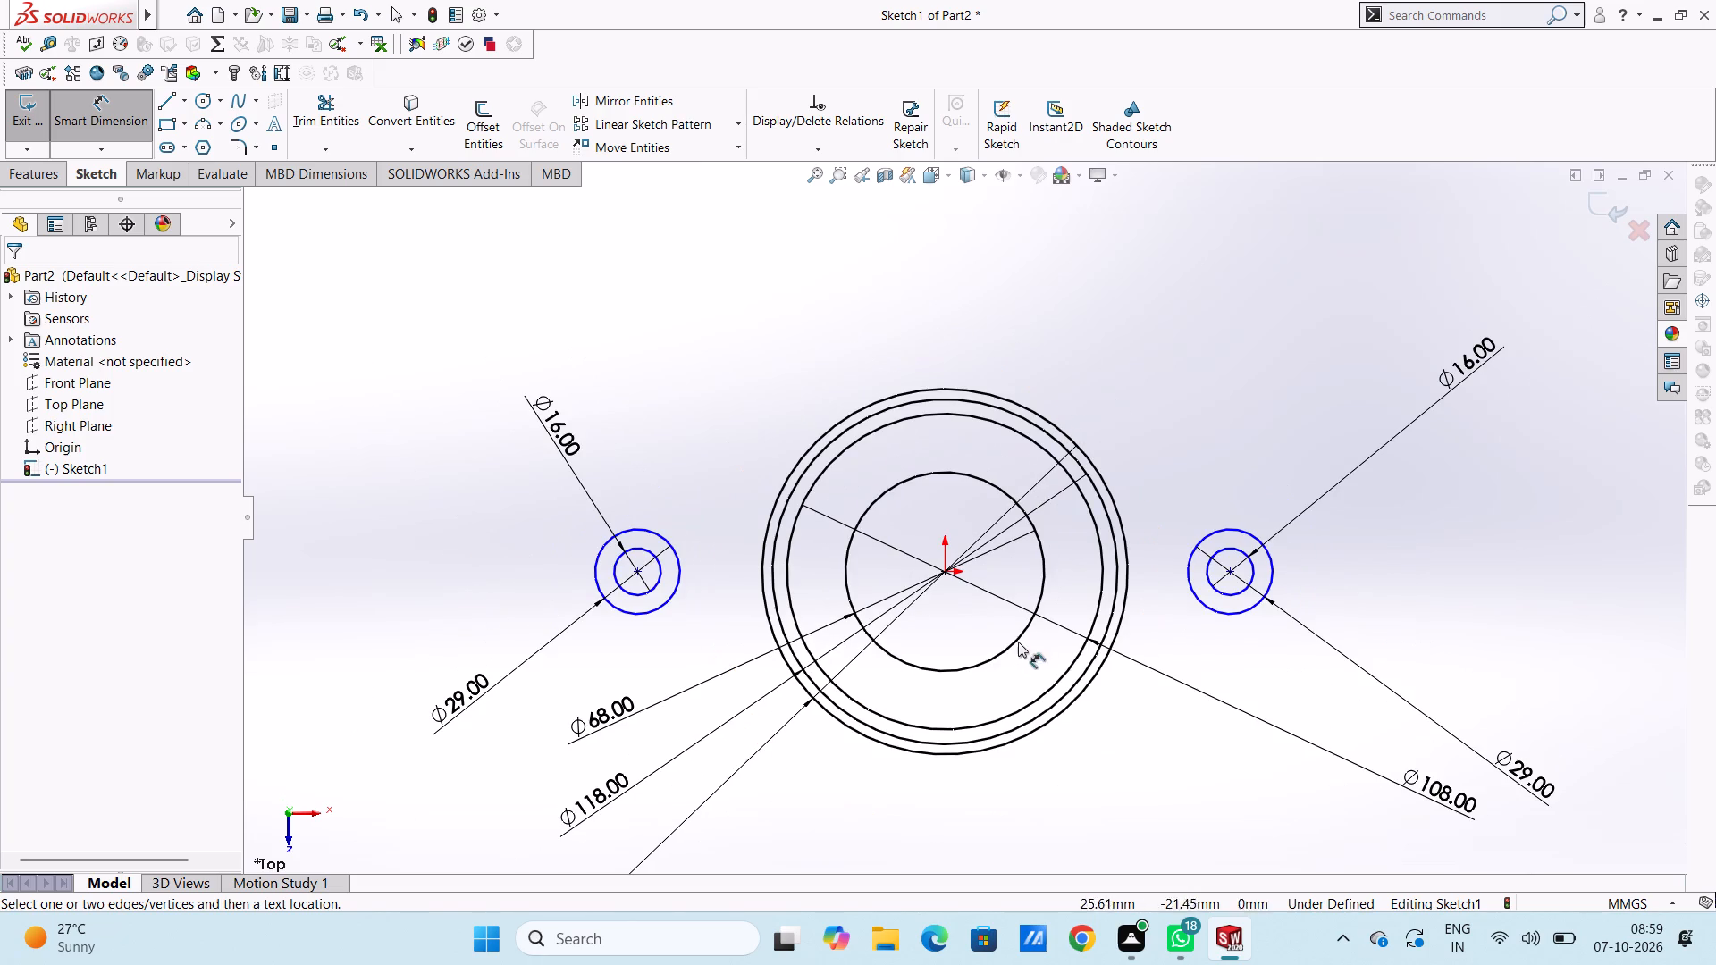
scroll(983, 669, up, 3)
double_click(744, 738)
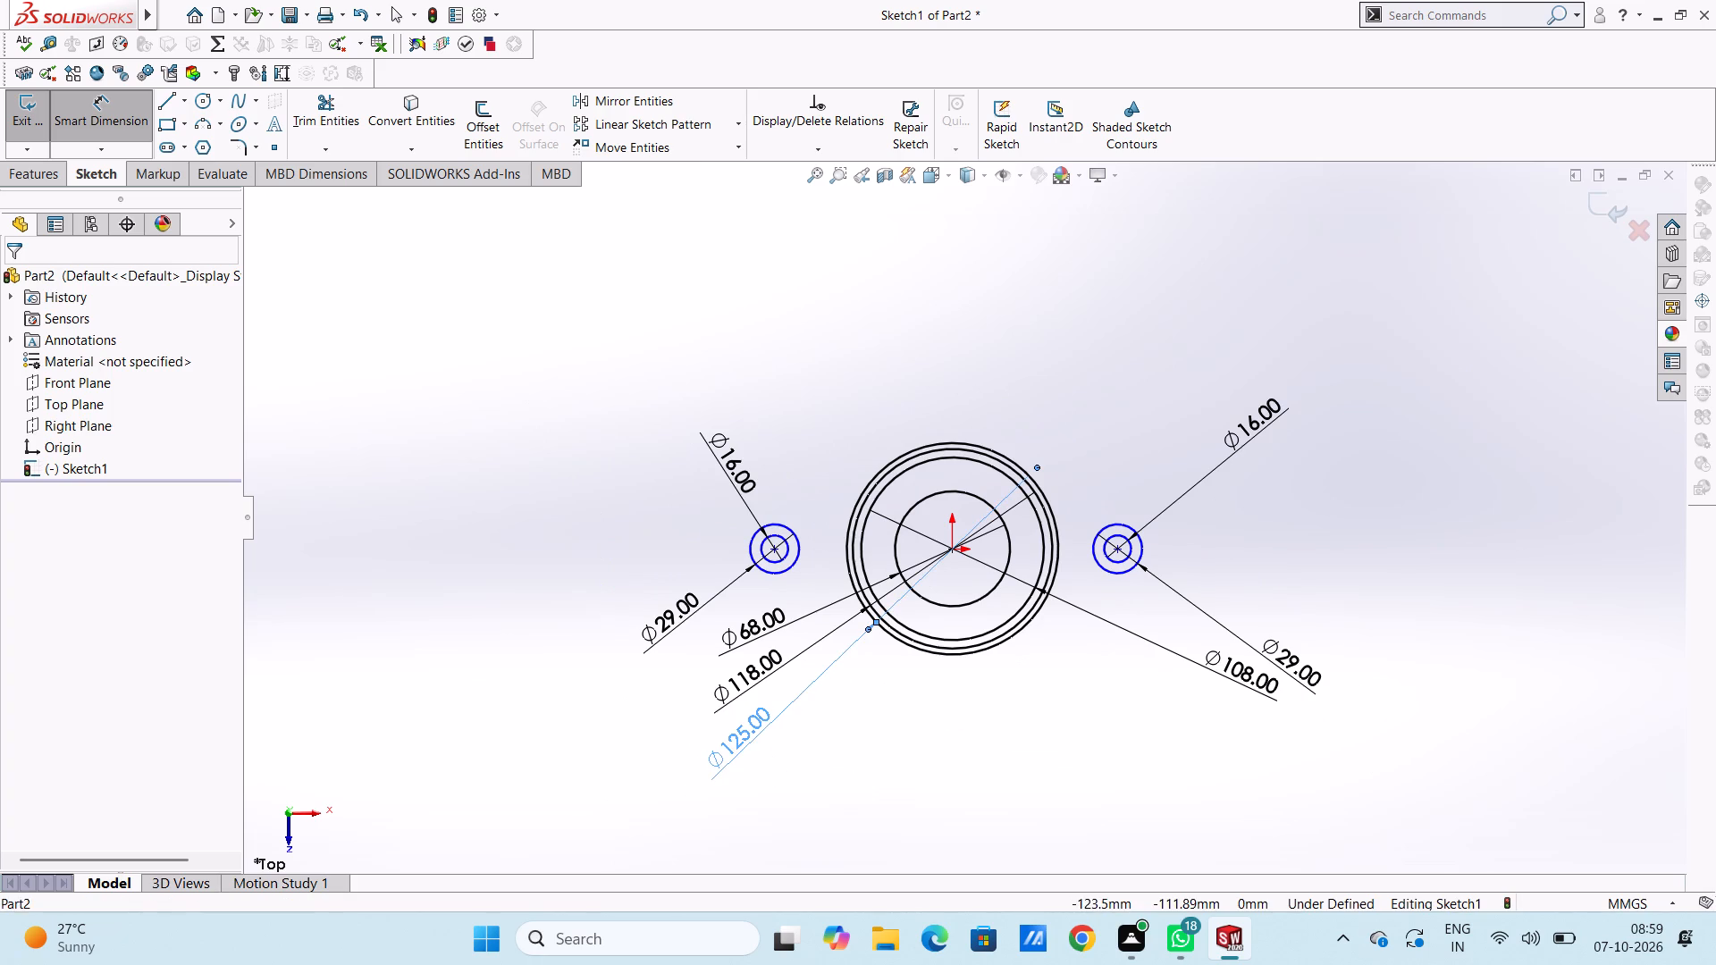
text(139)
key(Return)
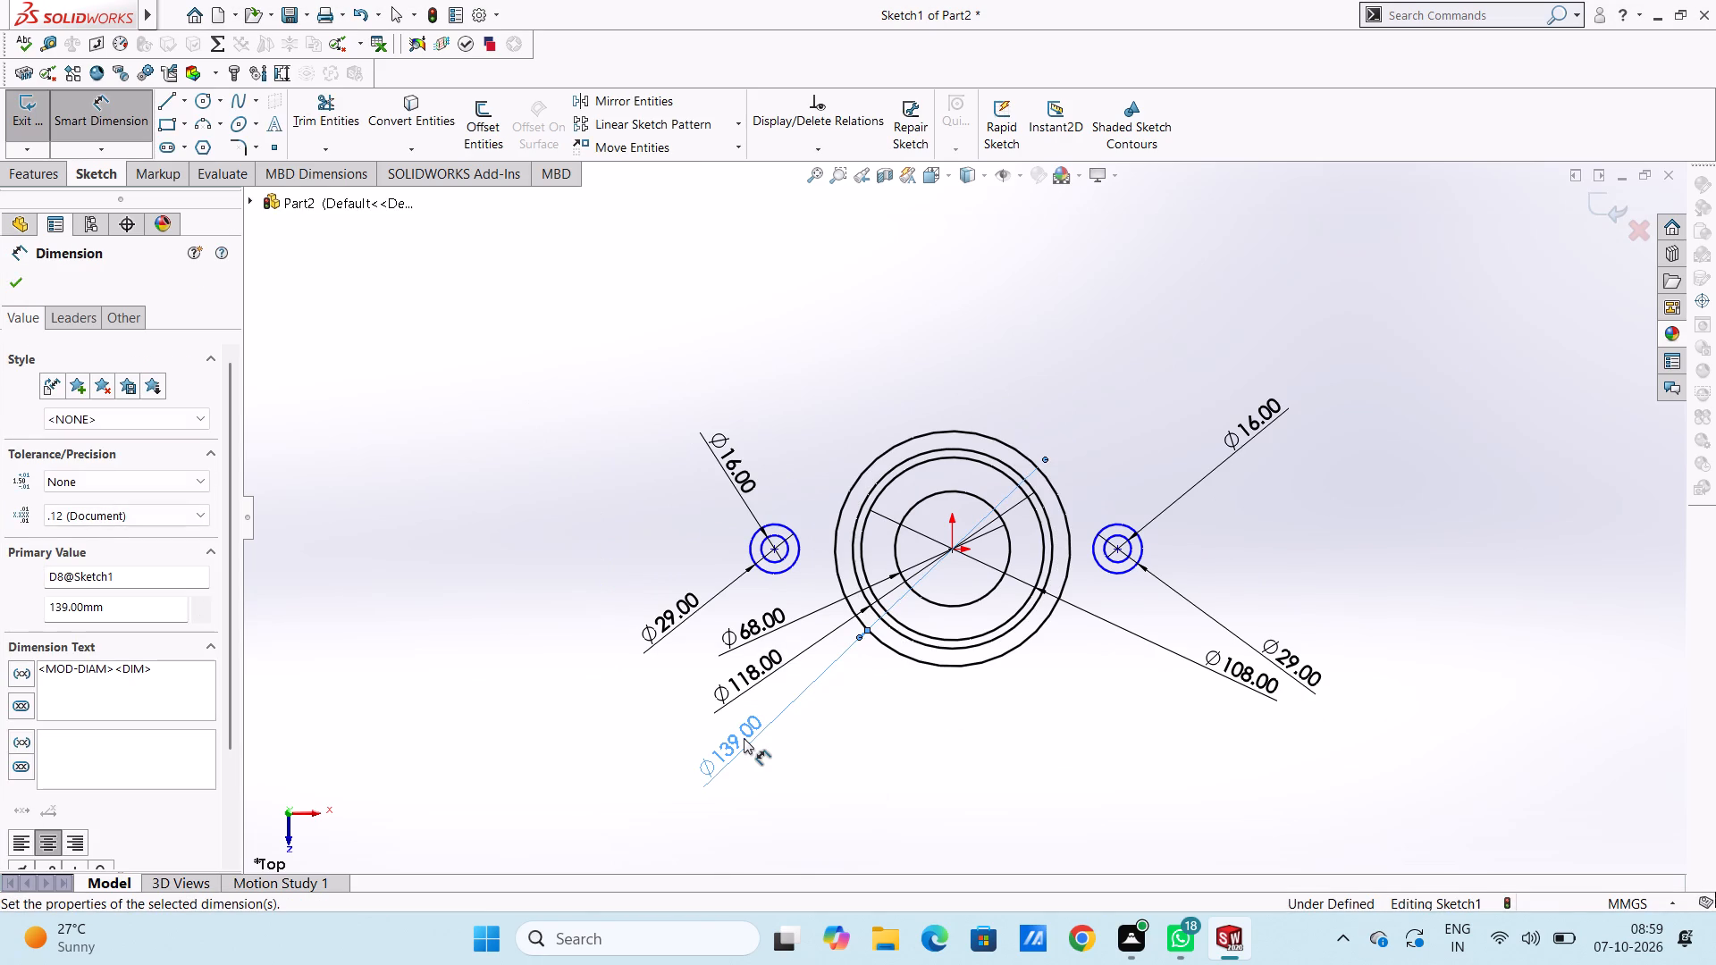
click(818, 439)
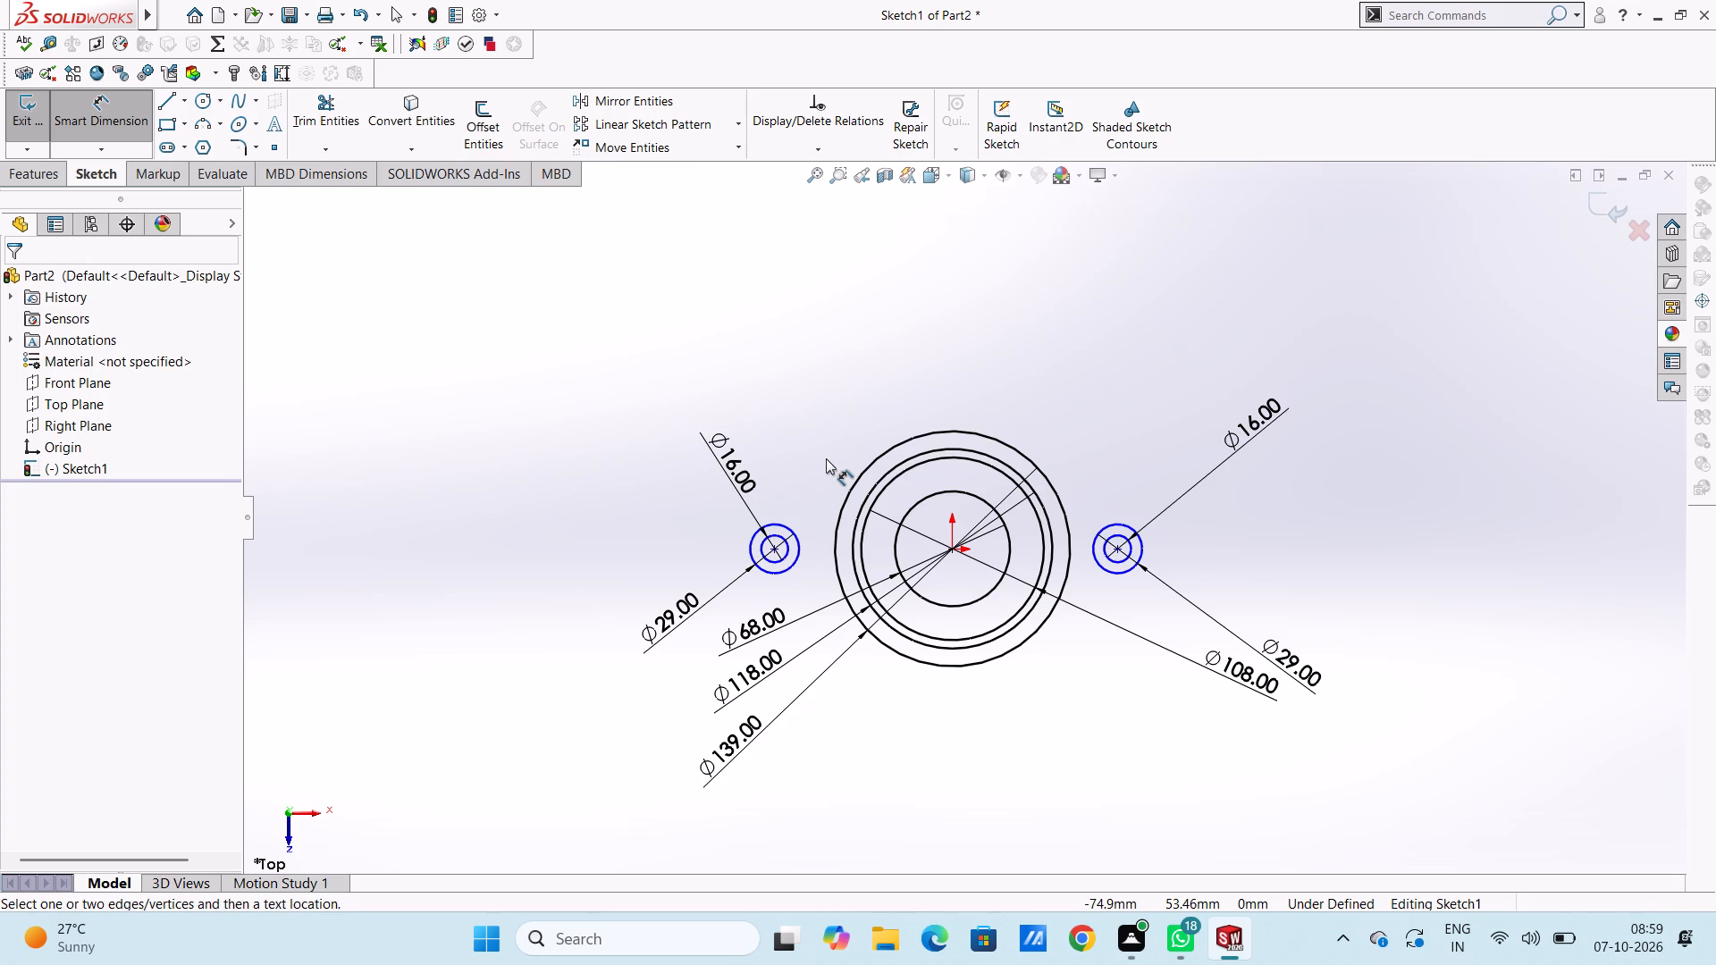
scroll(953, 547, down, 5)
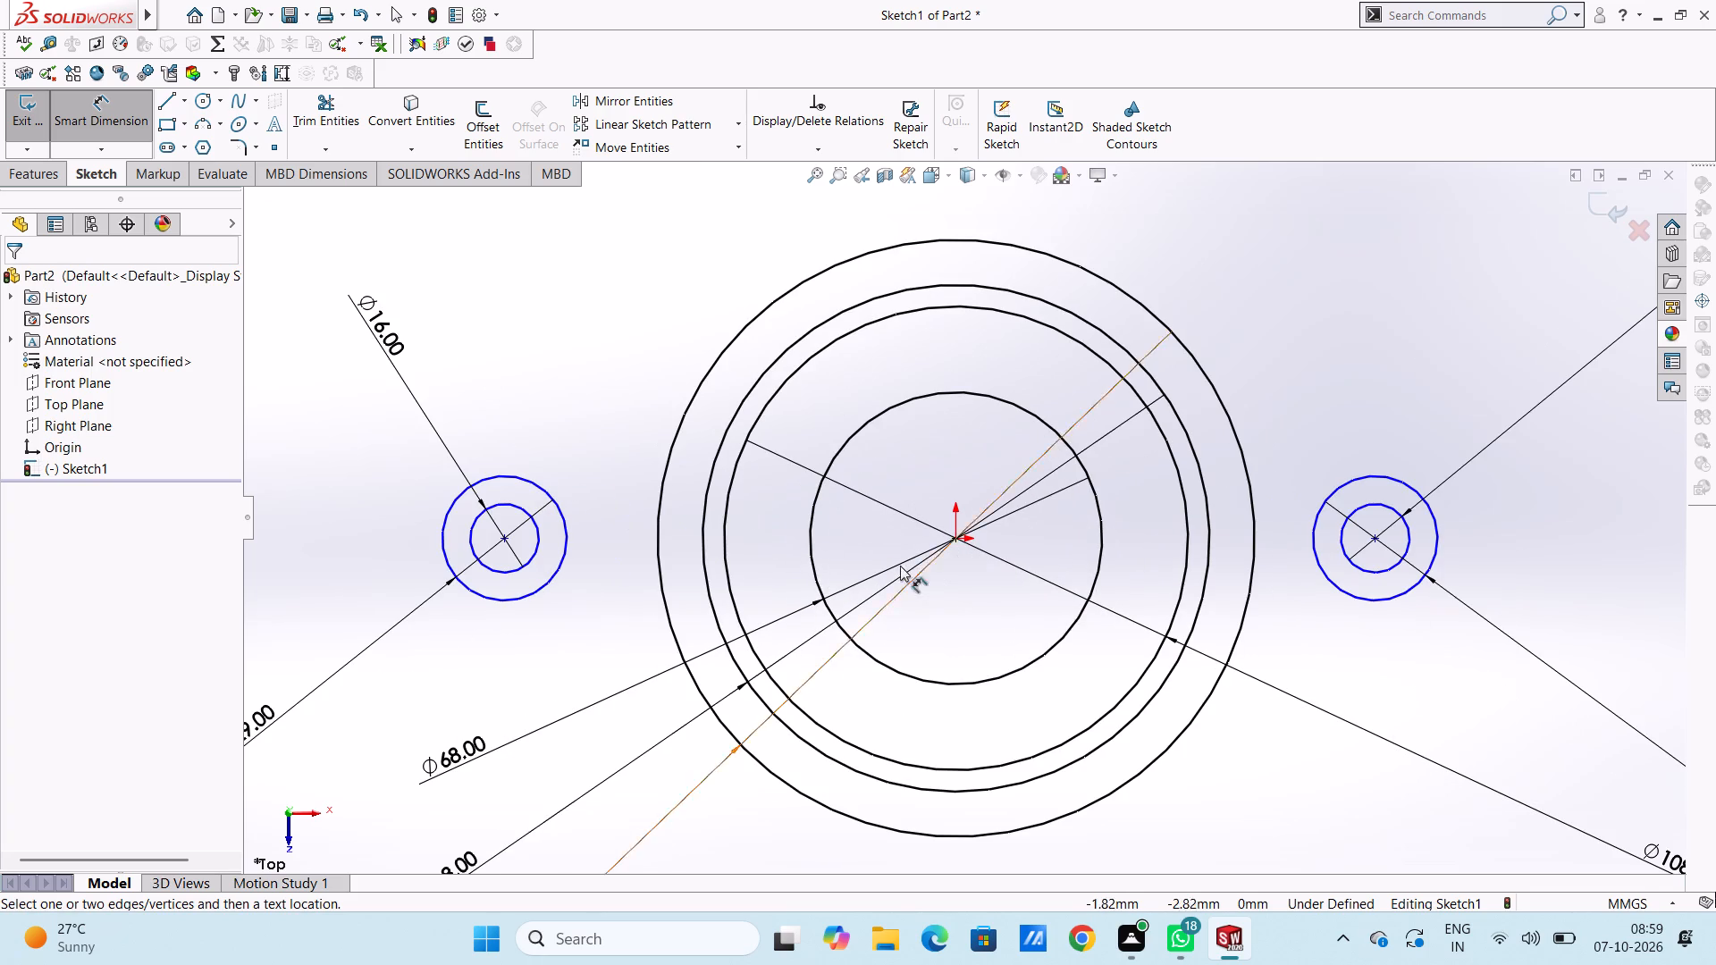
Dimension the horizontal distance from the left circle pair's centre to the origin as 69.5 mm, placed below the circles.
click(502, 539)
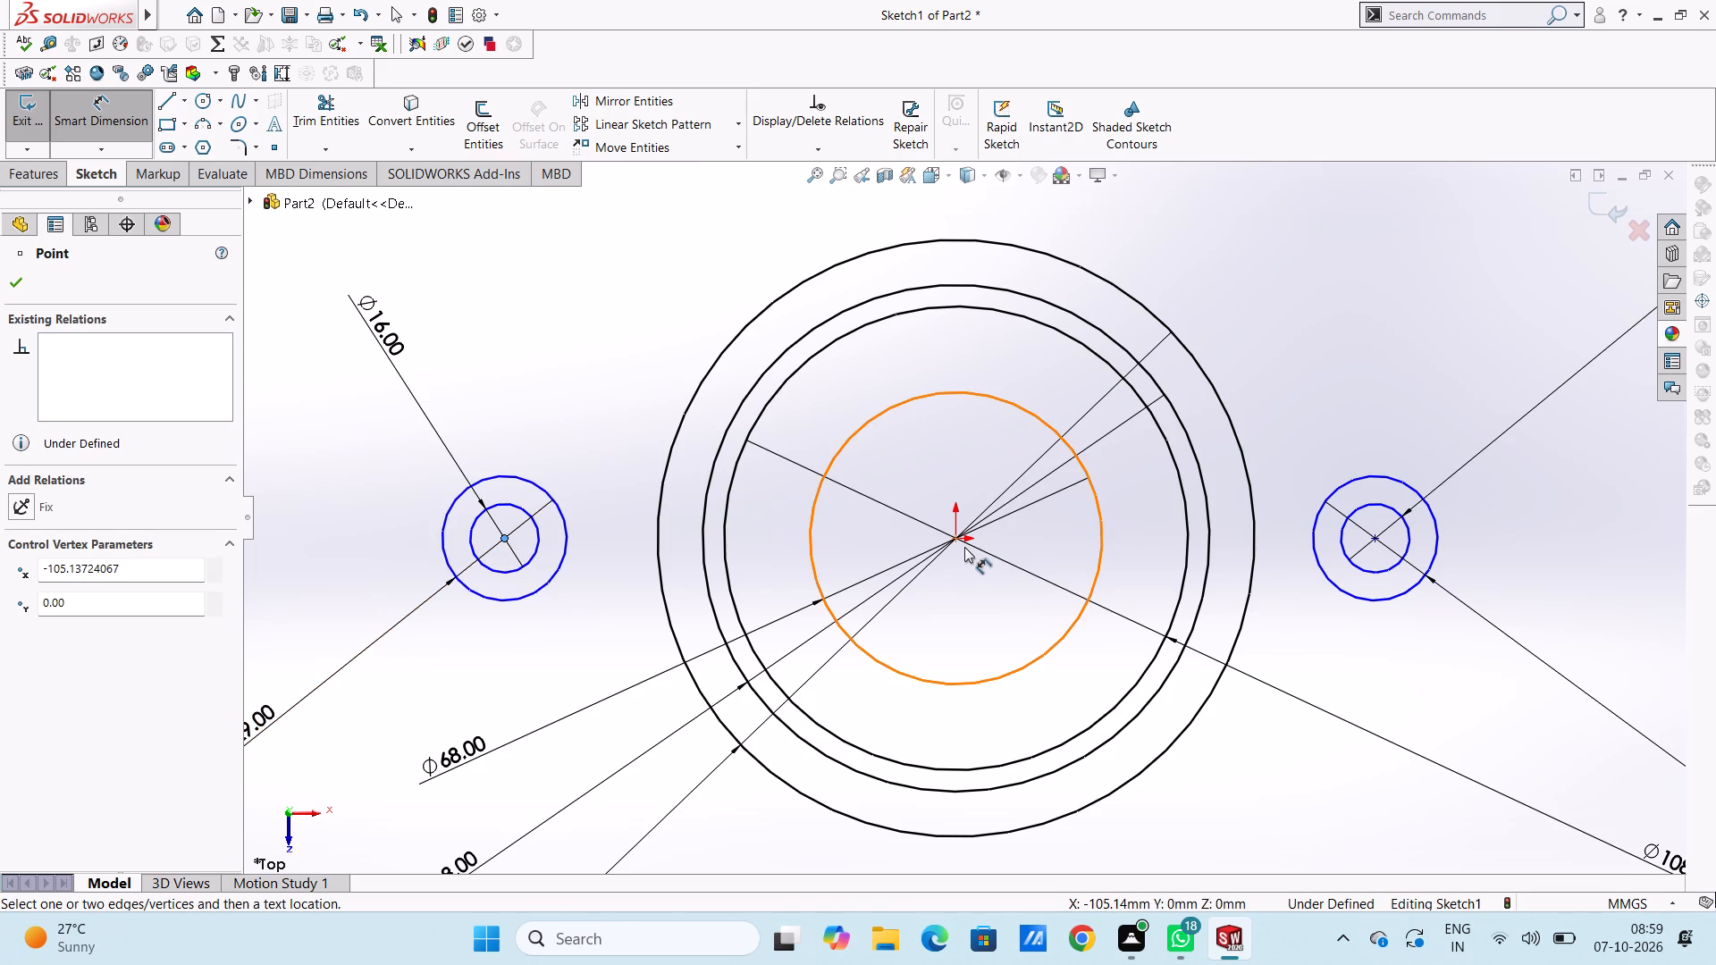
click(955, 540)
scroll(944, 605, up, 5)
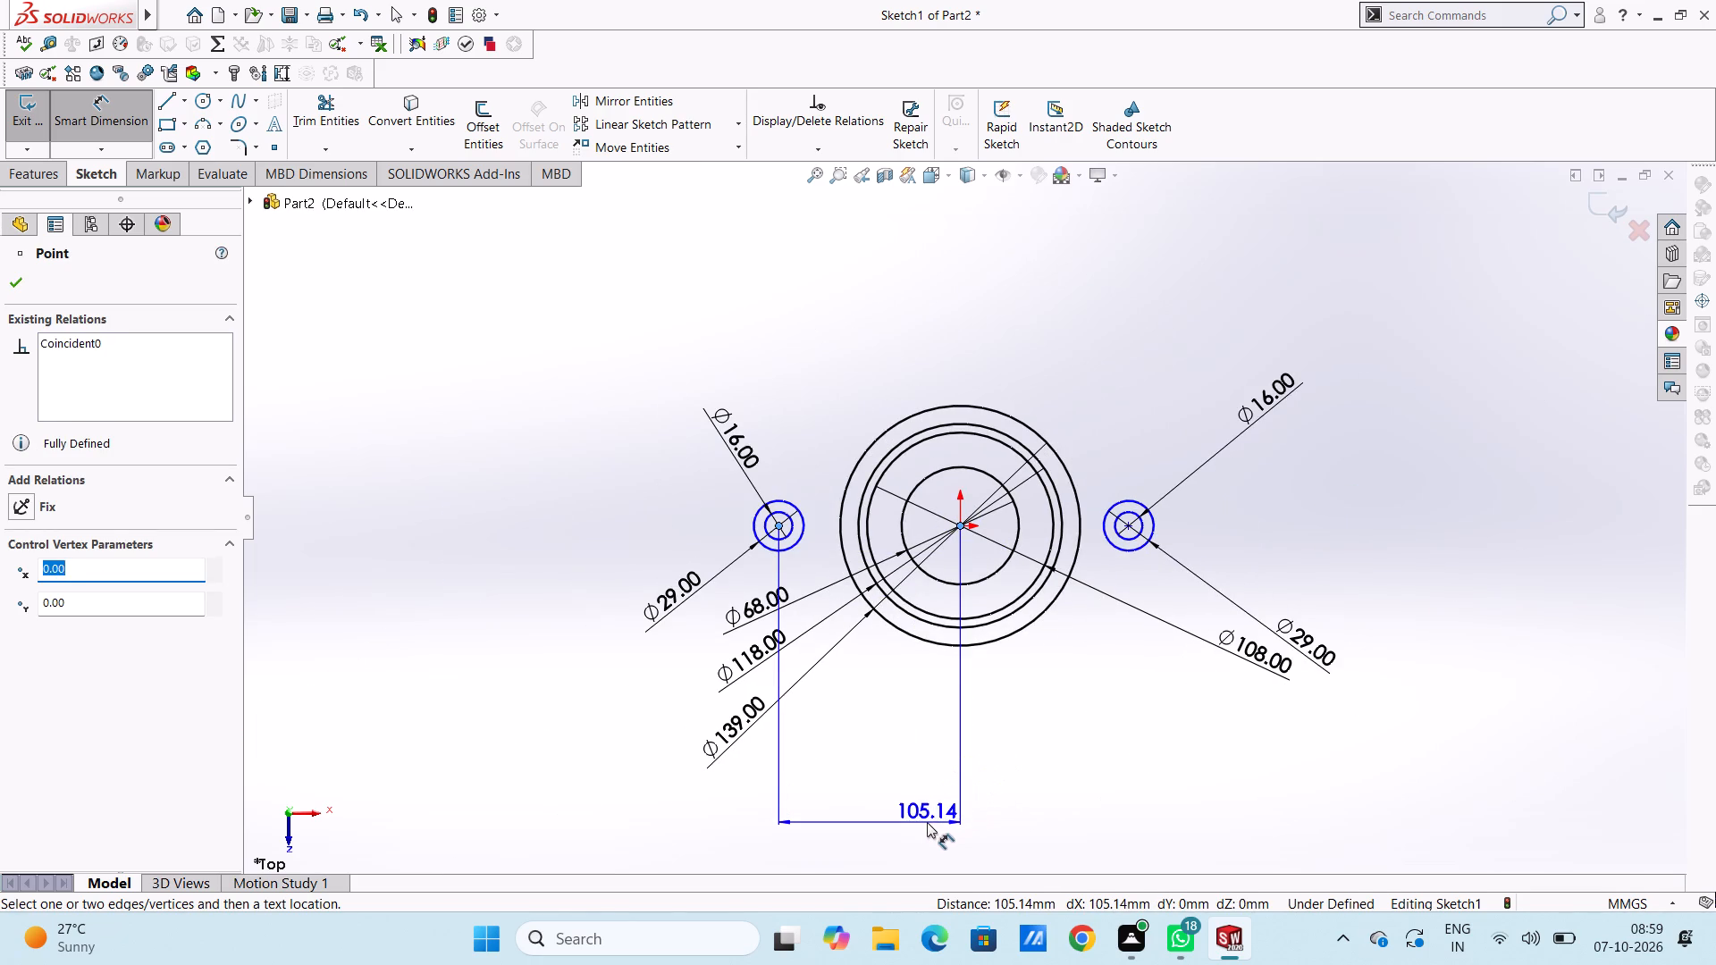
click(927, 822)
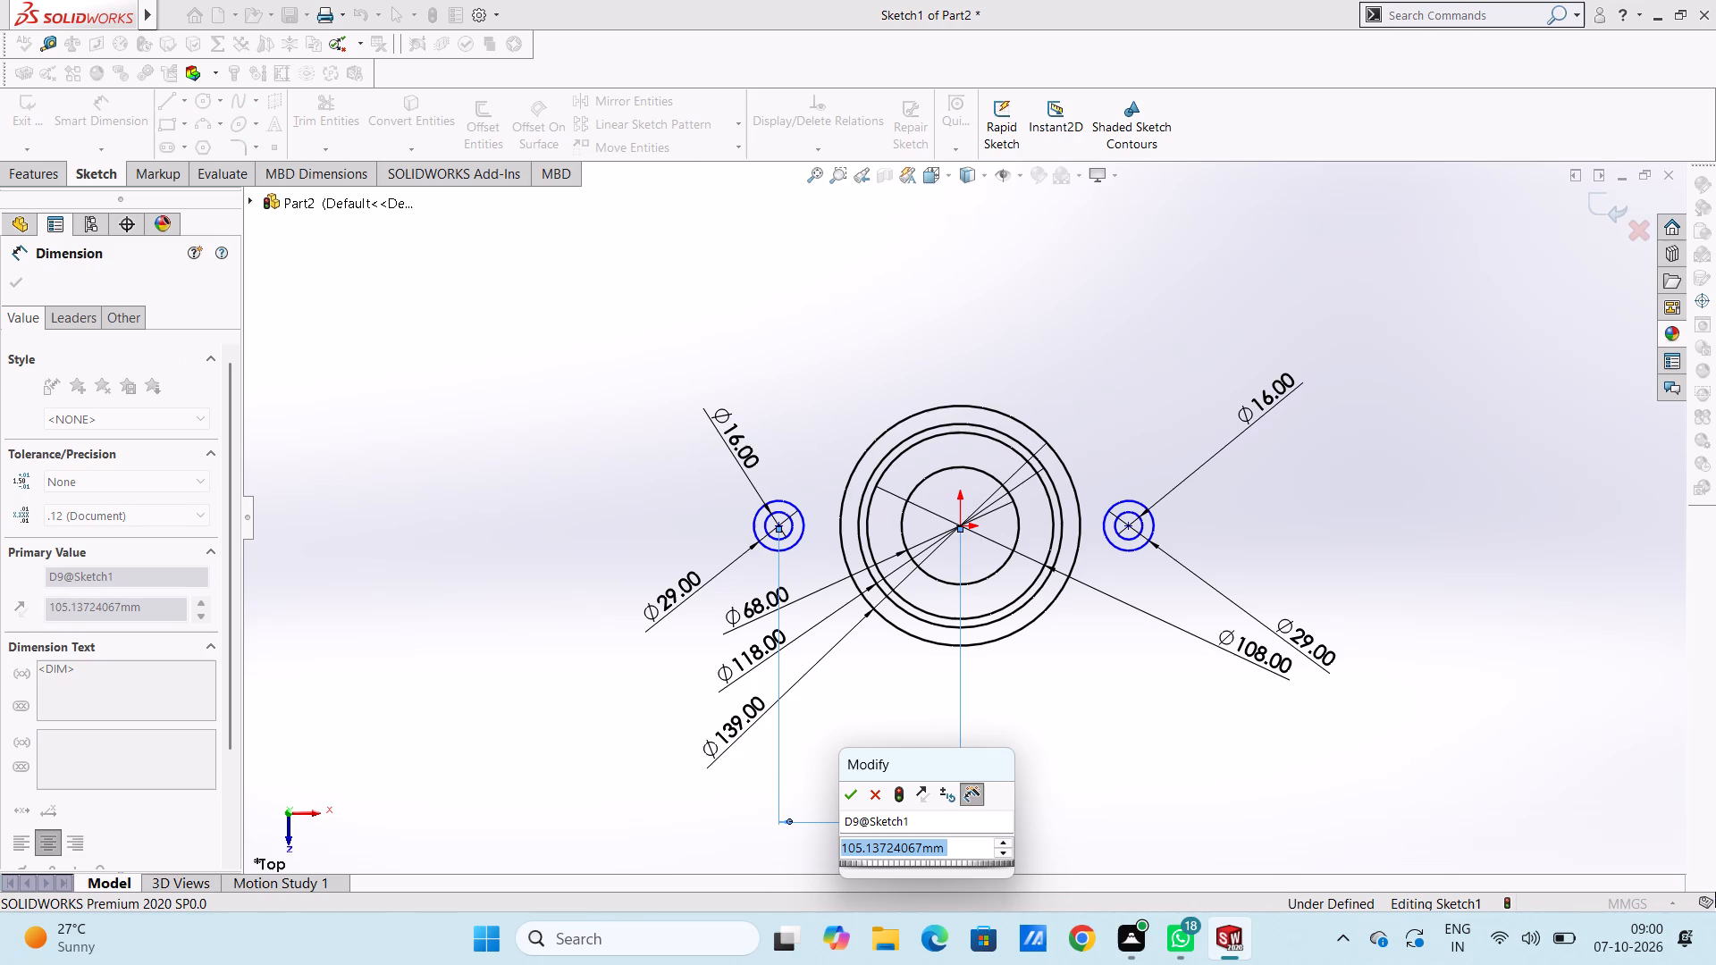
text(69)
text(.5)
key(Return)
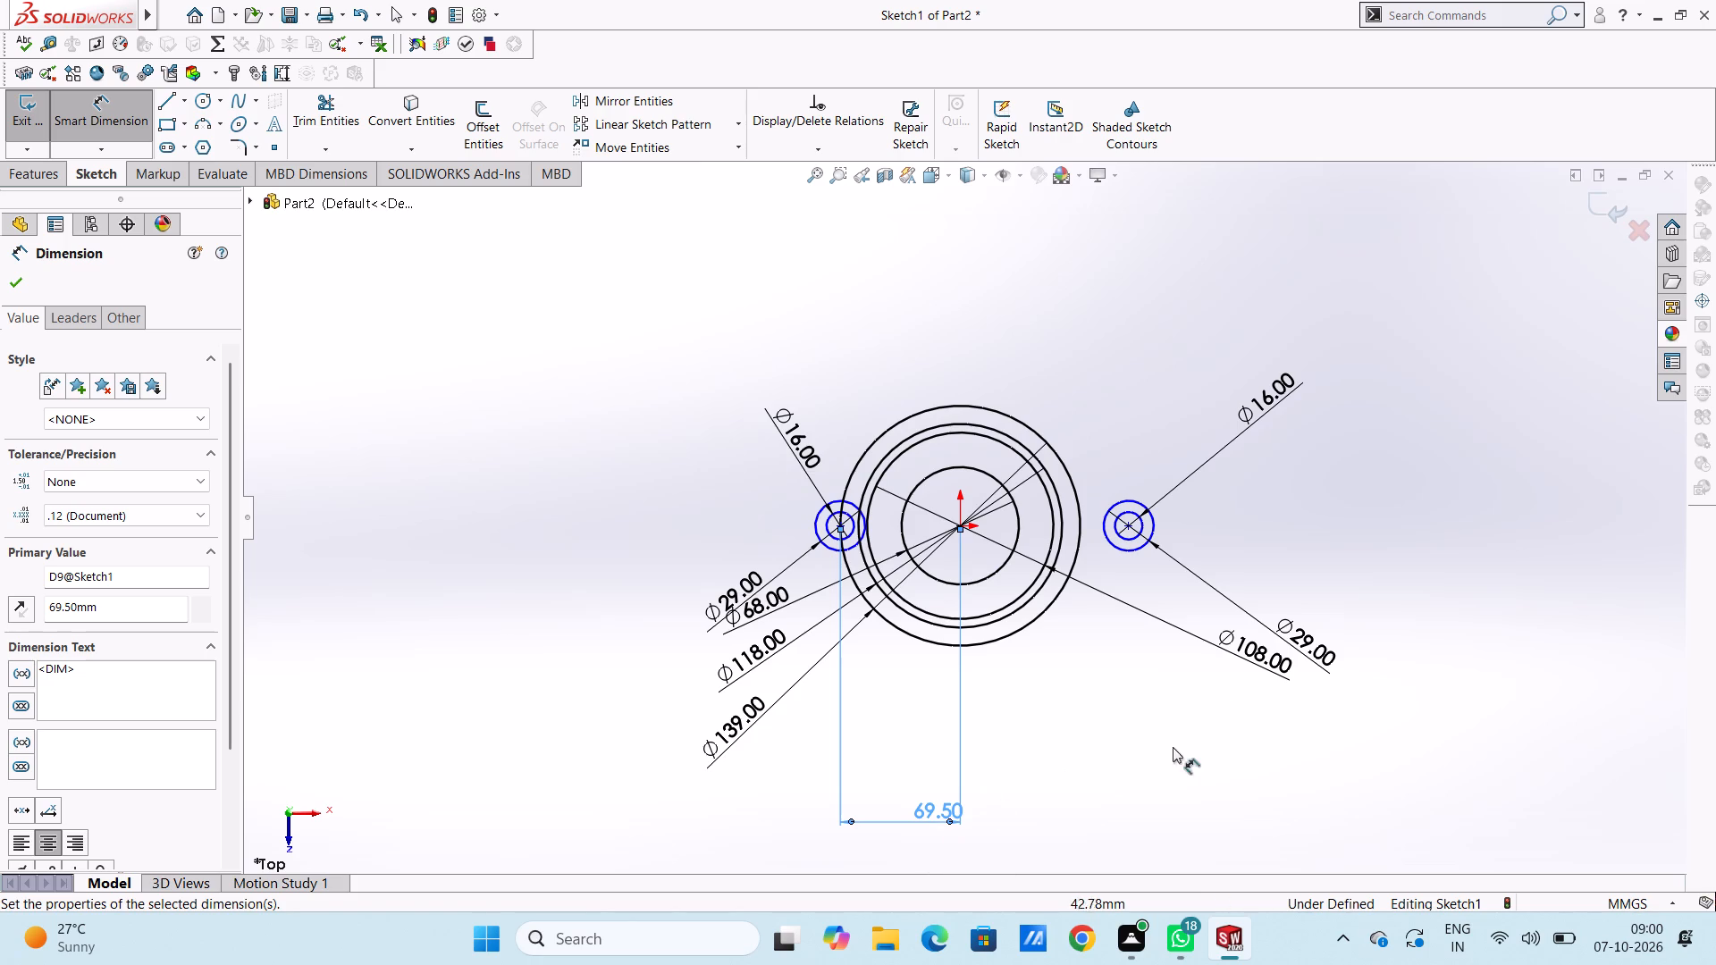
click(820, 366)
Dimension the horizontal distance from the origin to the right circle pair's centre as 69.5 mm, in line with the left distance dimension.
scroll(970, 584, down, 2)
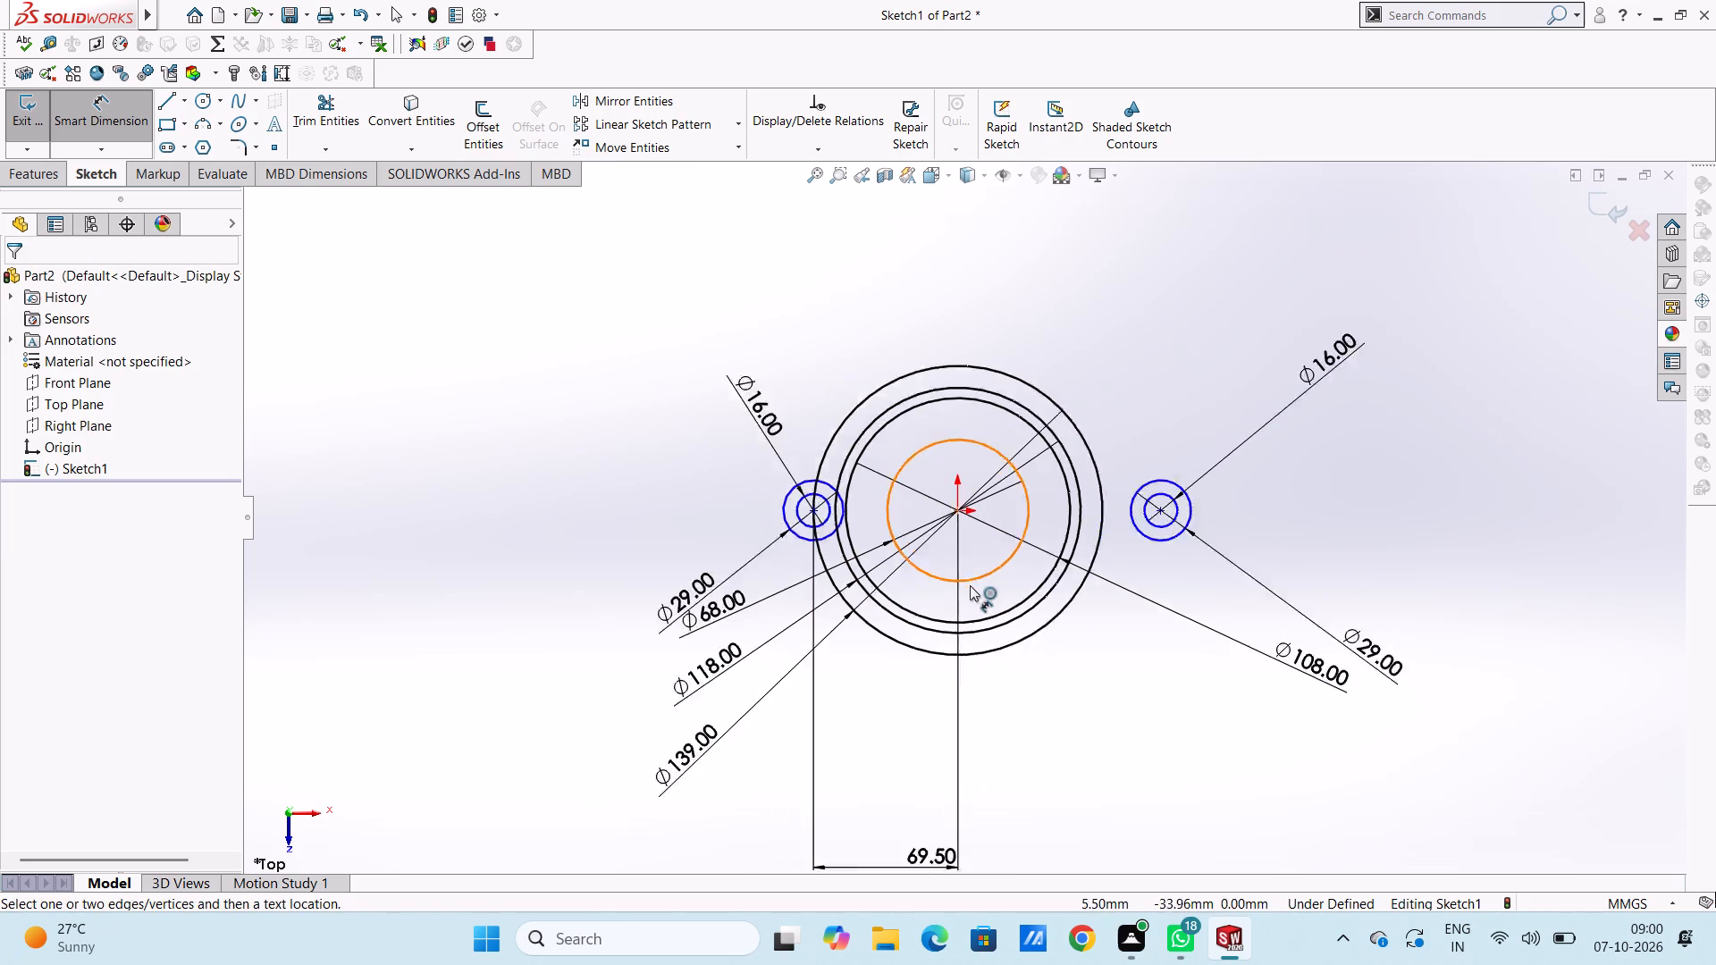
scroll(970, 585, down, 1)
scroll(1001, 483, down, 3)
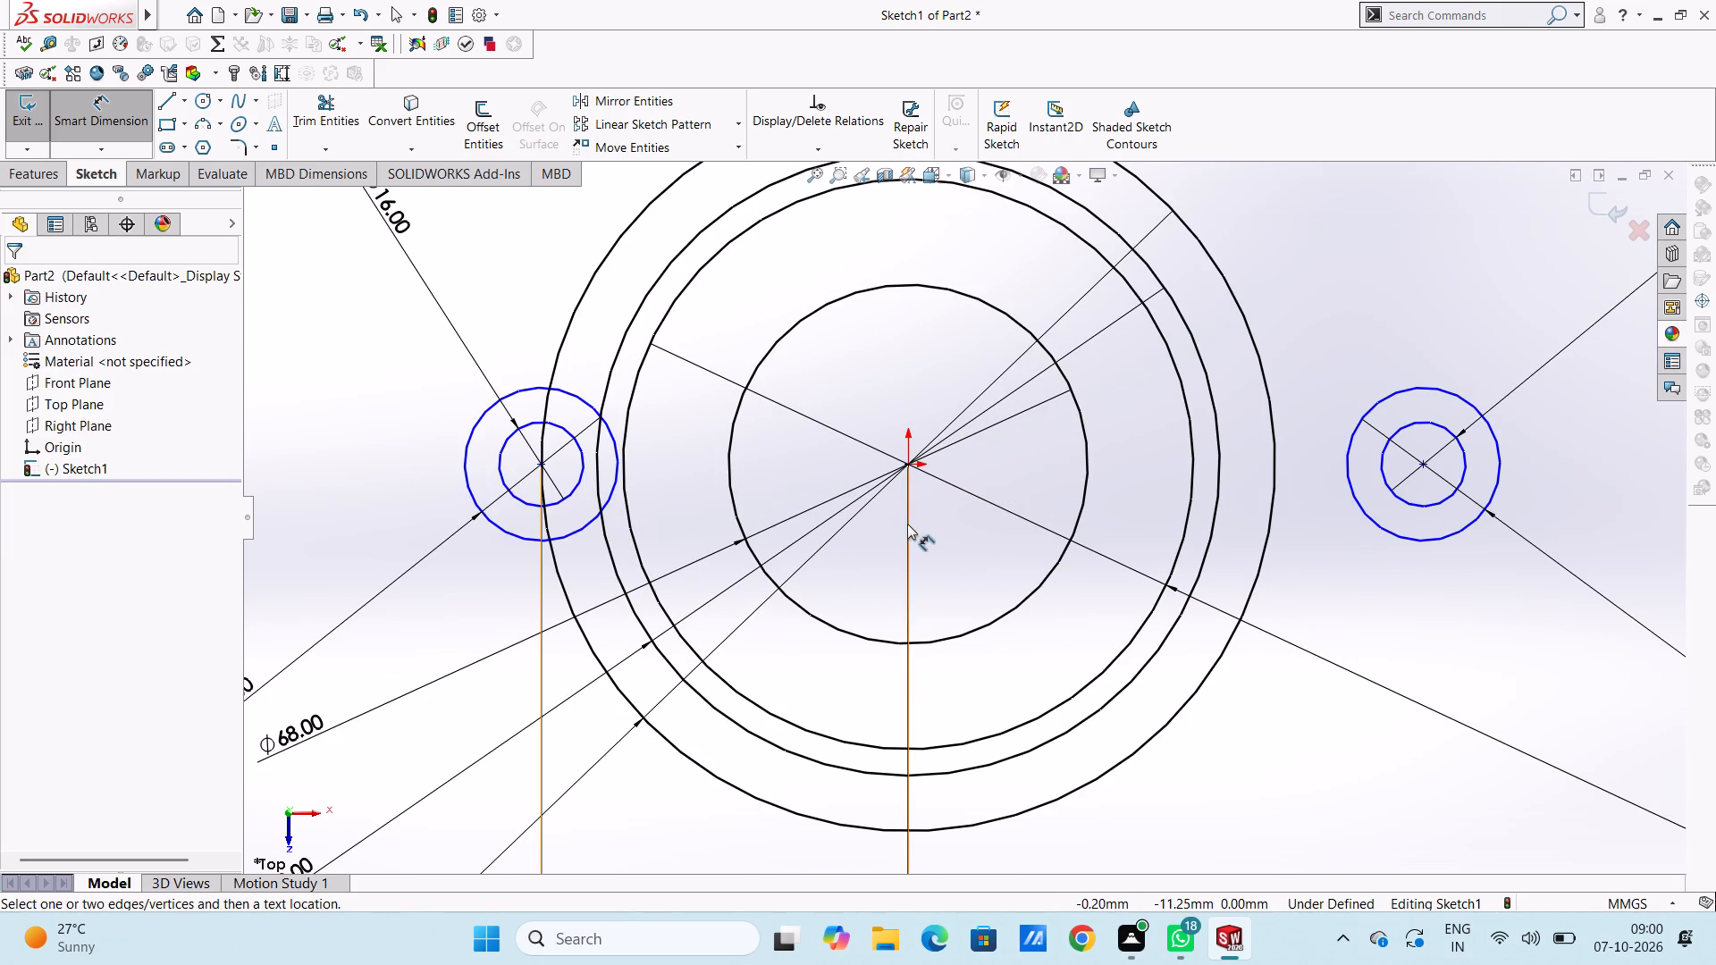
click(906, 467)
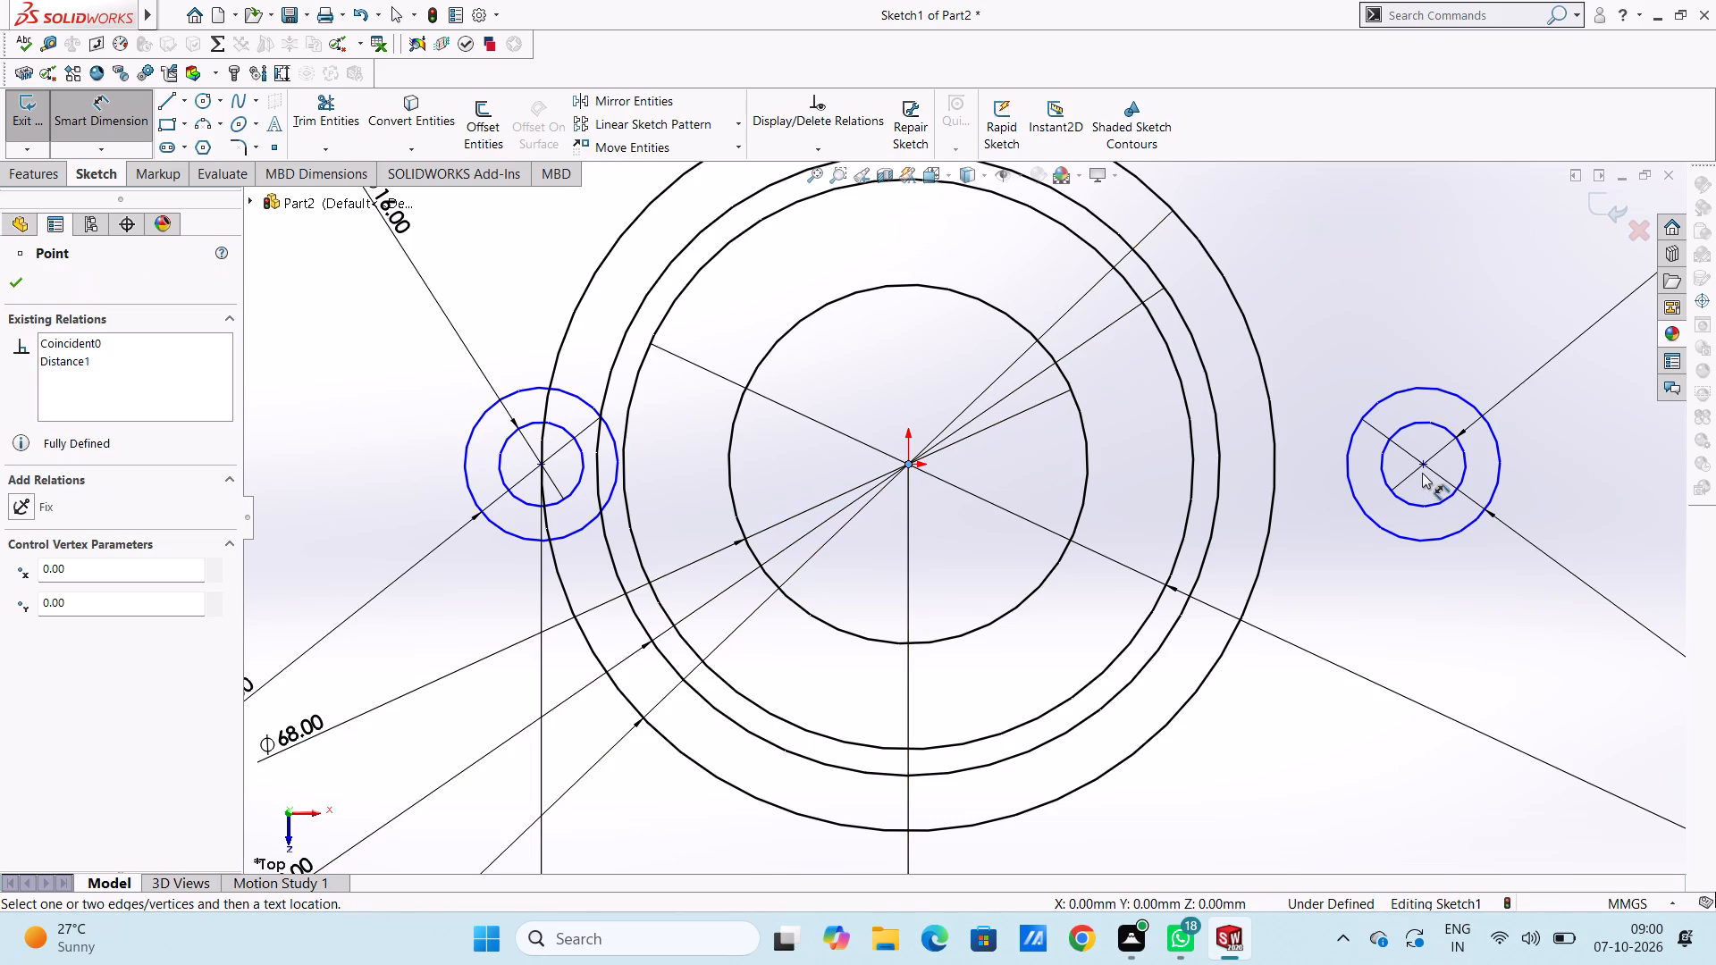
click(1422, 468)
scroll(1300, 654, up, 5)
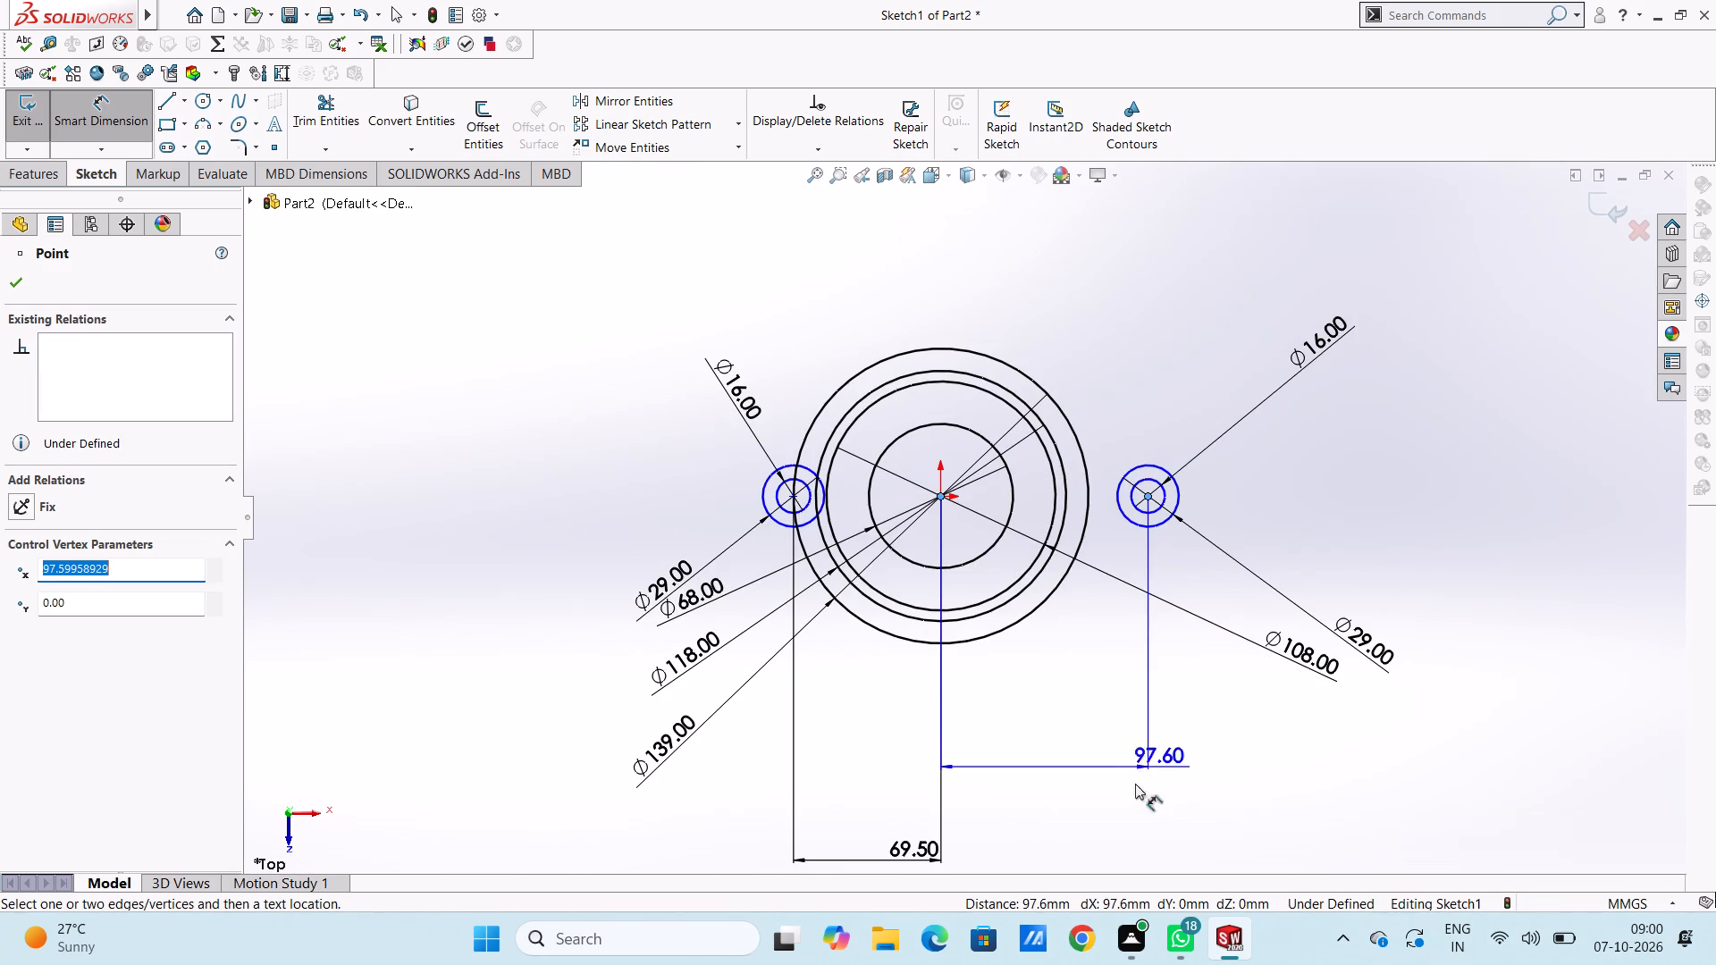
scroll(1076, 847, up, 2)
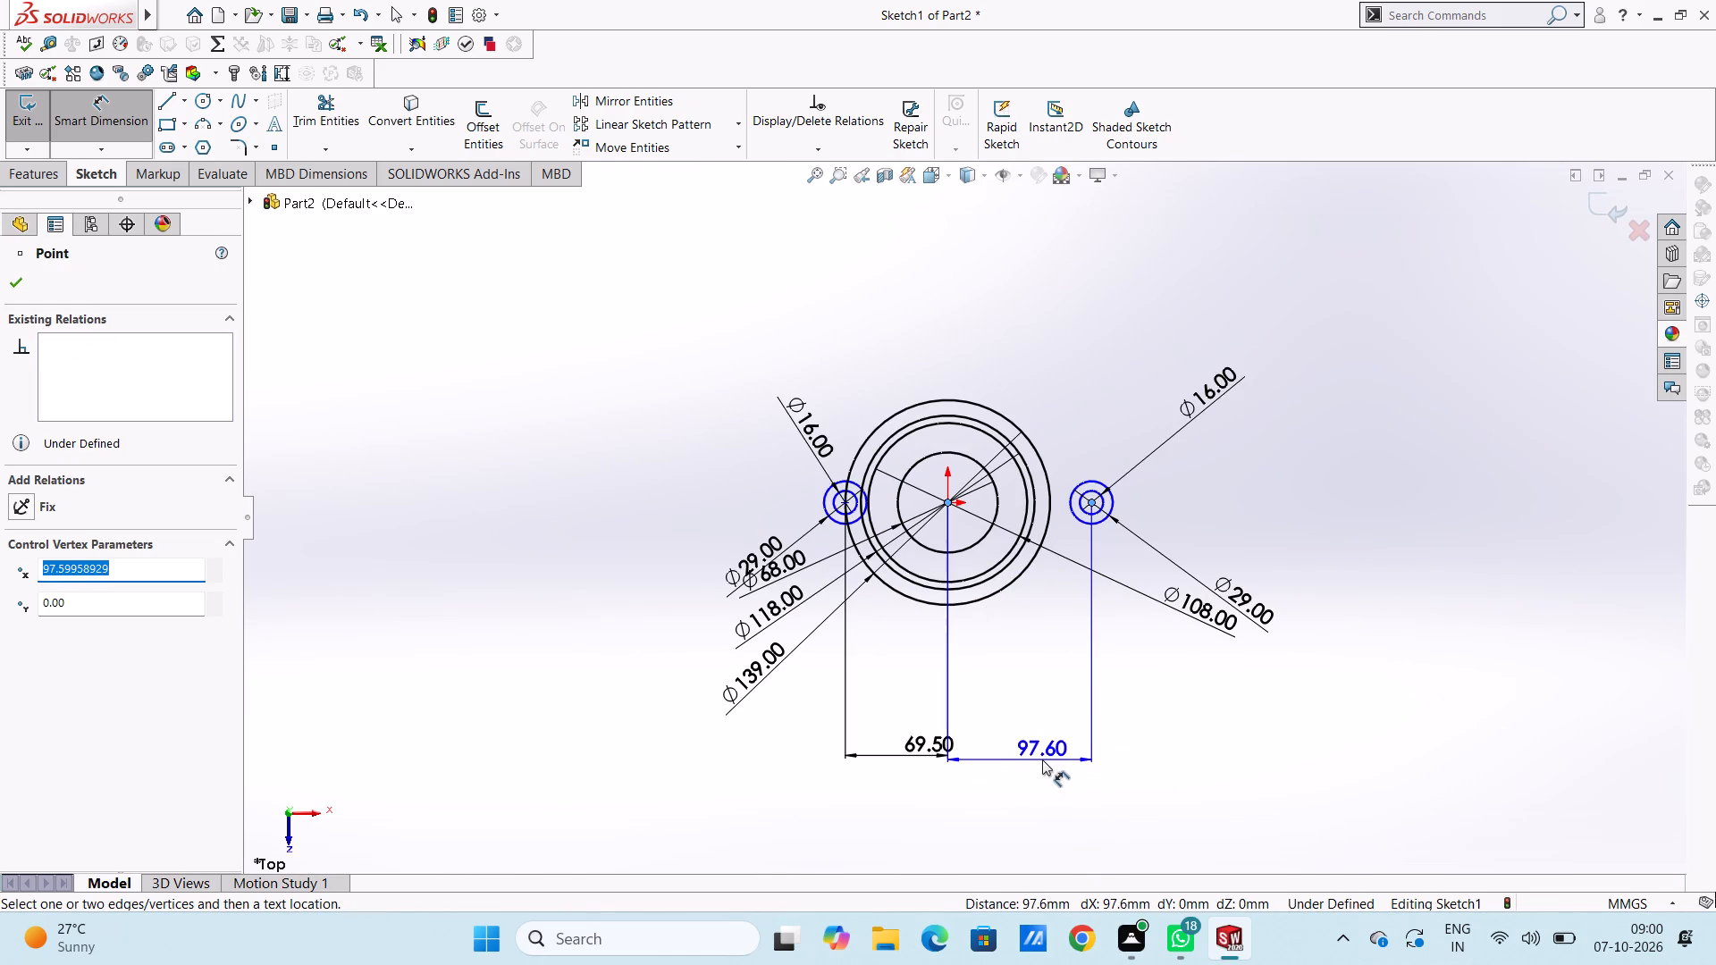
click(1041, 757)
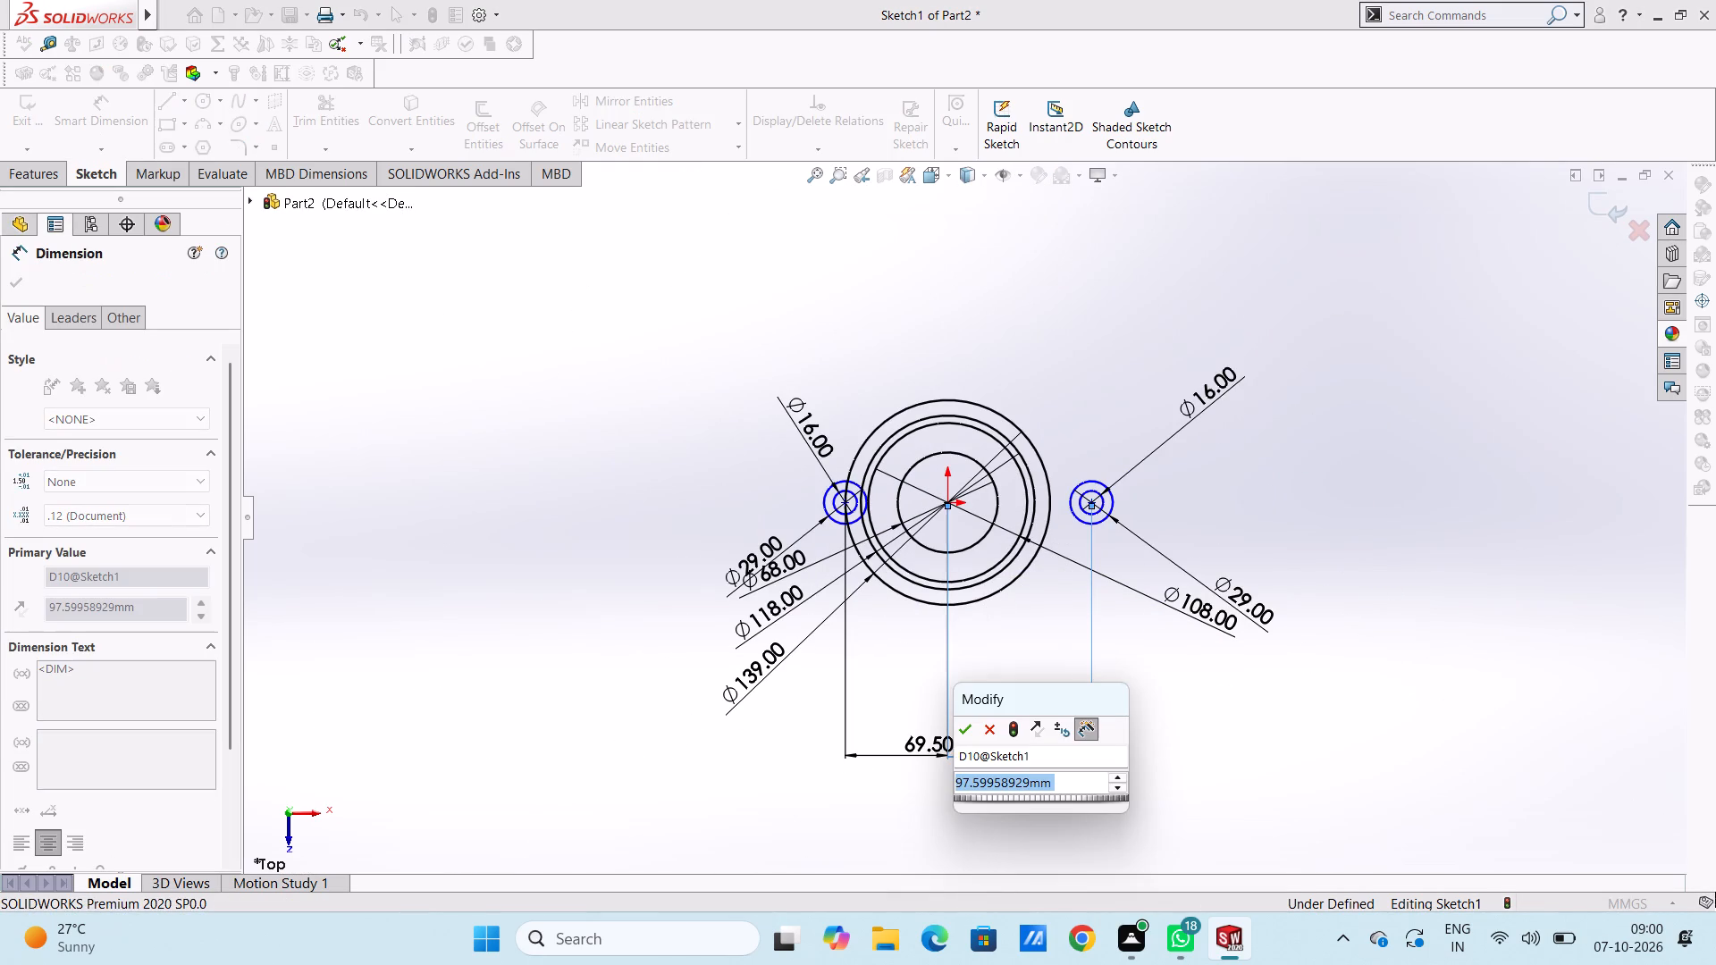
text(69.5)
key(Return)
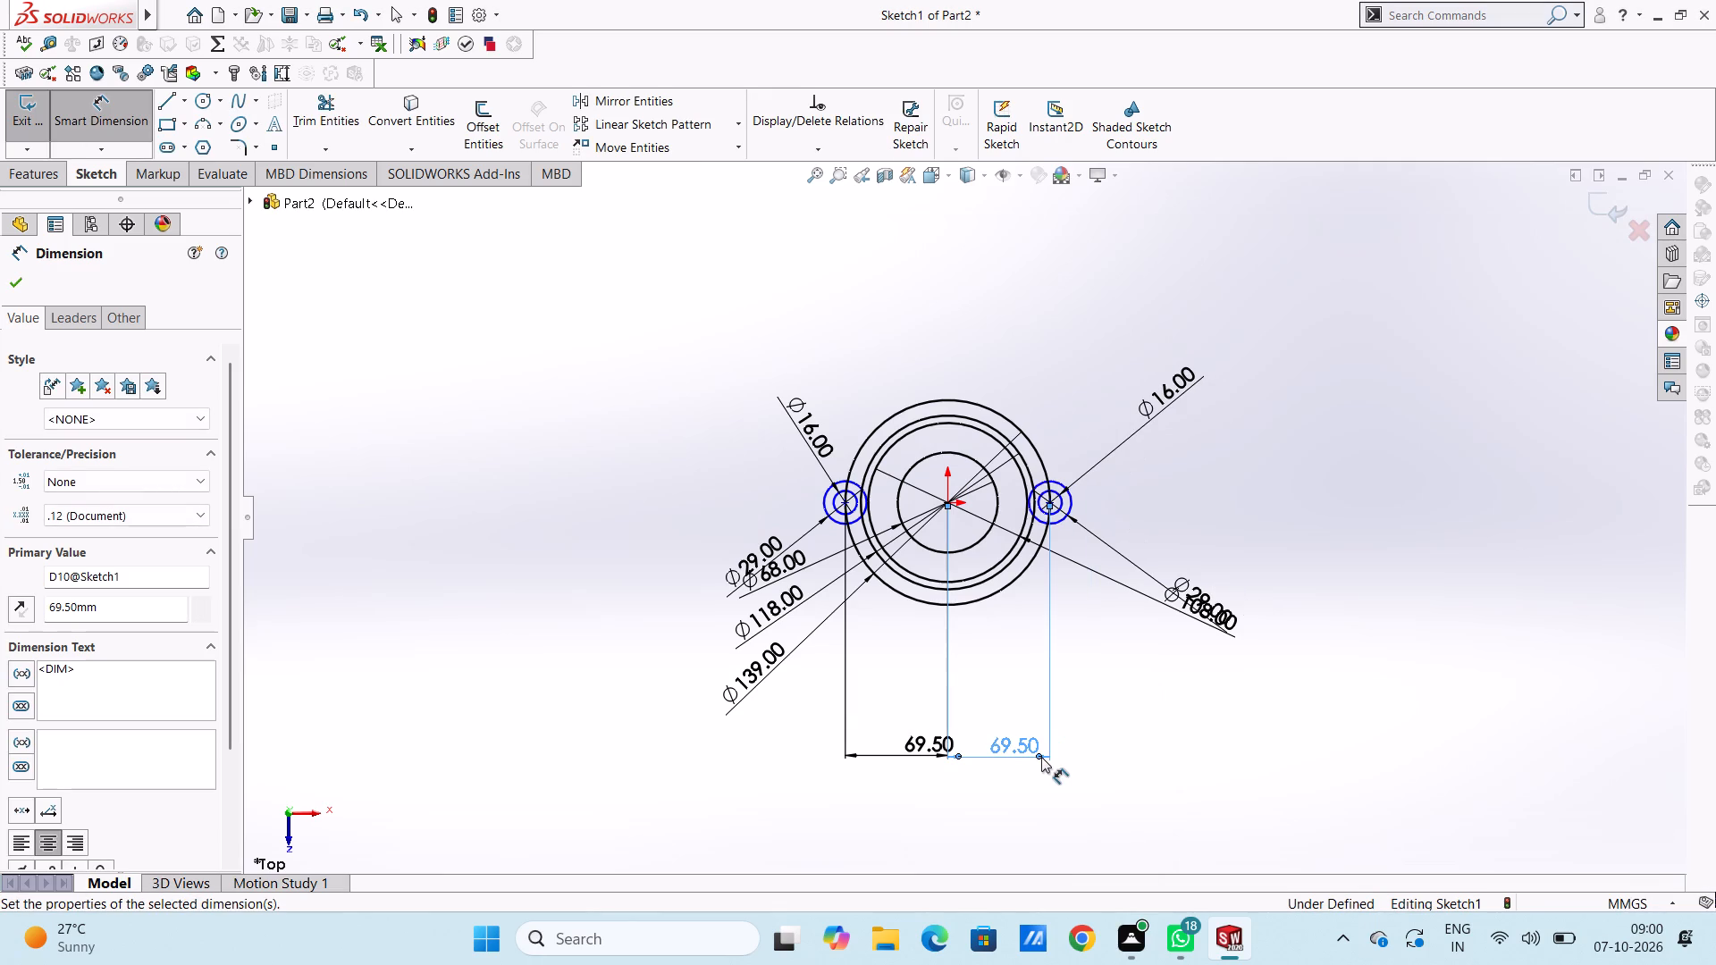
click(993, 698)
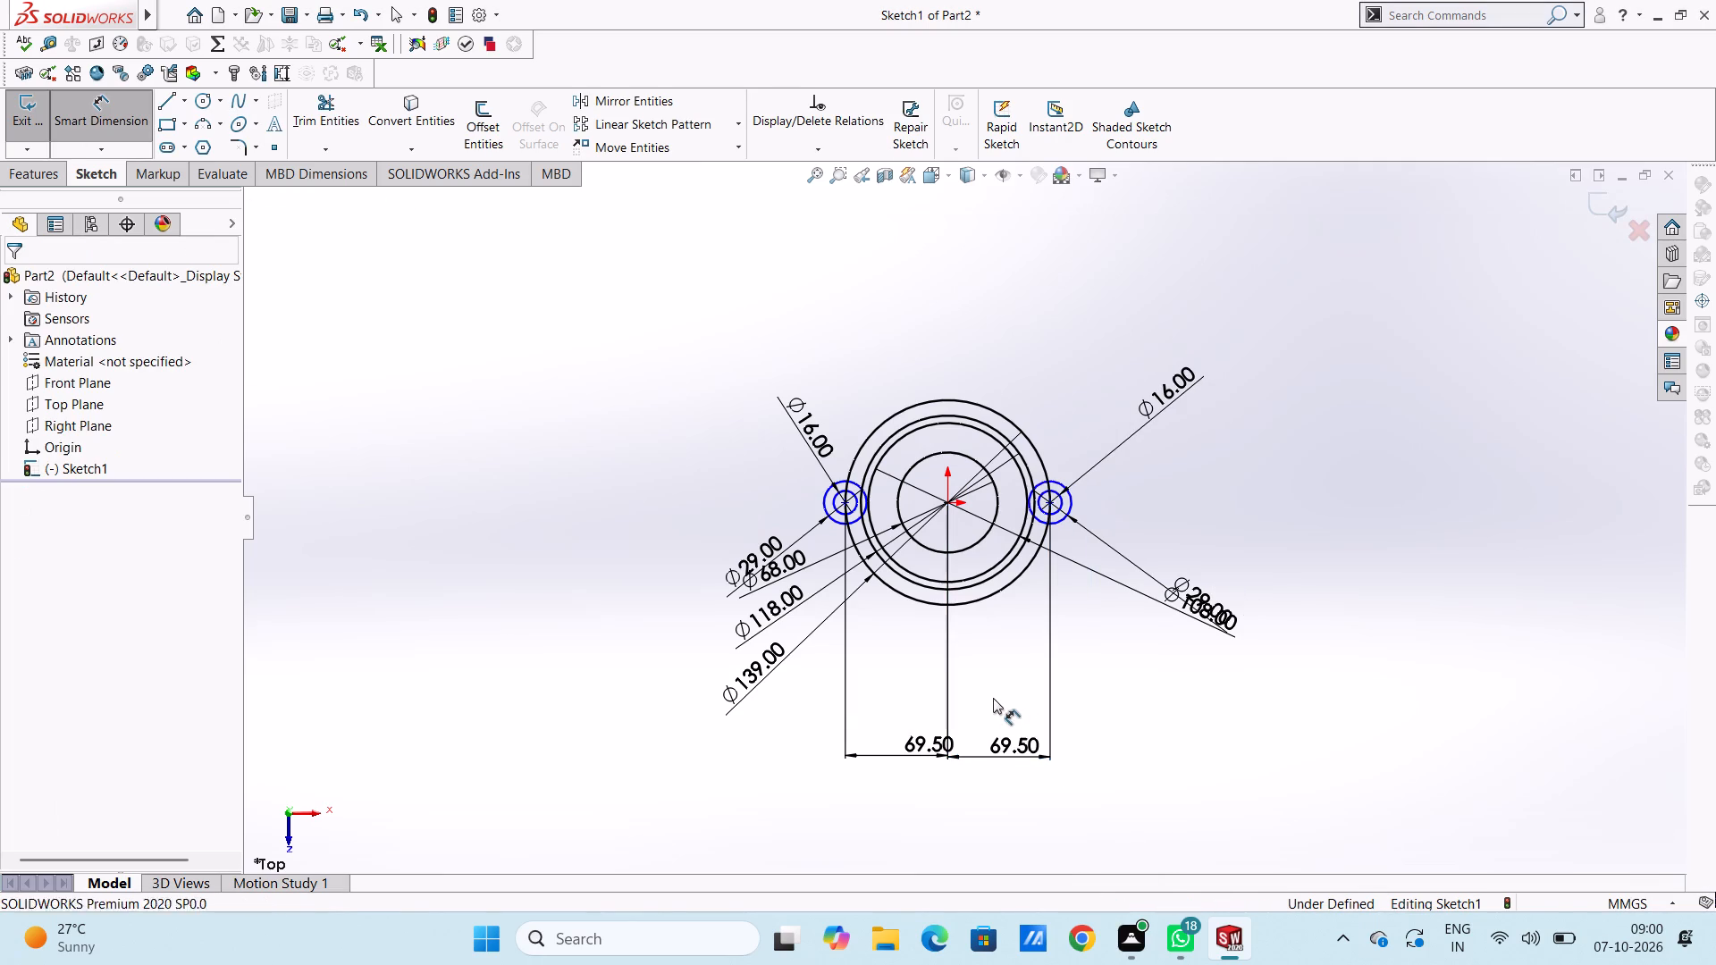
Set the horizontal distances from the origin to the left and right circle pairs' centres to 75 mm each.
scroll(1030, 416, down, 2)
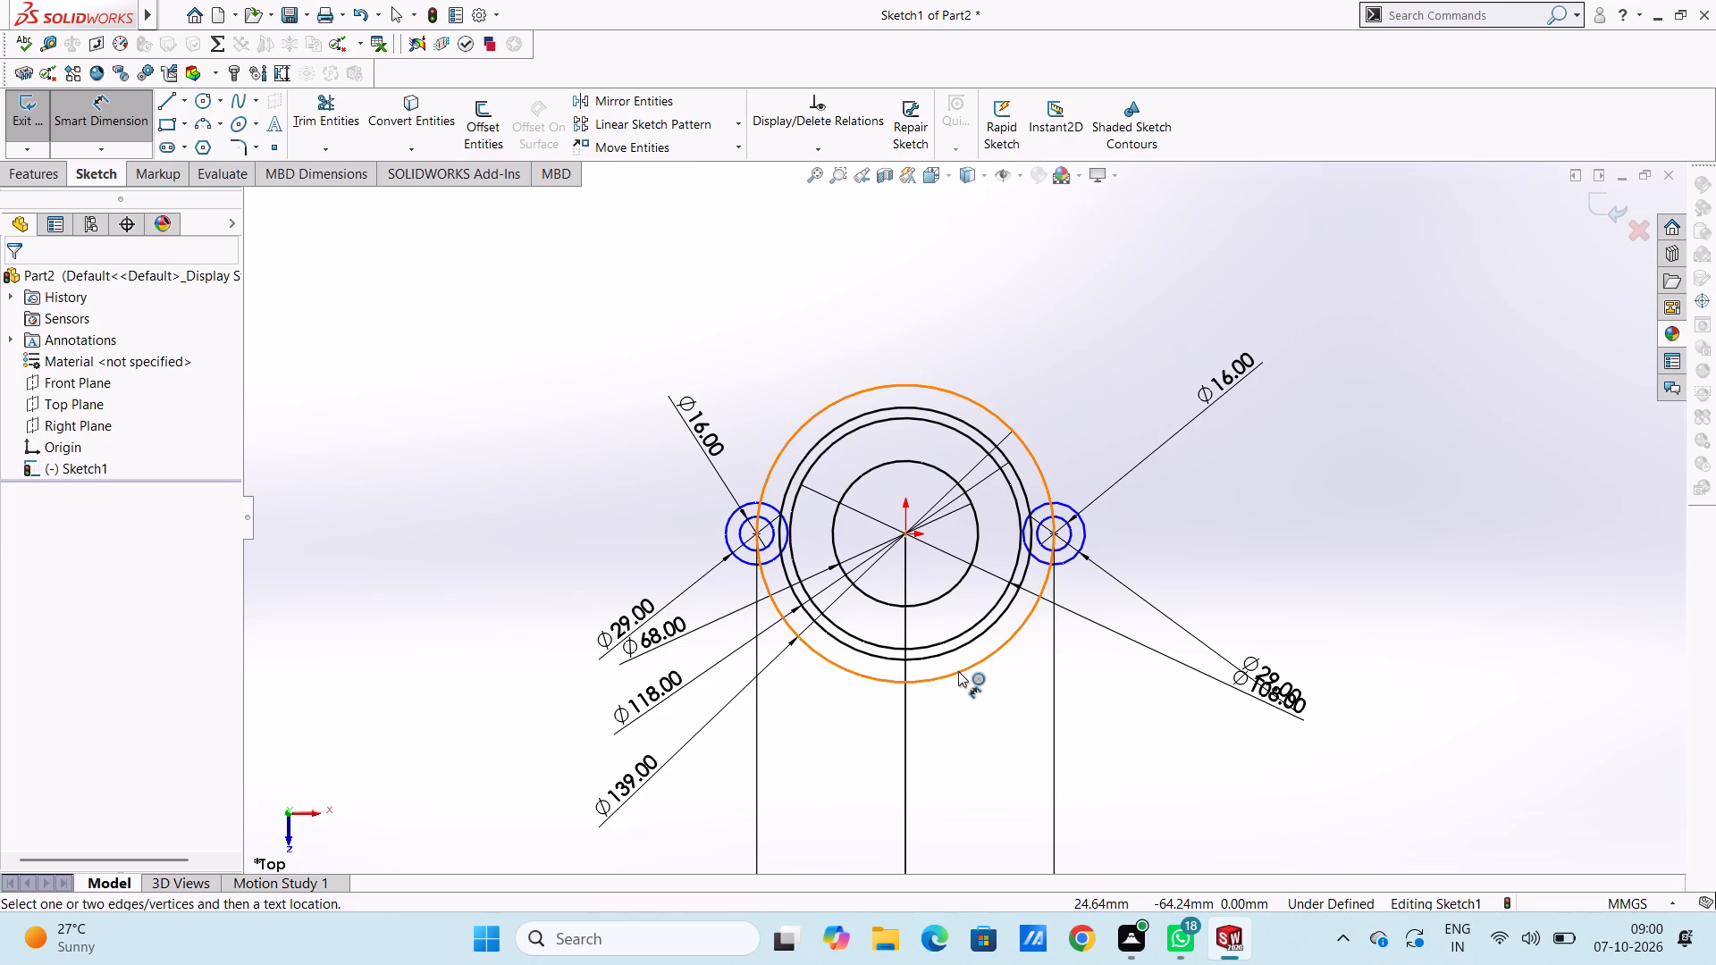
scroll(973, 533, down, 4)
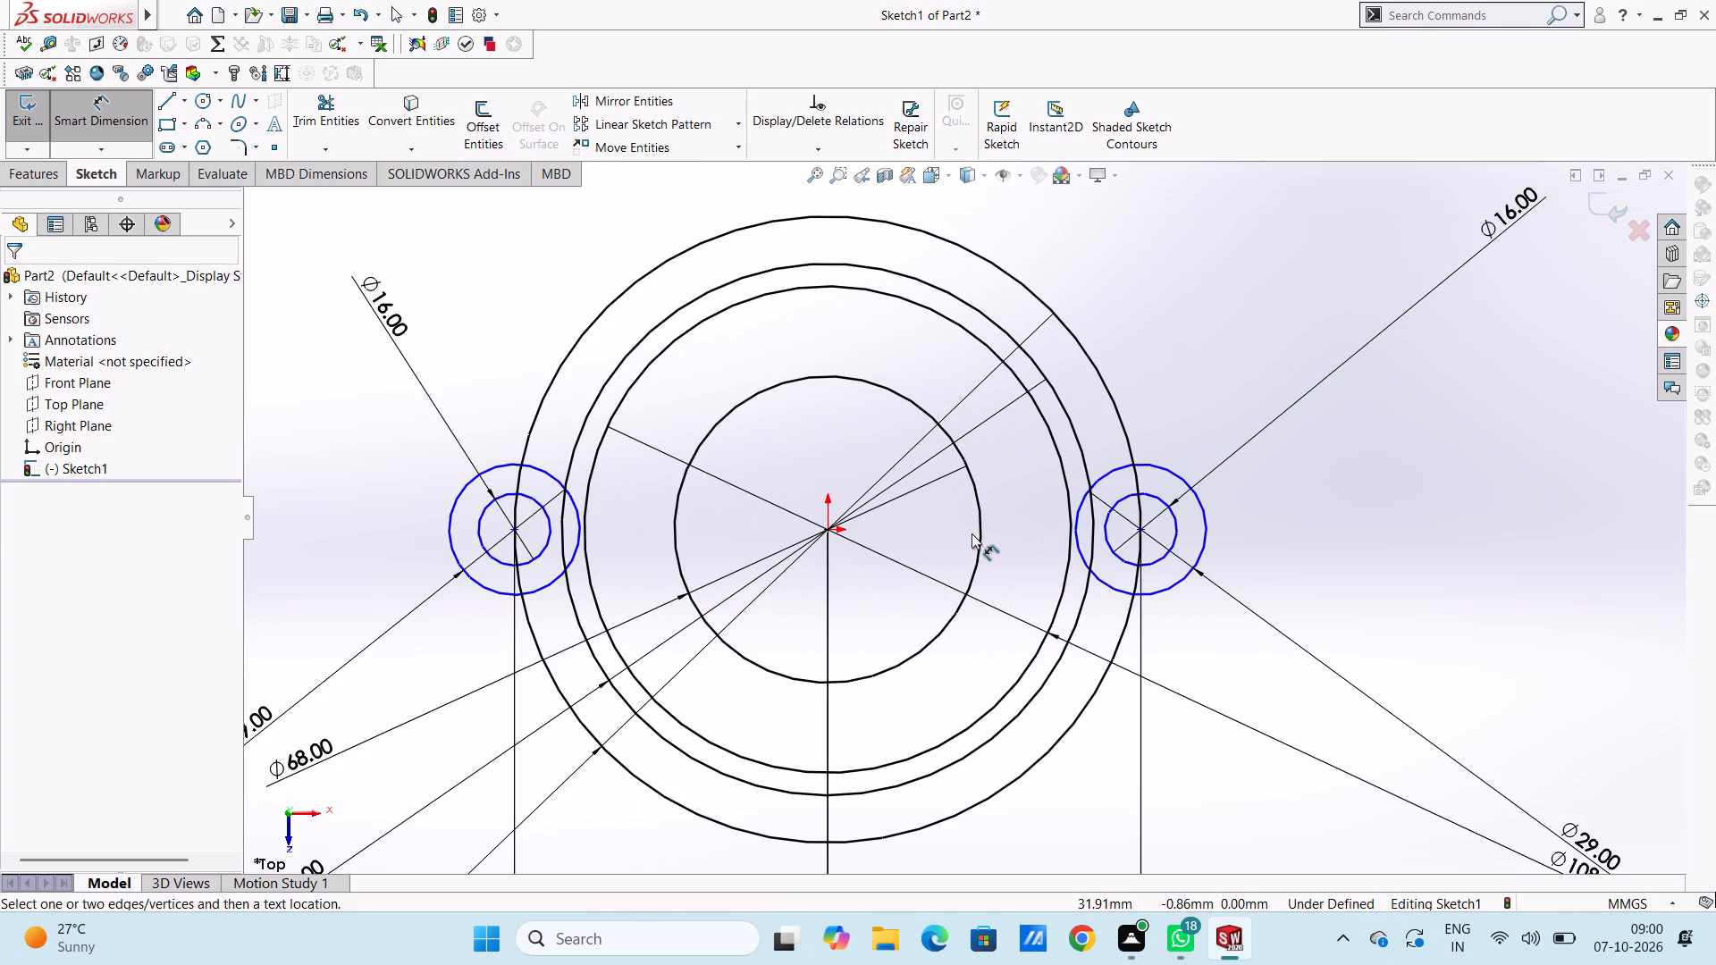
scroll(972, 533, up, 5)
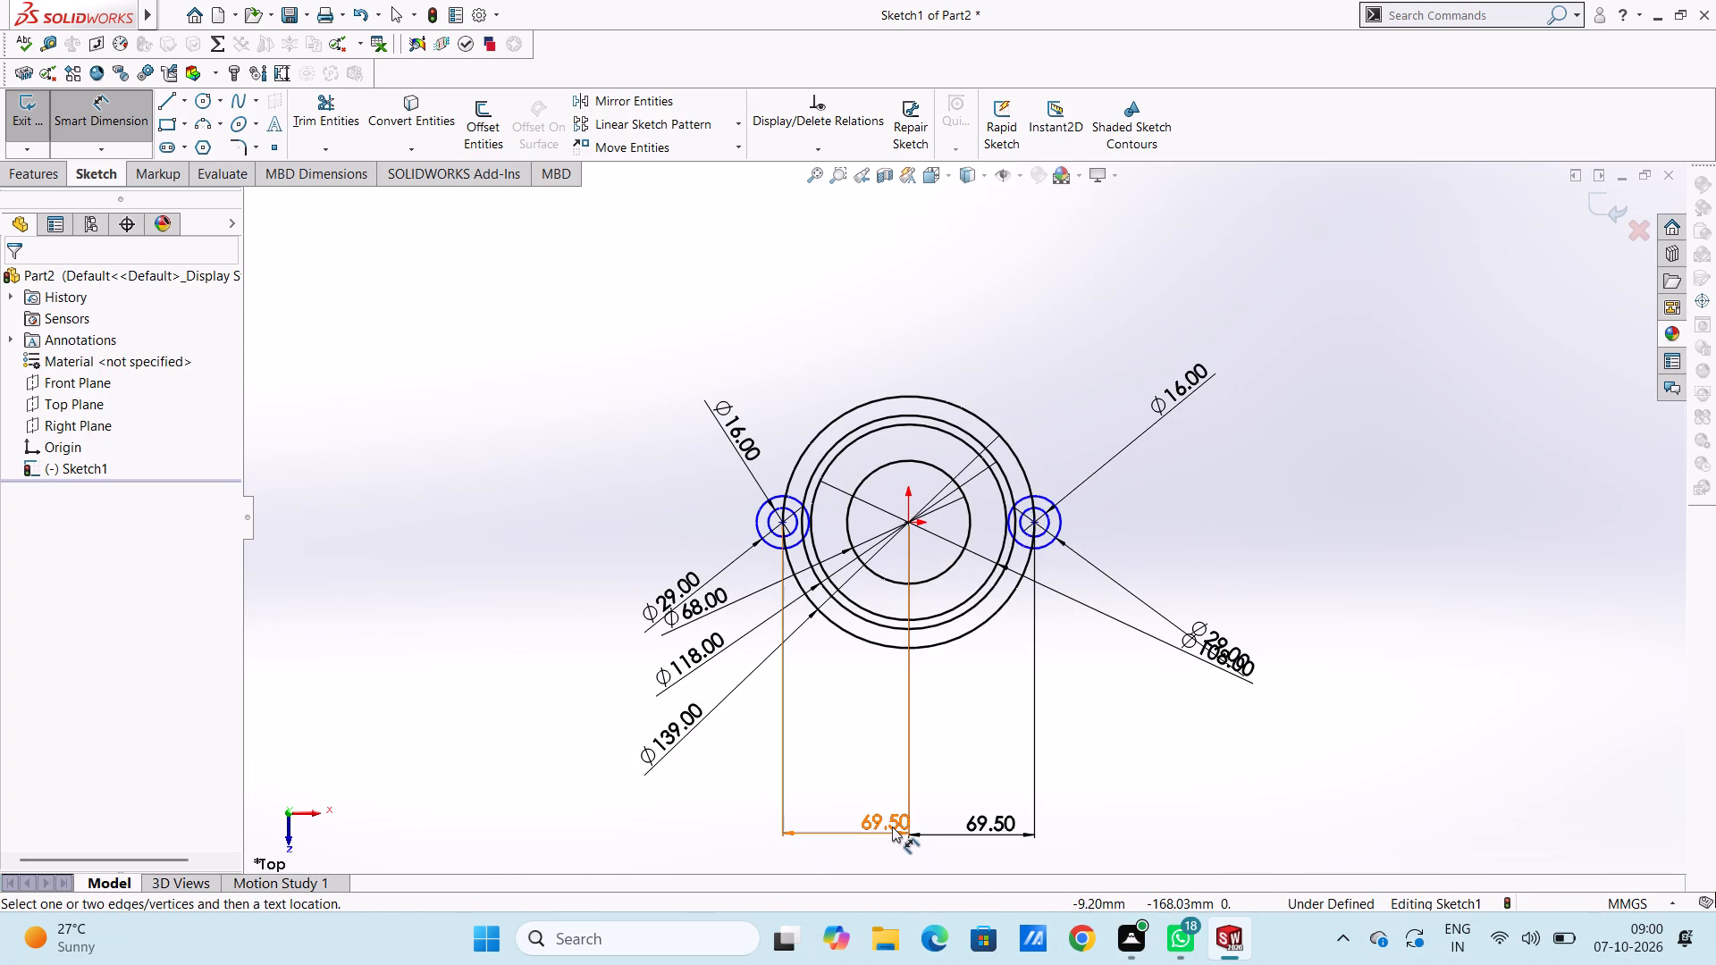
double_click(884, 824)
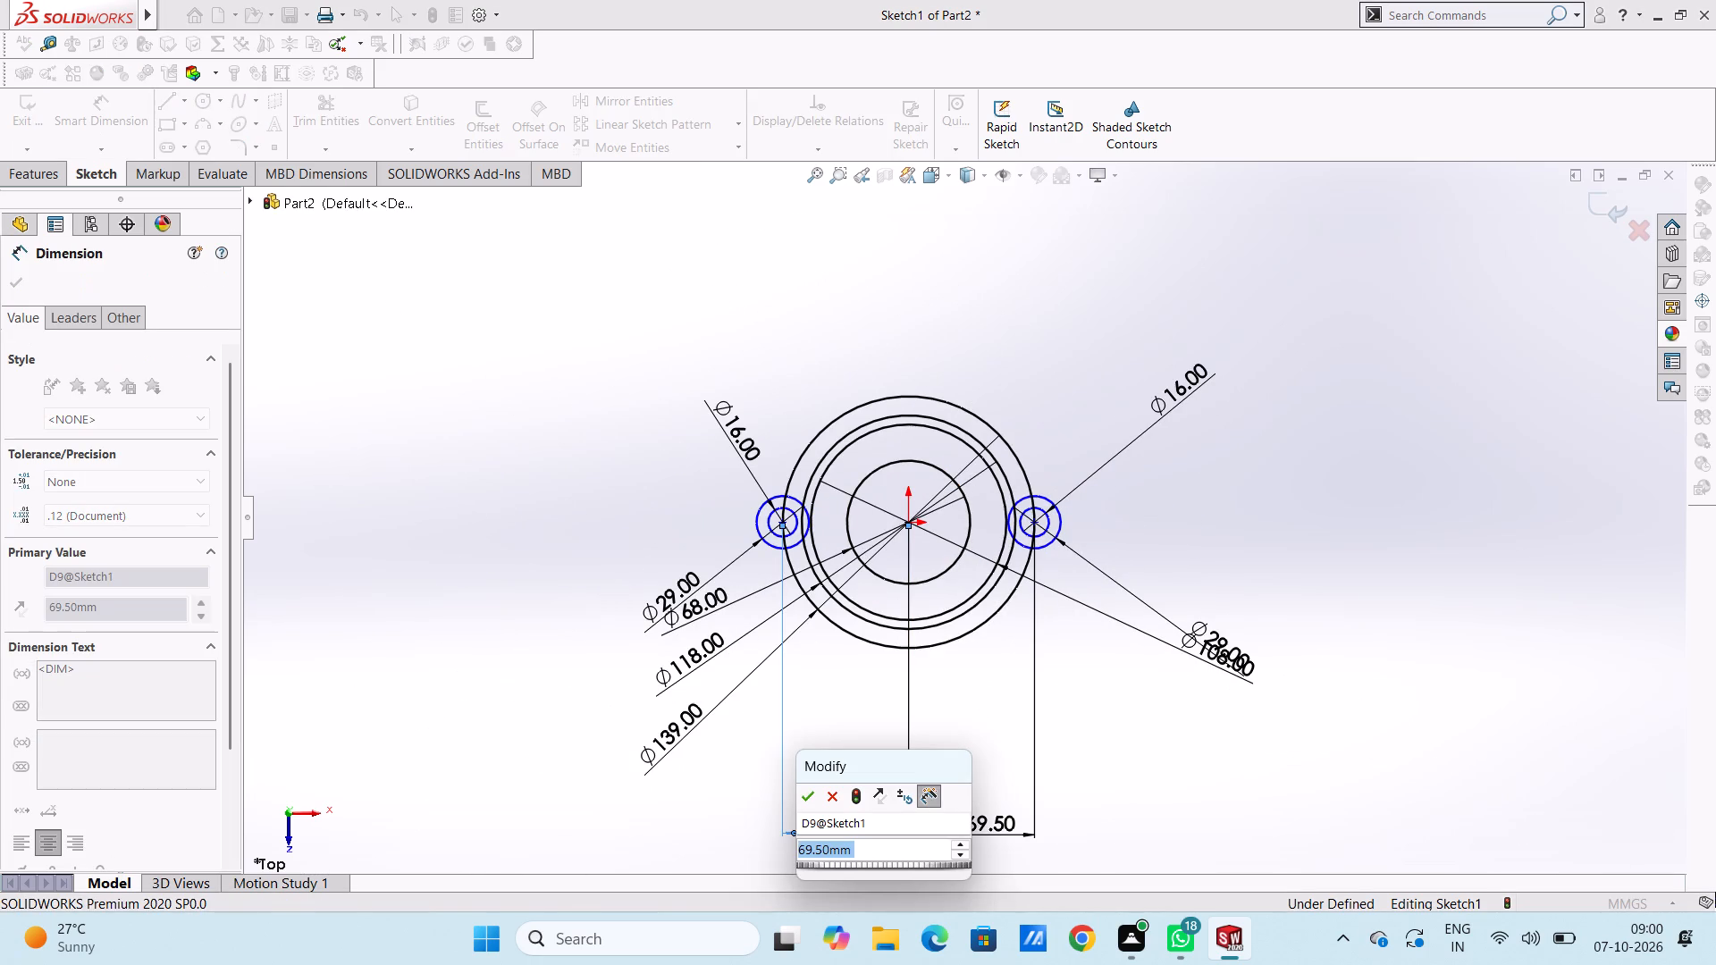
text(75)
key(Return)
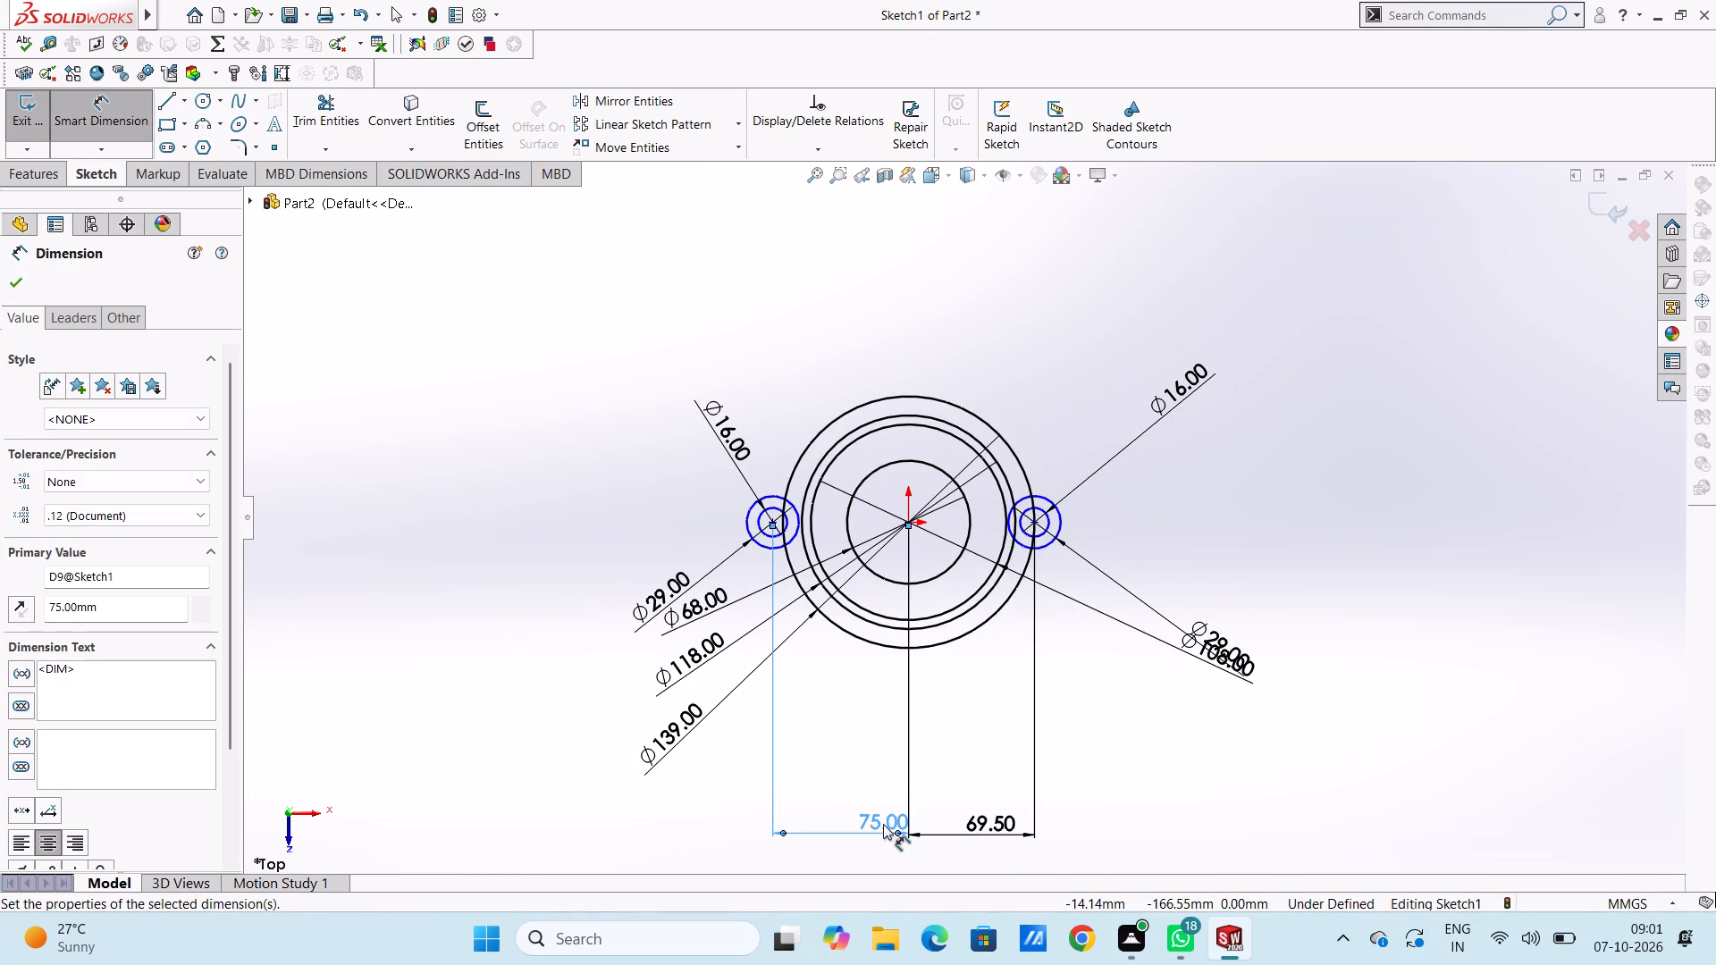
click(624, 474)
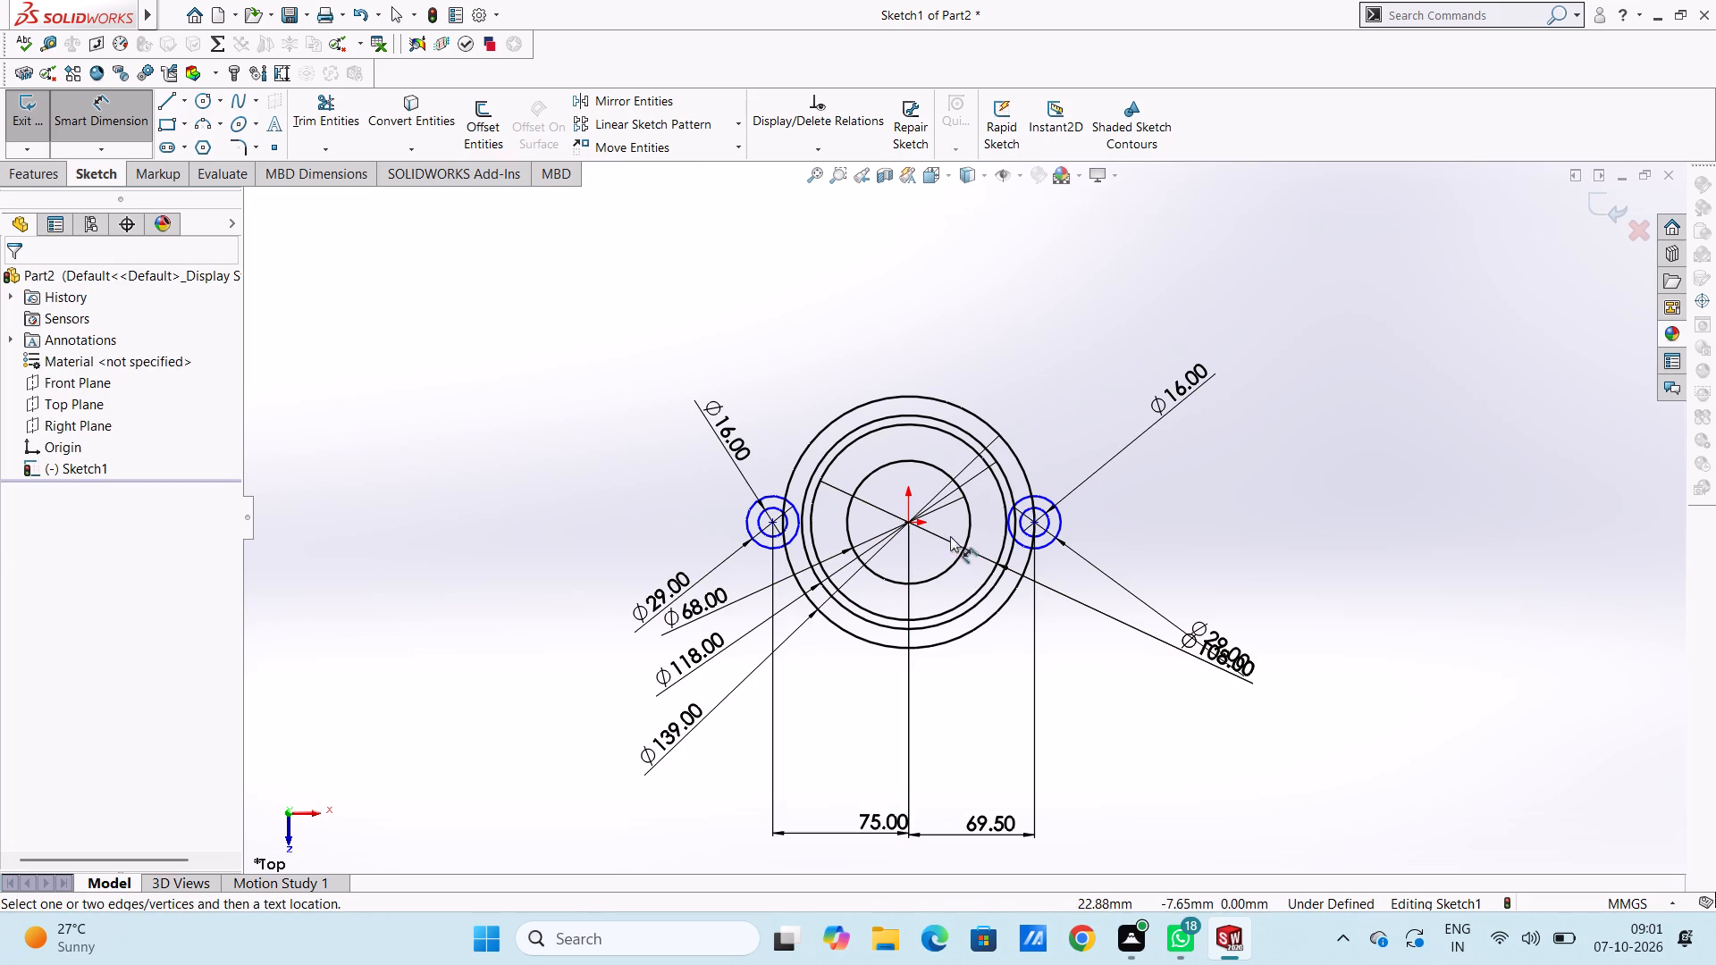
double_click(993, 825)
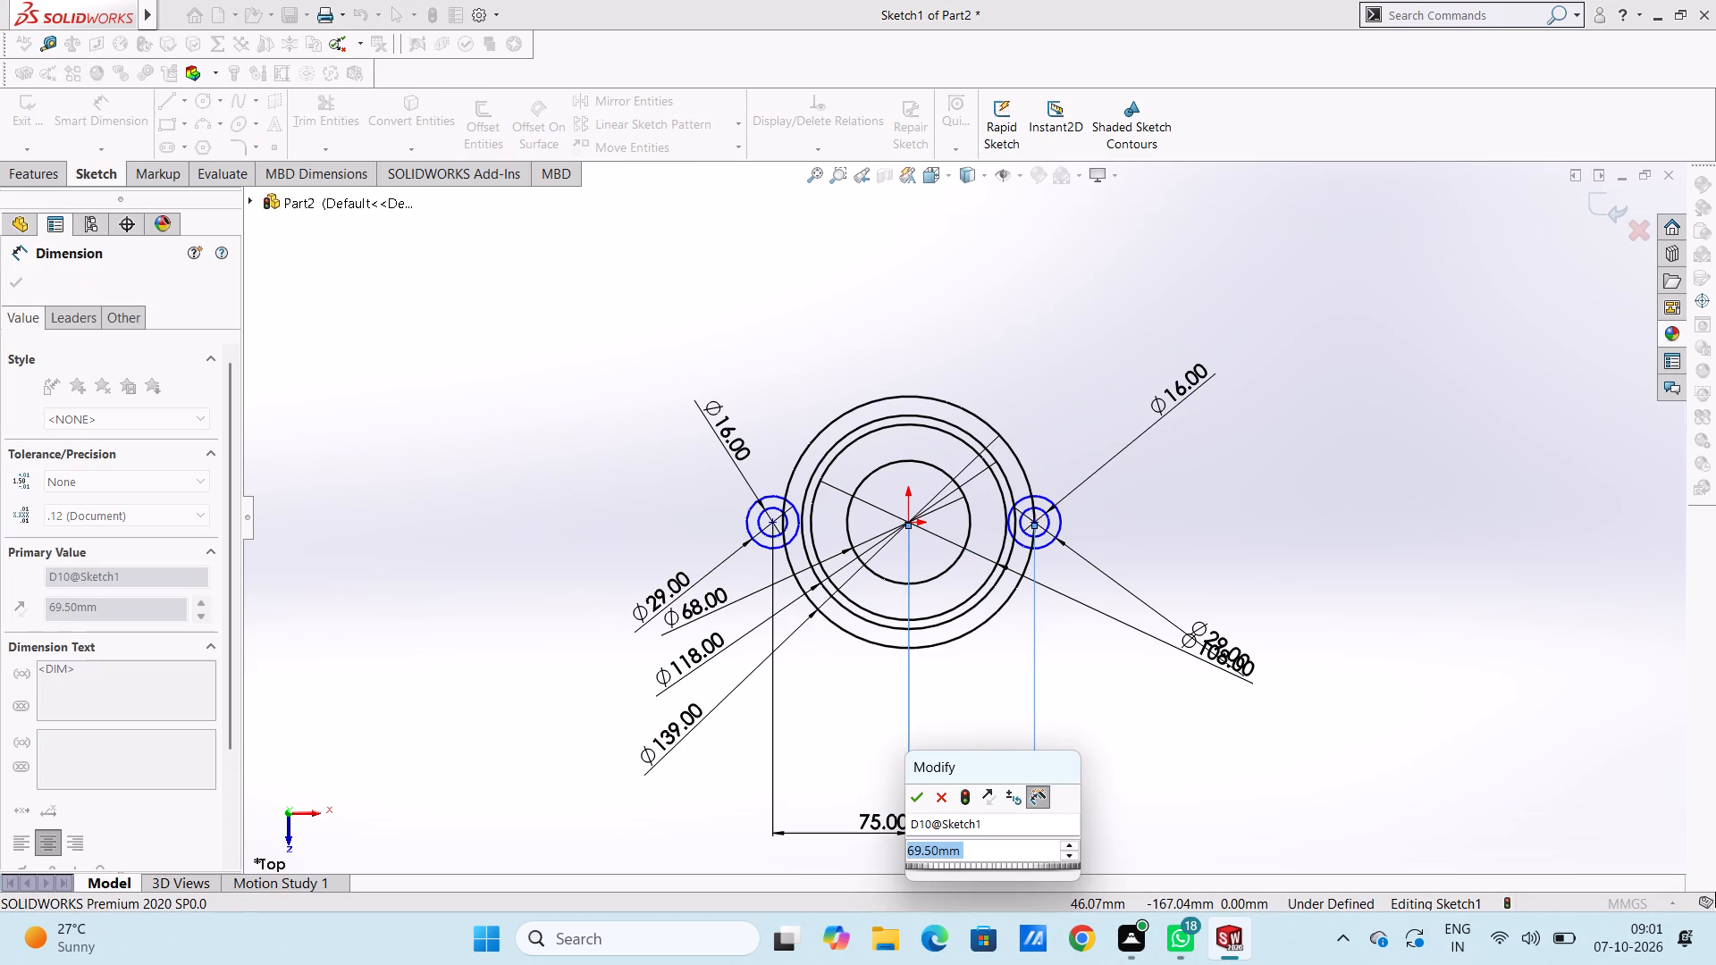
text(75)
key(Return)
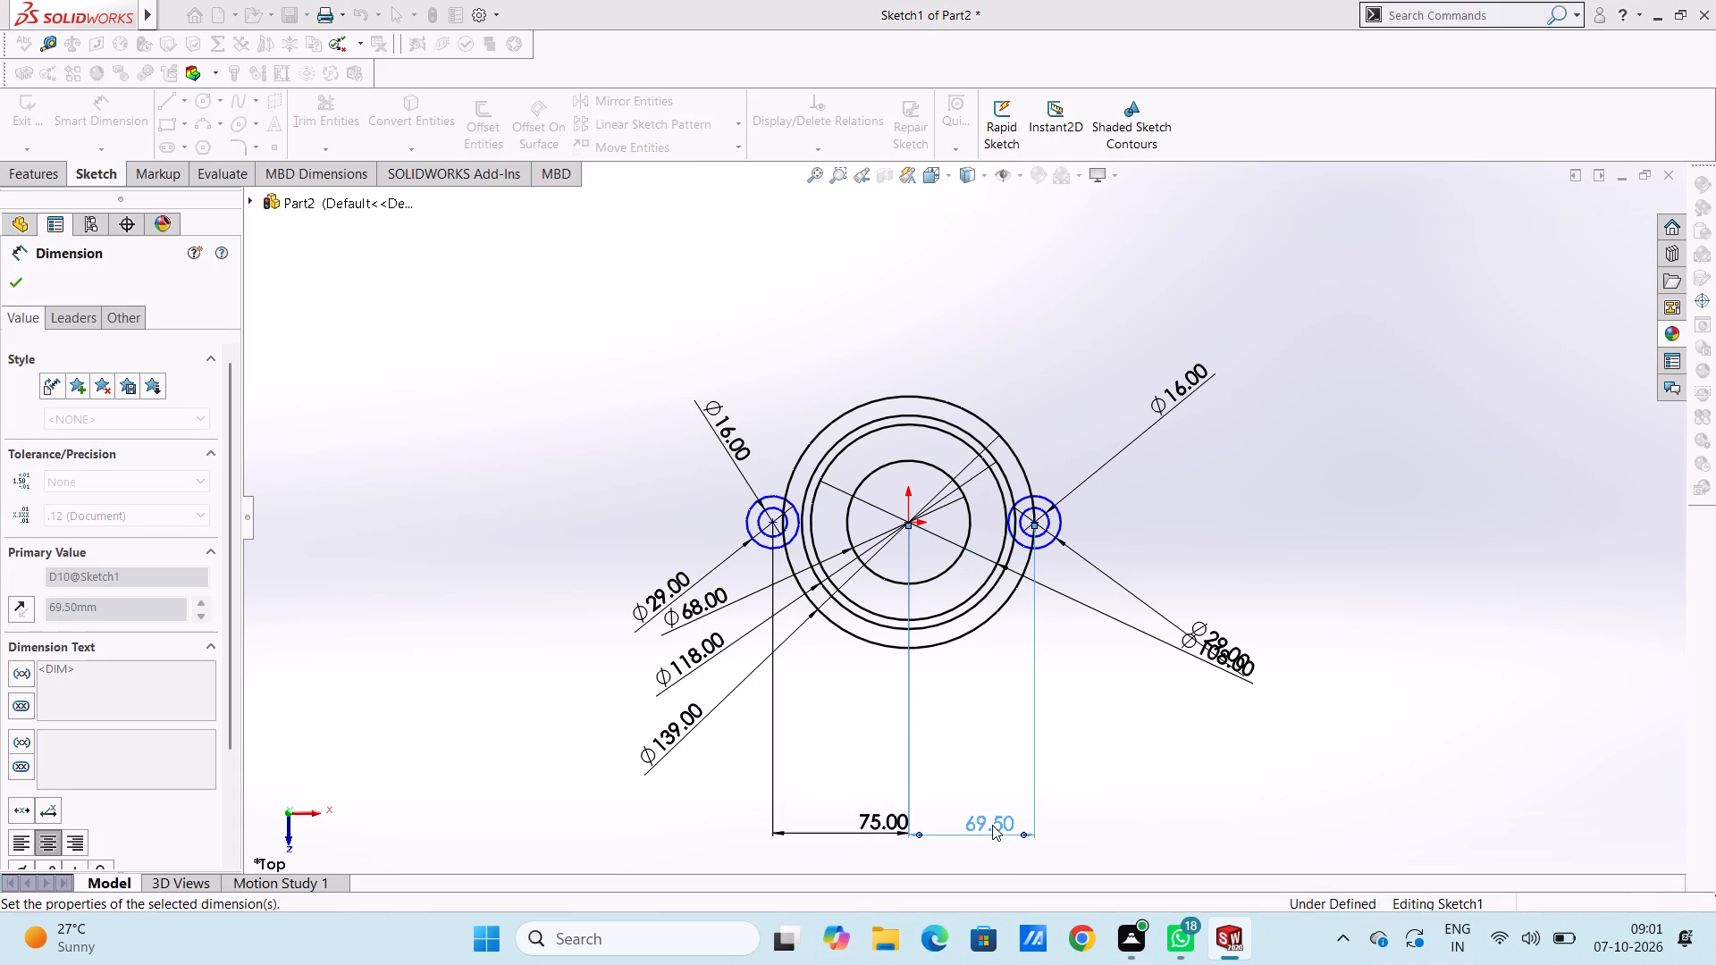
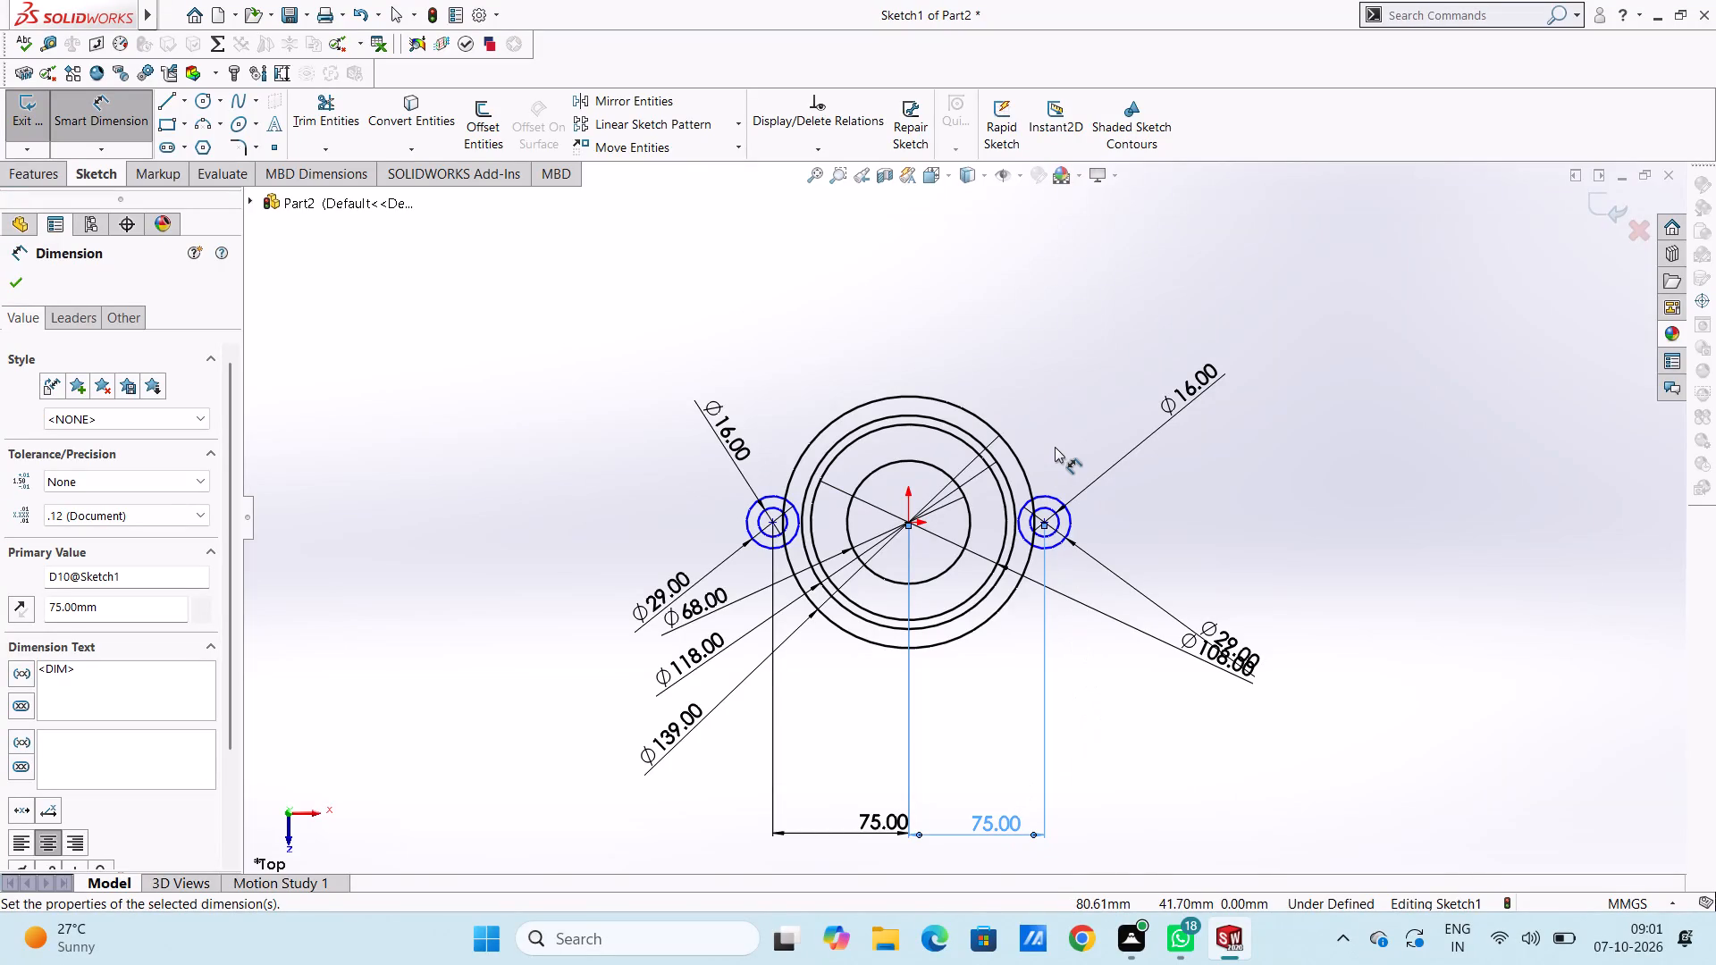
Delete the outermost 139 mm circle centred on the origin, along with its diameter dimension.
click(1055, 447)
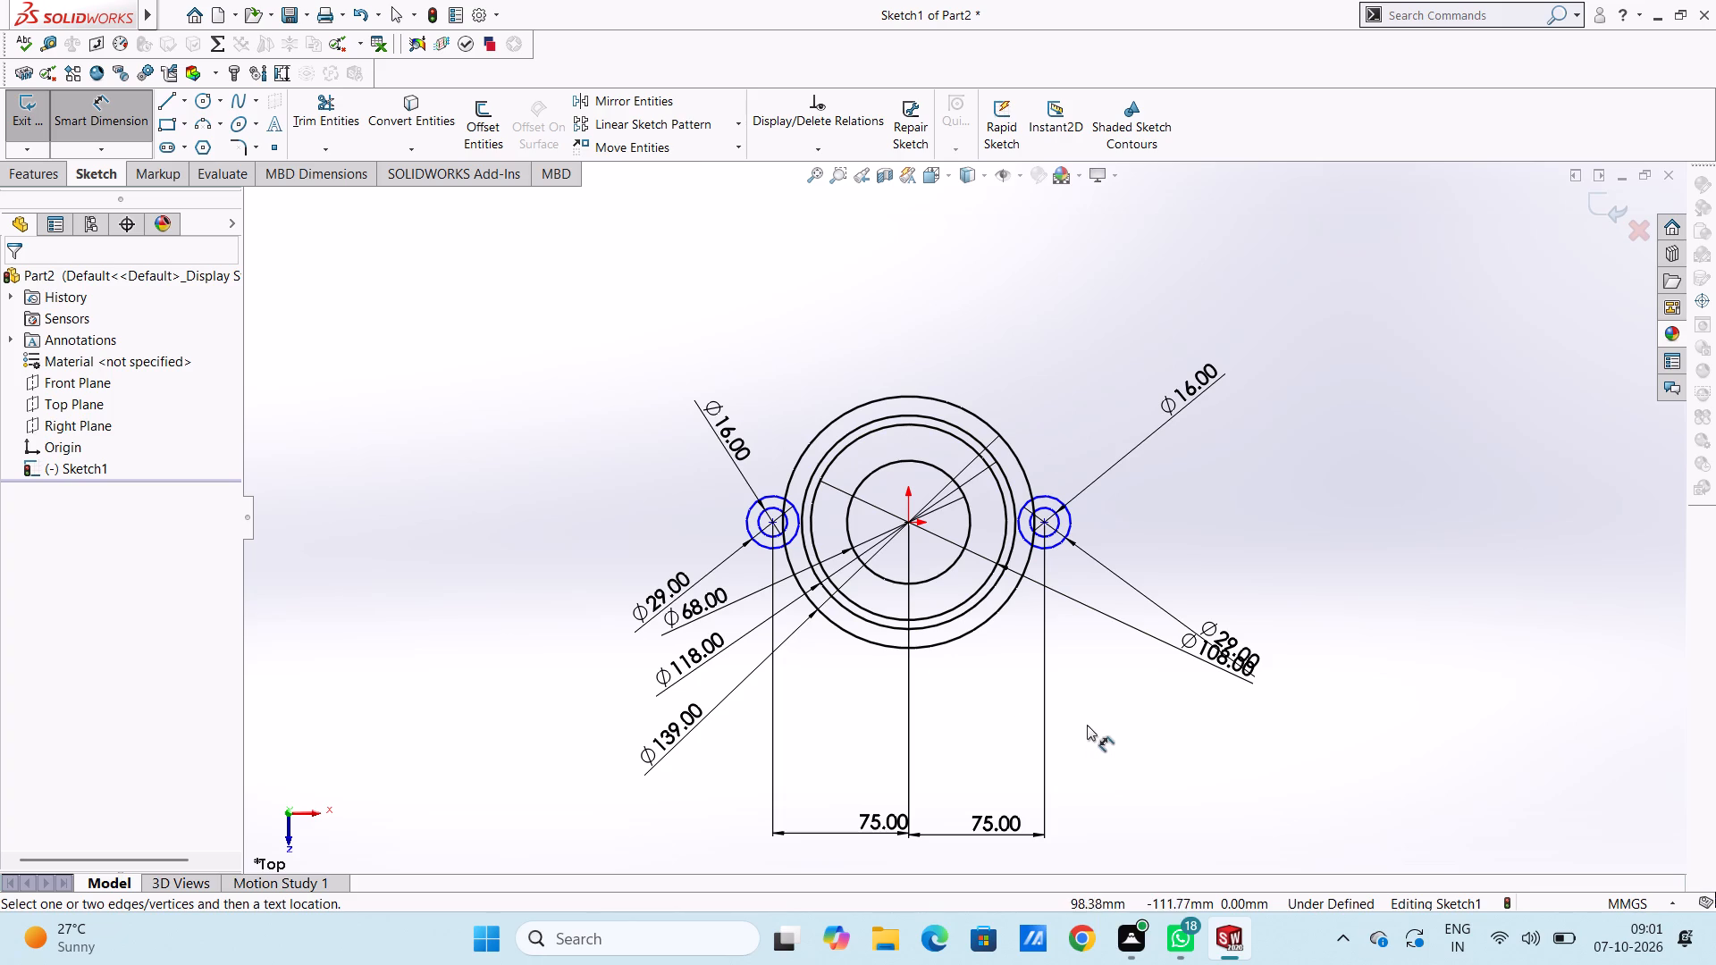
scroll(924, 544, down, 4)
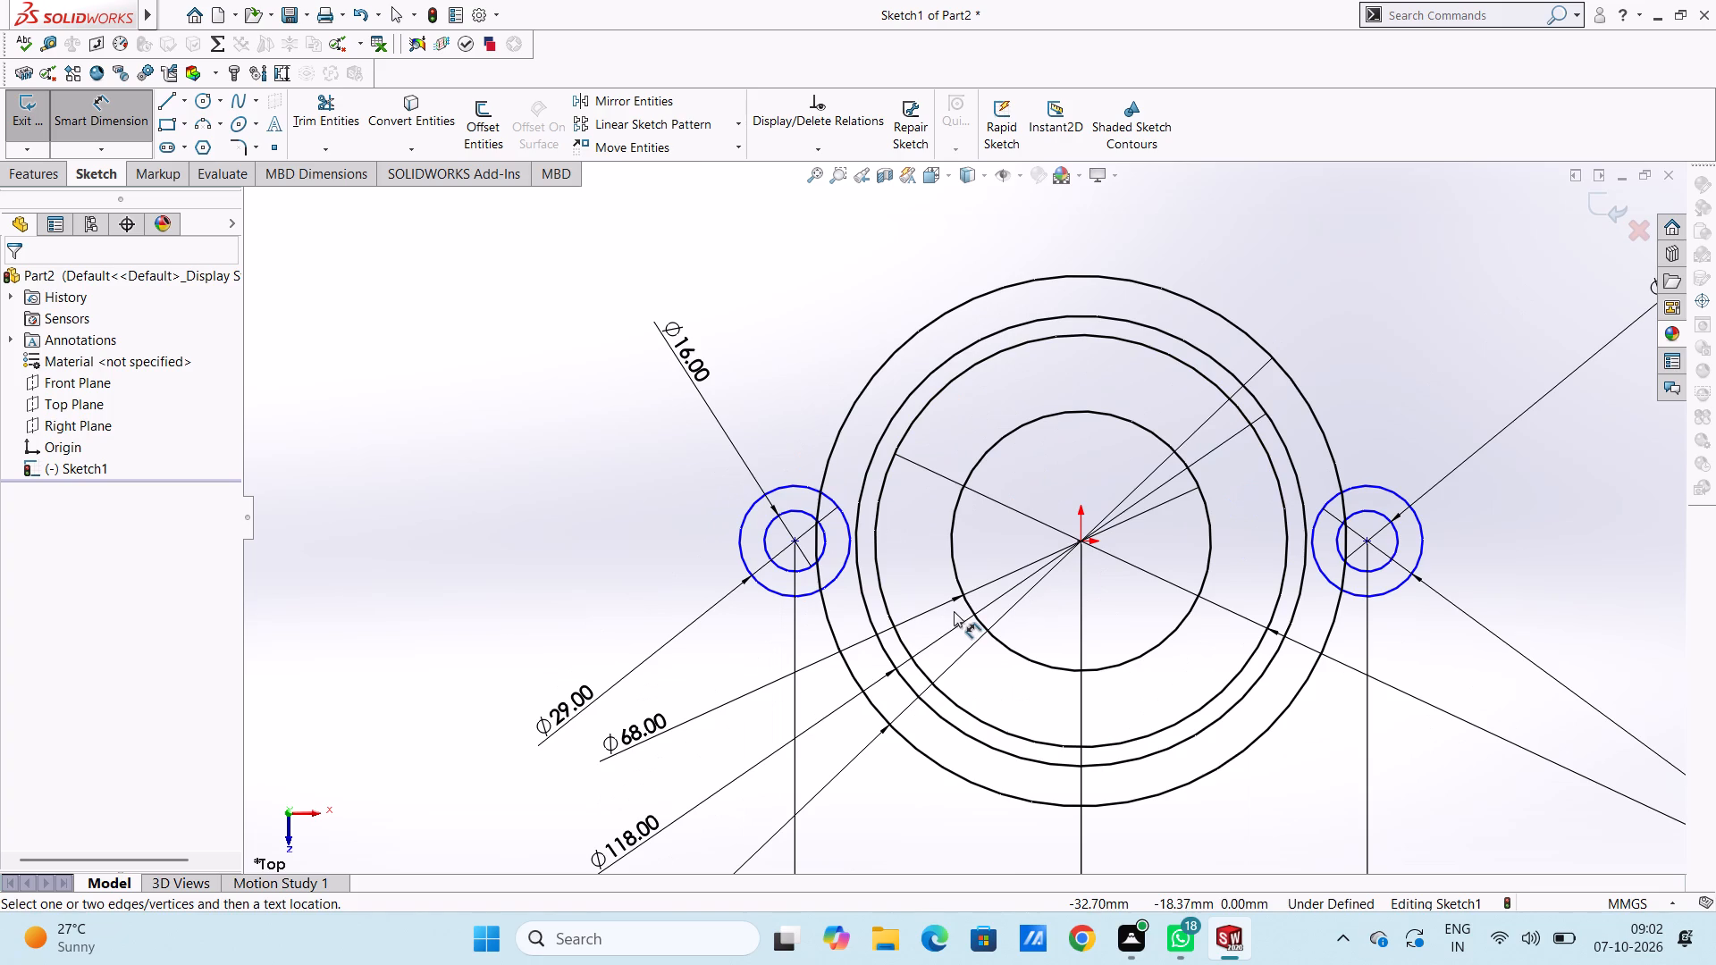
scroll(1033, 566, down, 3)
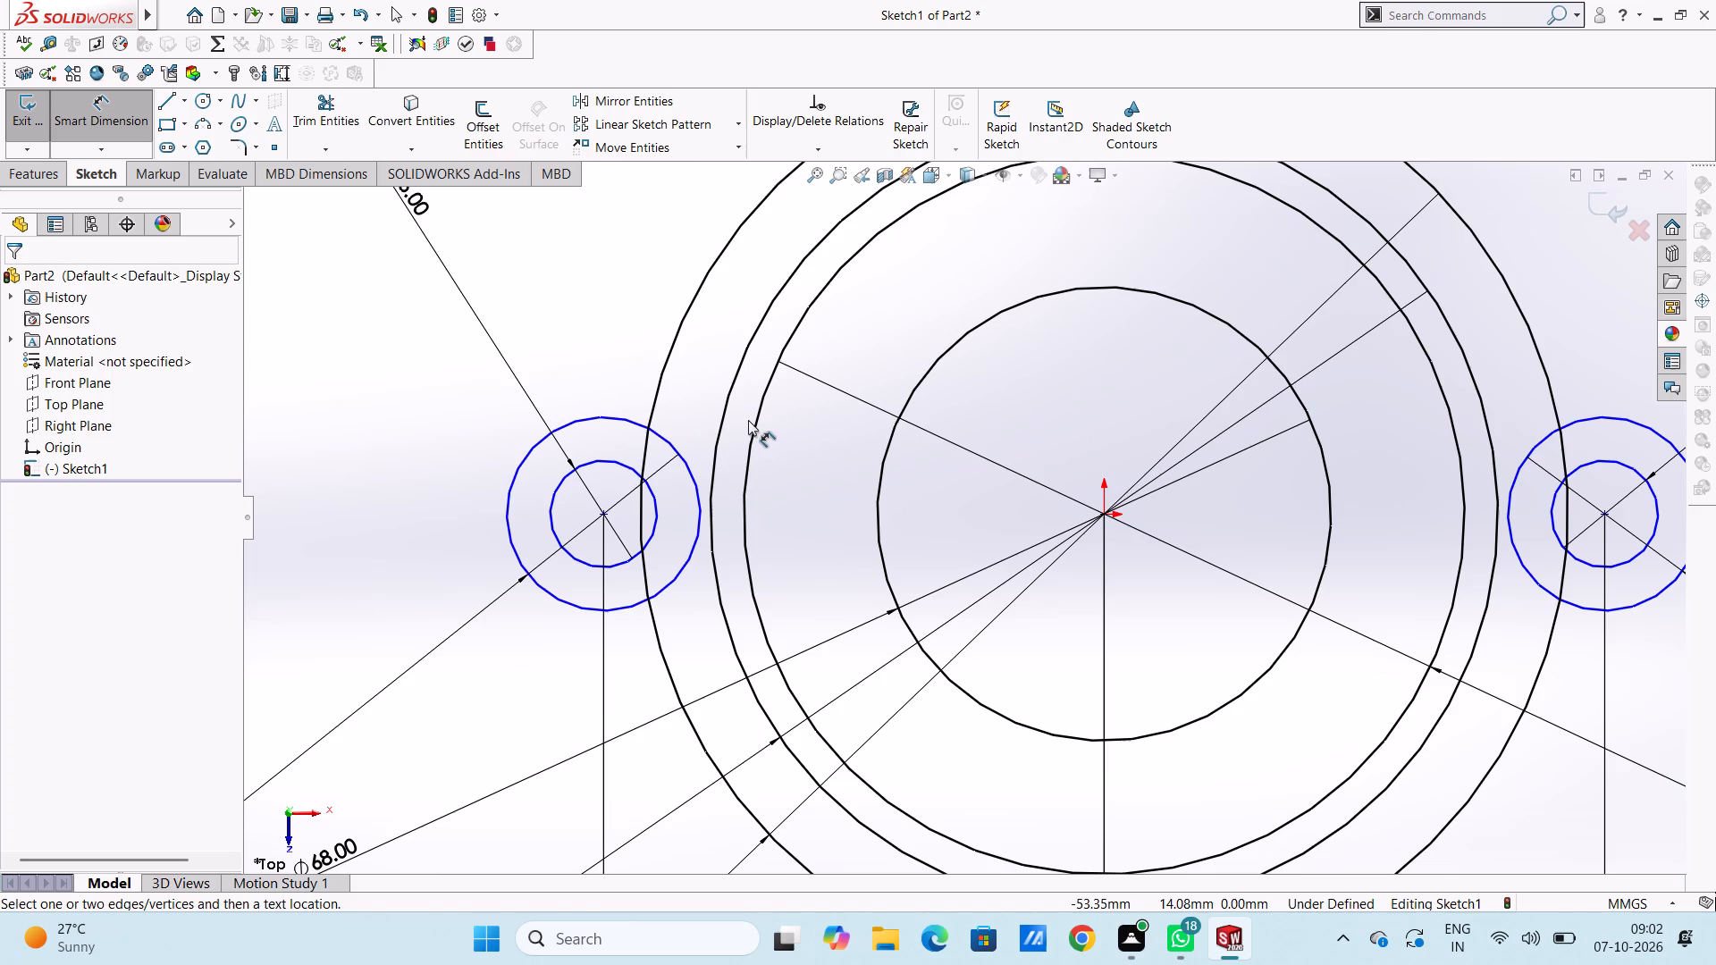
click(671, 677)
key(Delete)
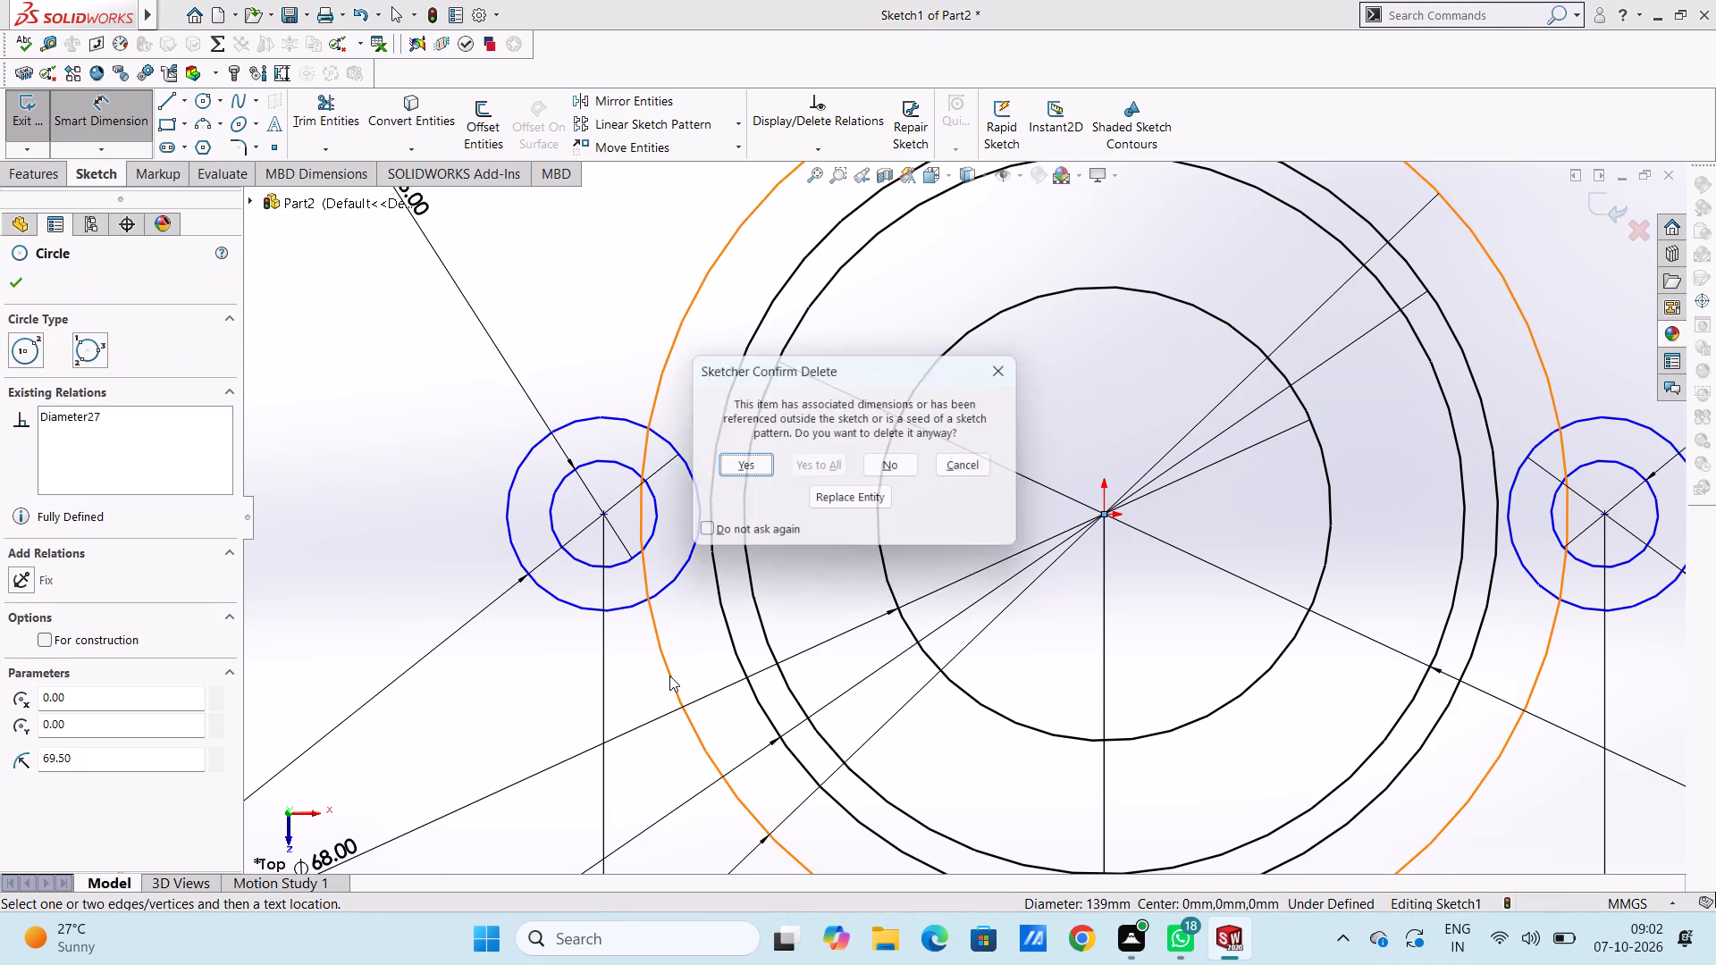
click(729, 464)
Set the horizontal distances from the origin to the left and right circle pairs' centres to 80 mm each.
scroll(778, 562, up, 4)
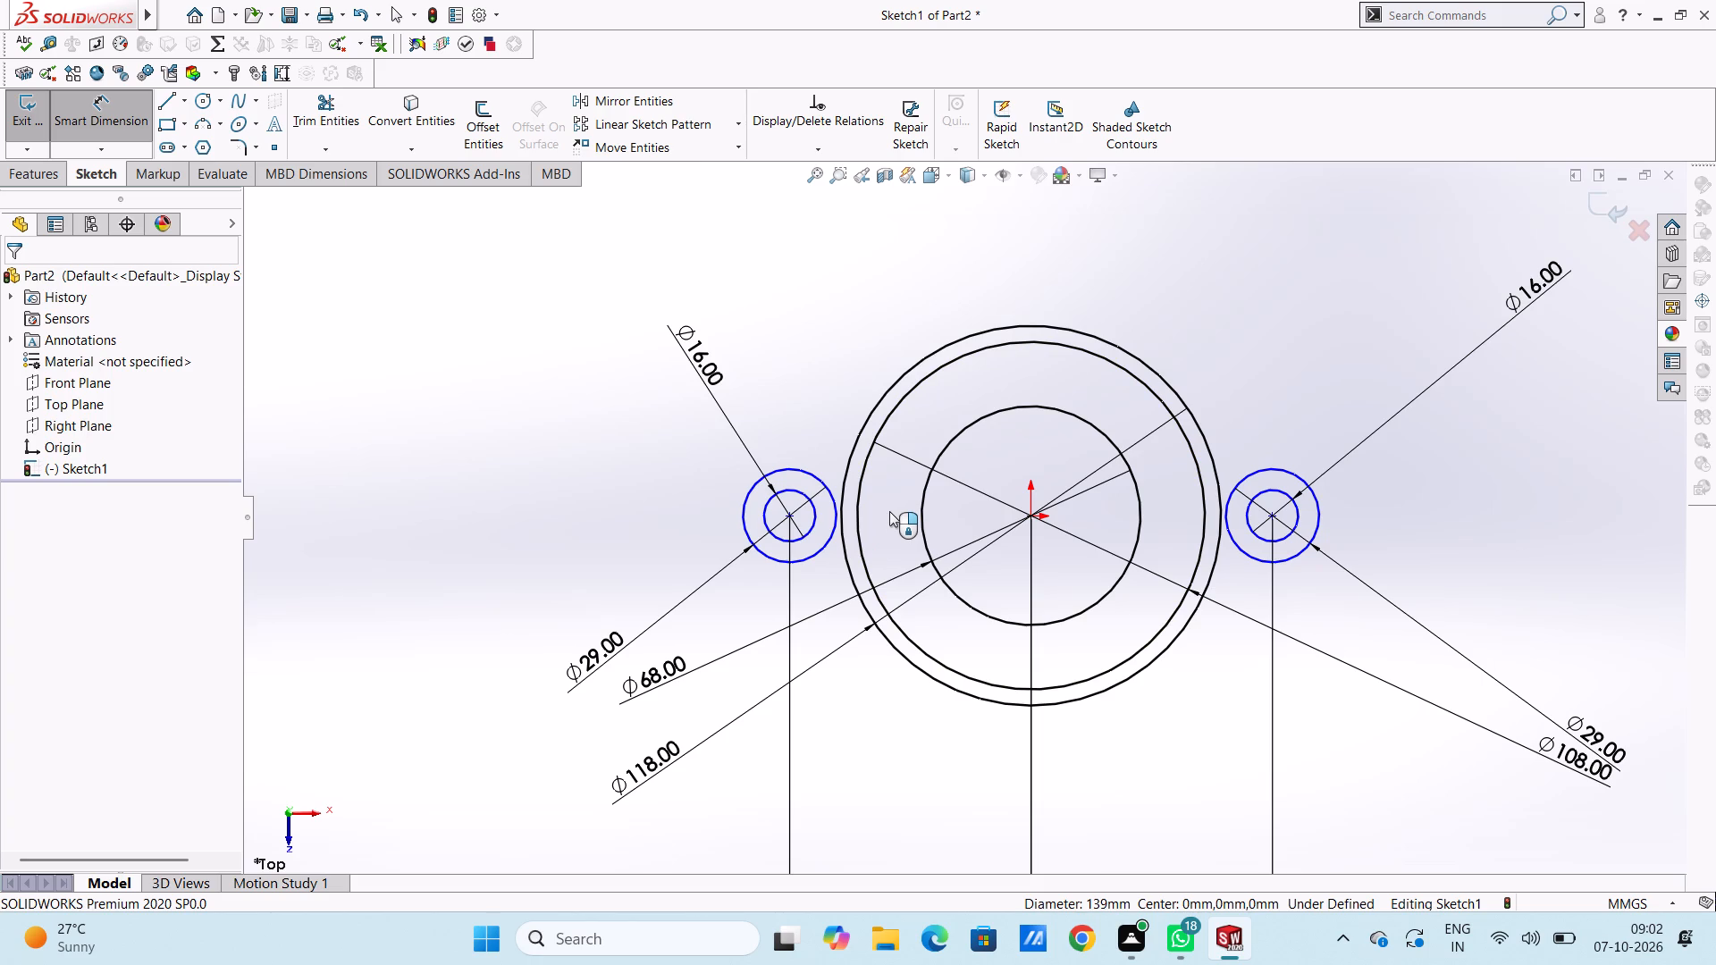
scroll(889, 511, up, 4)
scroll(1010, 638, down, 1)
double_click(955, 804)
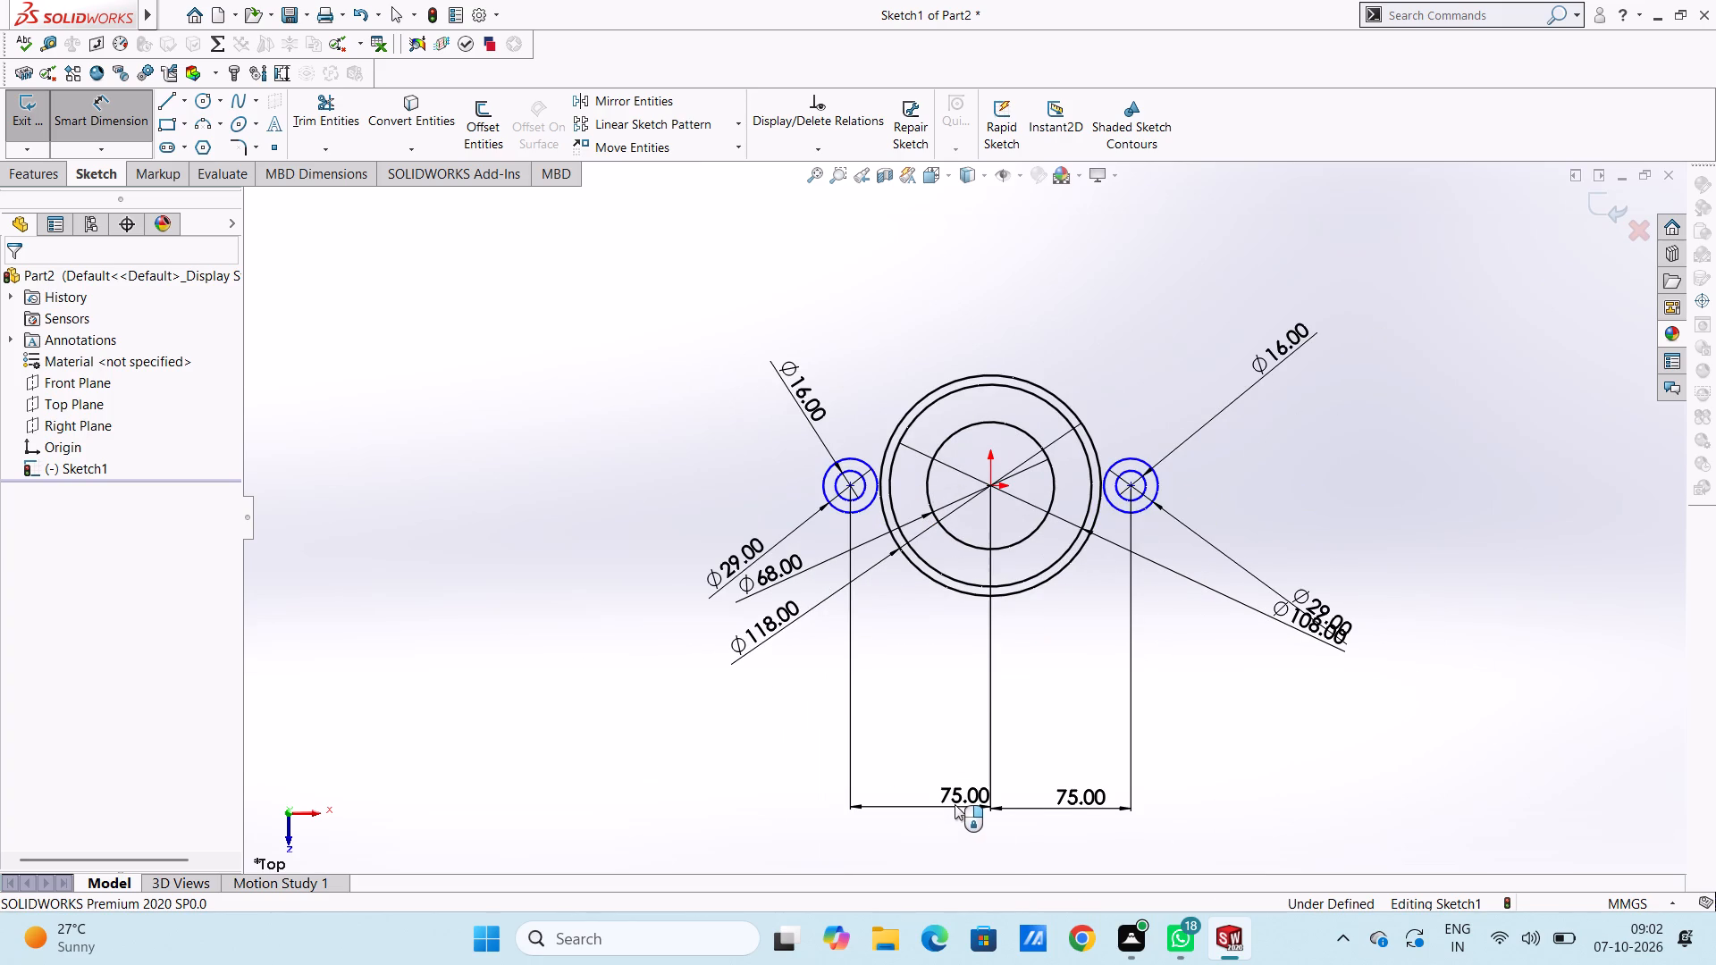
click(953, 756)
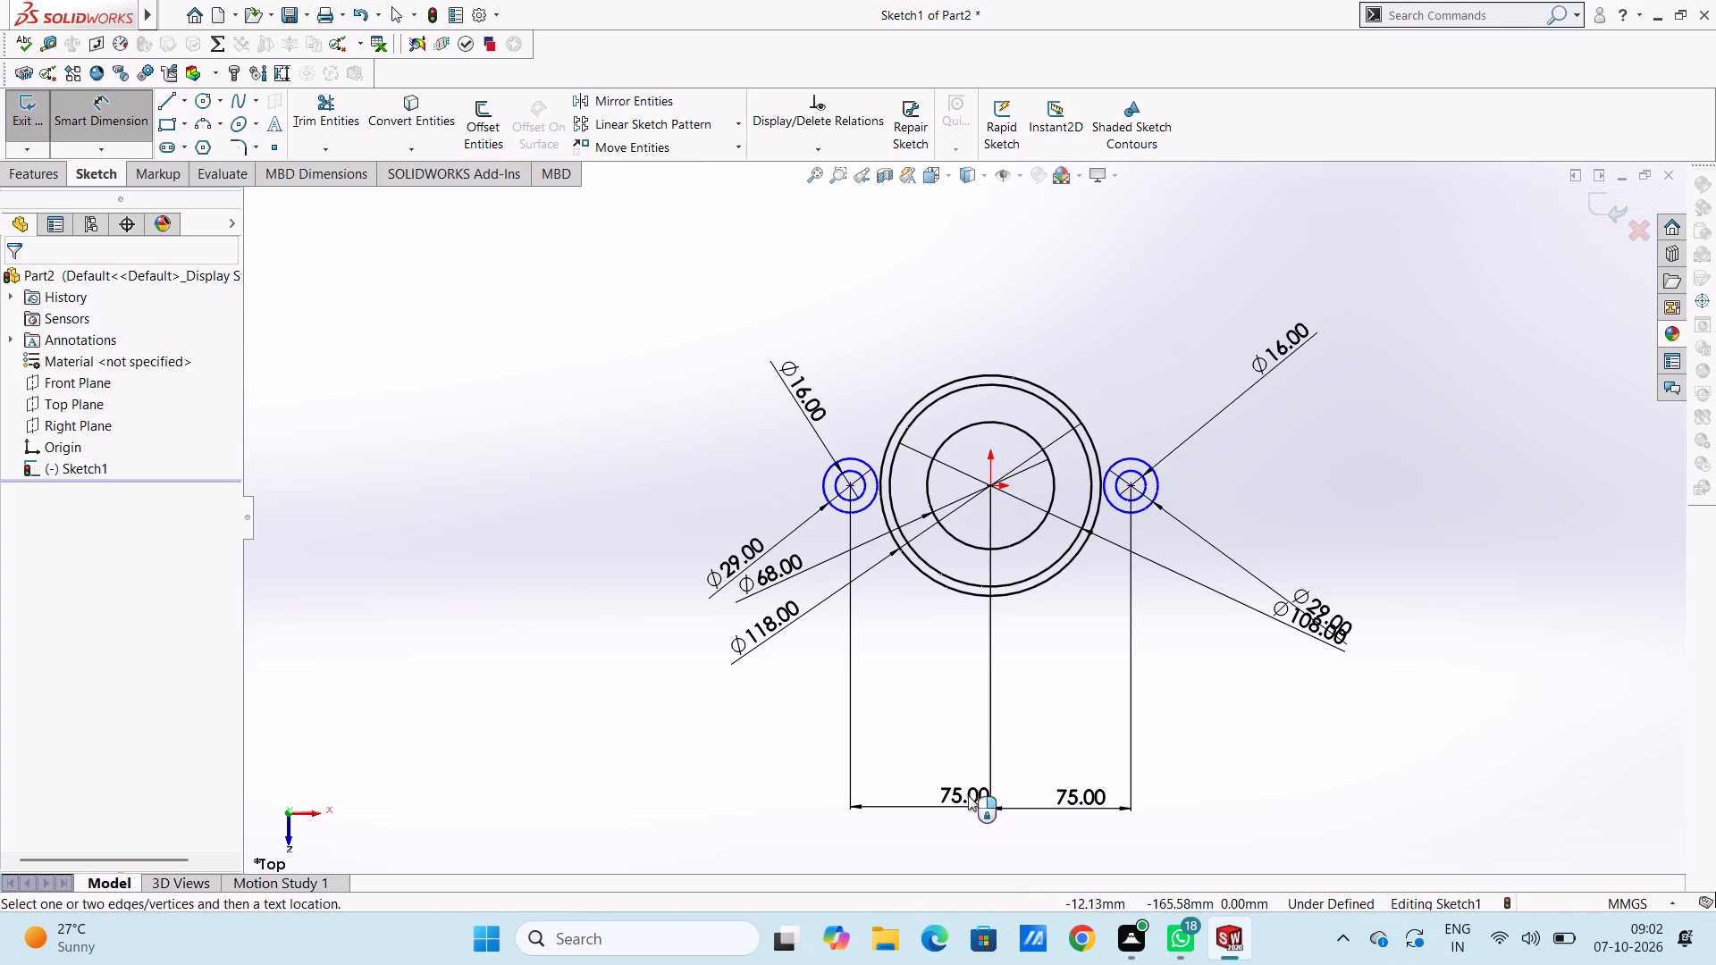
key(Escape)
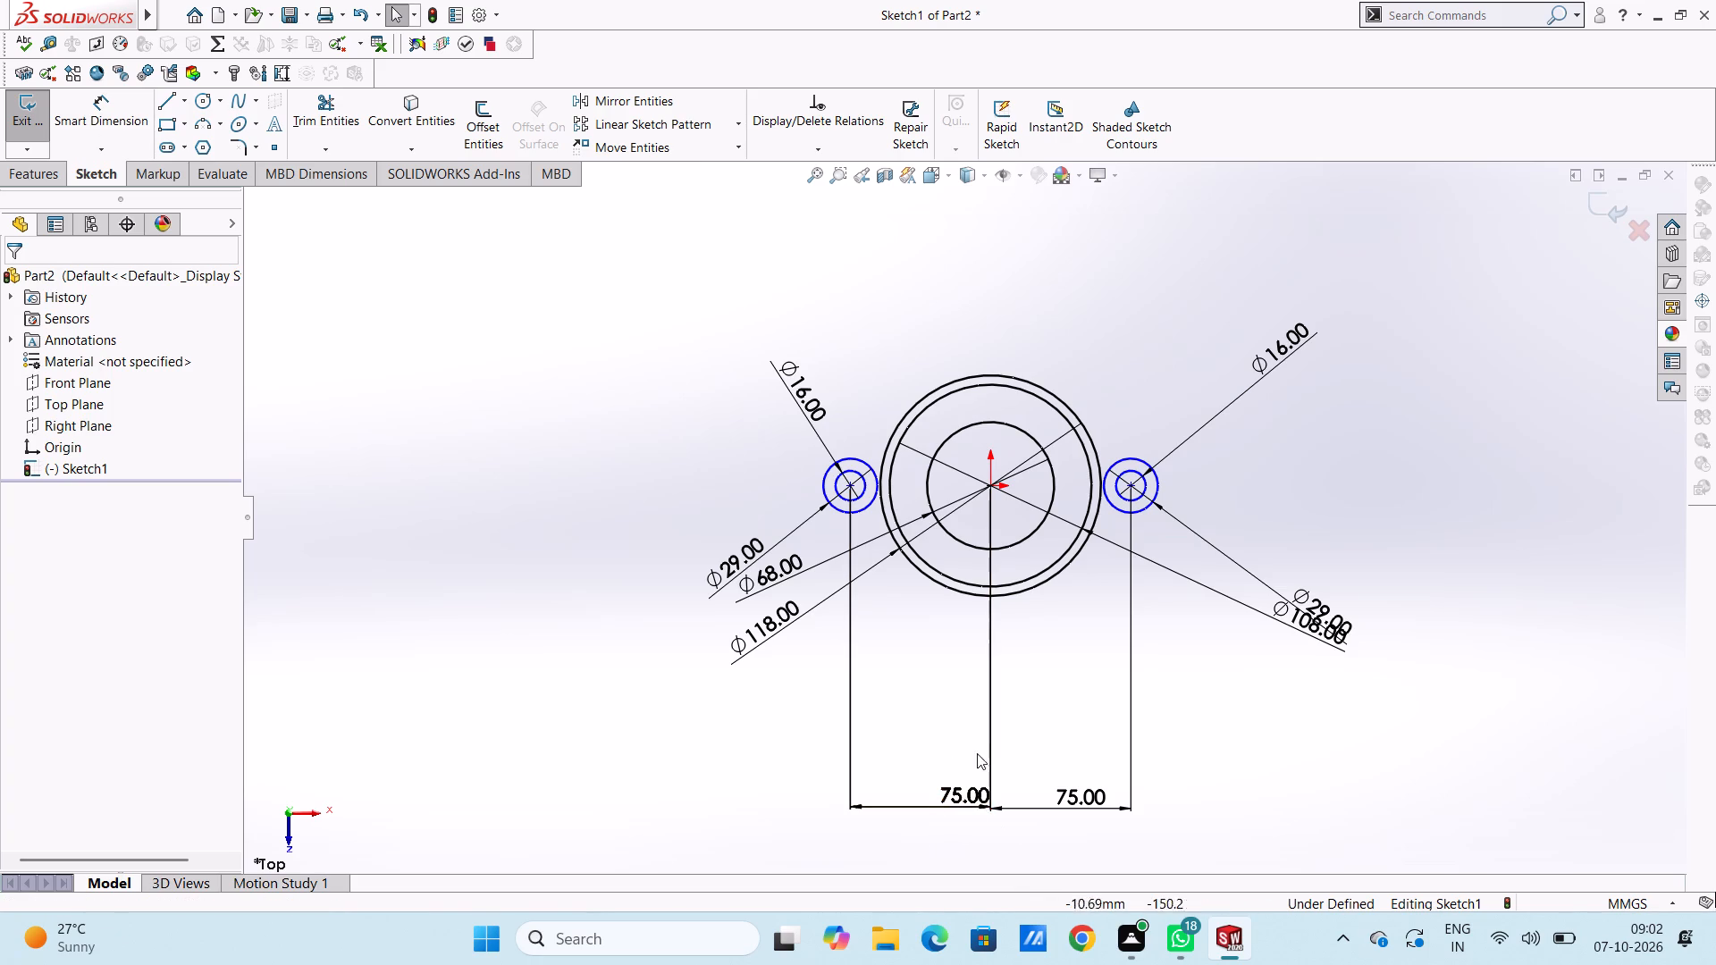
double_click(965, 788)
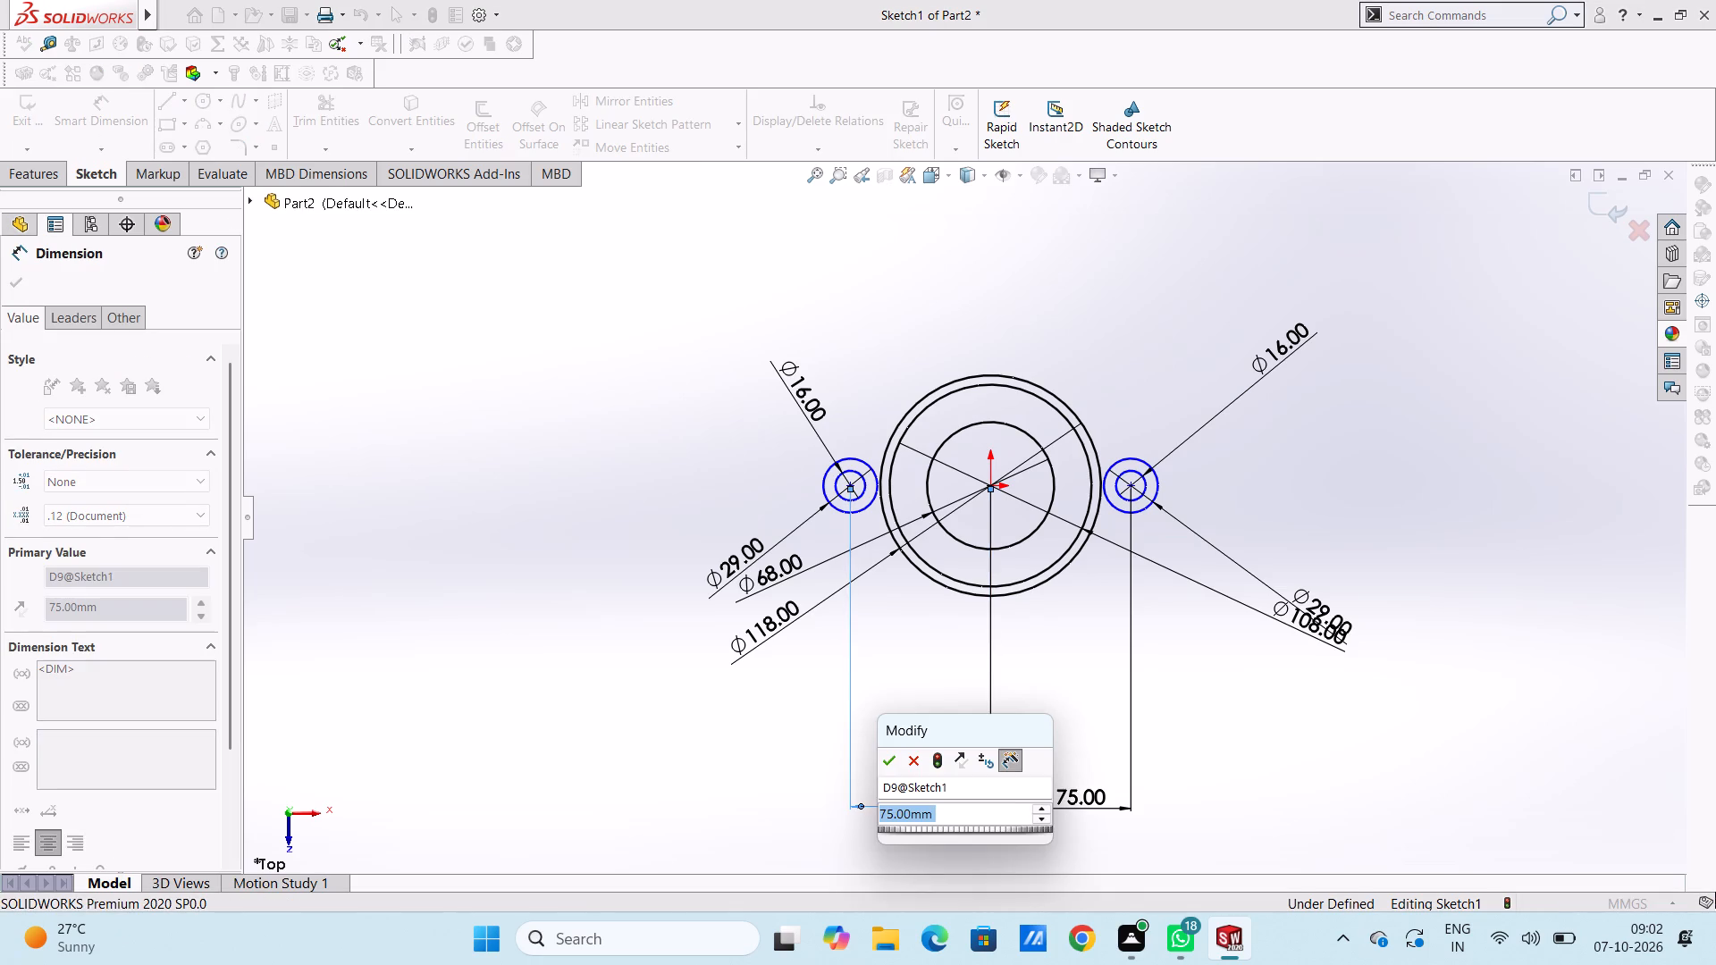
text(80)
key(Return)
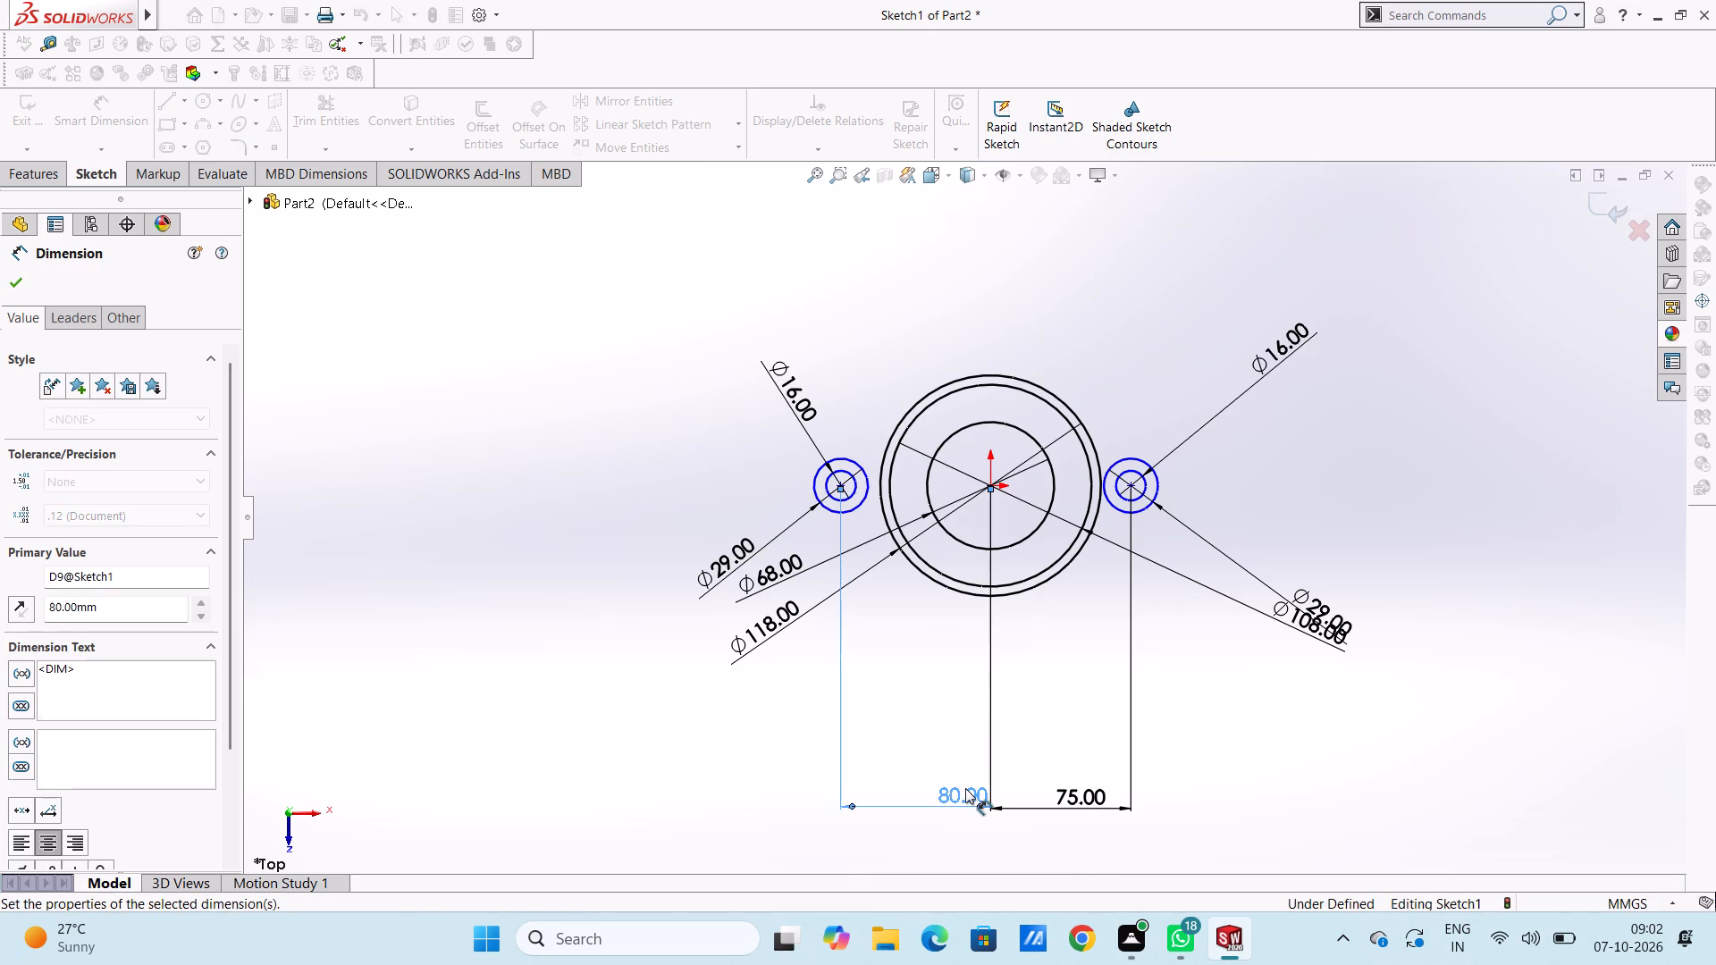
click(928, 678)
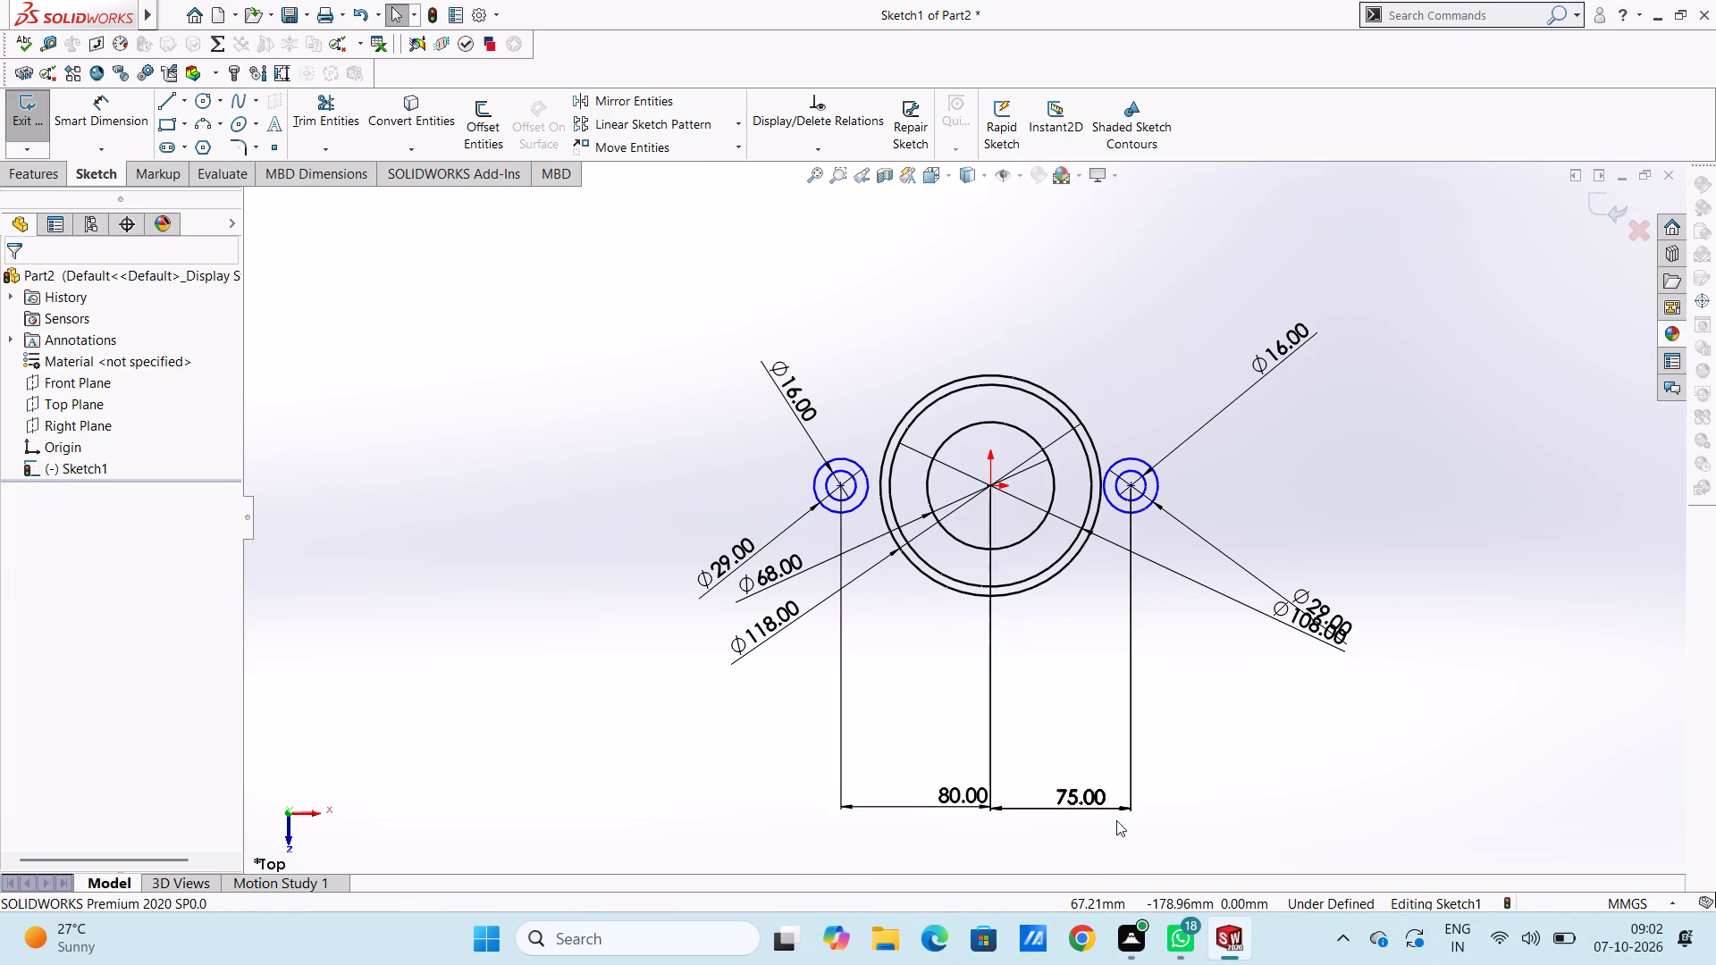
double_click(1101, 804)
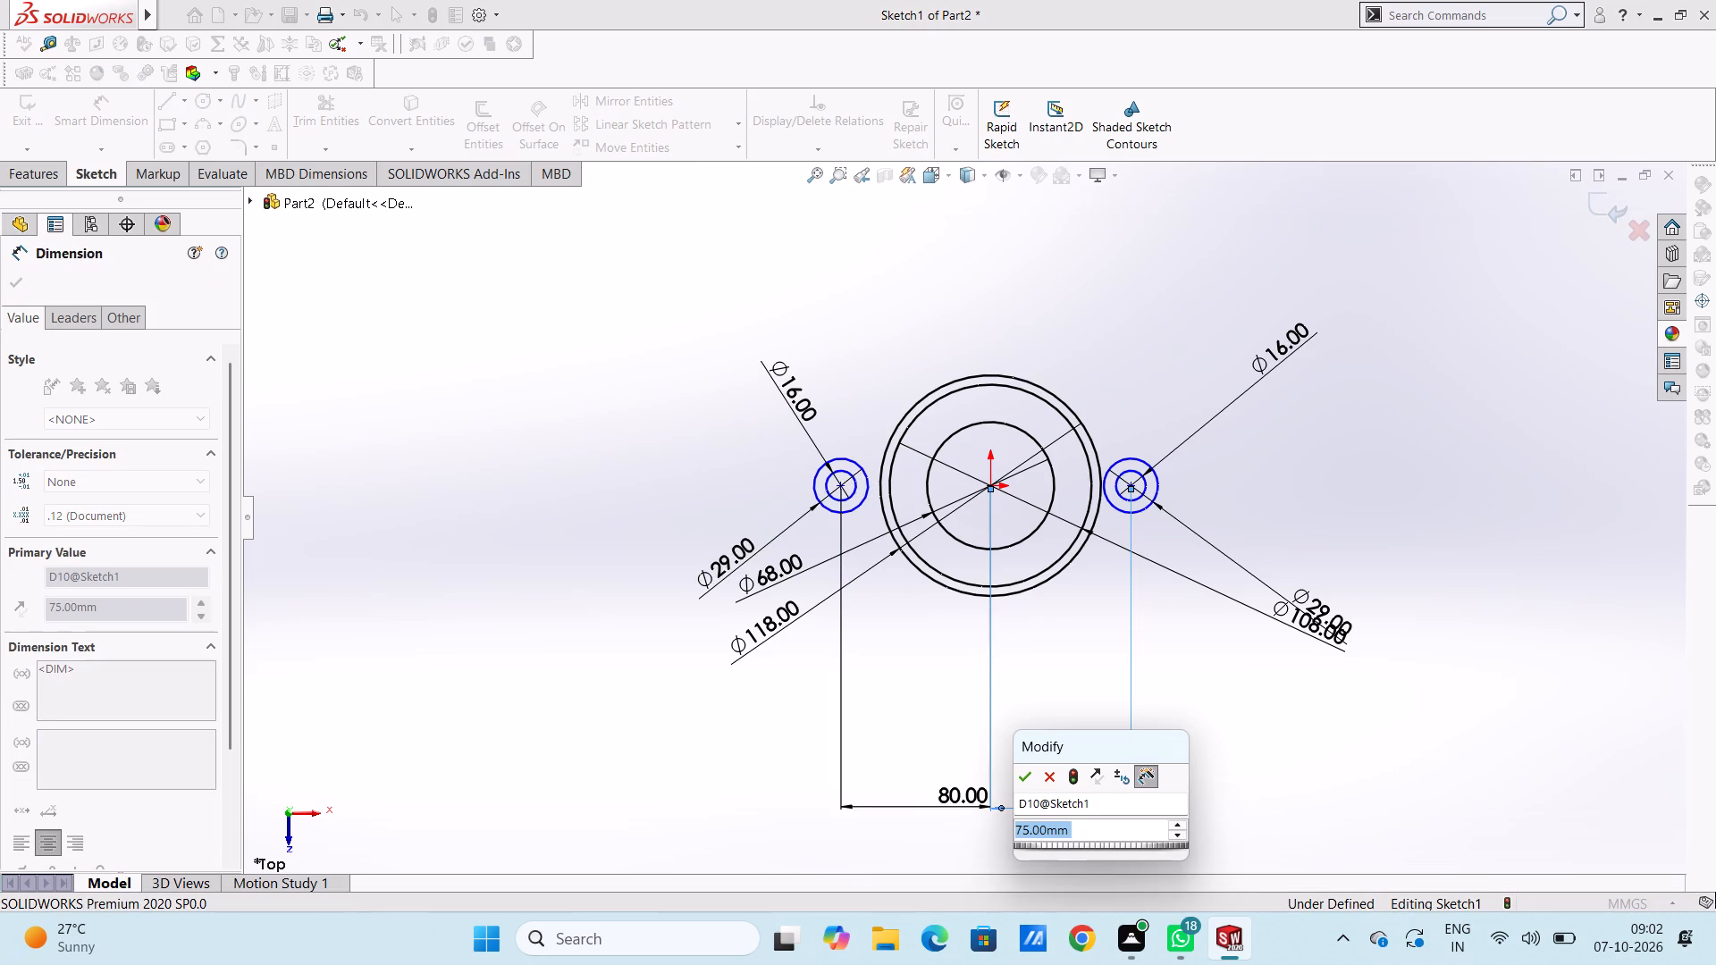
text(80)
key(Return)
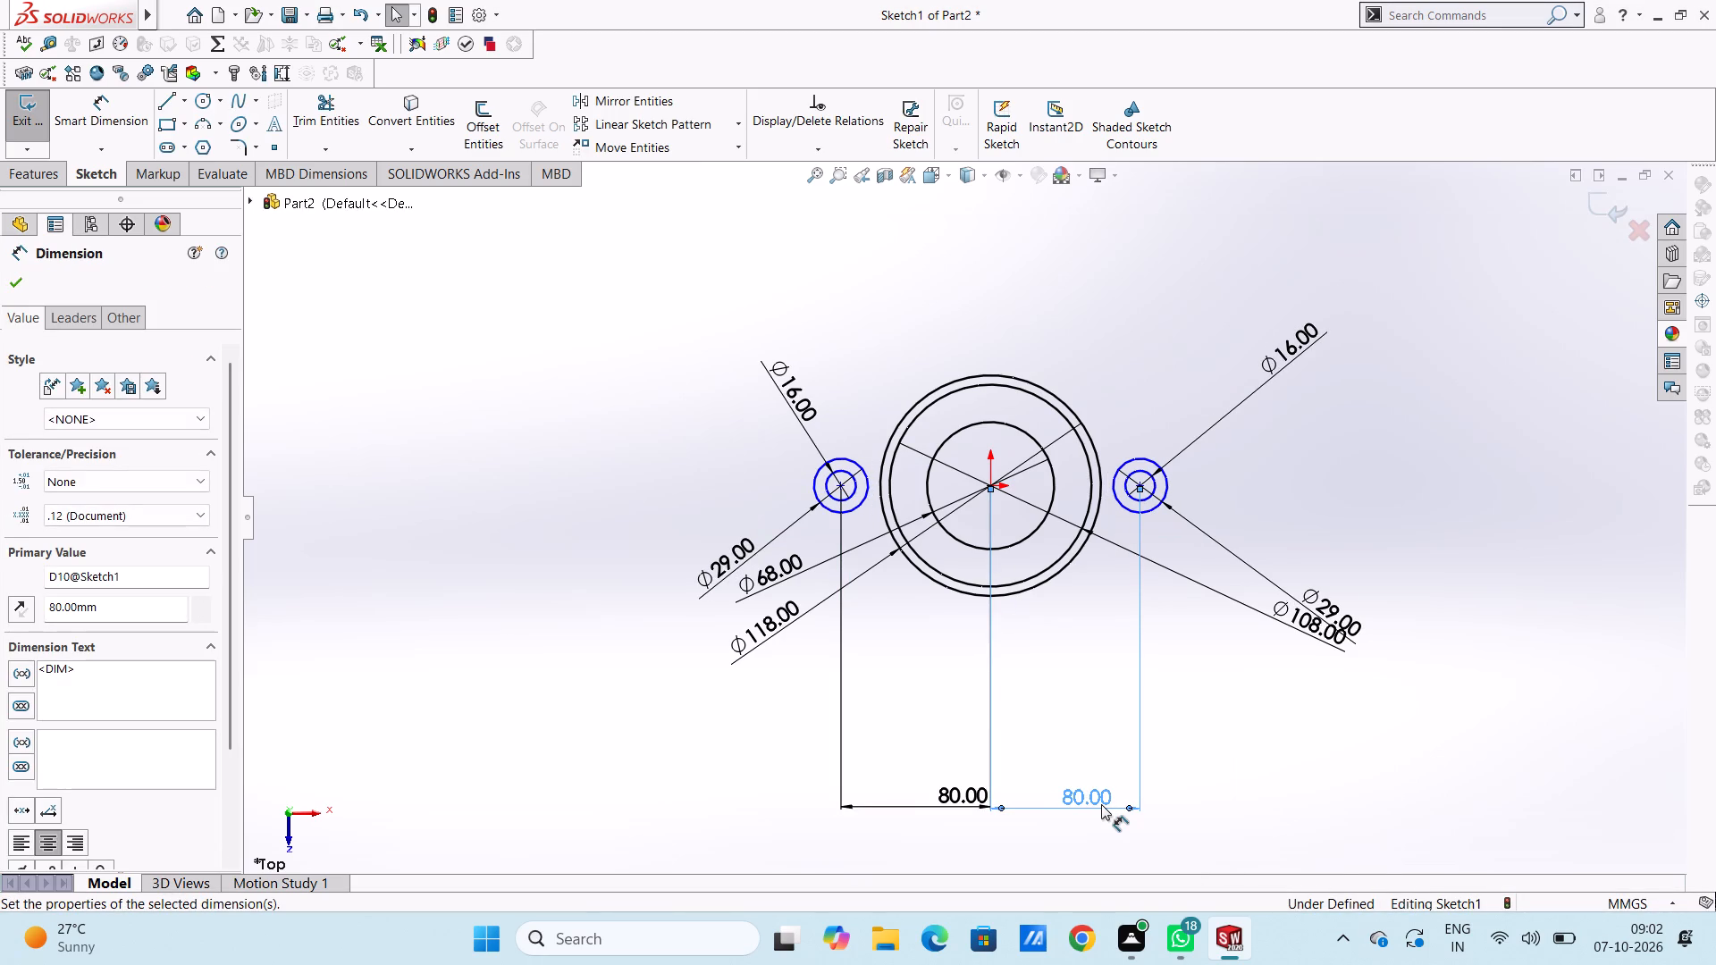
click(926, 331)
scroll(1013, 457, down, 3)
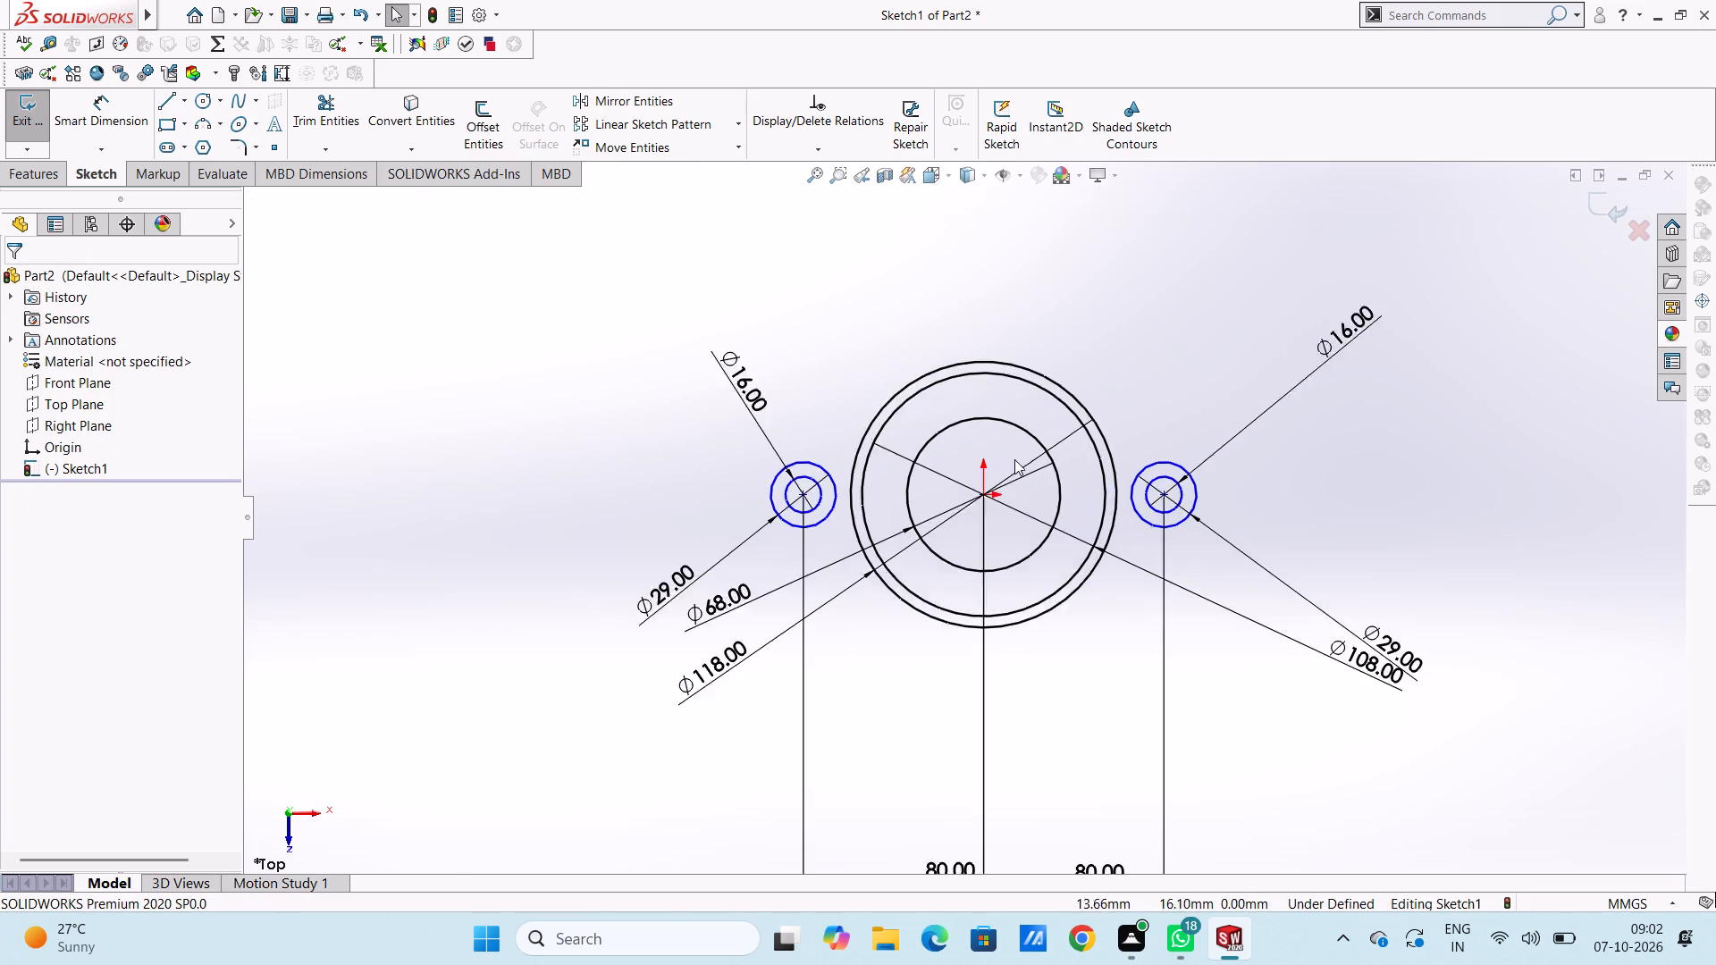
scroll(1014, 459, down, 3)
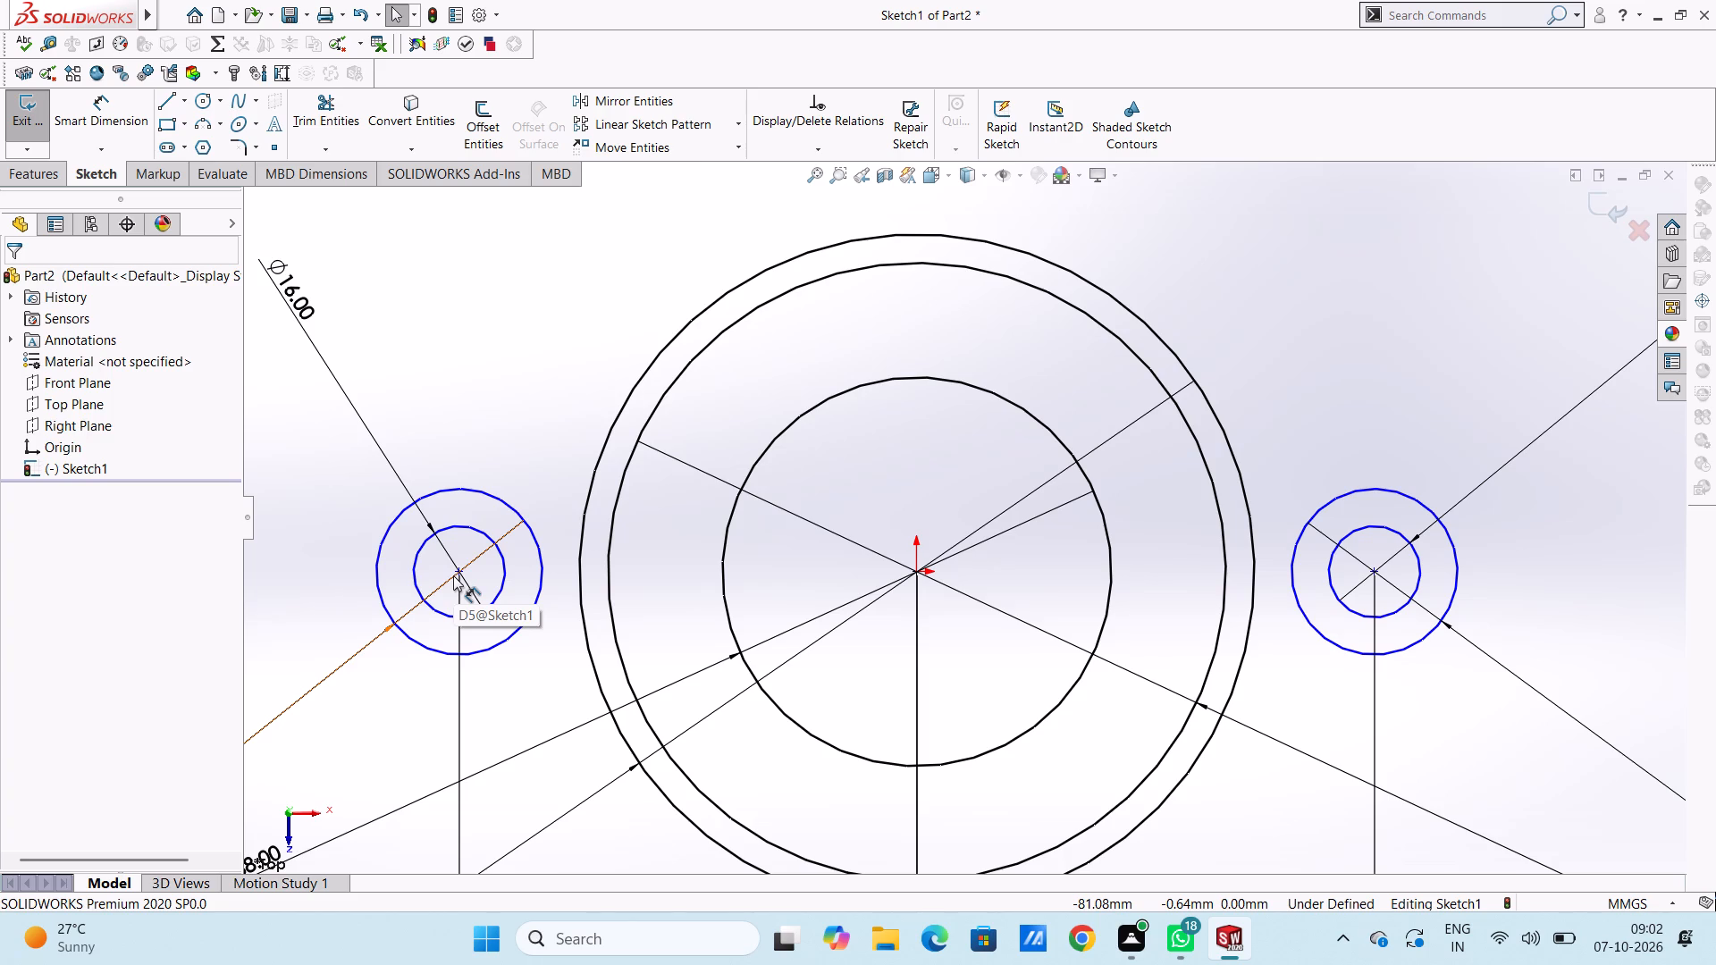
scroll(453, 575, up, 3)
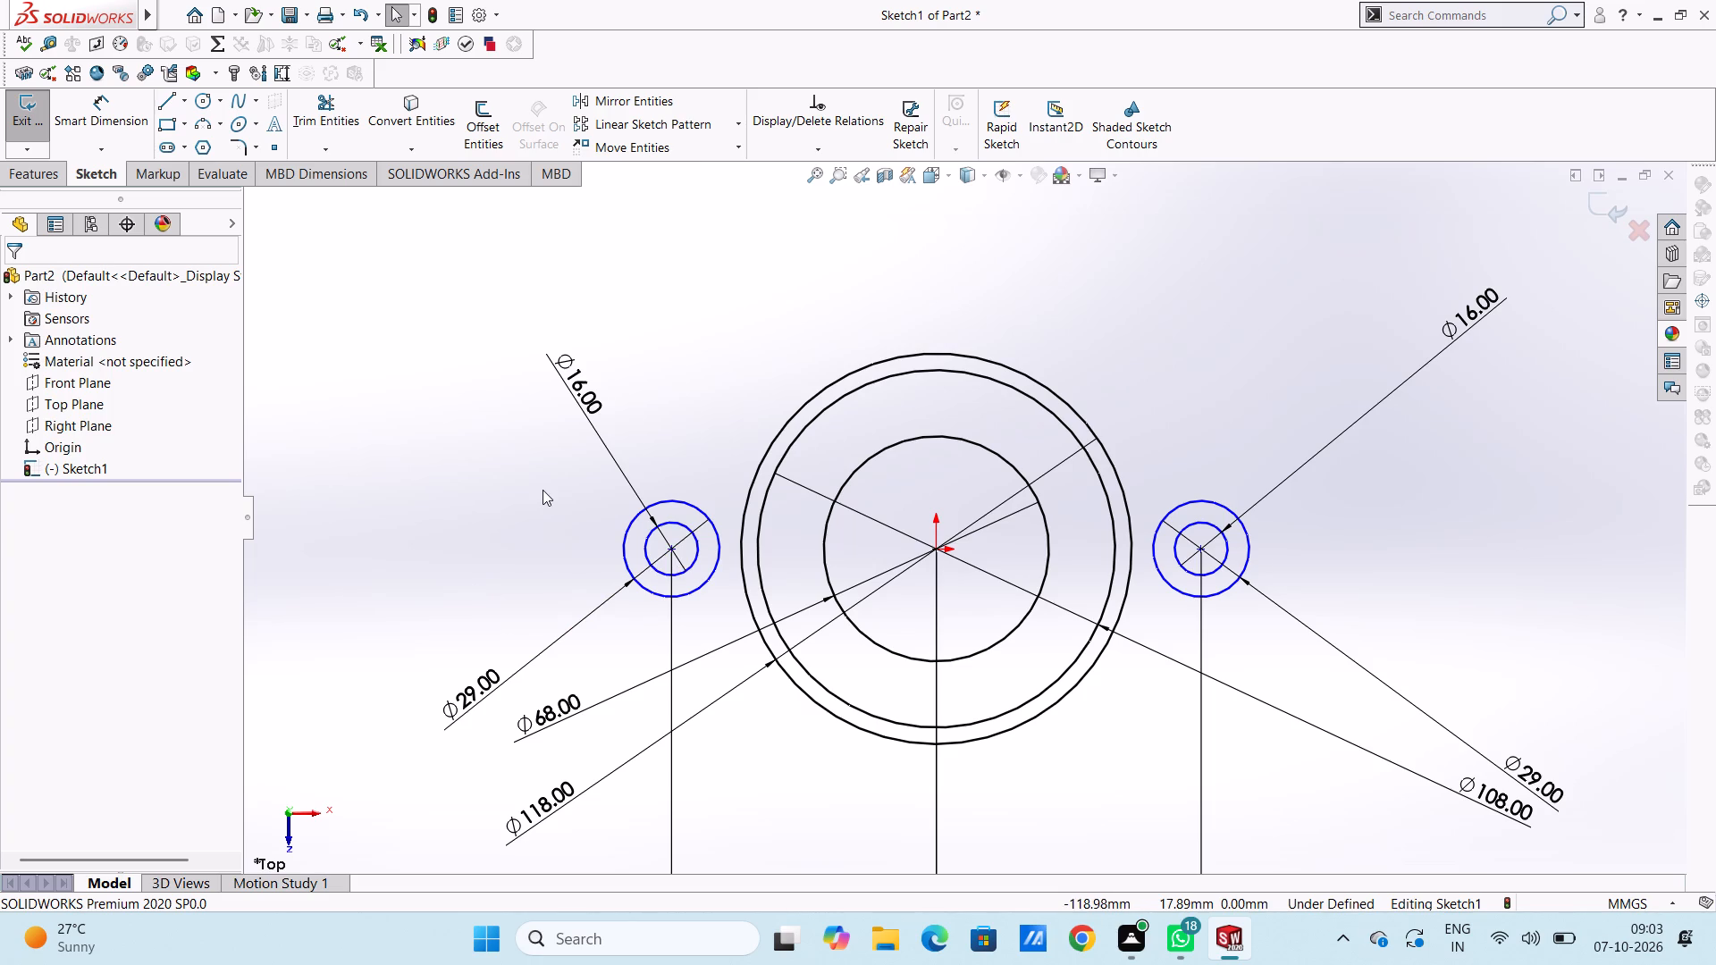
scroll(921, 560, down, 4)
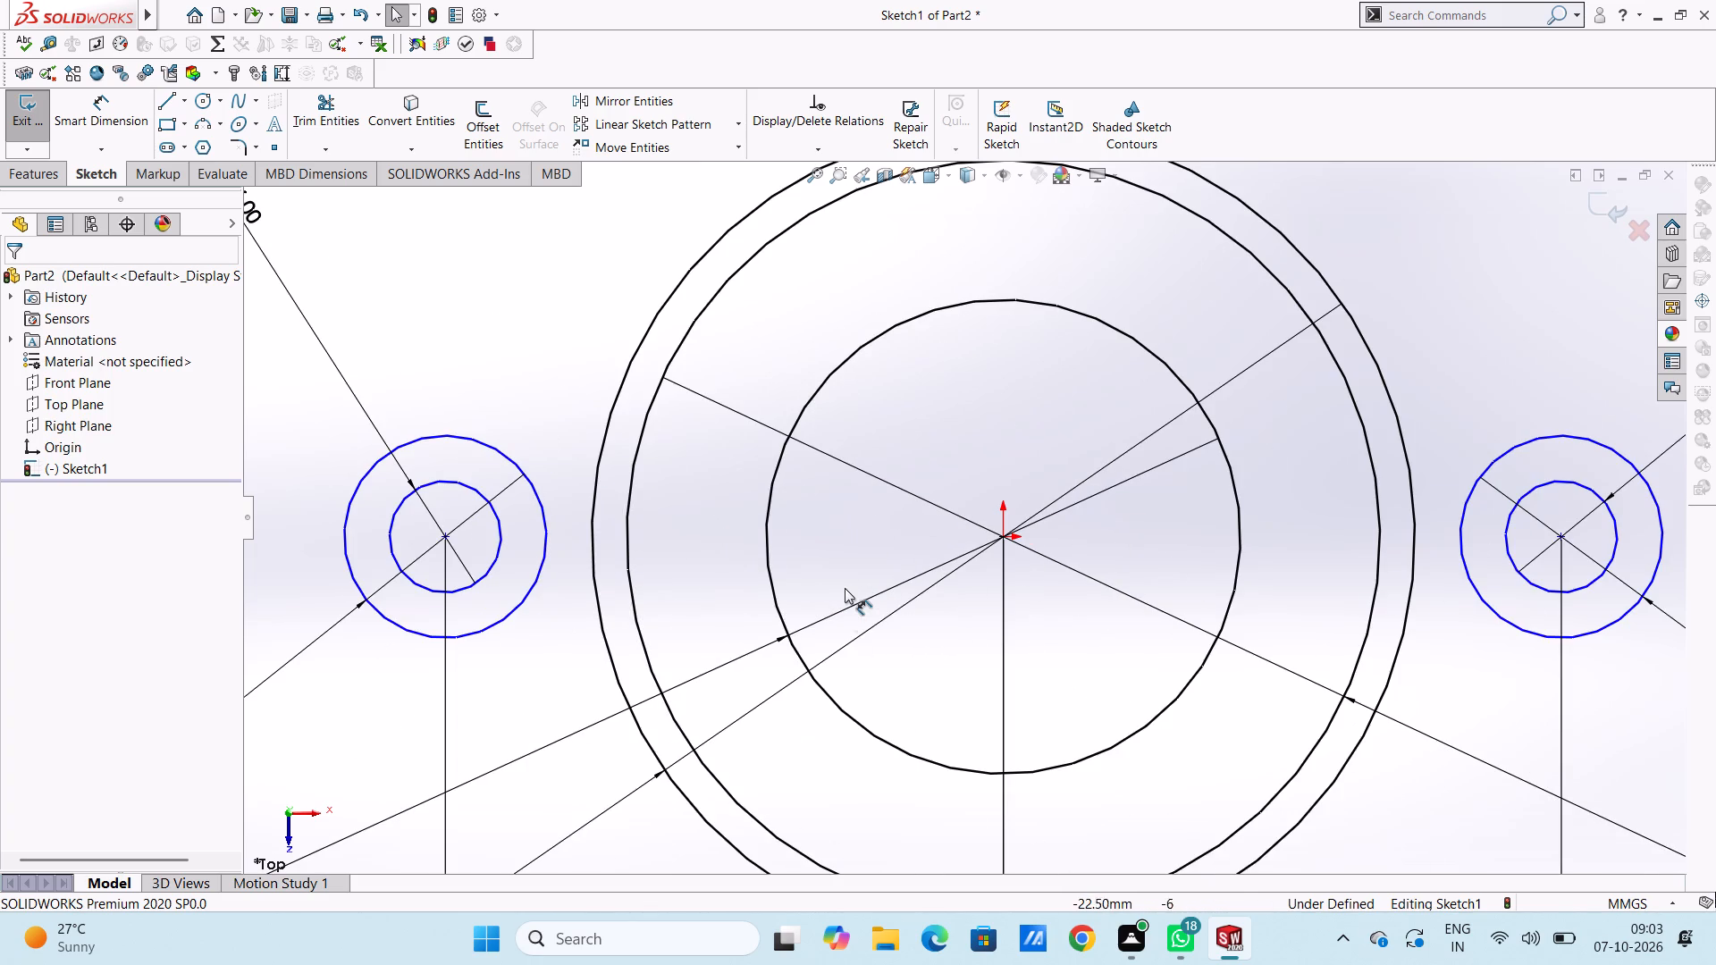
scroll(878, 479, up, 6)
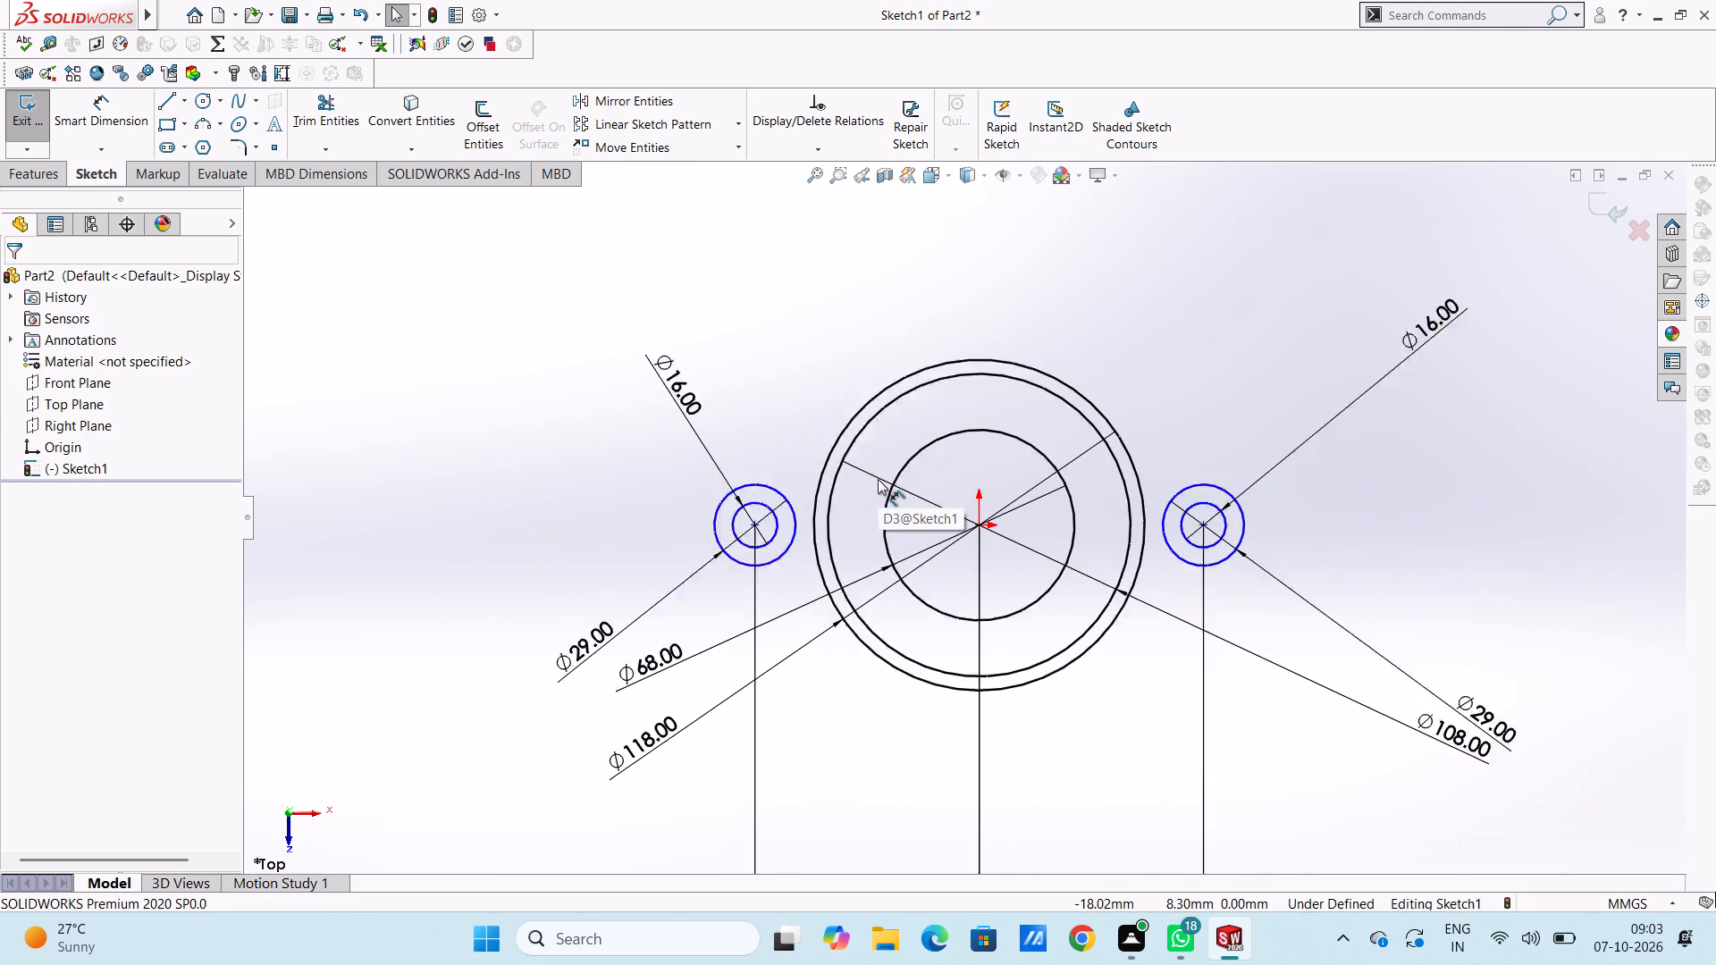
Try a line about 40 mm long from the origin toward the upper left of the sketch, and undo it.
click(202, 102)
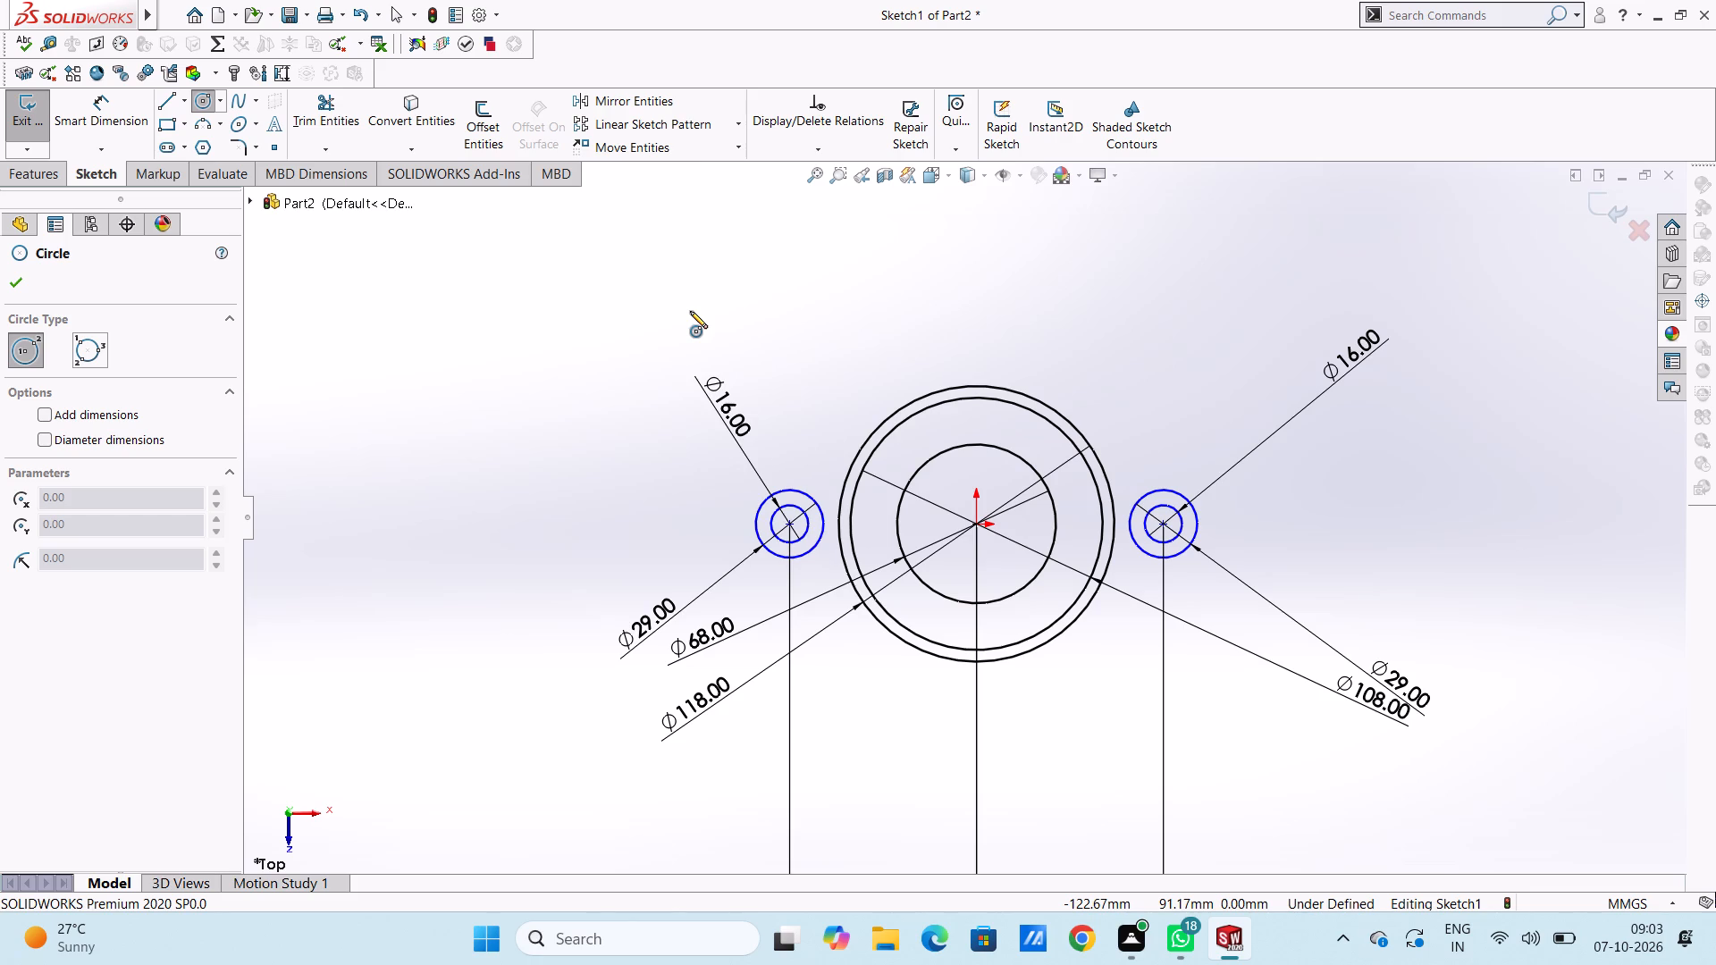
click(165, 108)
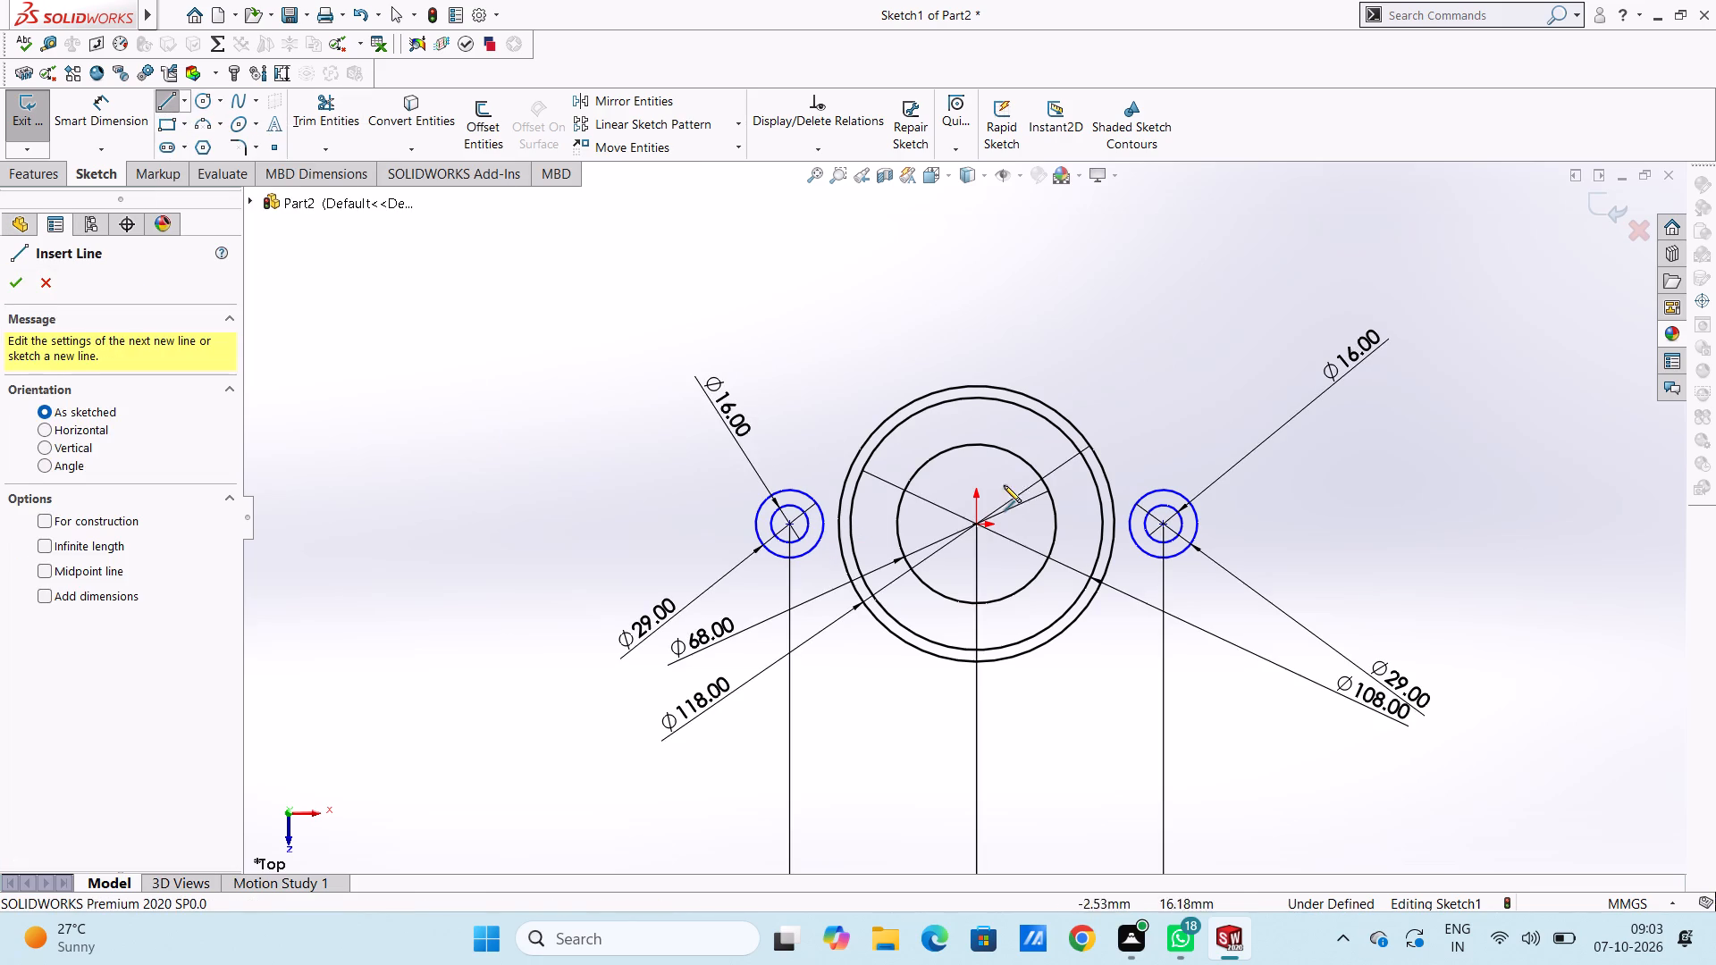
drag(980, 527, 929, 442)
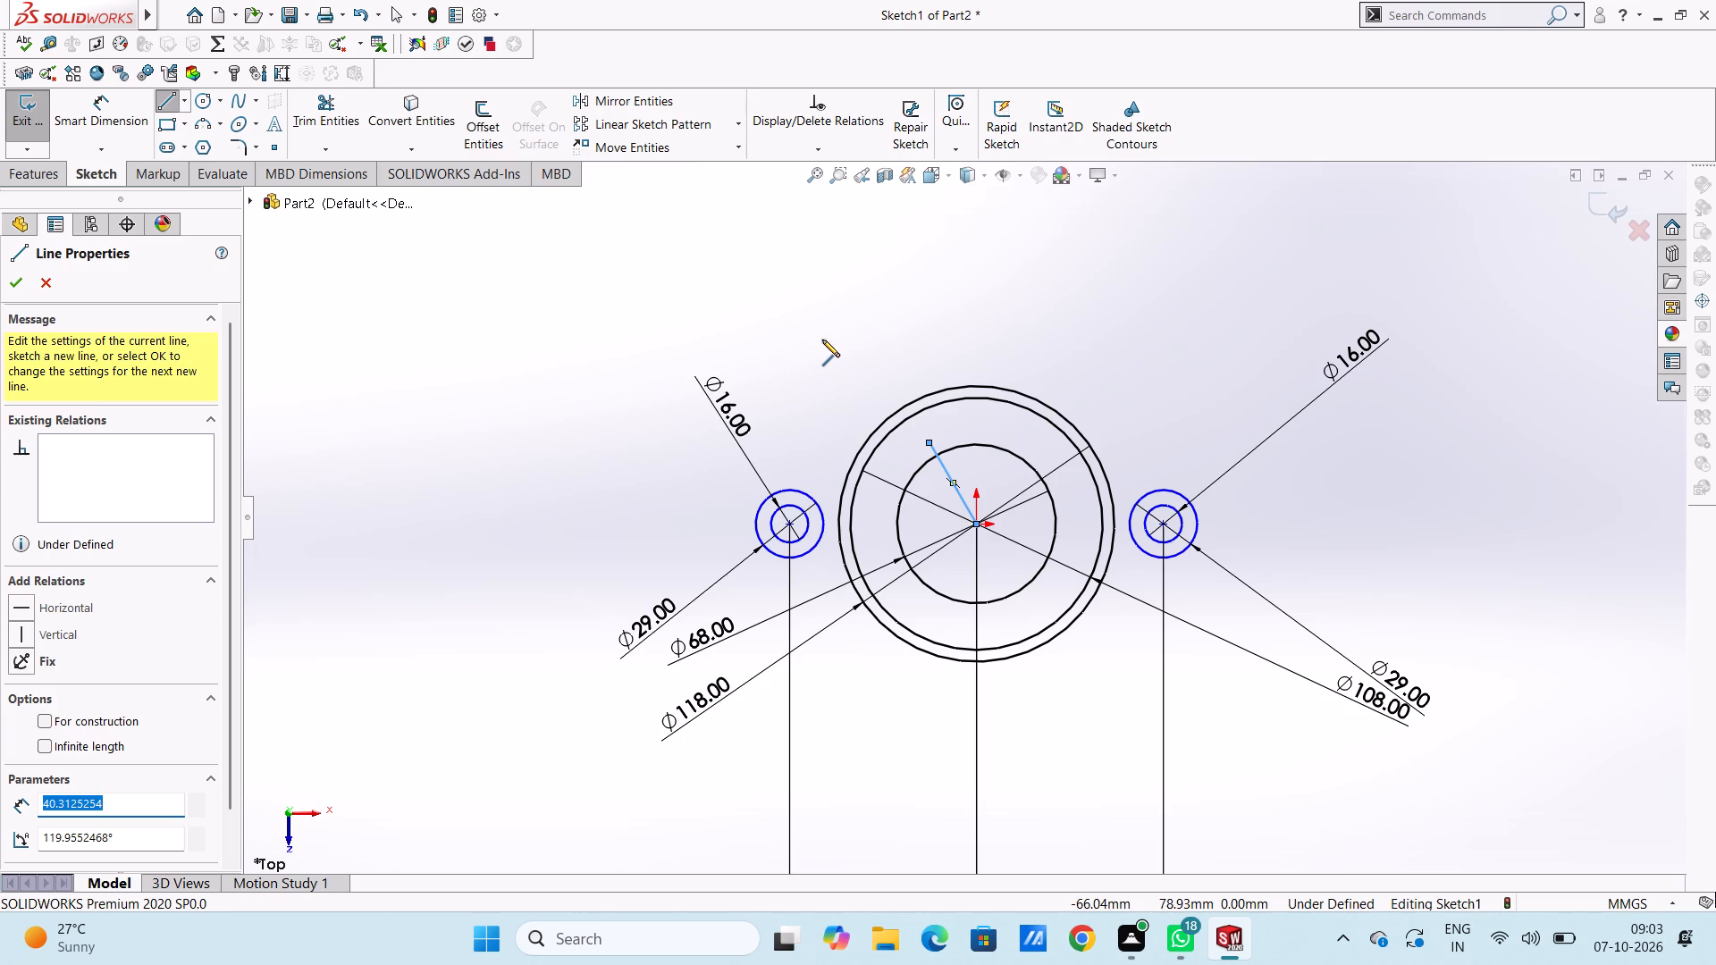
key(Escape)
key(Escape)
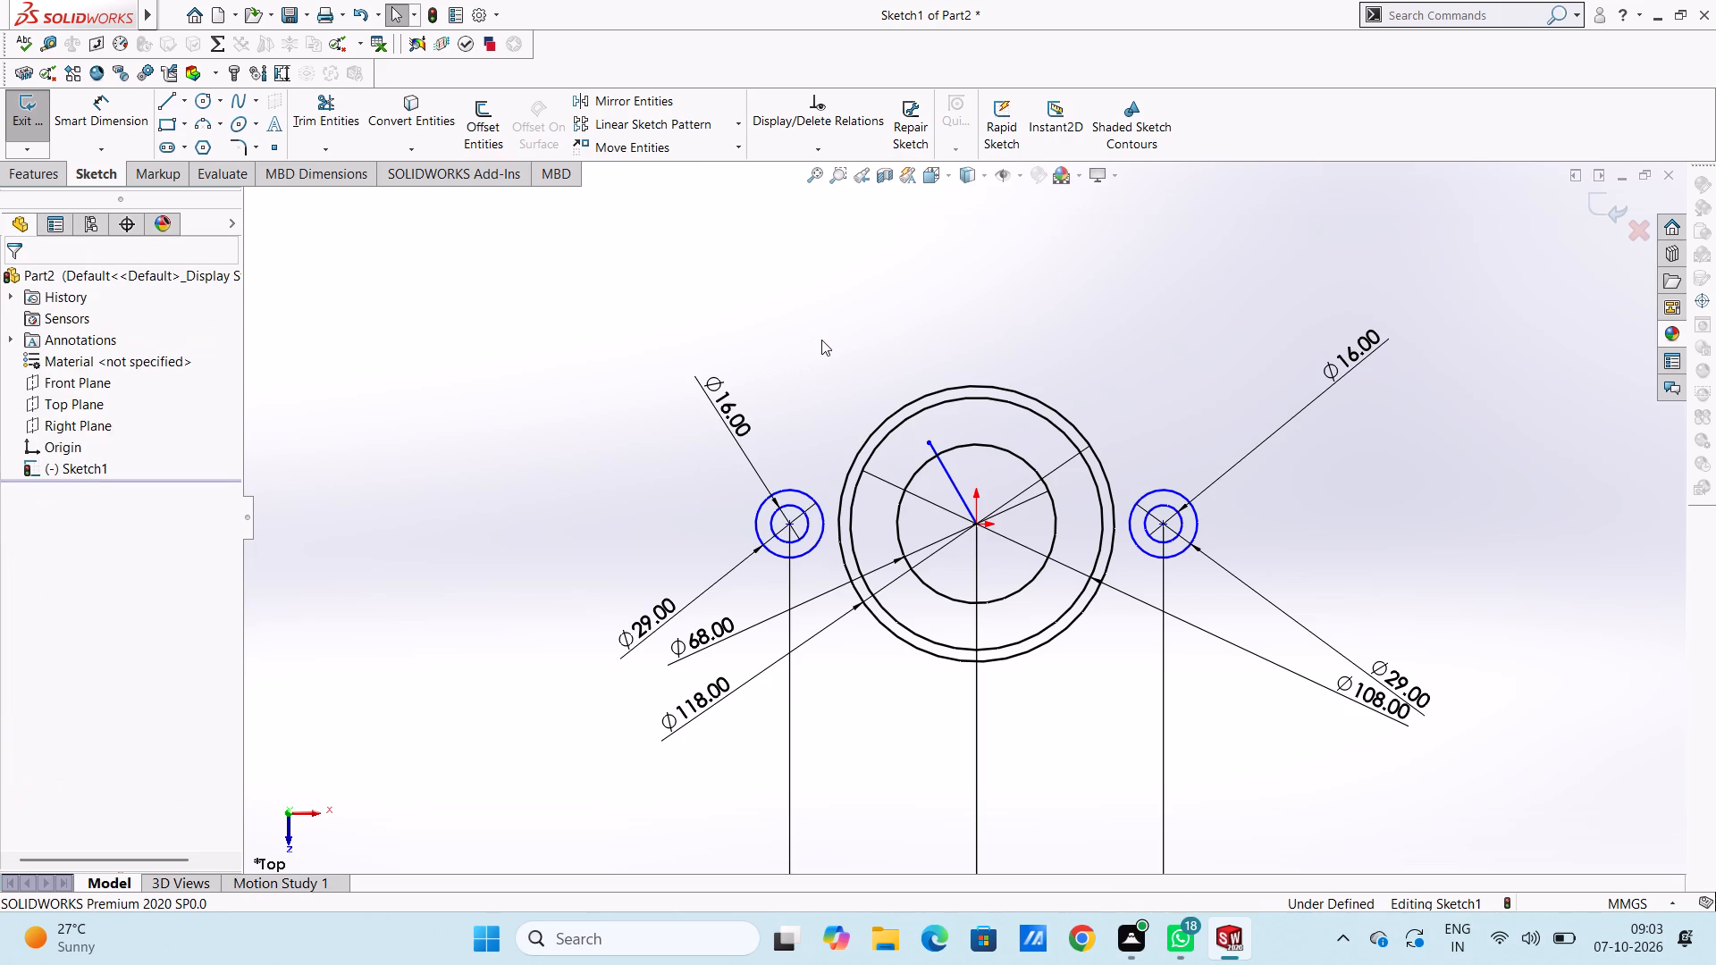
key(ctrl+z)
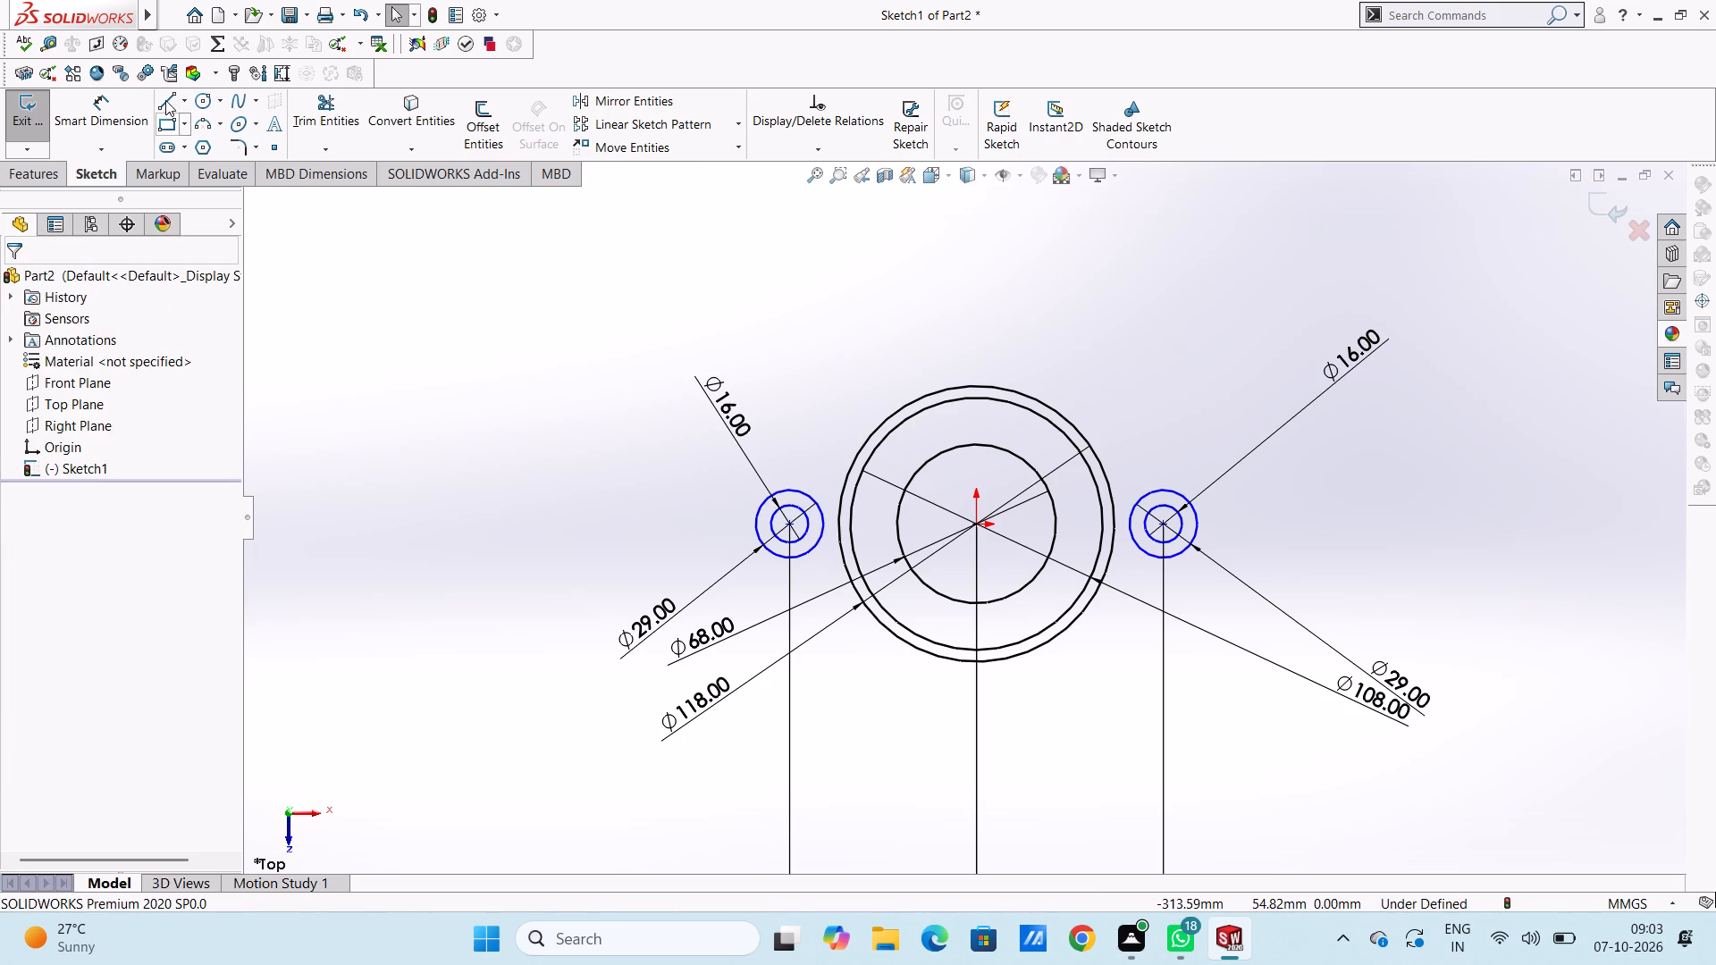
Sketch a slanted line about 122 mm long from the origin up and to the left, ending beyond the 118 mm circle.
click(170, 96)
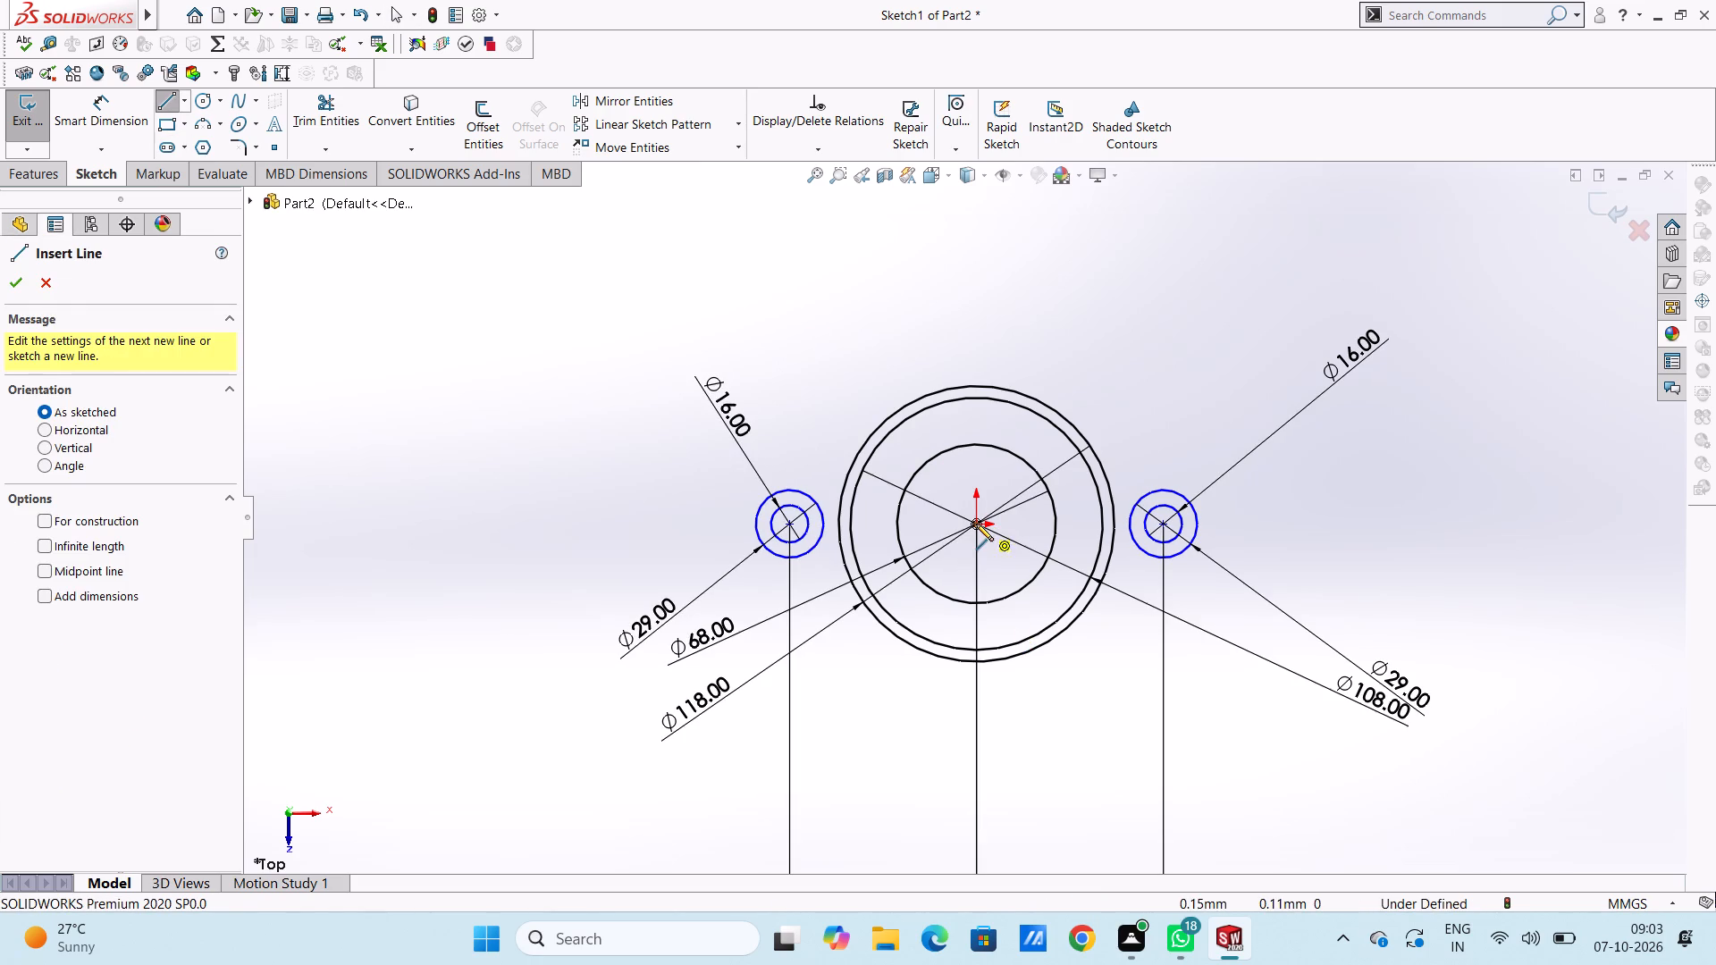
click(976, 524)
click(793, 307)
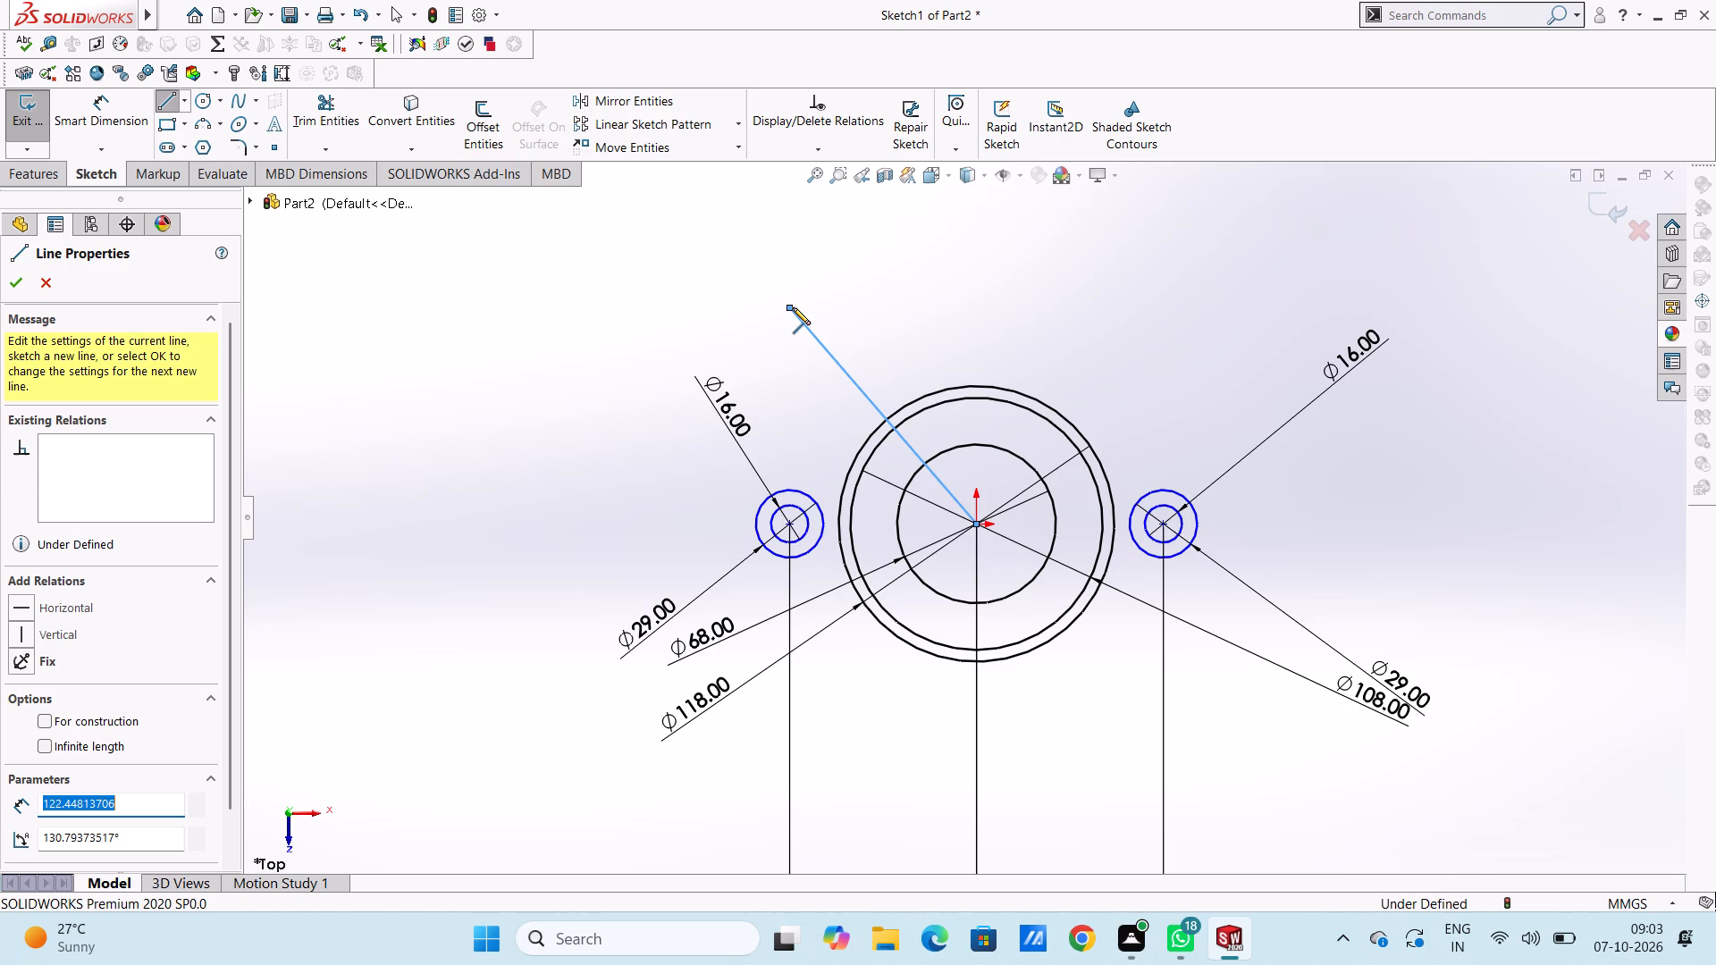
key(Escape)
key(Escape)
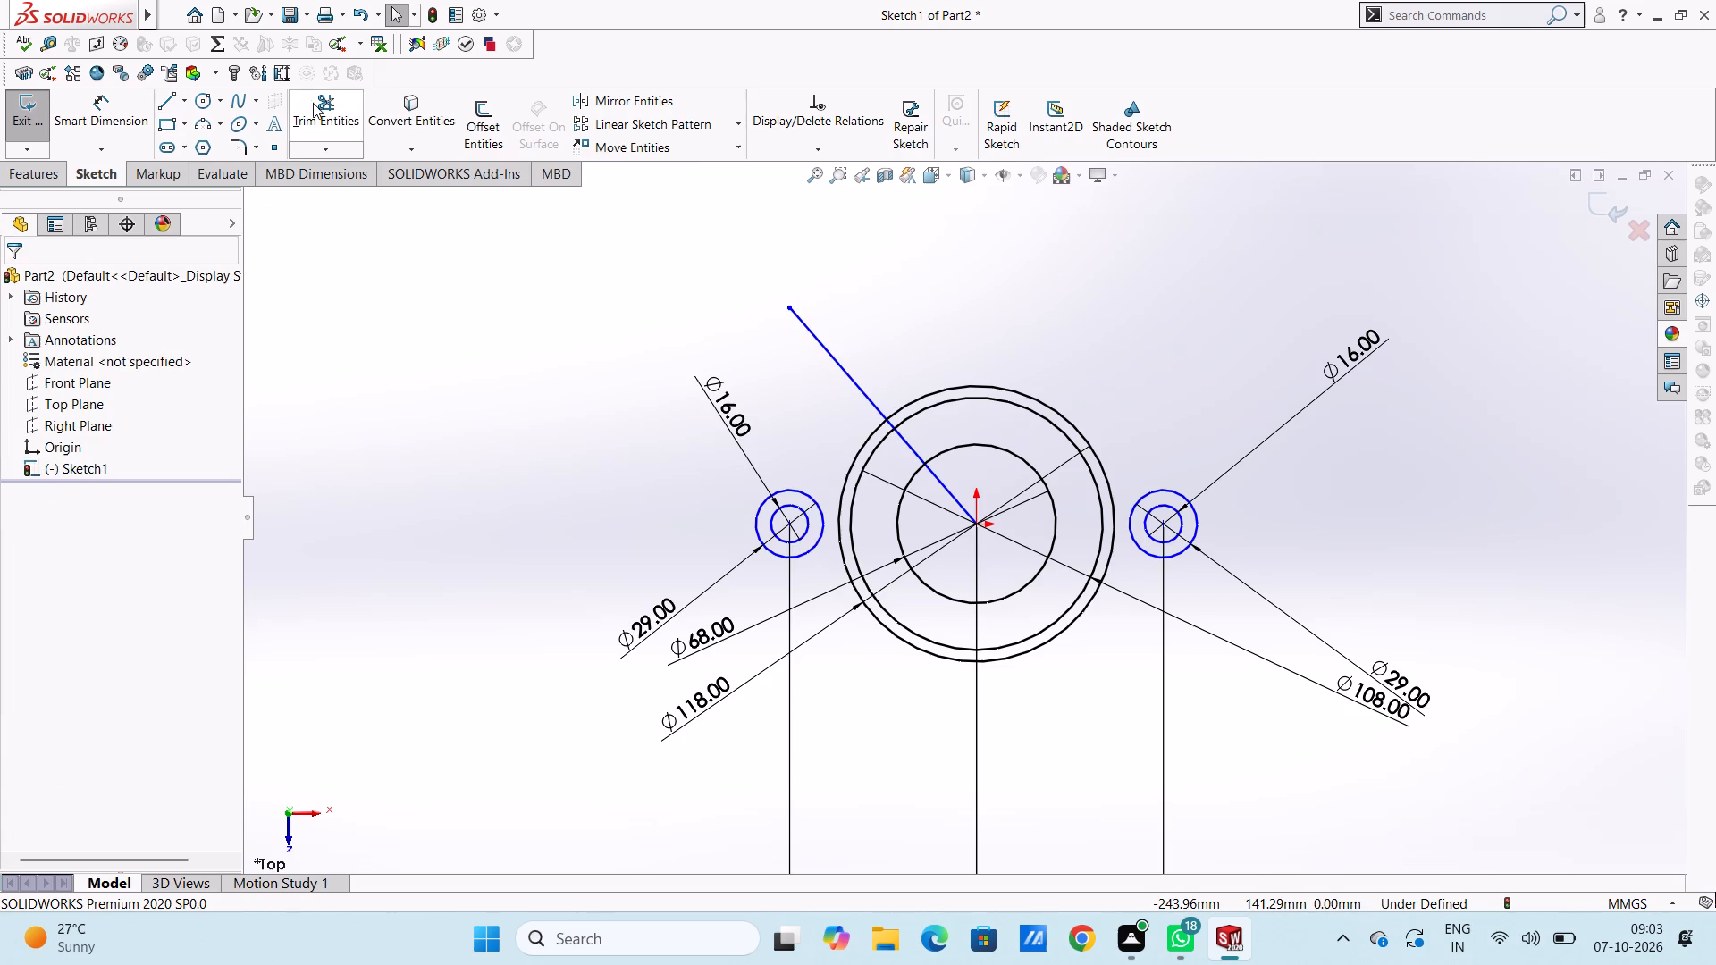
Dimension the angle between the slanted line and the vertical direction through the origin as 45°, placed above the circles.
click(114, 113)
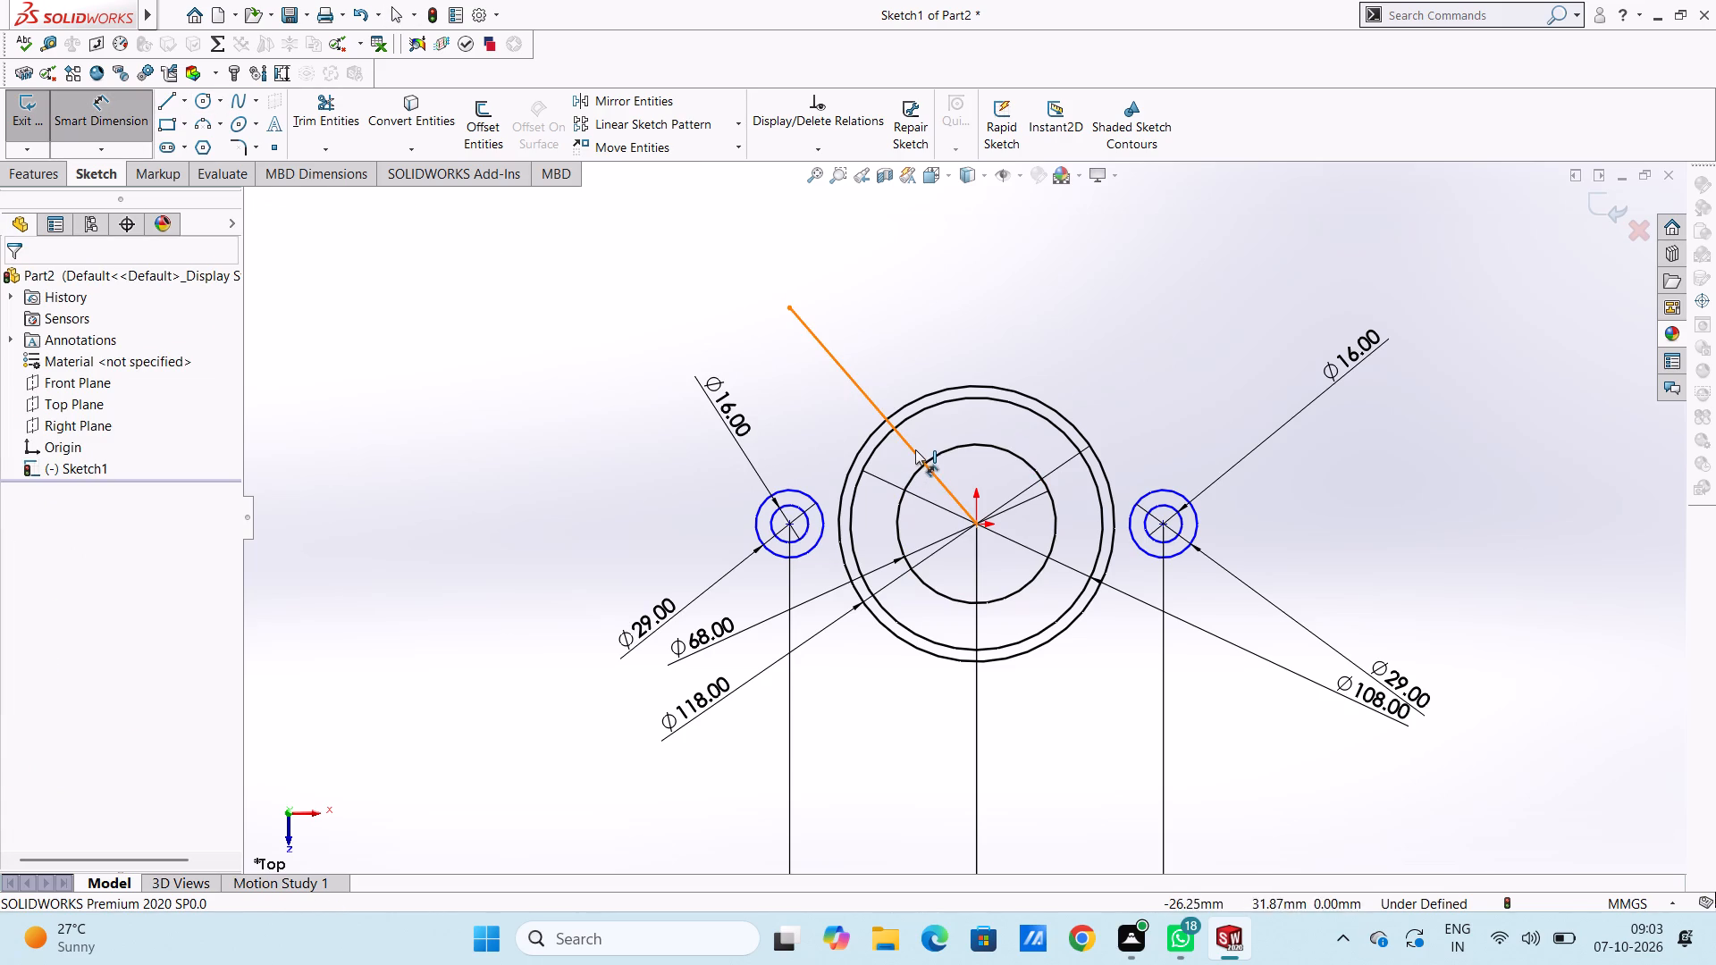
click(915, 449)
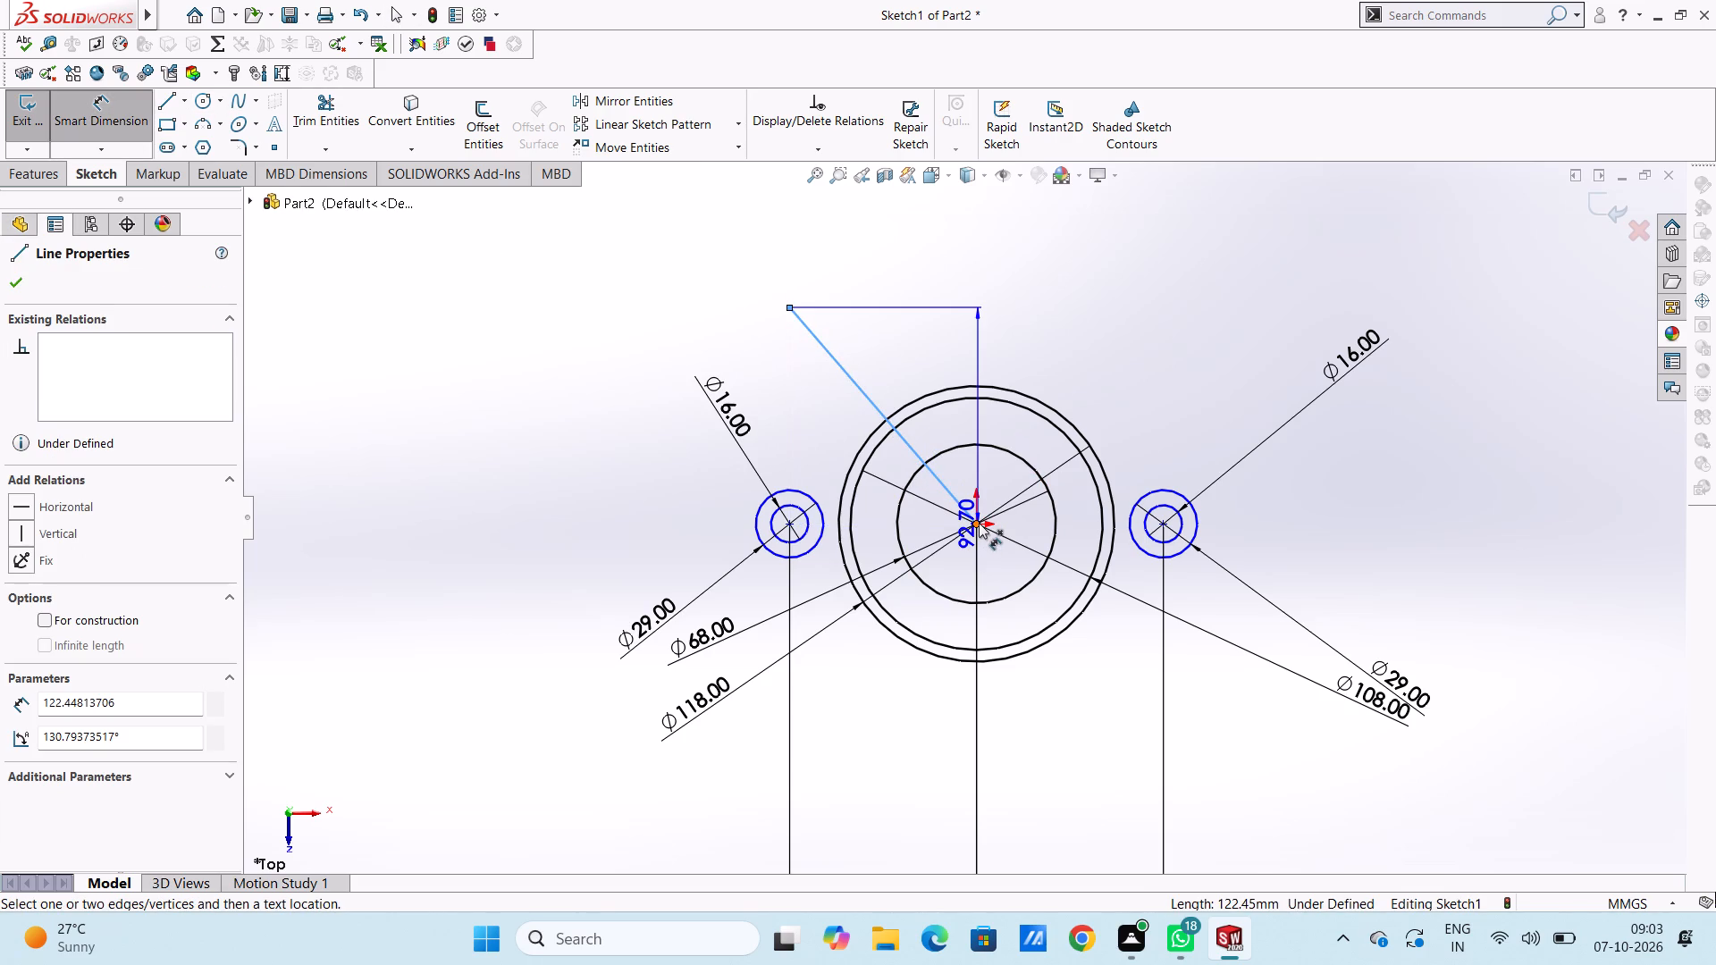
click(979, 523)
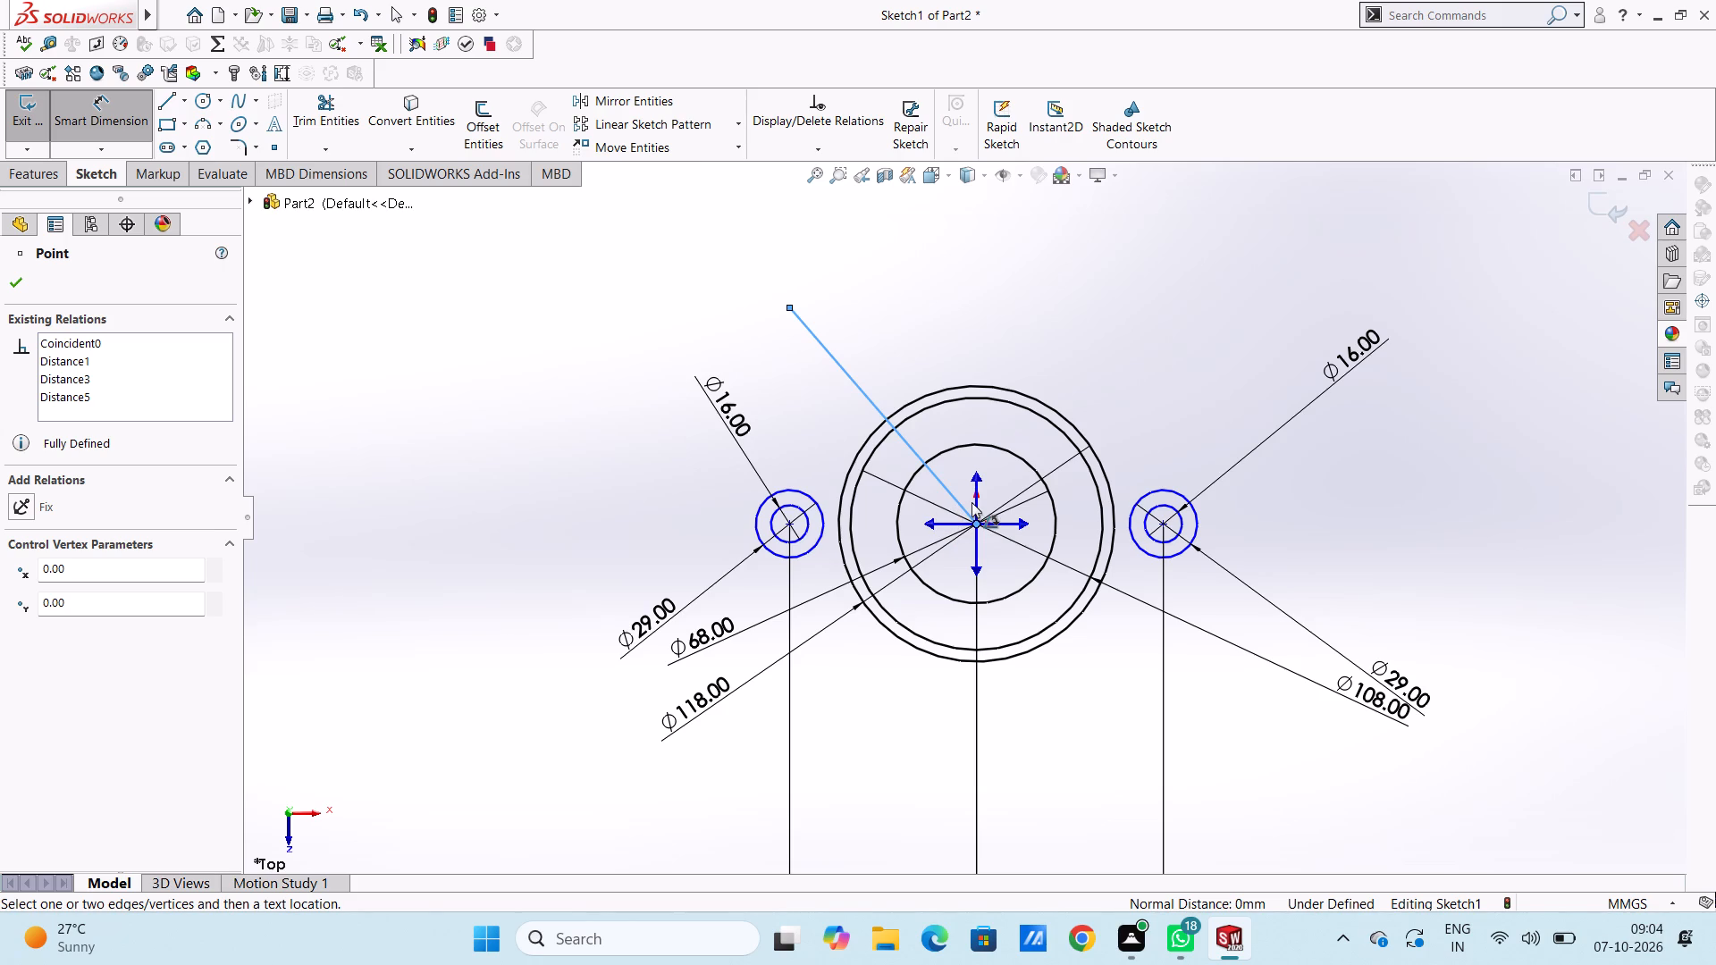
click(973, 479)
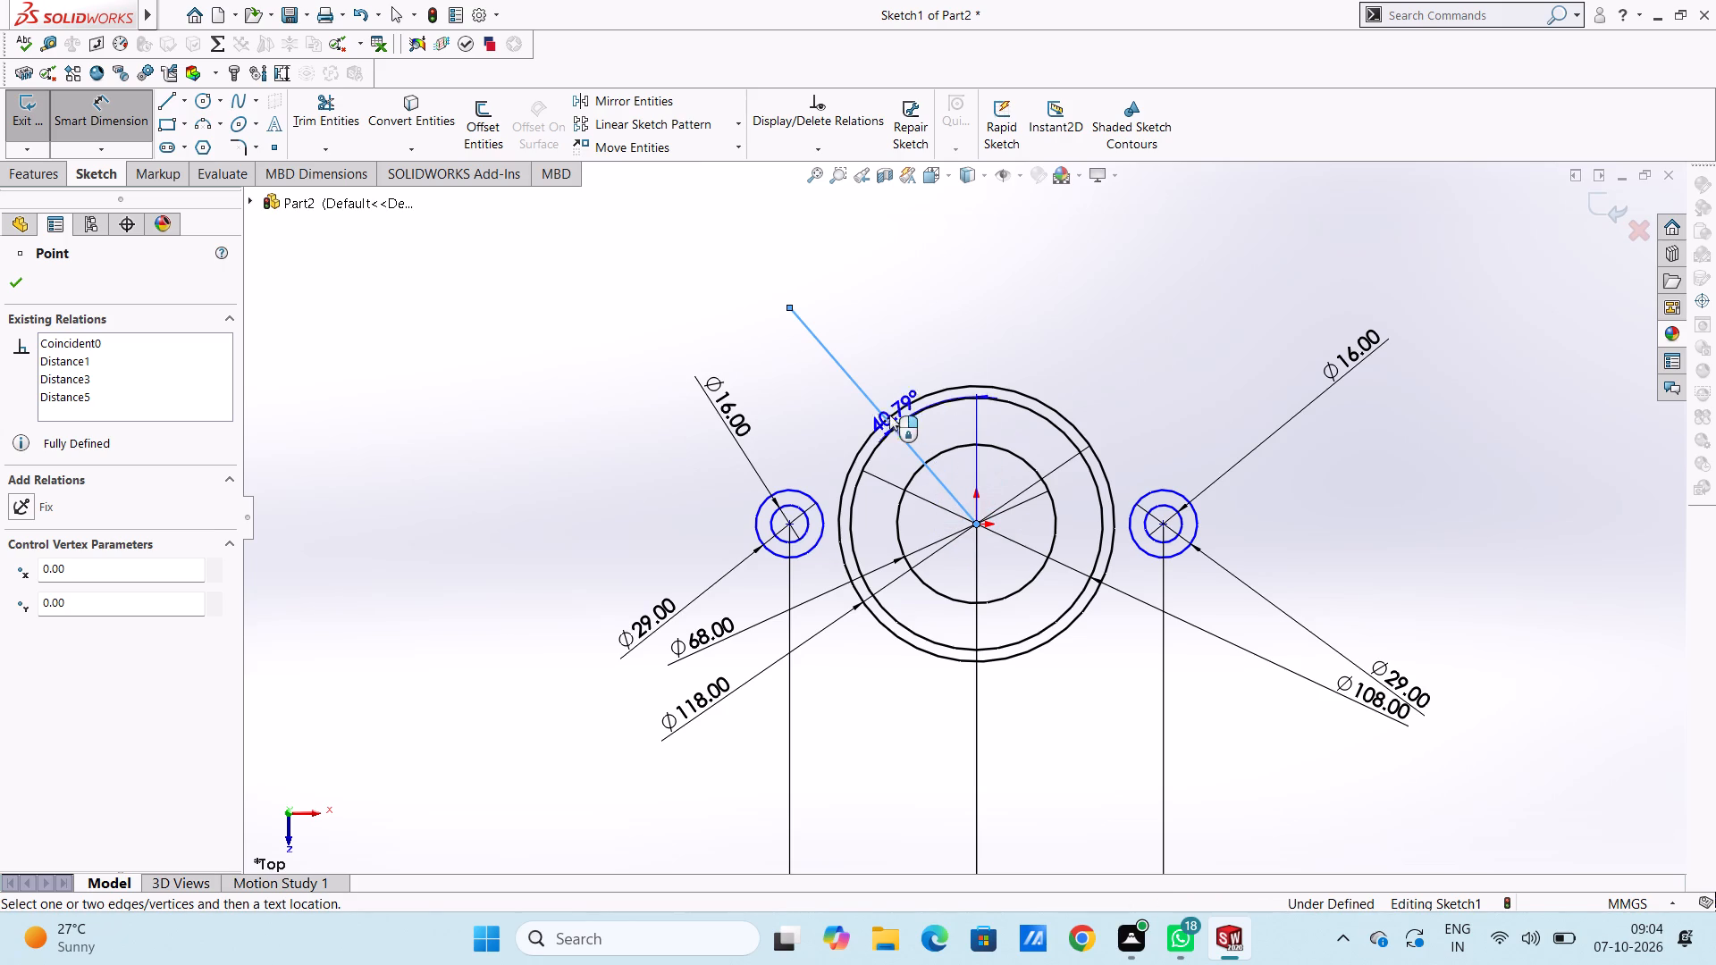
click(871, 317)
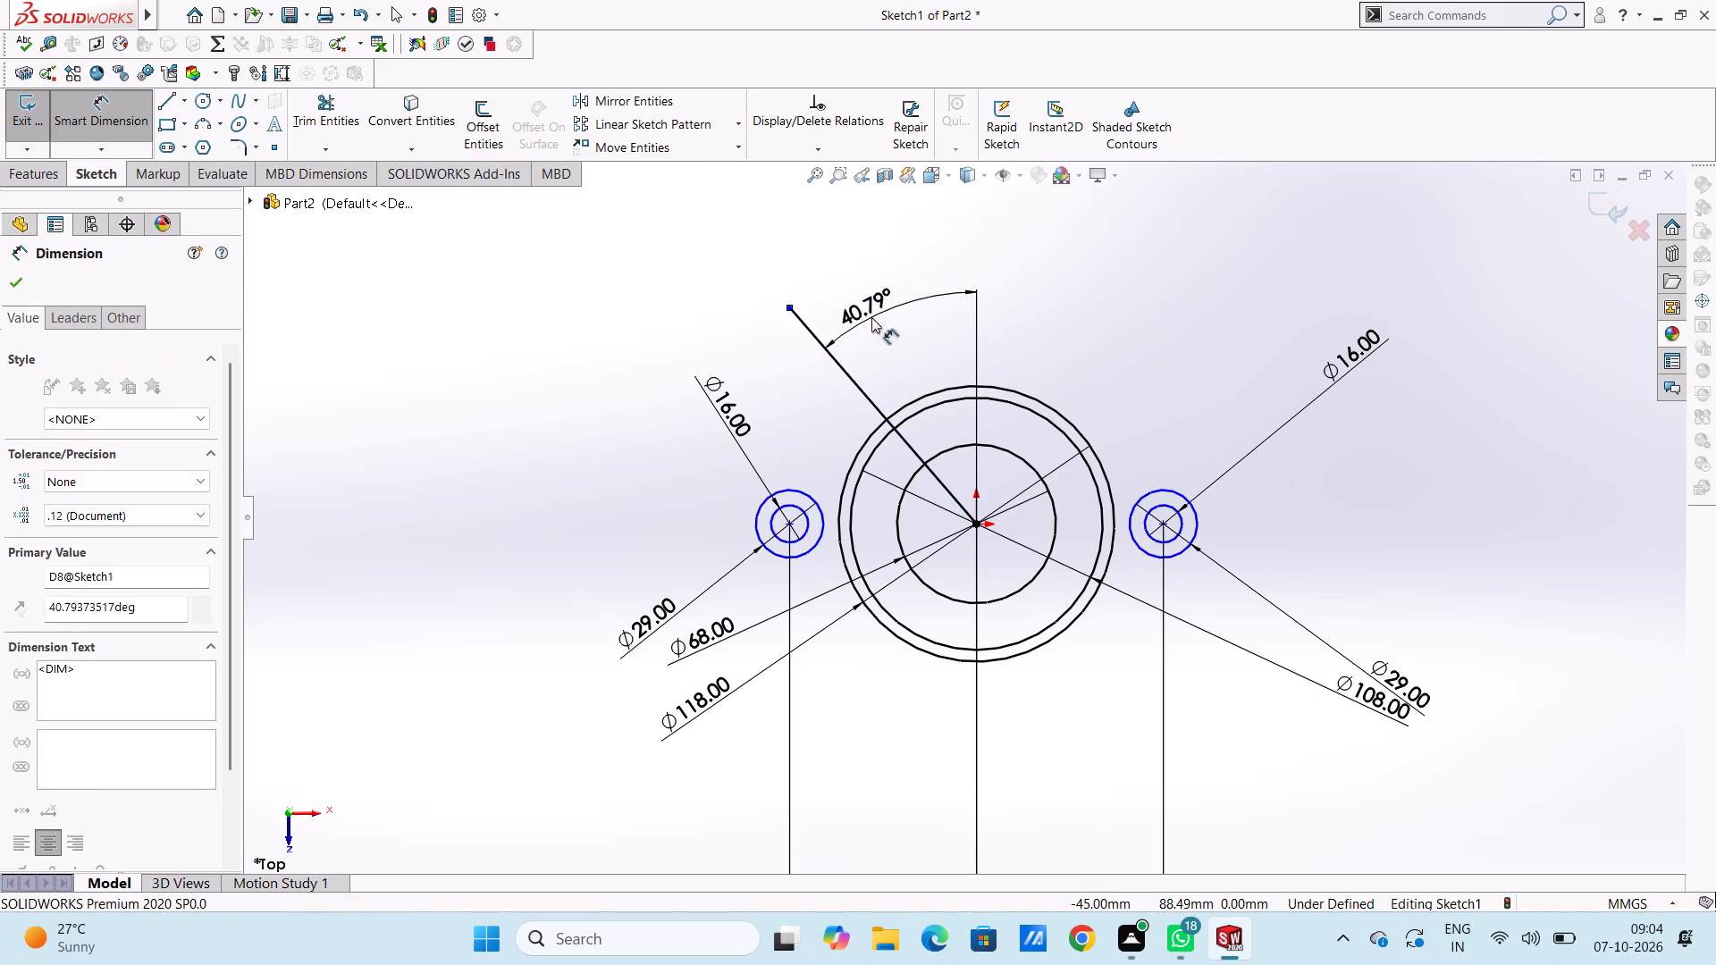
text(45)
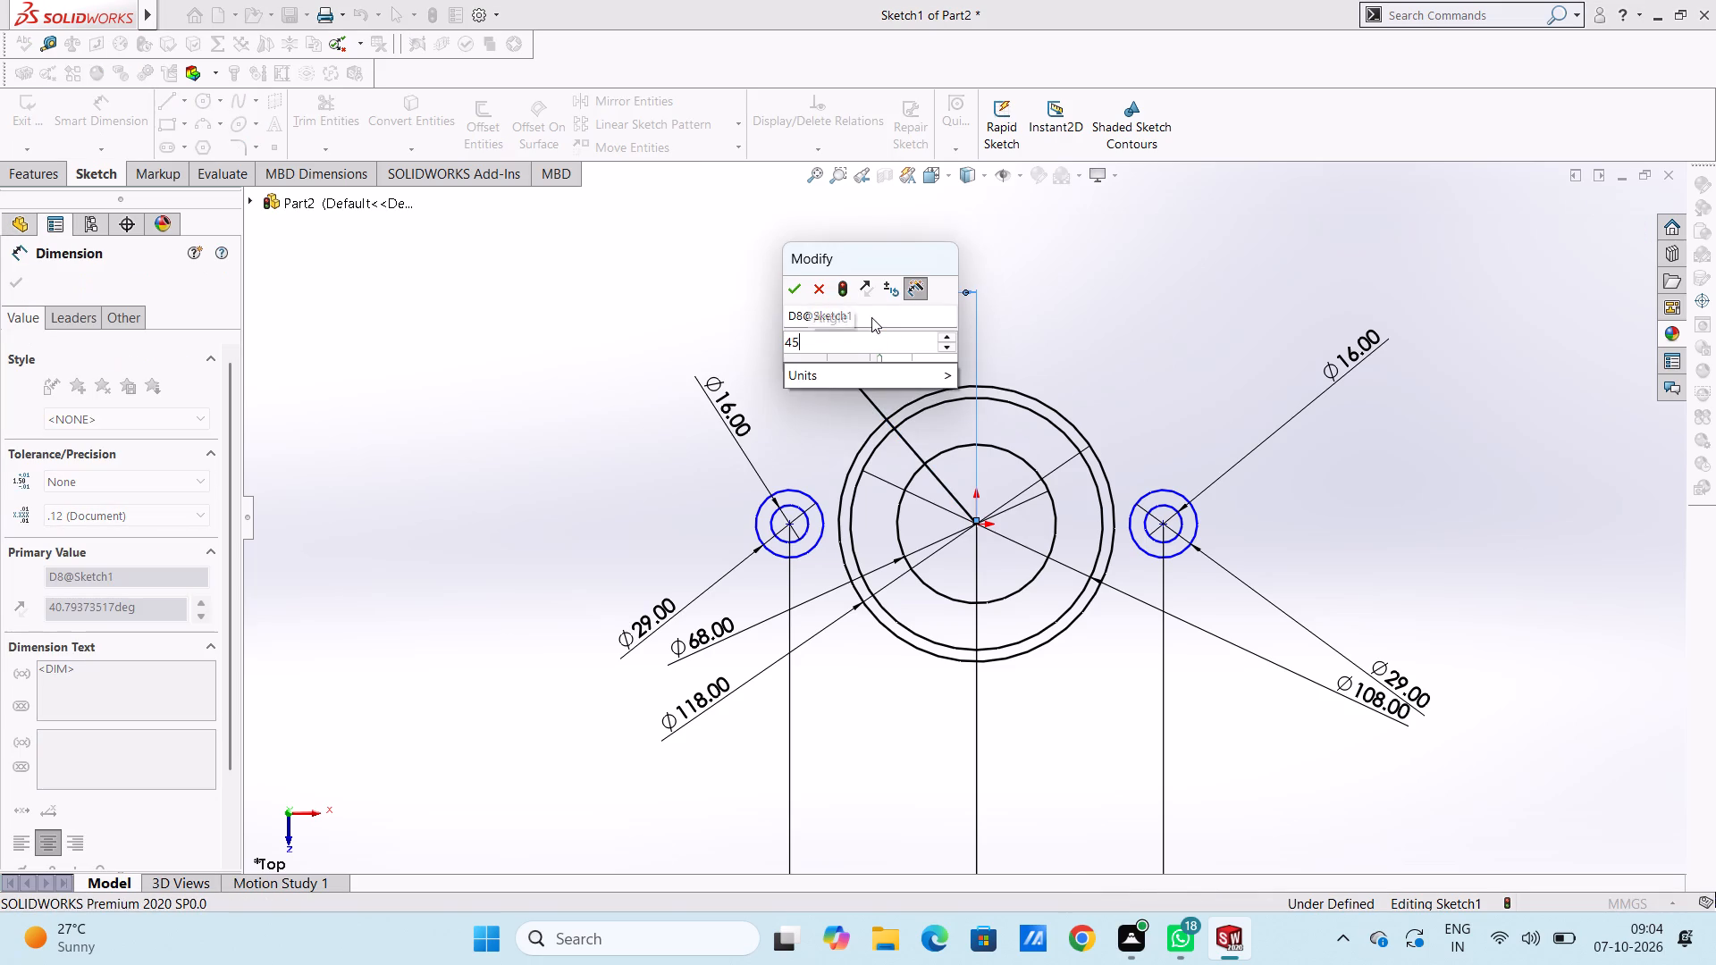
key(Return)
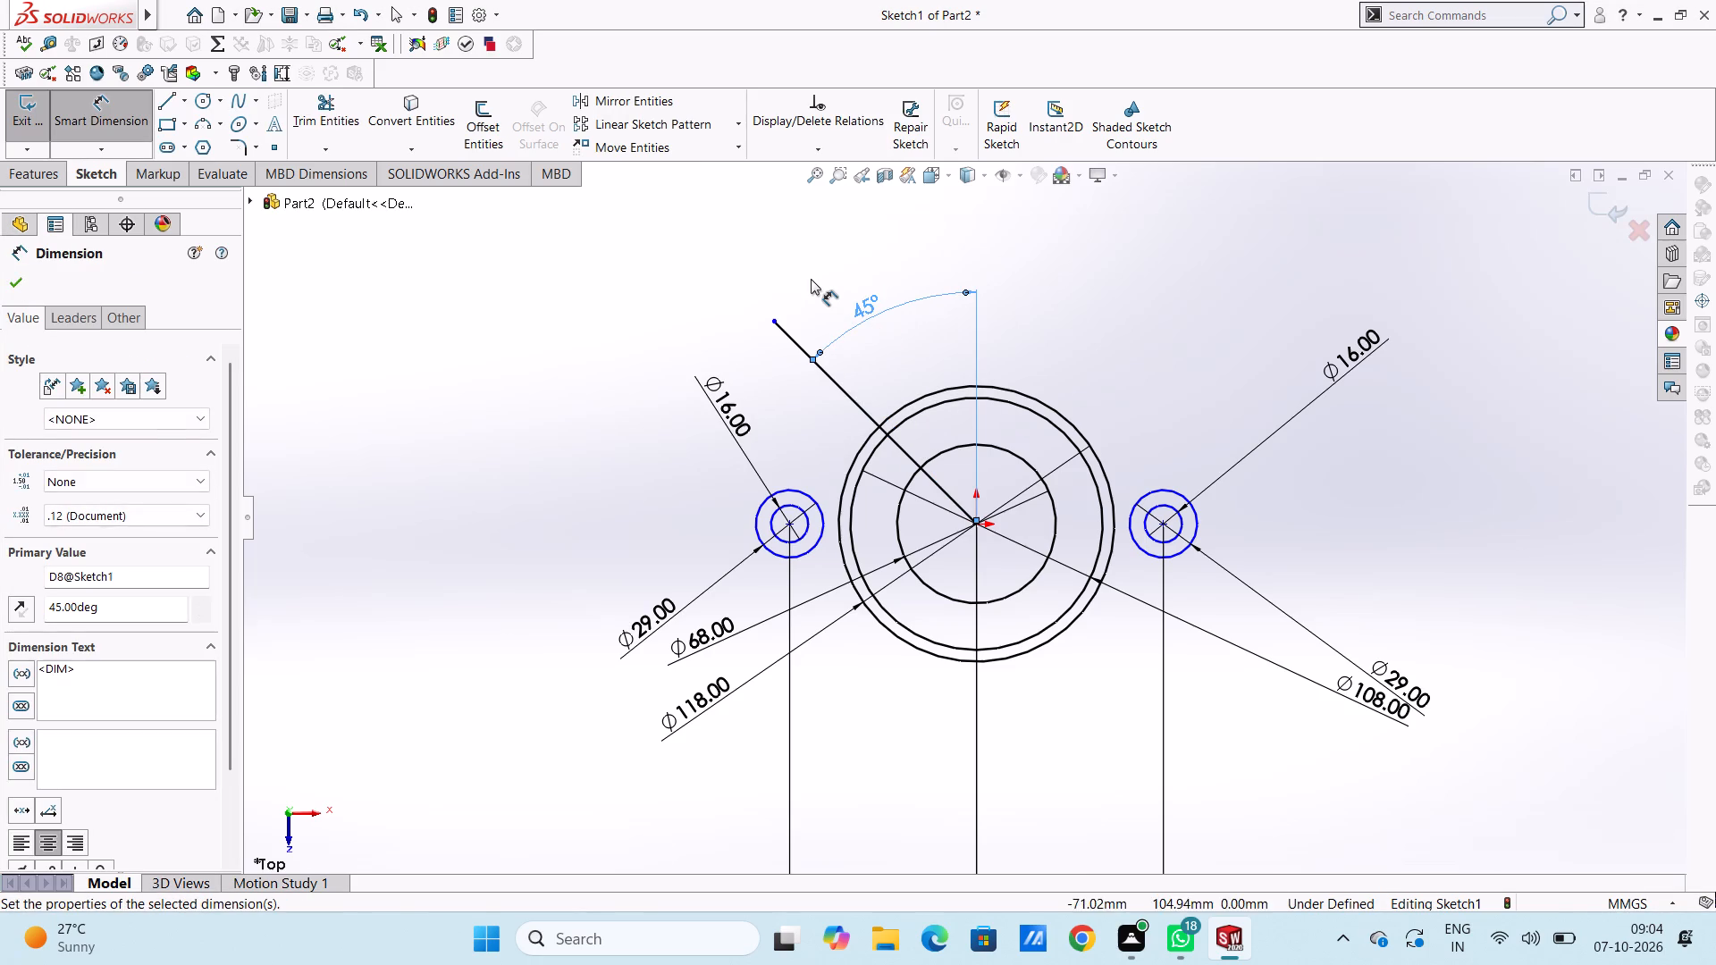
click(811, 279)
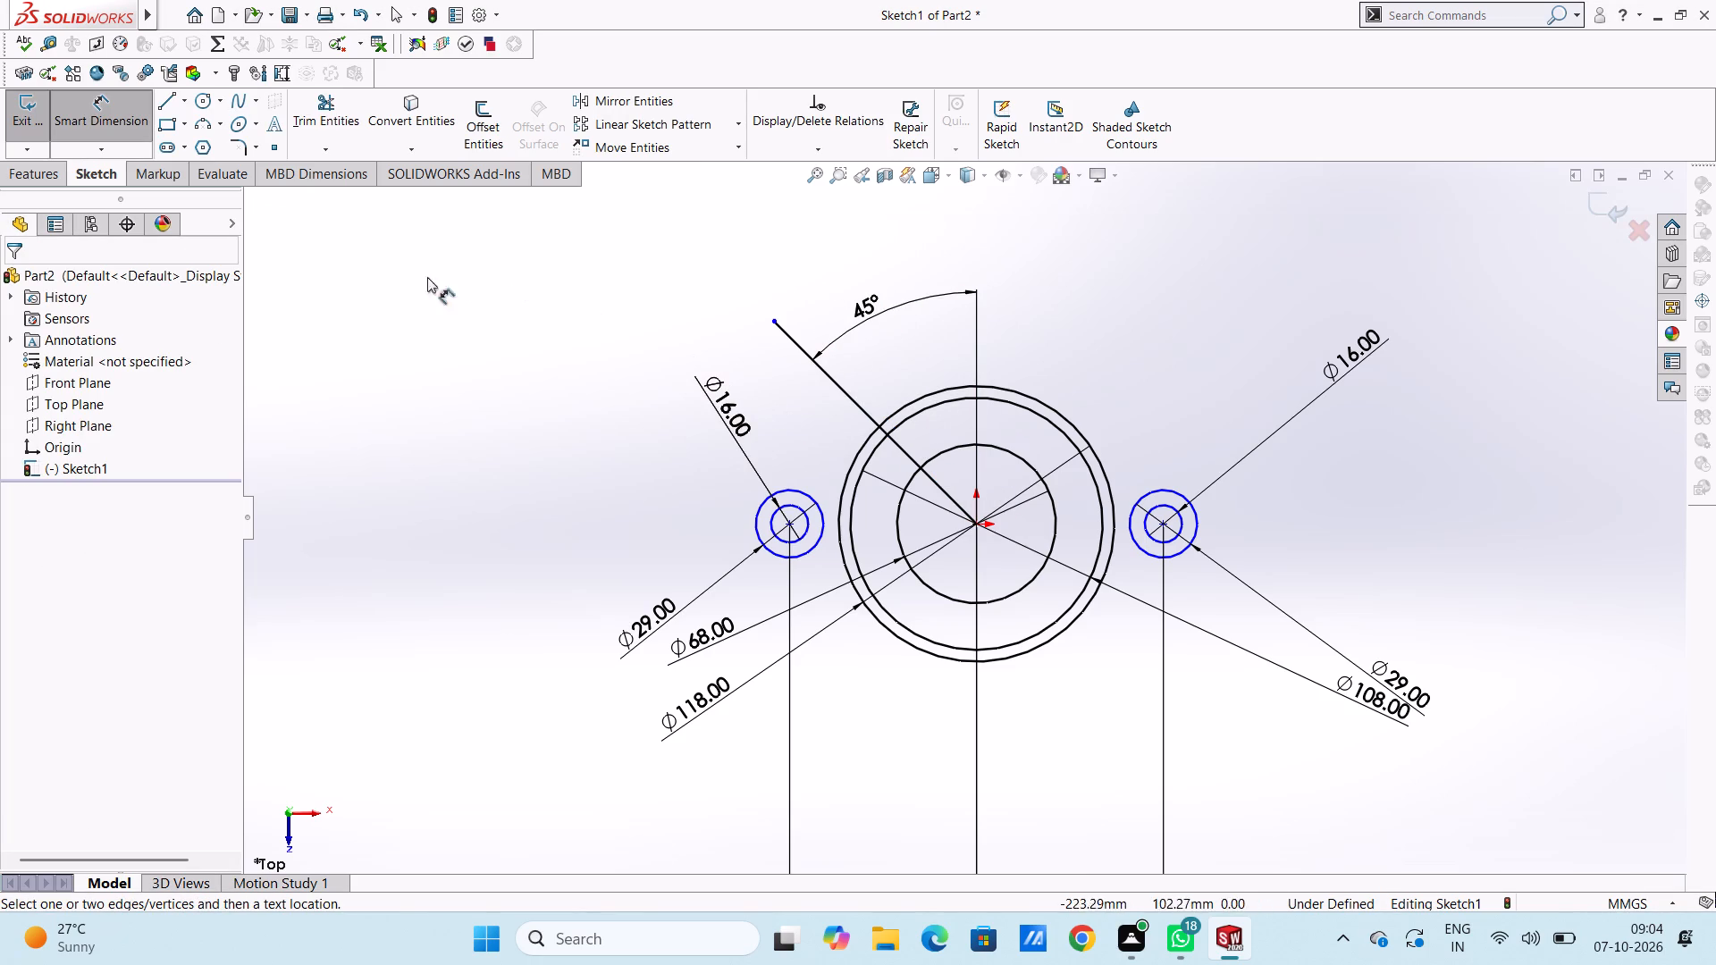
Sketch two concentric circles of 9 mm and 13 mm radius where the slanted line crosses the 108 mm circle.
click(212, 104)
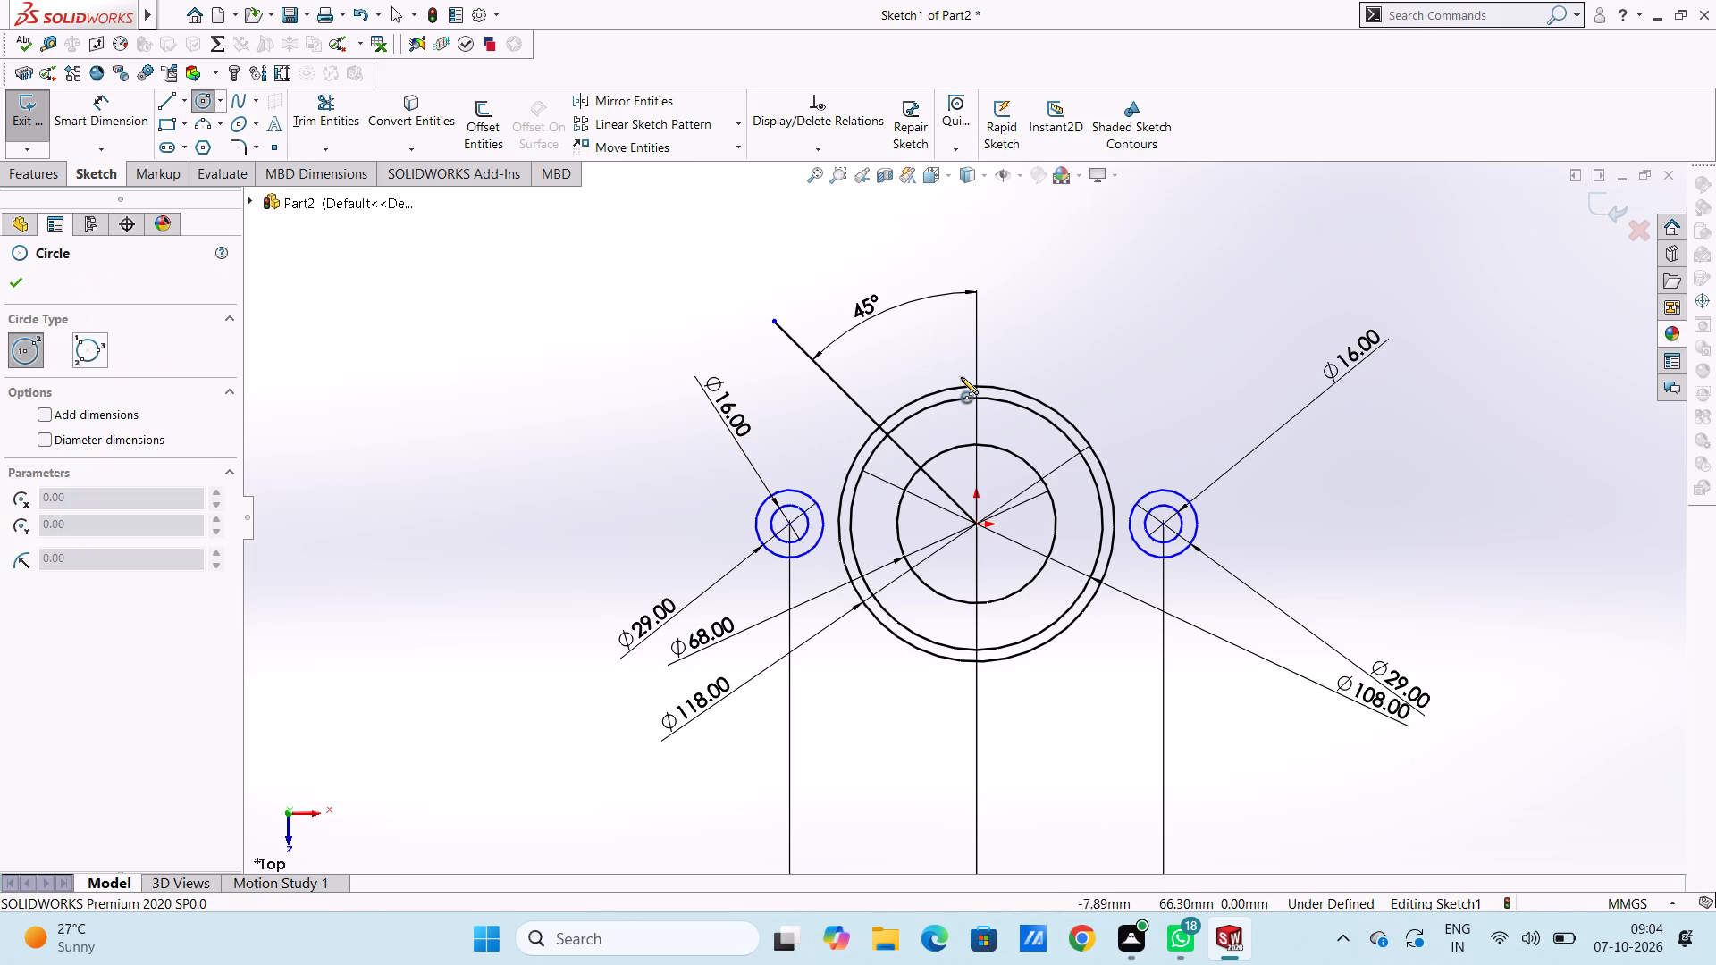
scroll(862, 425, down, 5)
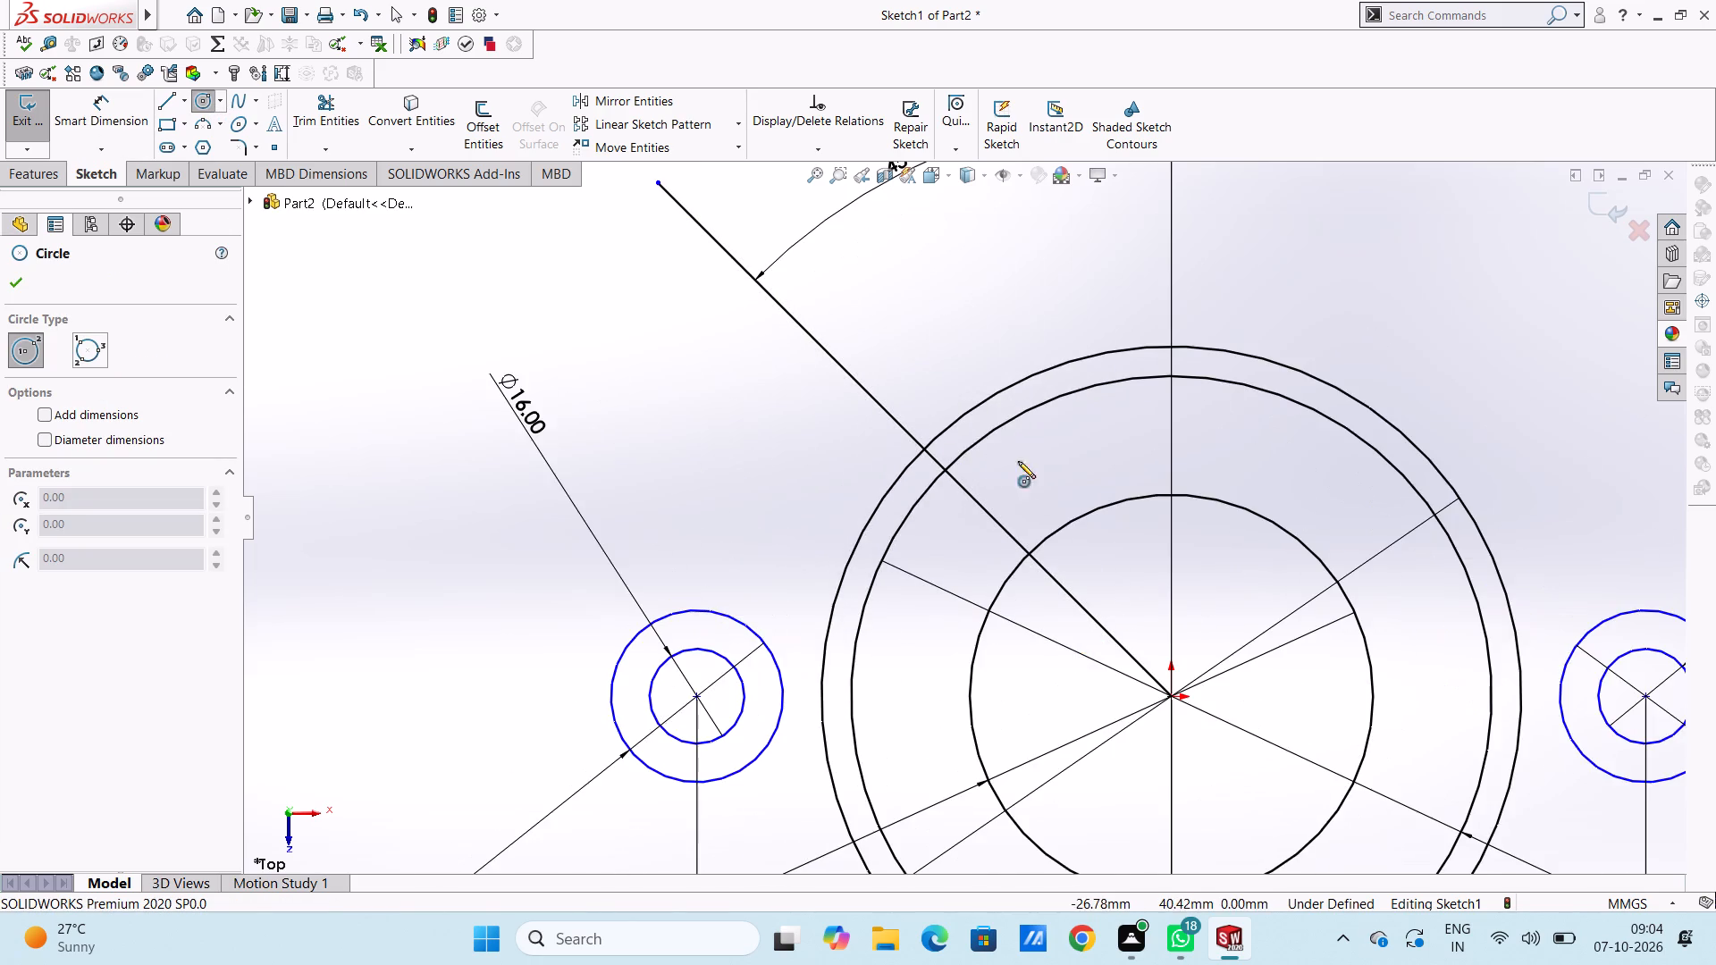
scroll(1102, 541, down, 4)
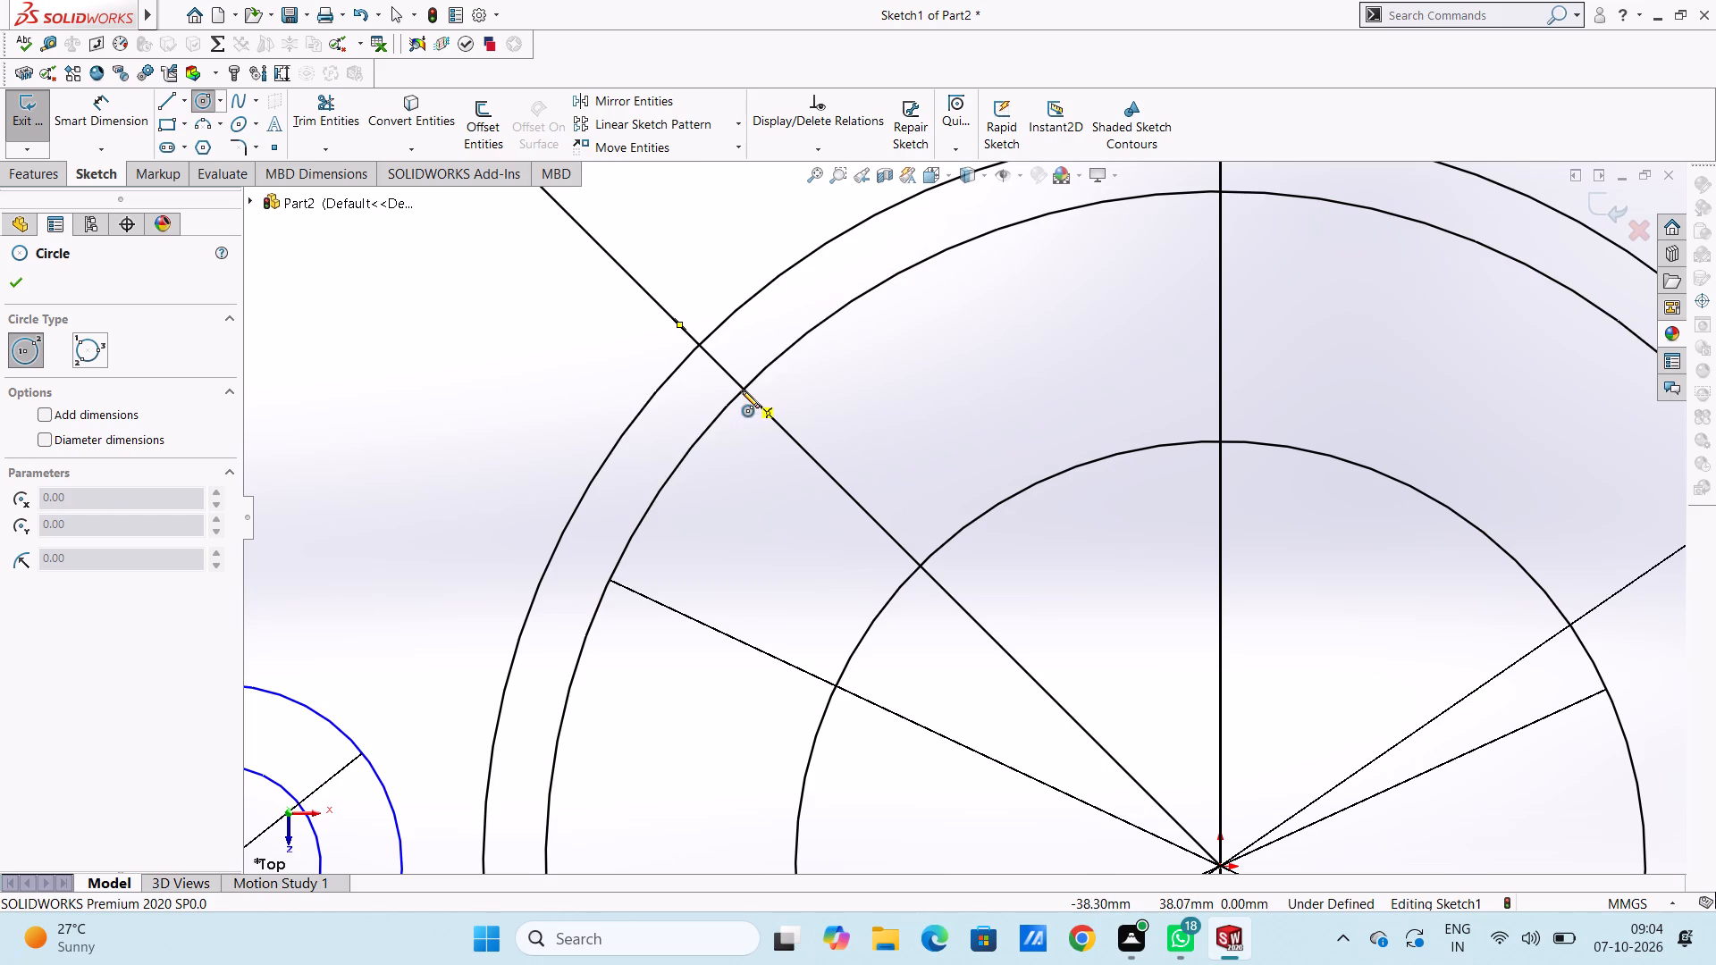
click(744, 390)
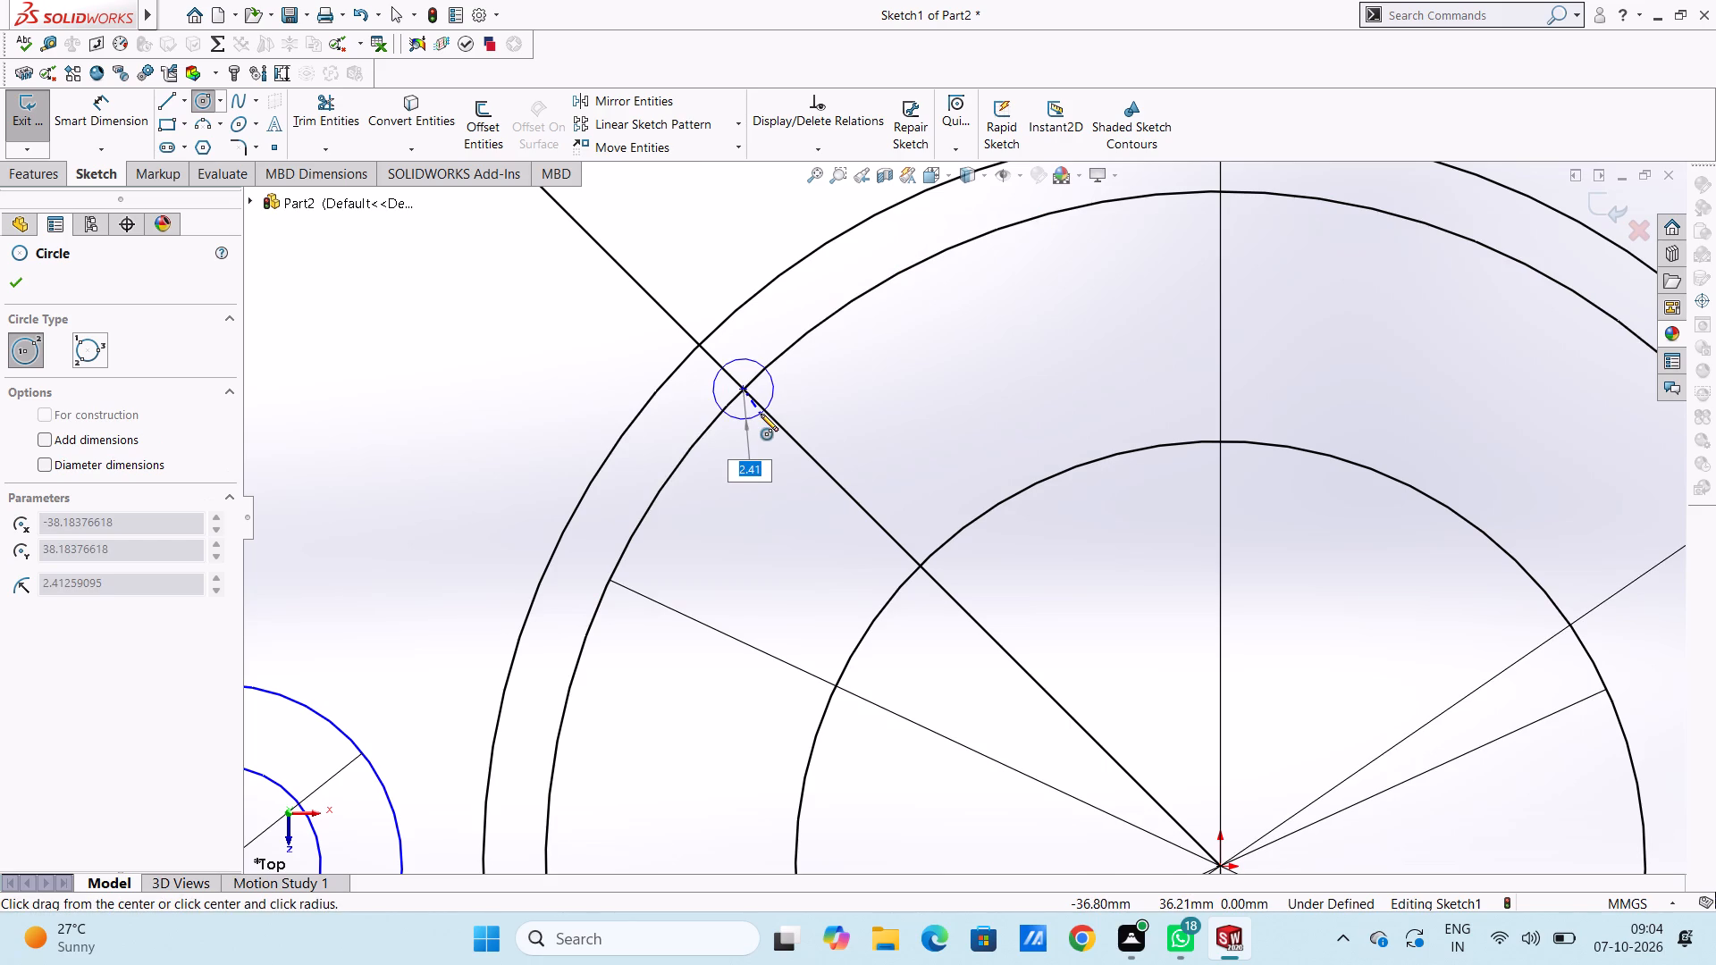
key(9)
key(Return)
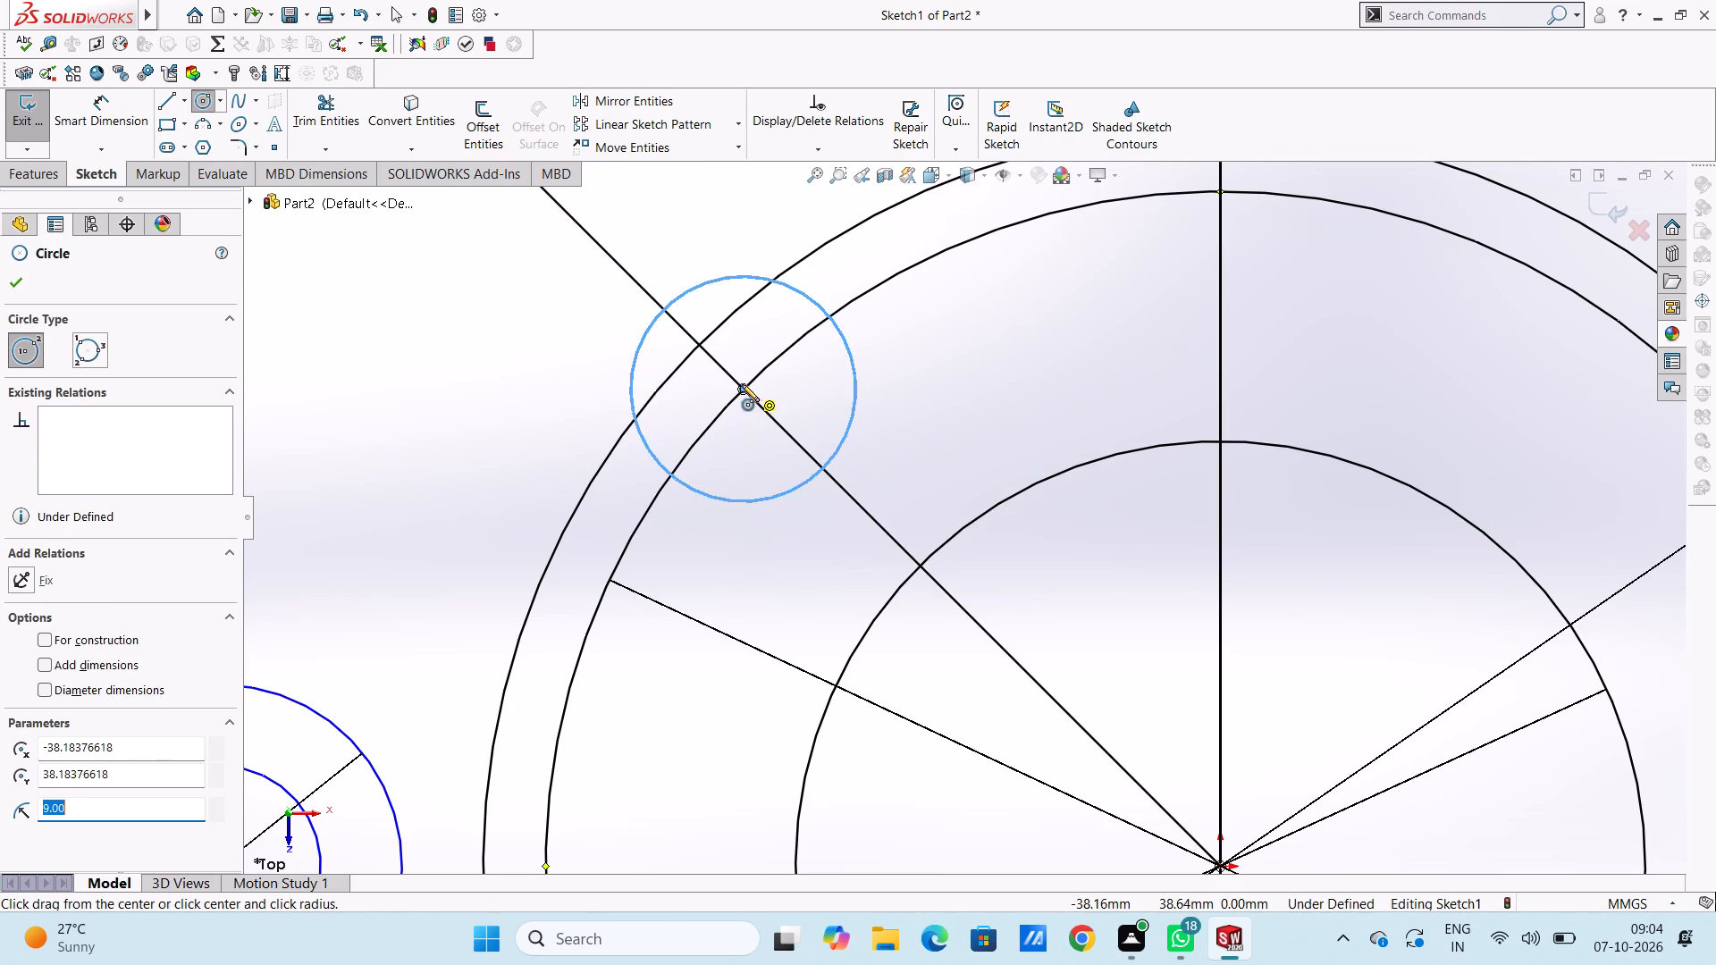
click(743, 387)
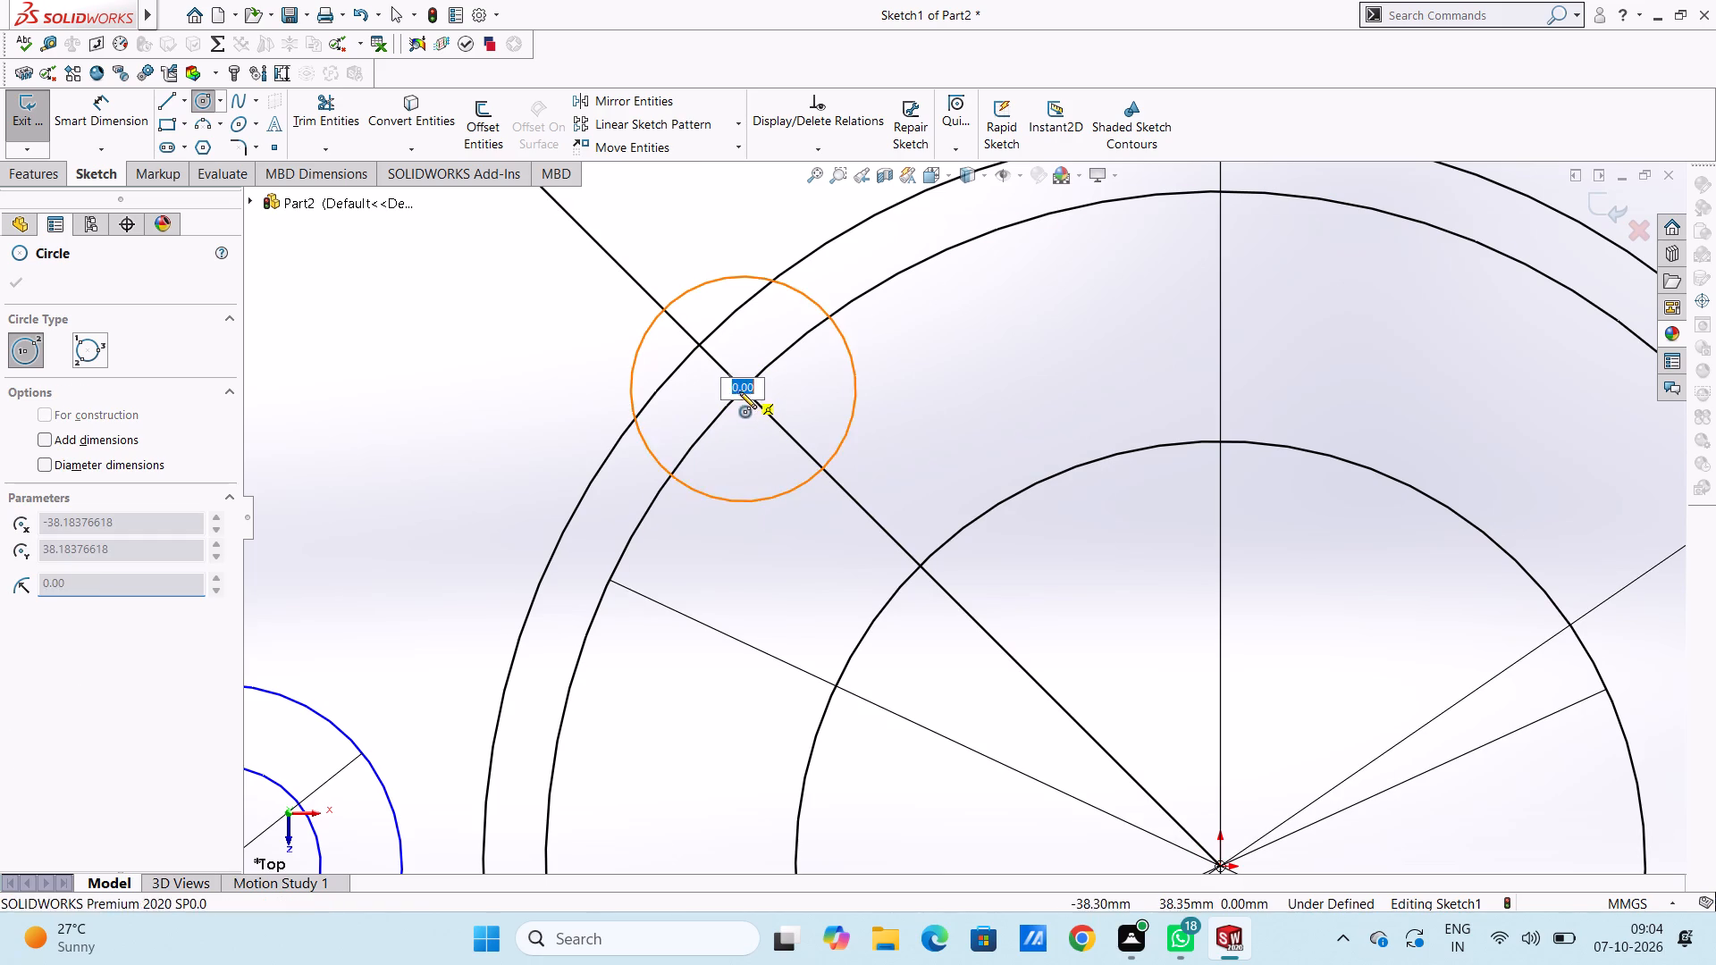
text(13)
key(Return)
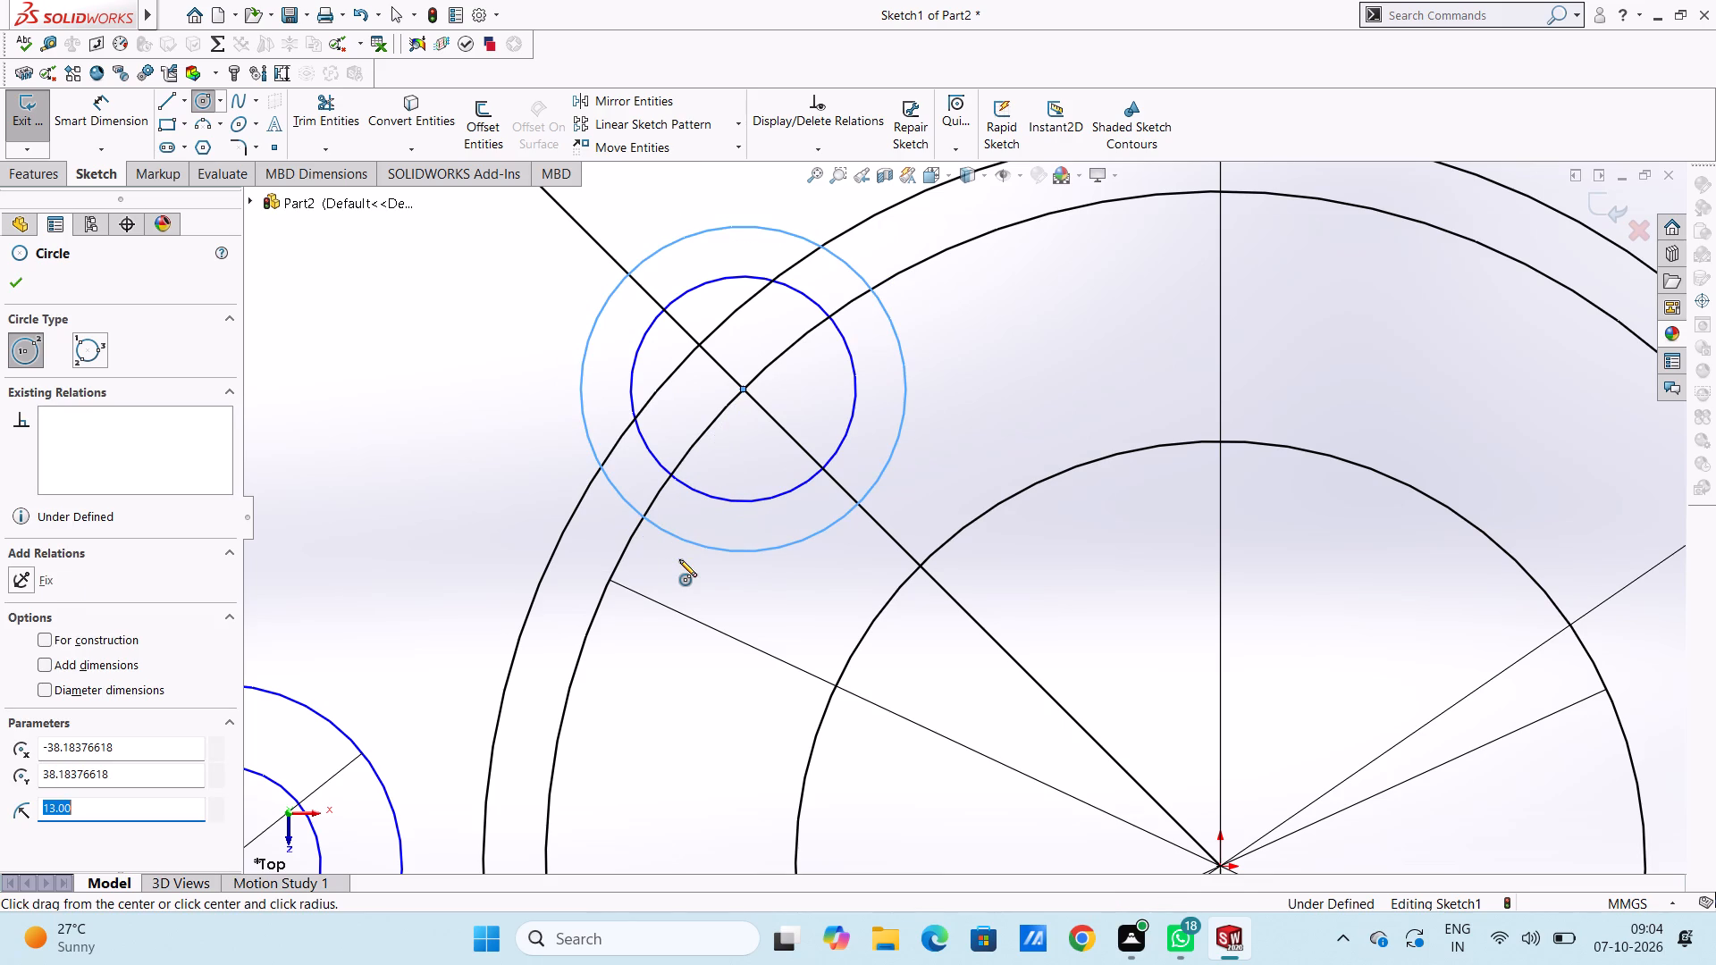
click(25, 286)
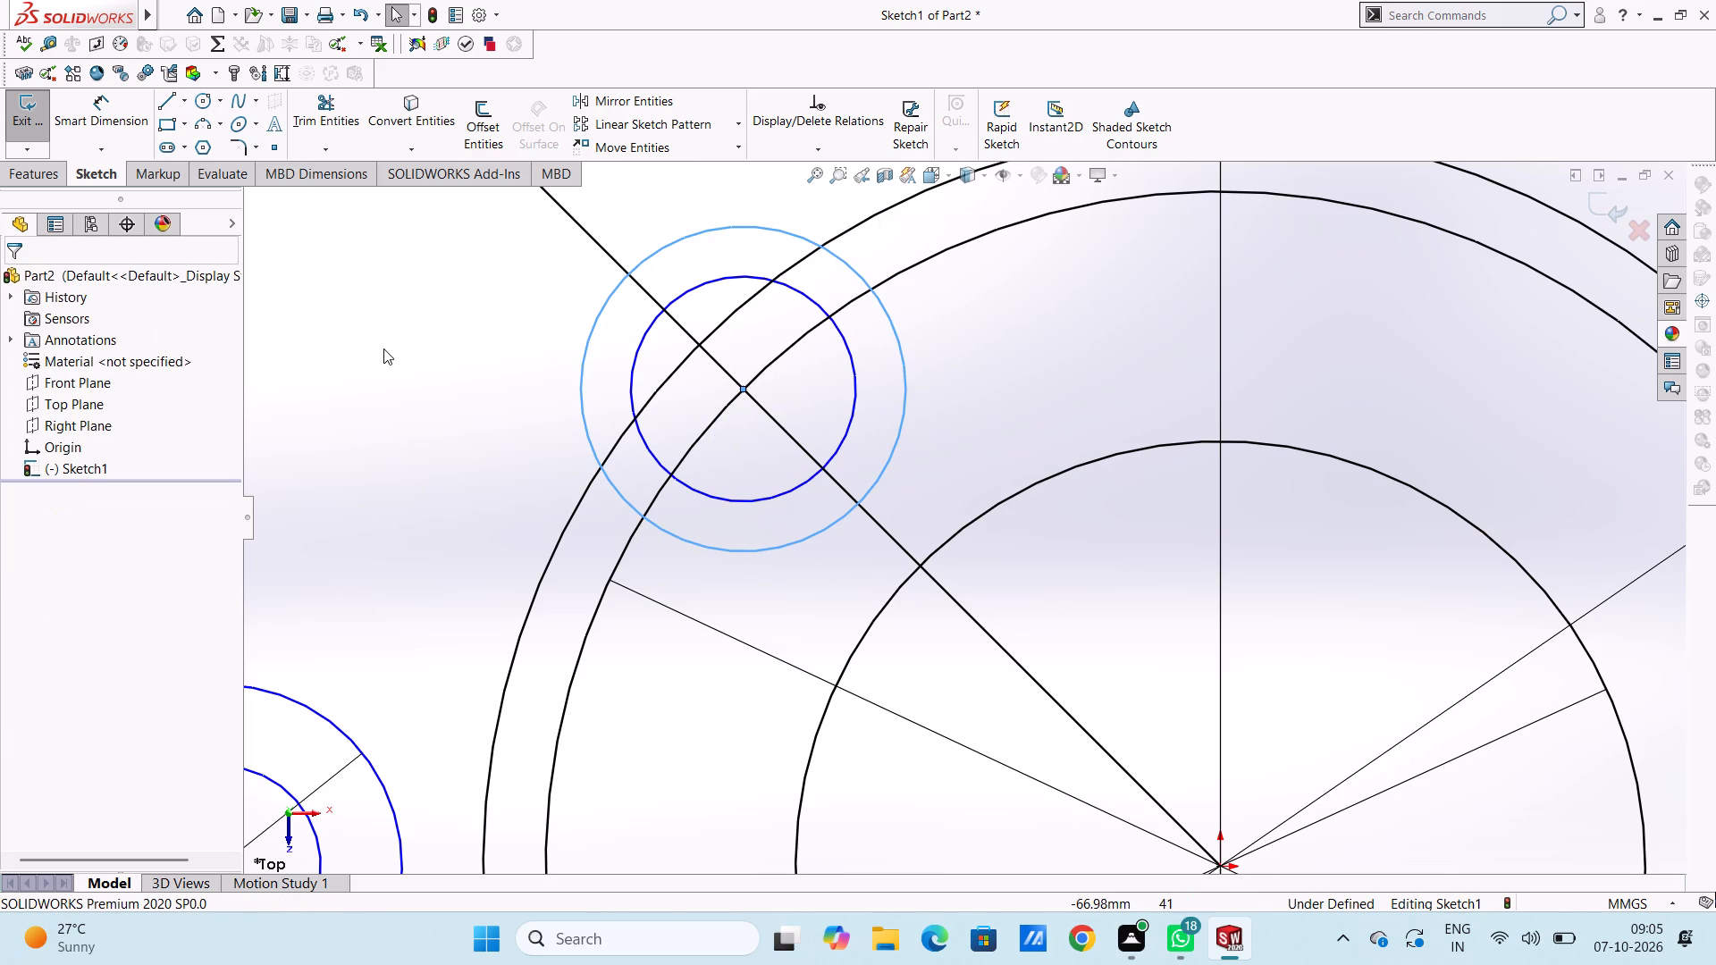
Dimension the diameters of the two circles on the slanted line as 26 mm for the outer and 18 mm for the inner.
scroll(383, 348, up, 5)
click(645, 447)
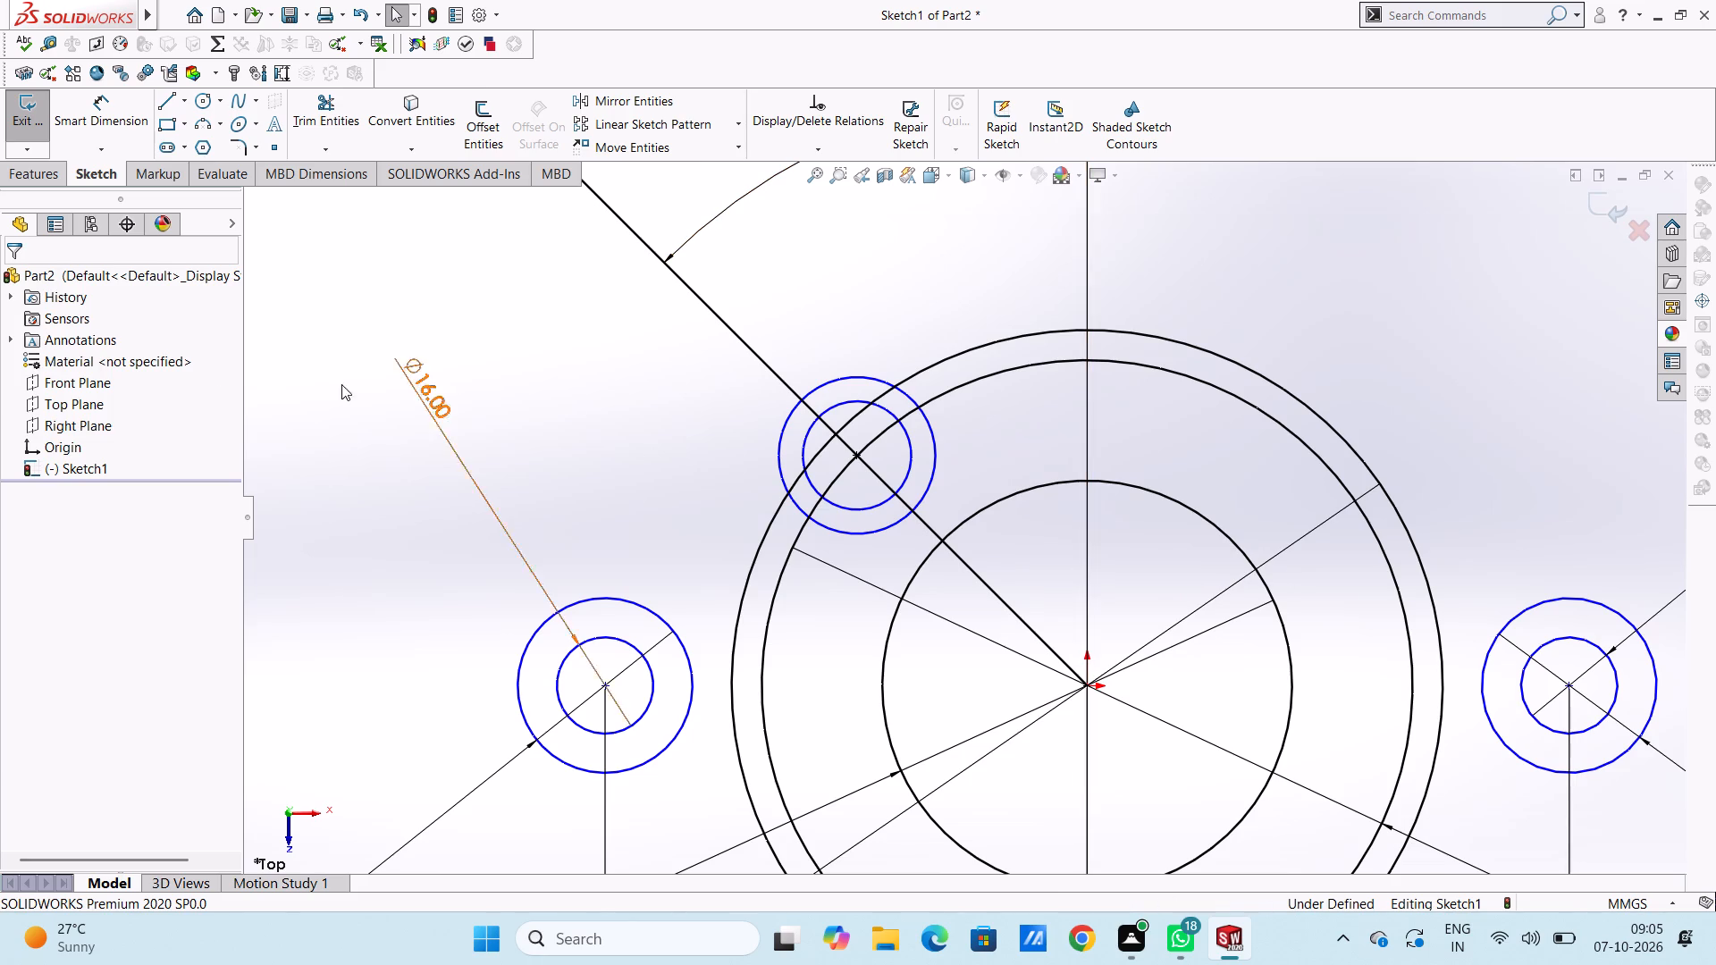
click(128, 116)
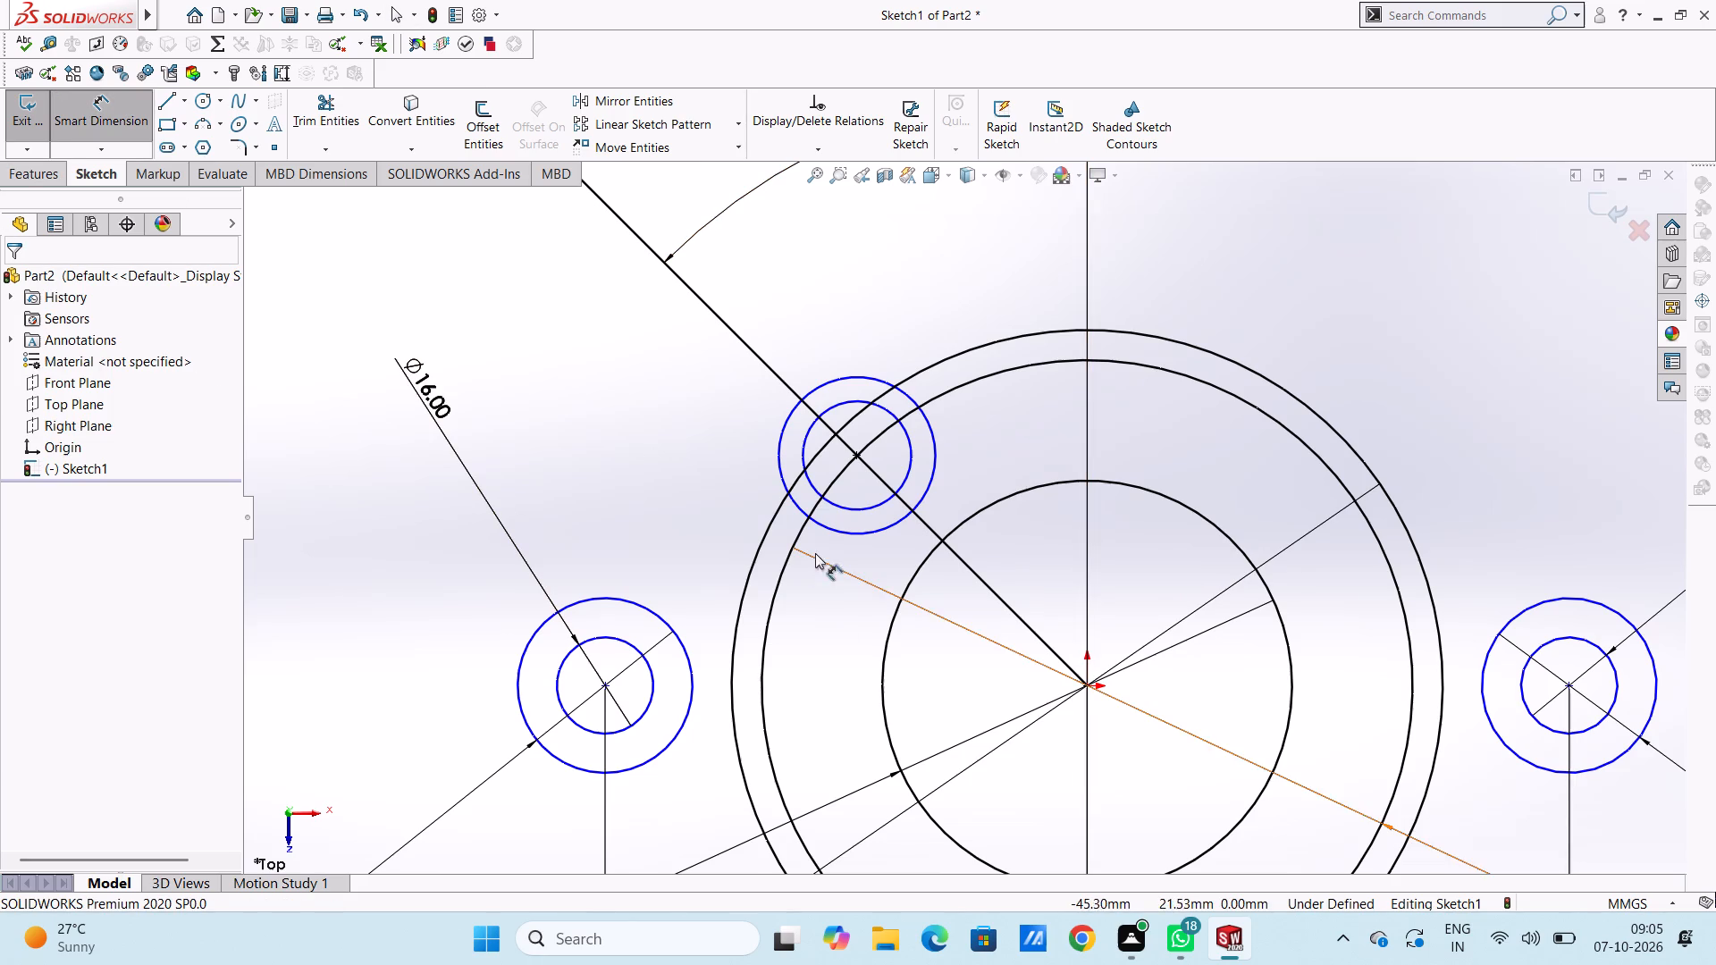
click(826, 527)
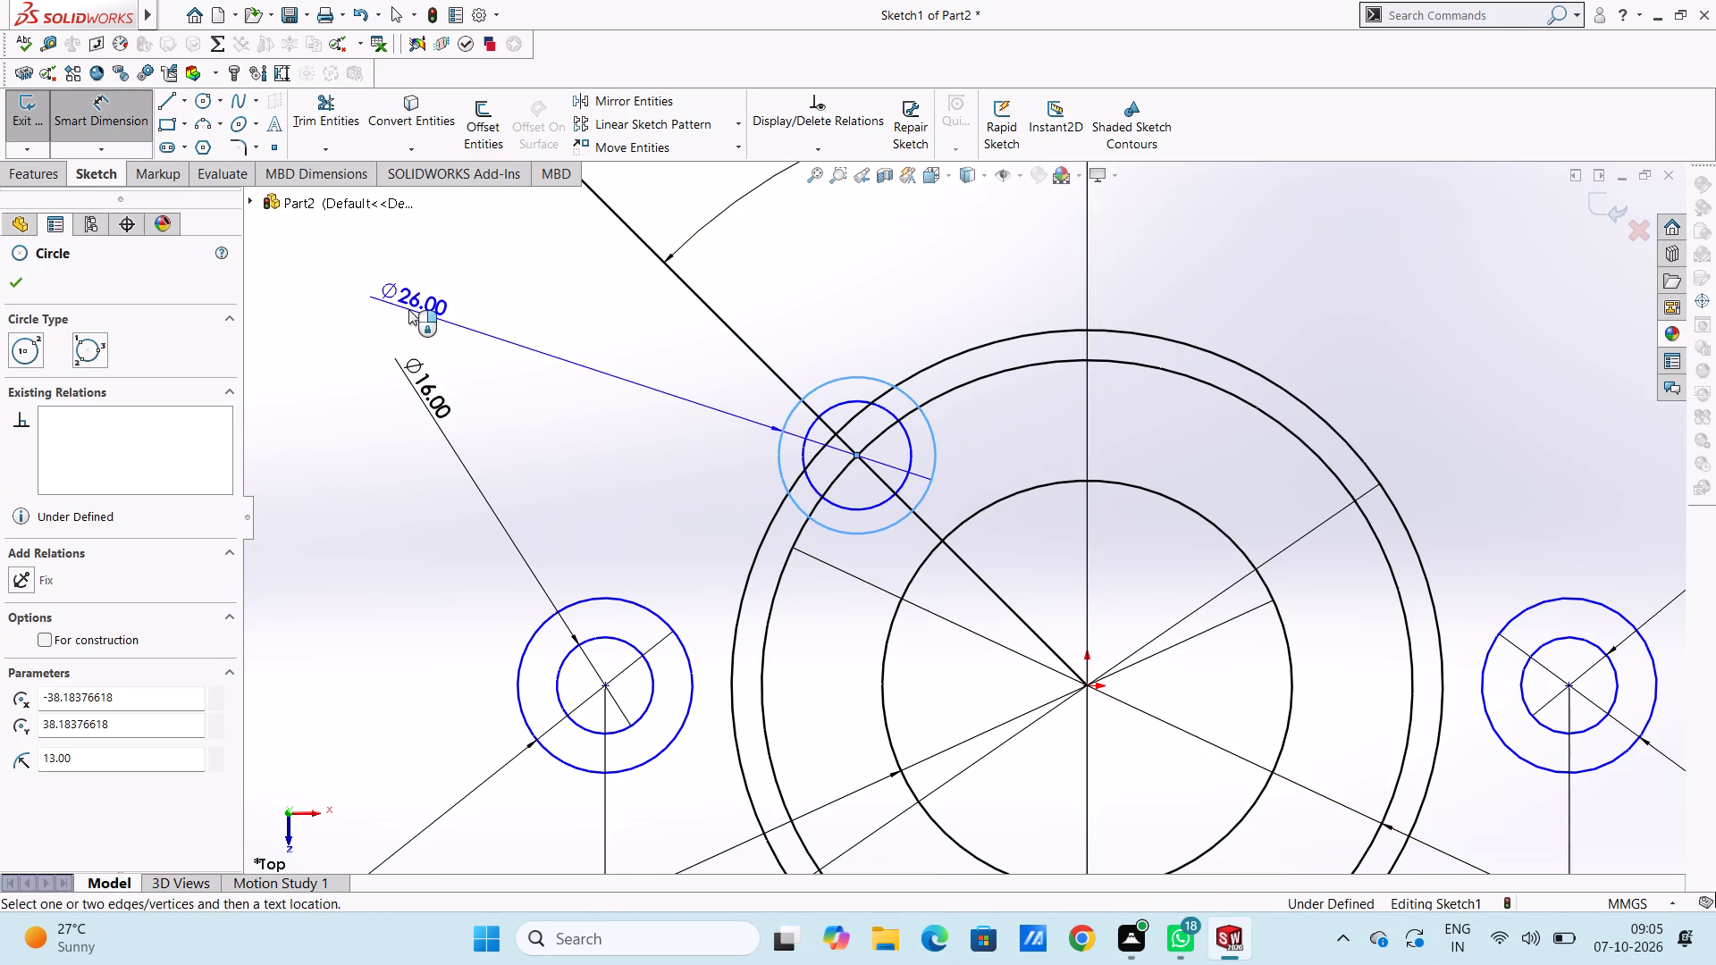
click(520, 296)
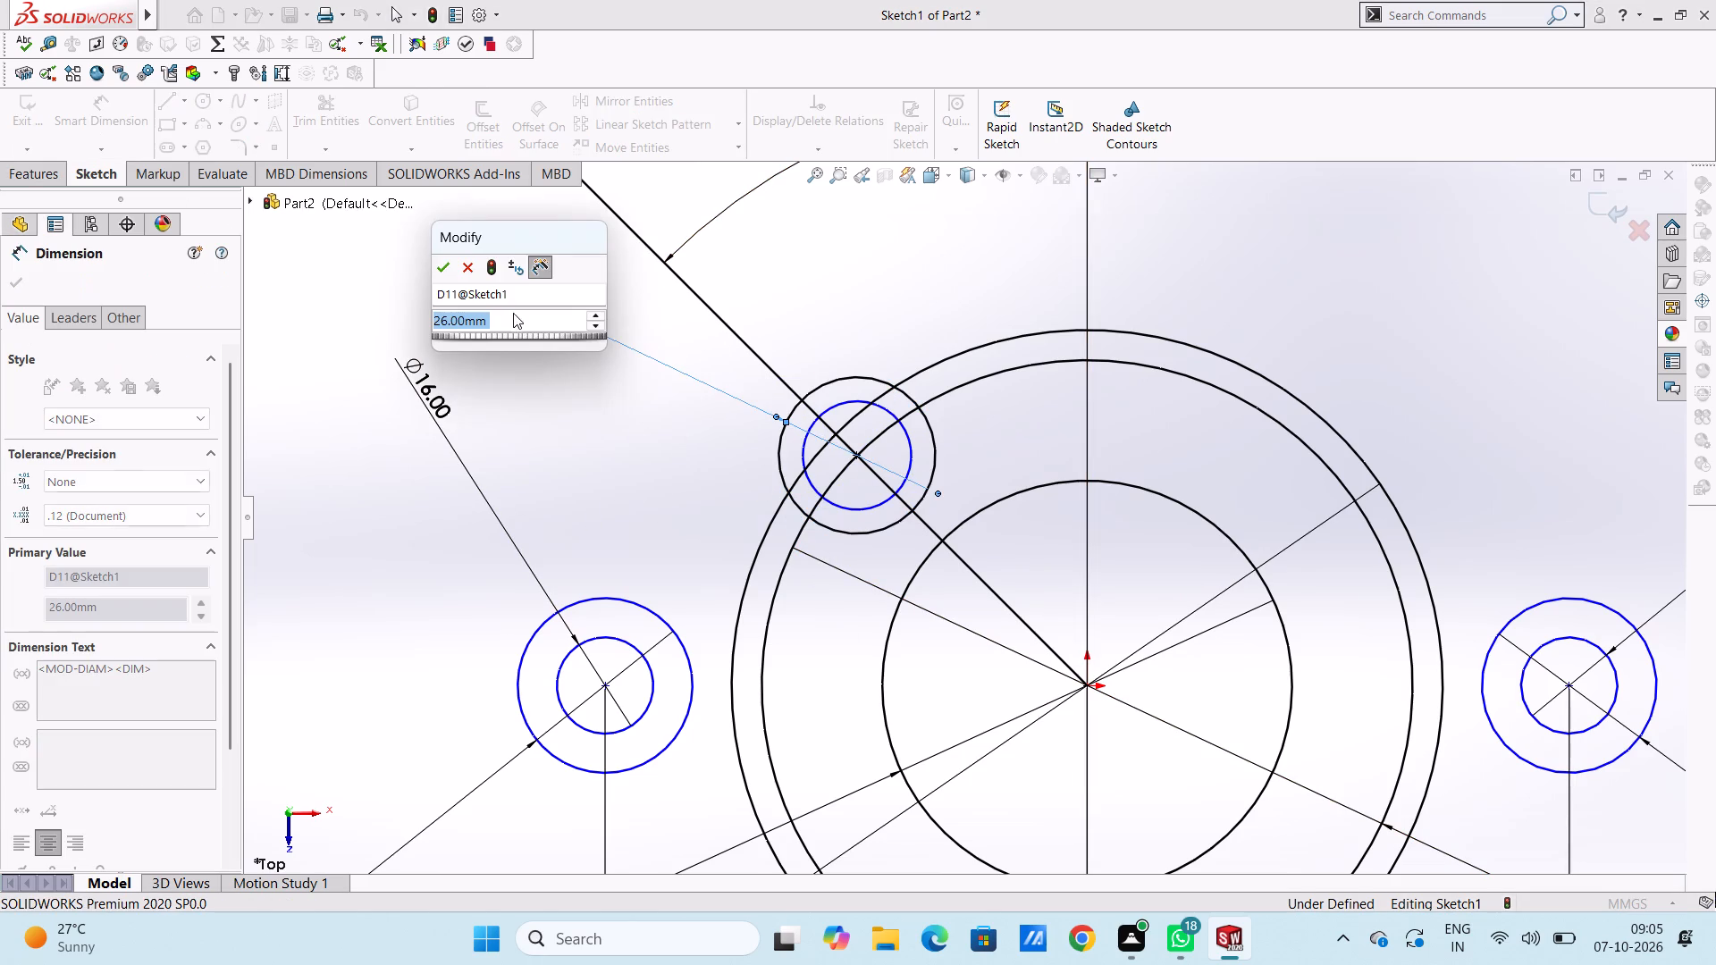
click(442, 276)
click(442, 276)
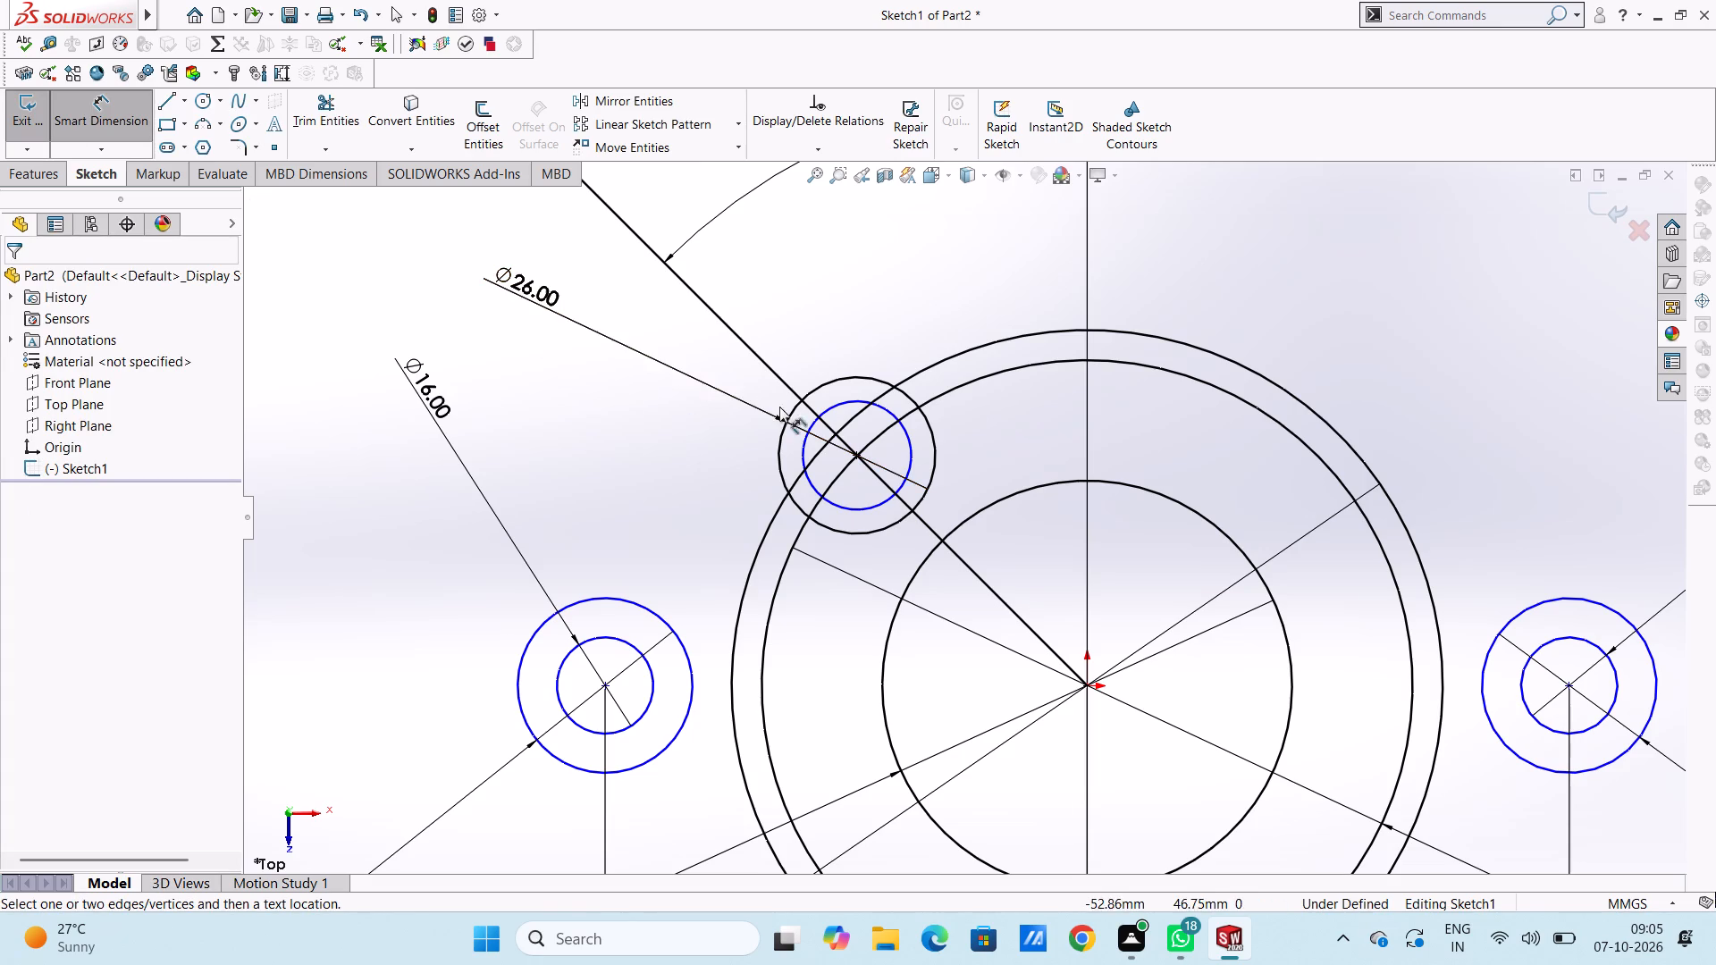
click(848, 402)
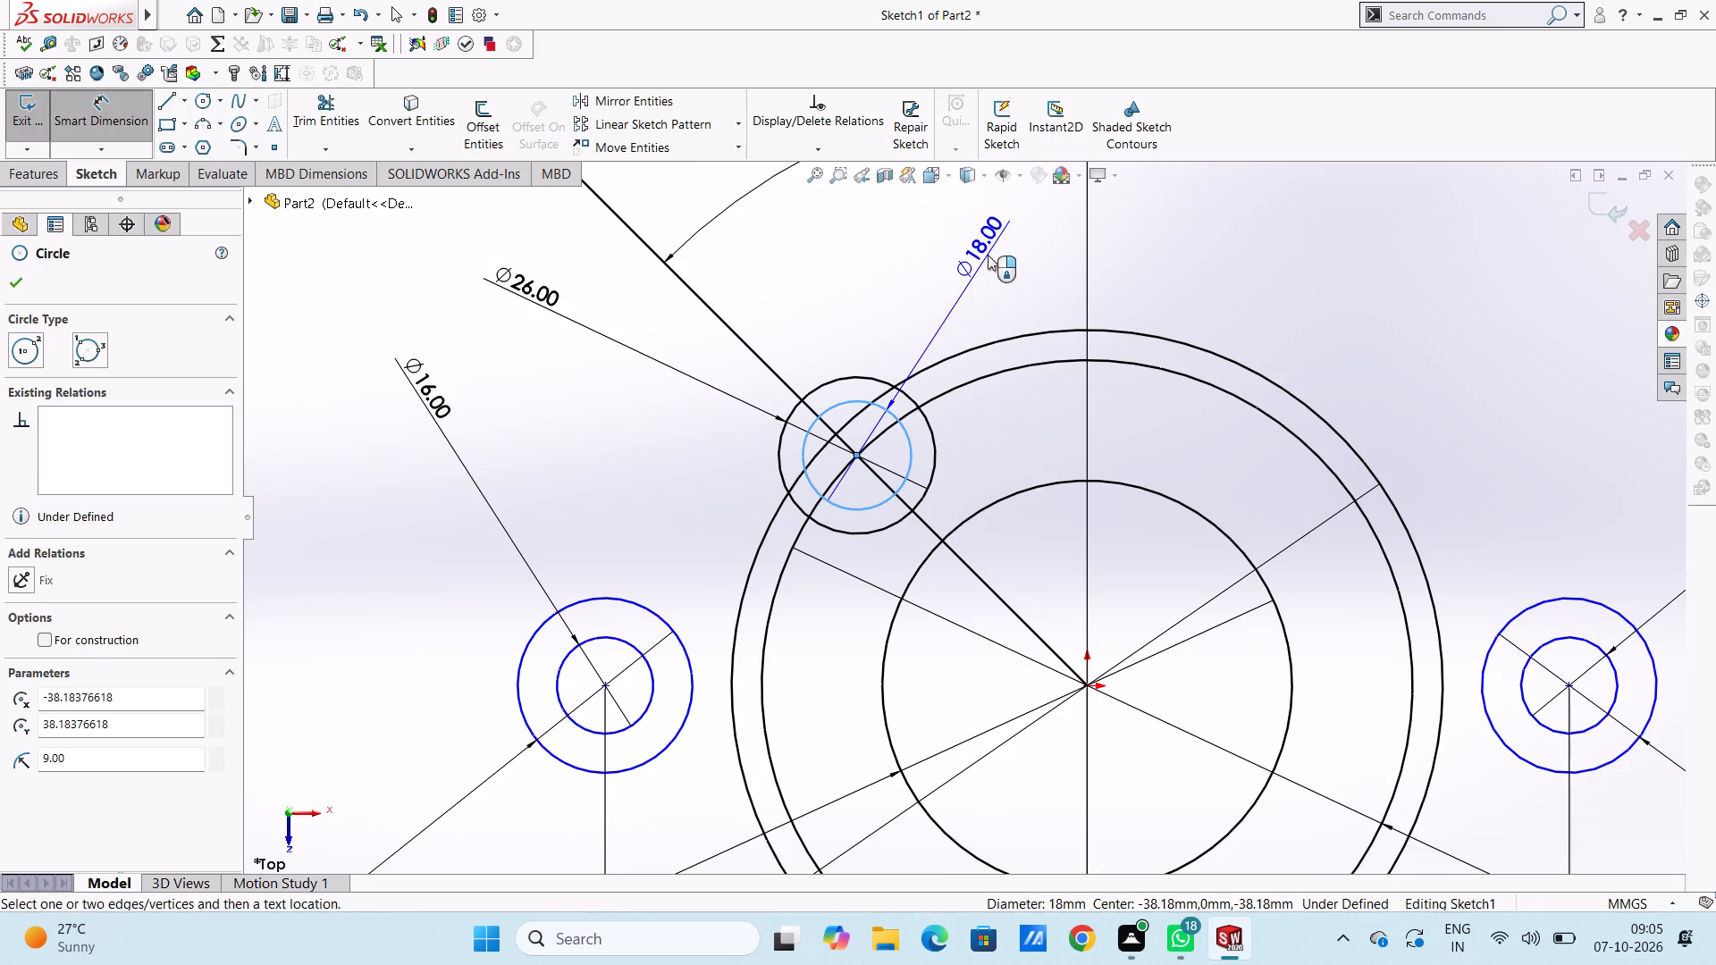
click(988, 255)
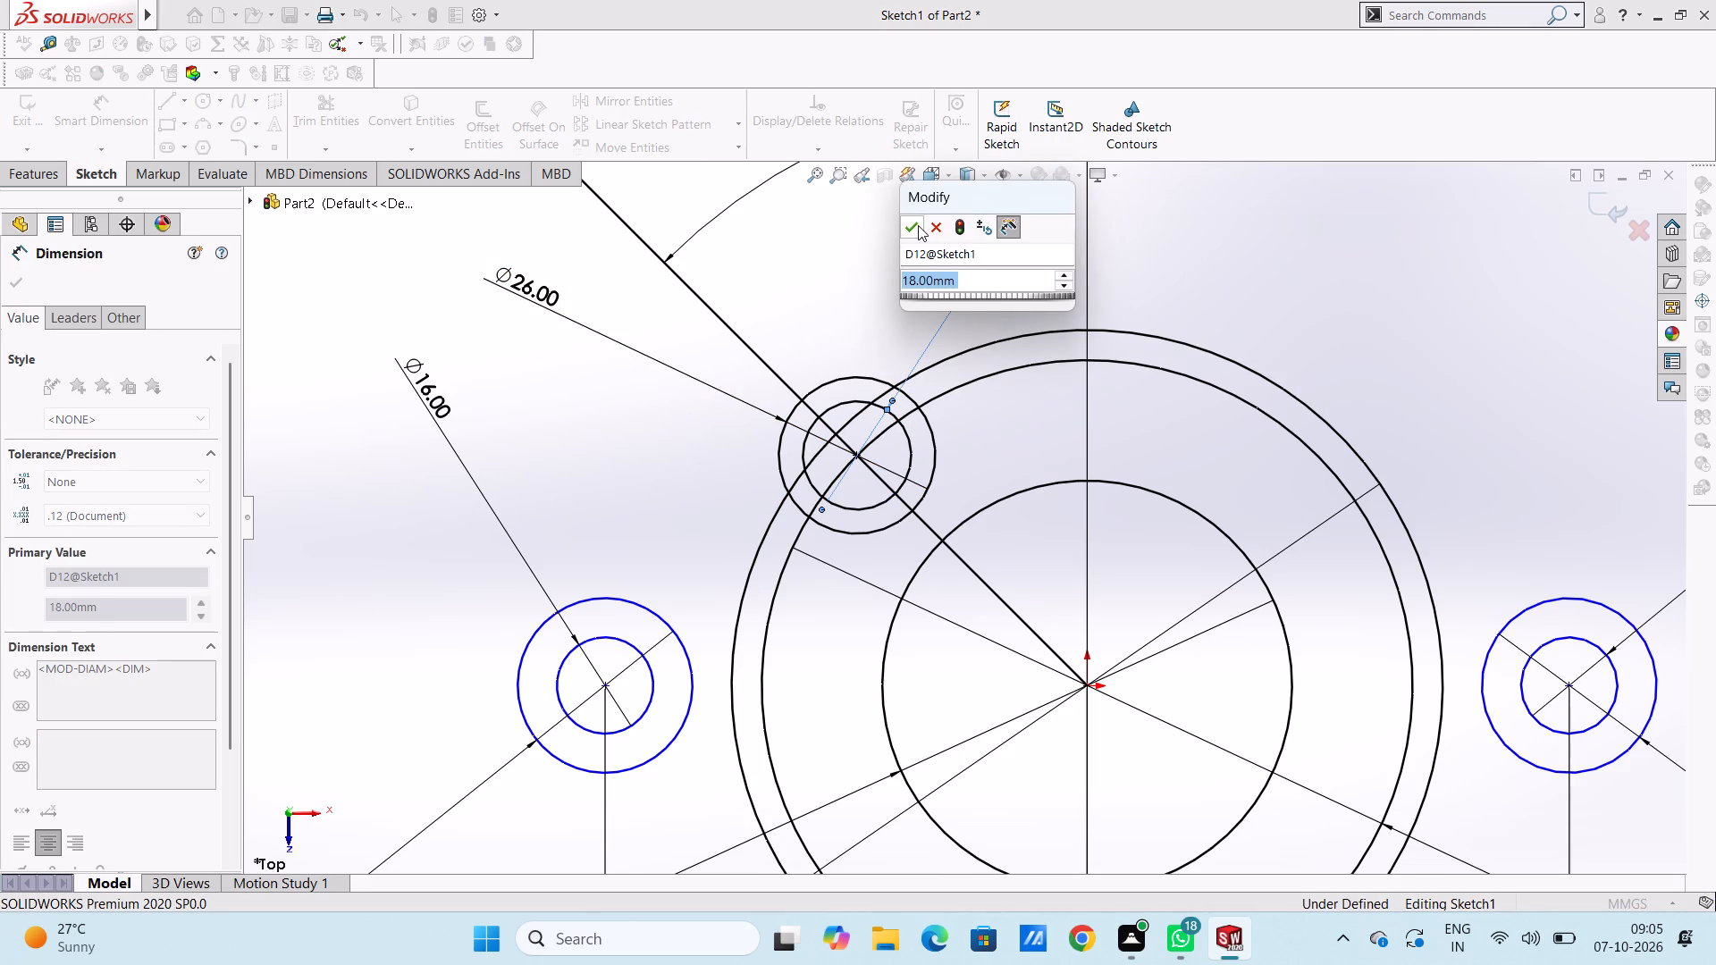
click(918, 225)
click(871, 256)
Sketch a smaller circle about 10 mm in diameter, concentric inside the 18 mm circle on the slanted line.
scroll(862, 290, up, 5)
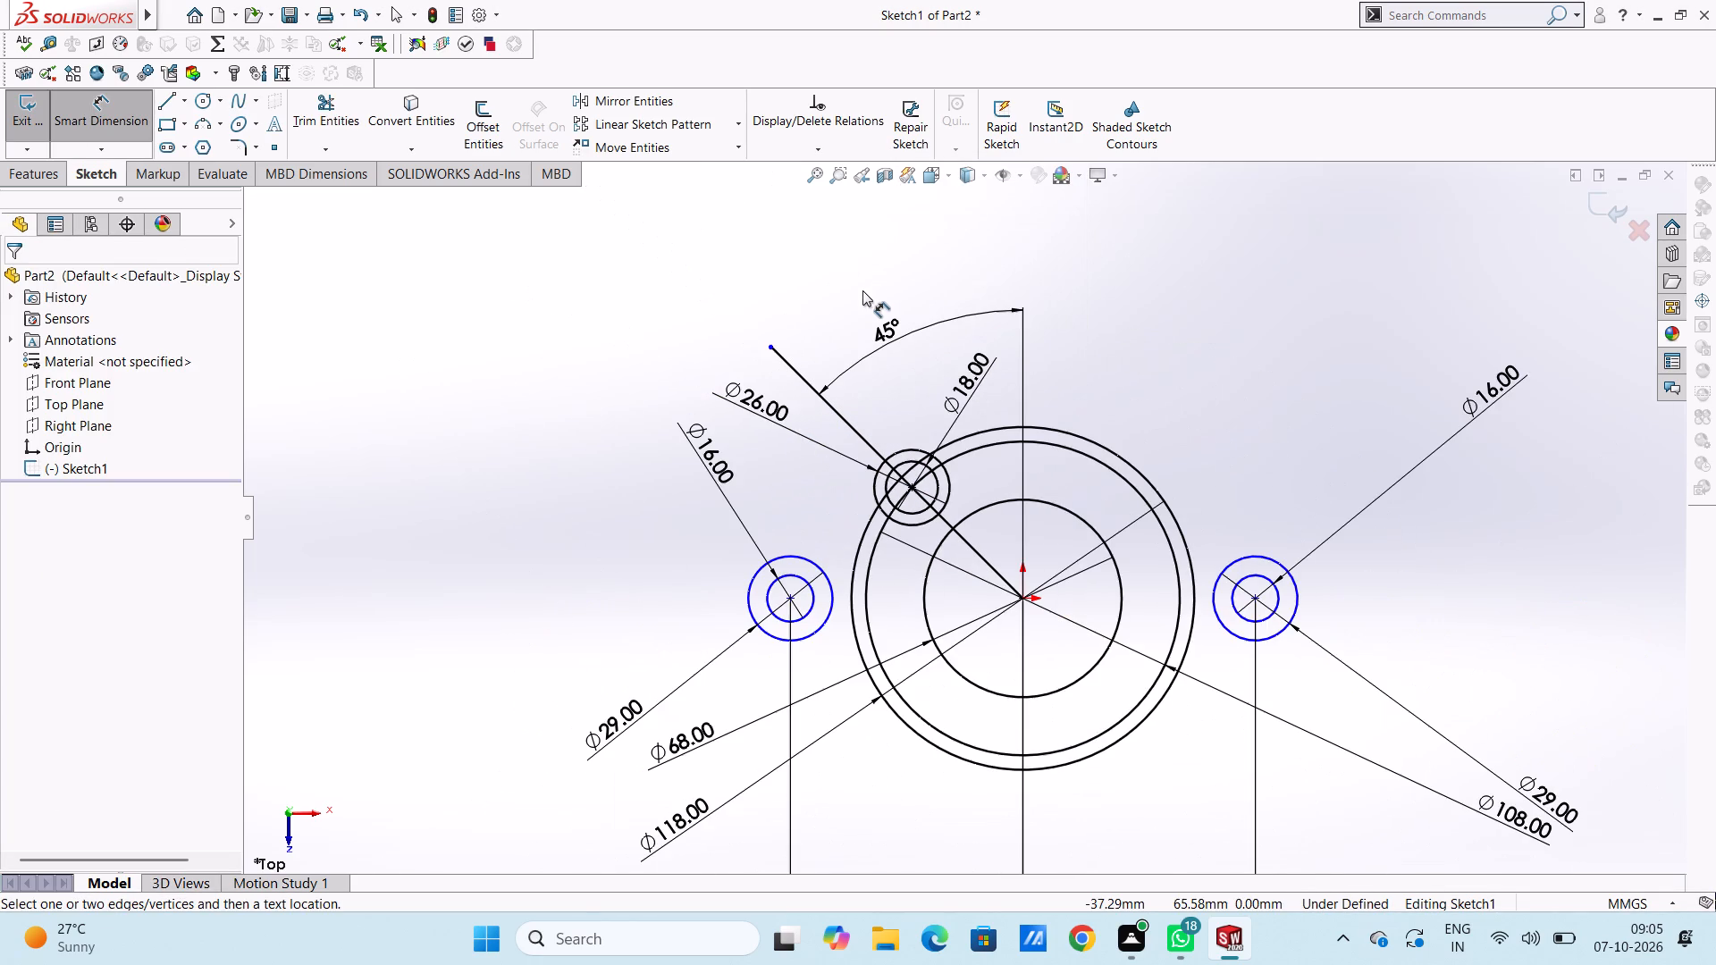
scroll(1122, 600, down, 3)
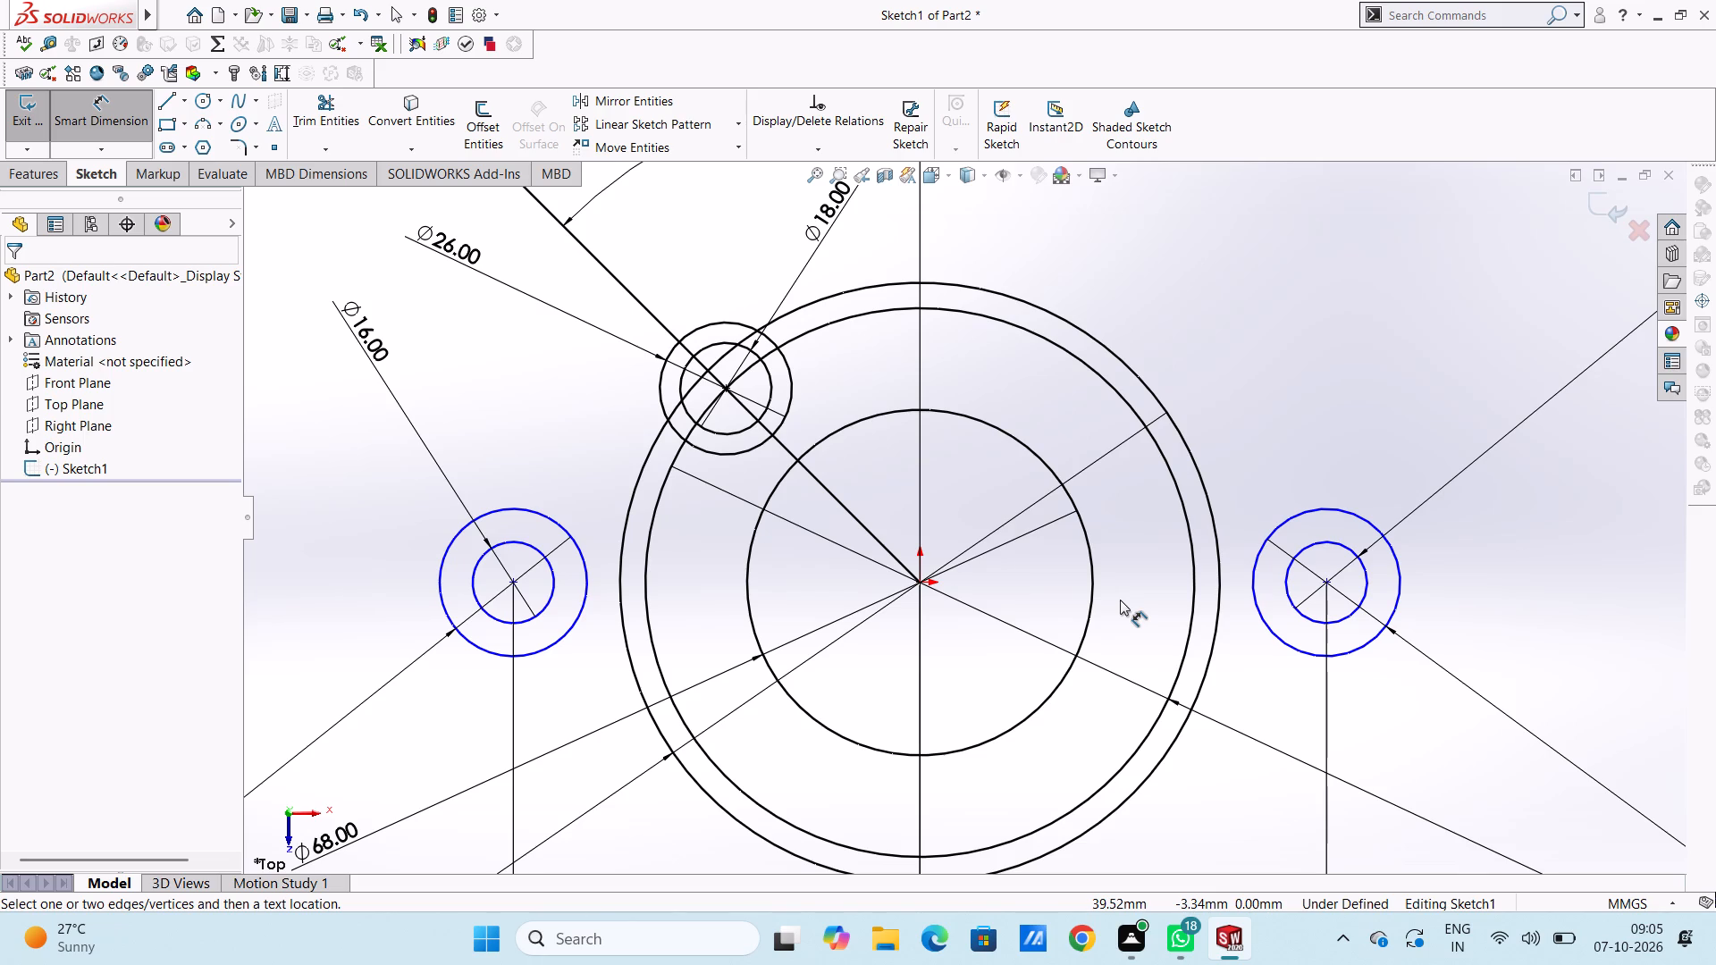
click(203, 103)
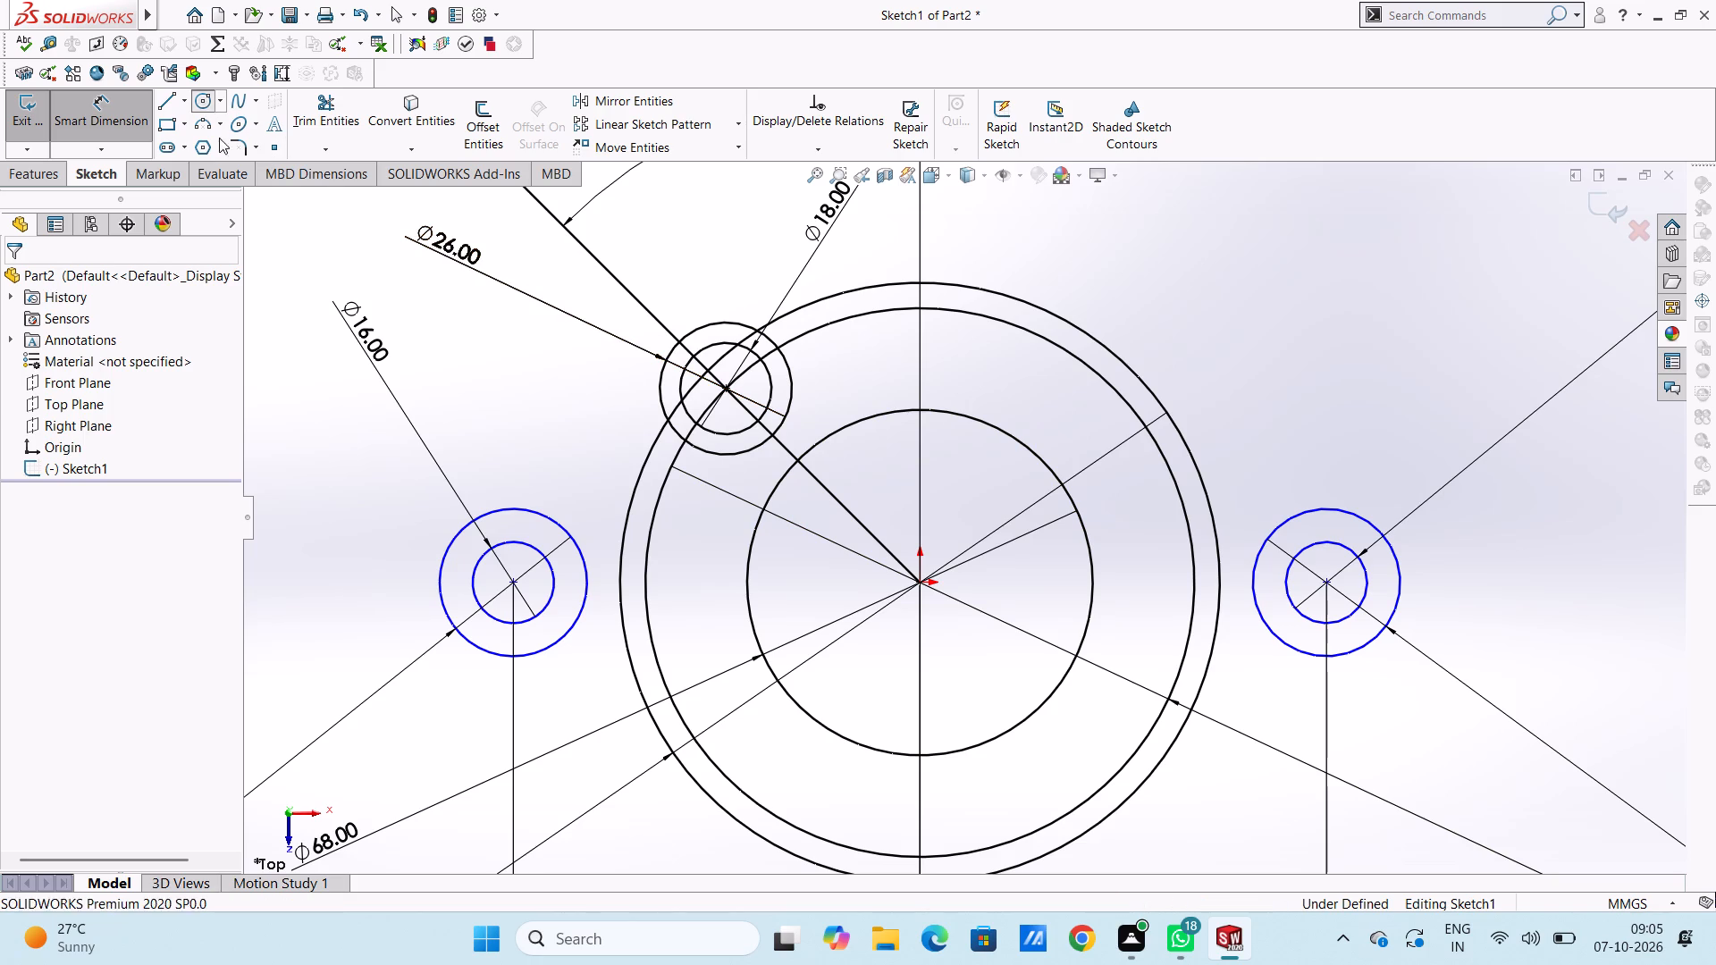
click(727, 390)
click(731, 414)
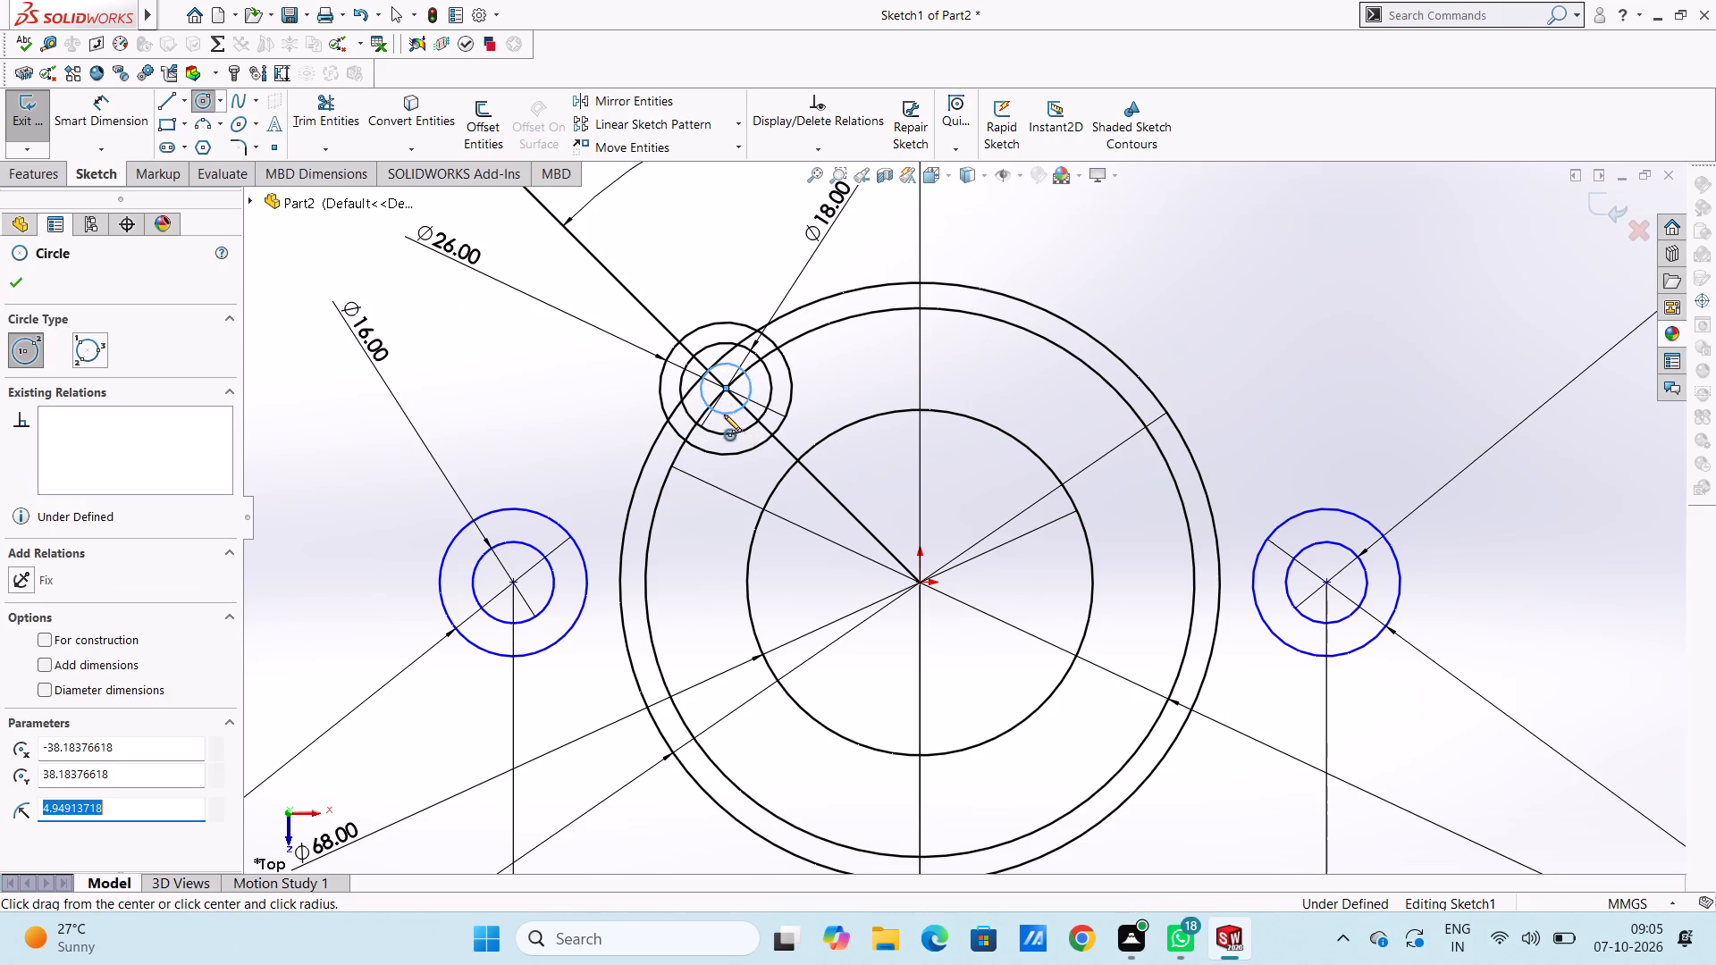
click(11, 284)
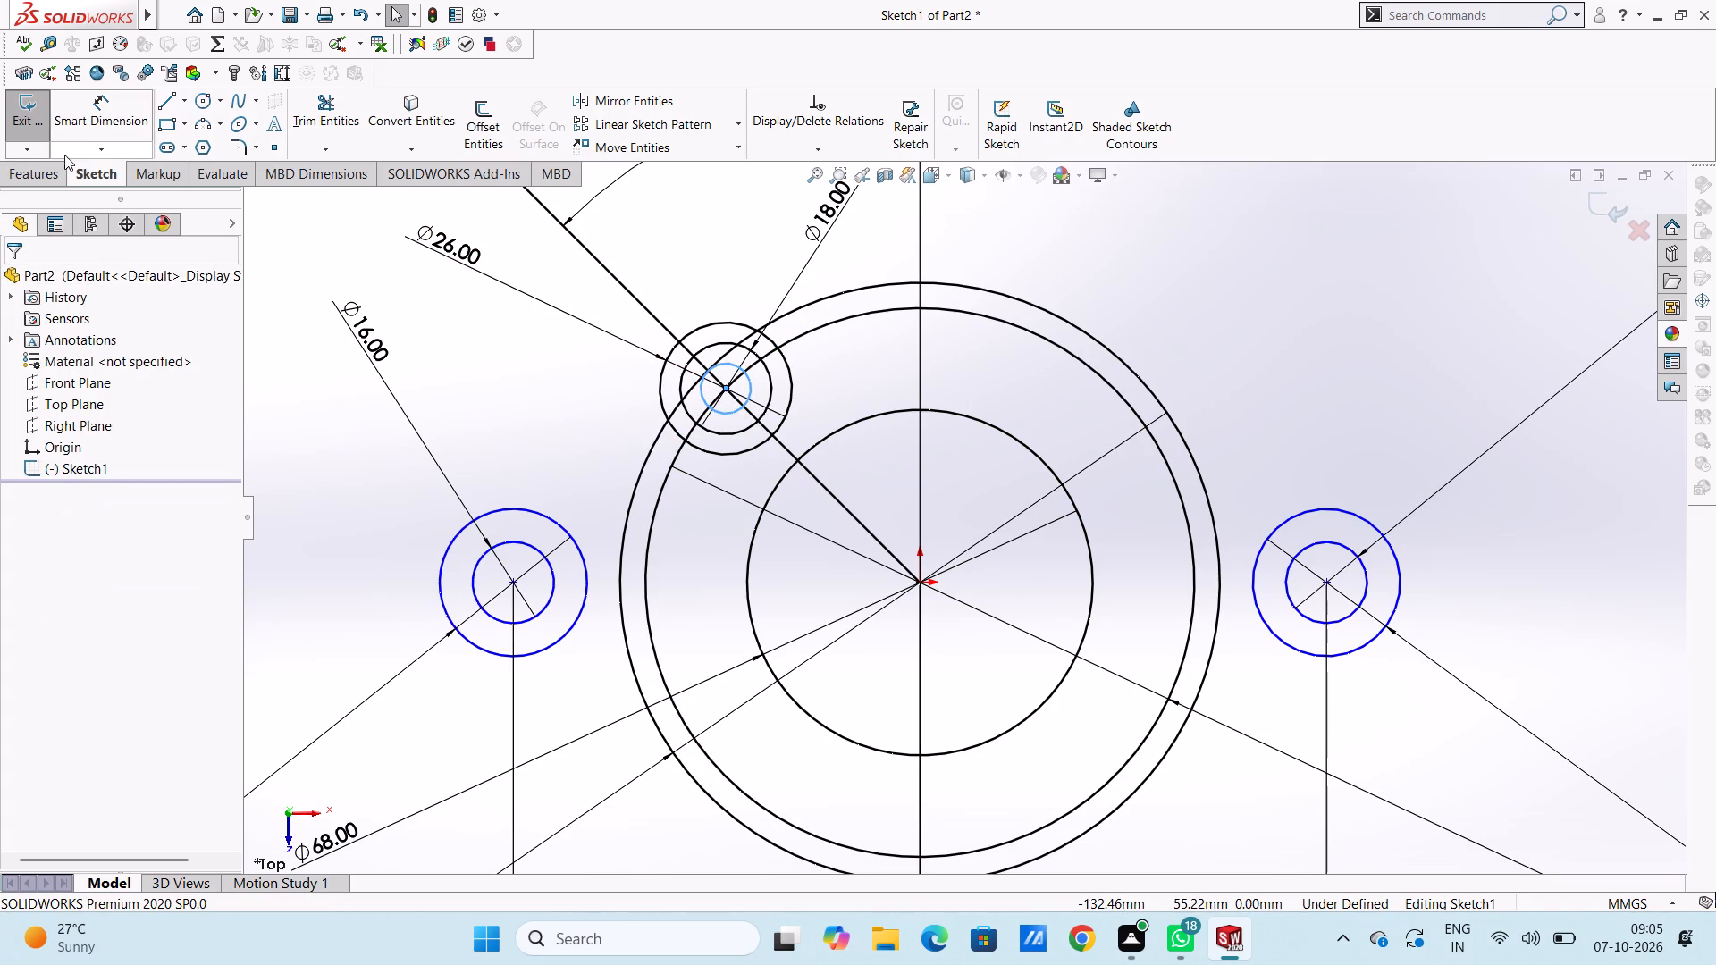
Dimension the diameter of the innermost circle on the slanted line as 6 mm, placed above the circles.
click(93, 102)
scroll(868, 478, up, 1)
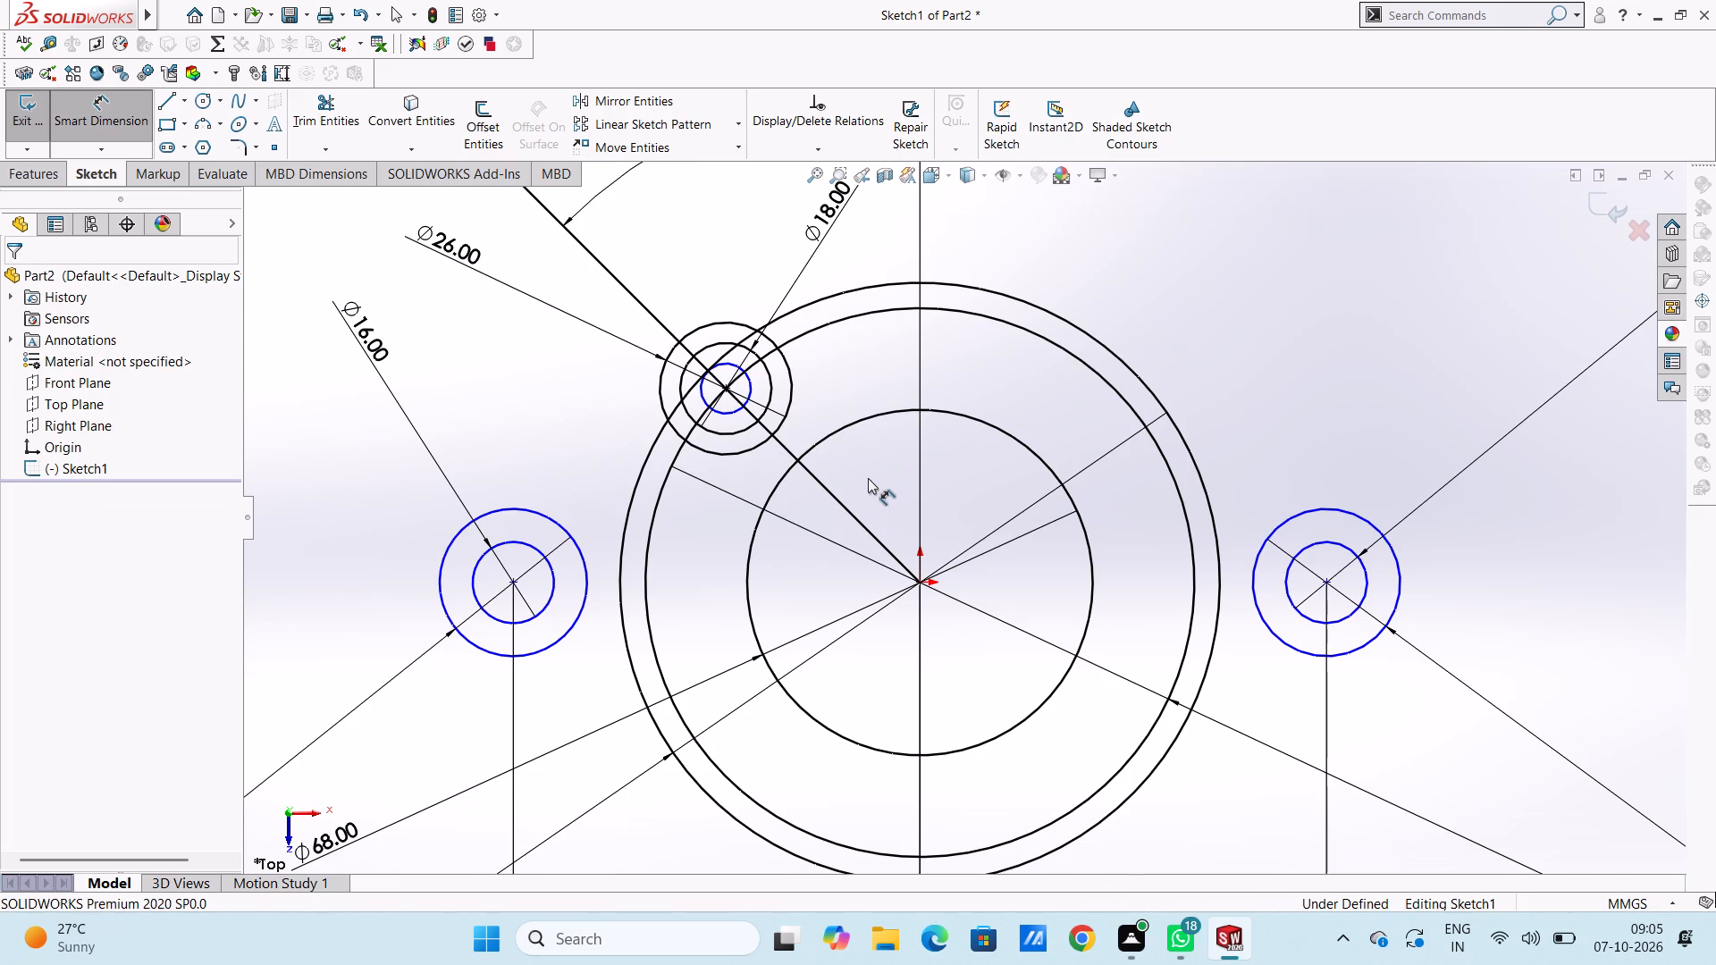
scroll(868, 478, up, 1)
click(801, 449)
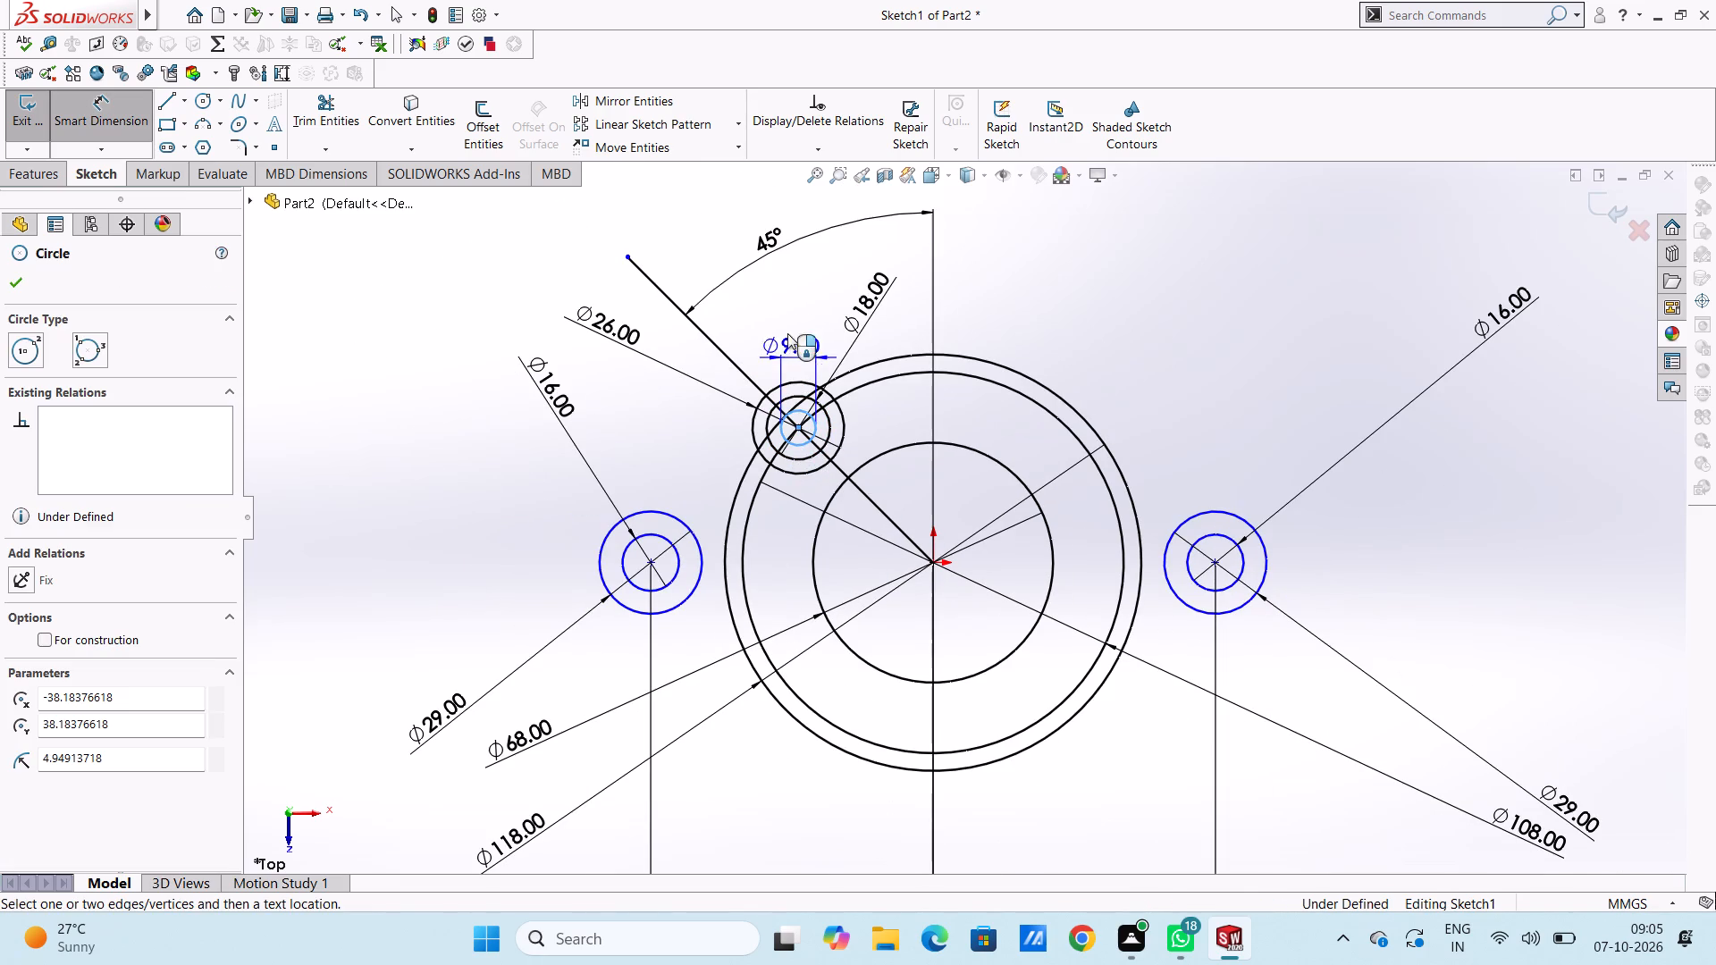
click(835, 258)
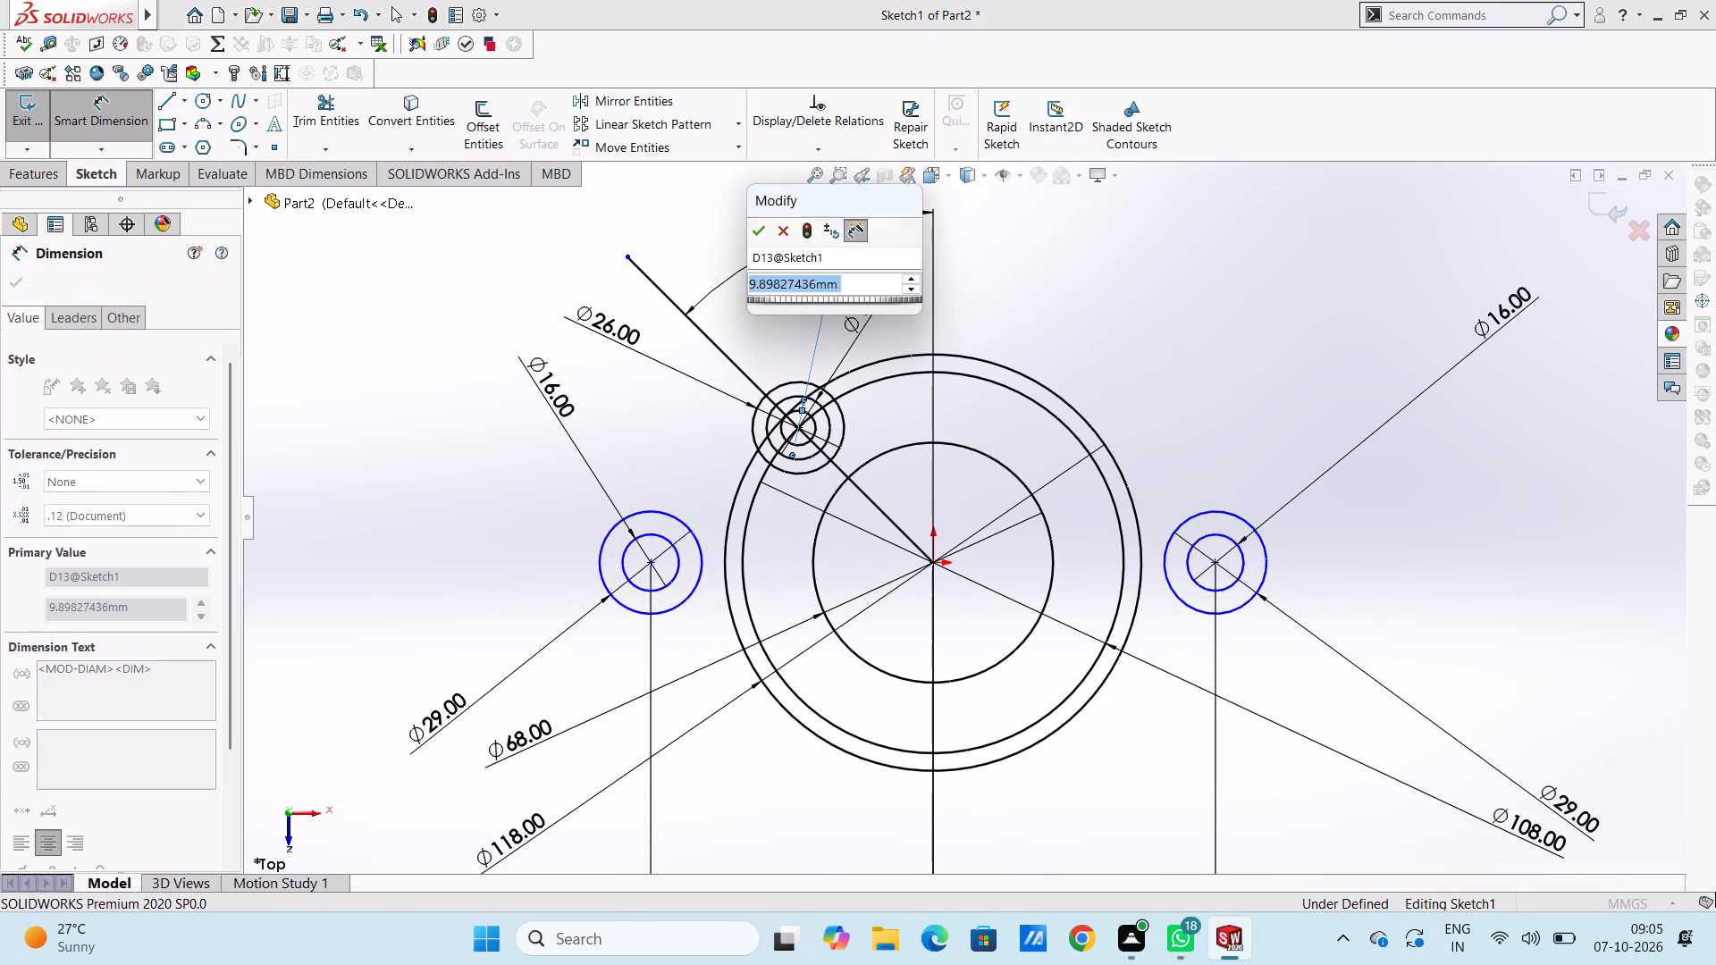
key(6)
key(Return)
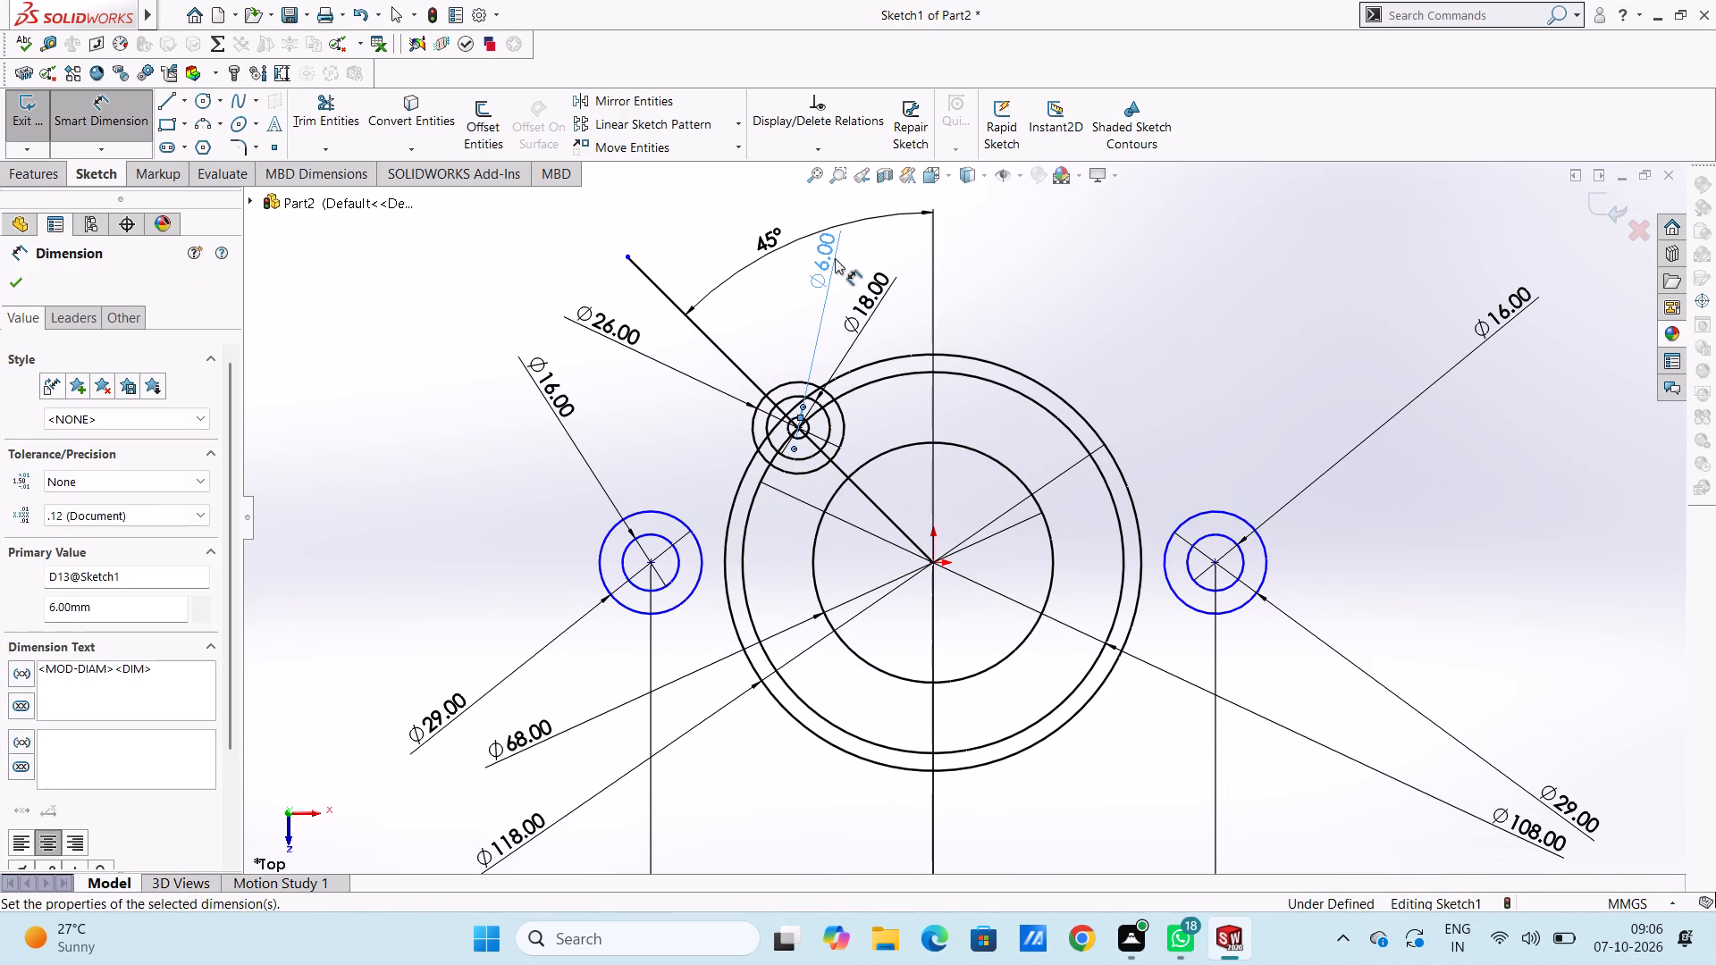
click(785, 322)
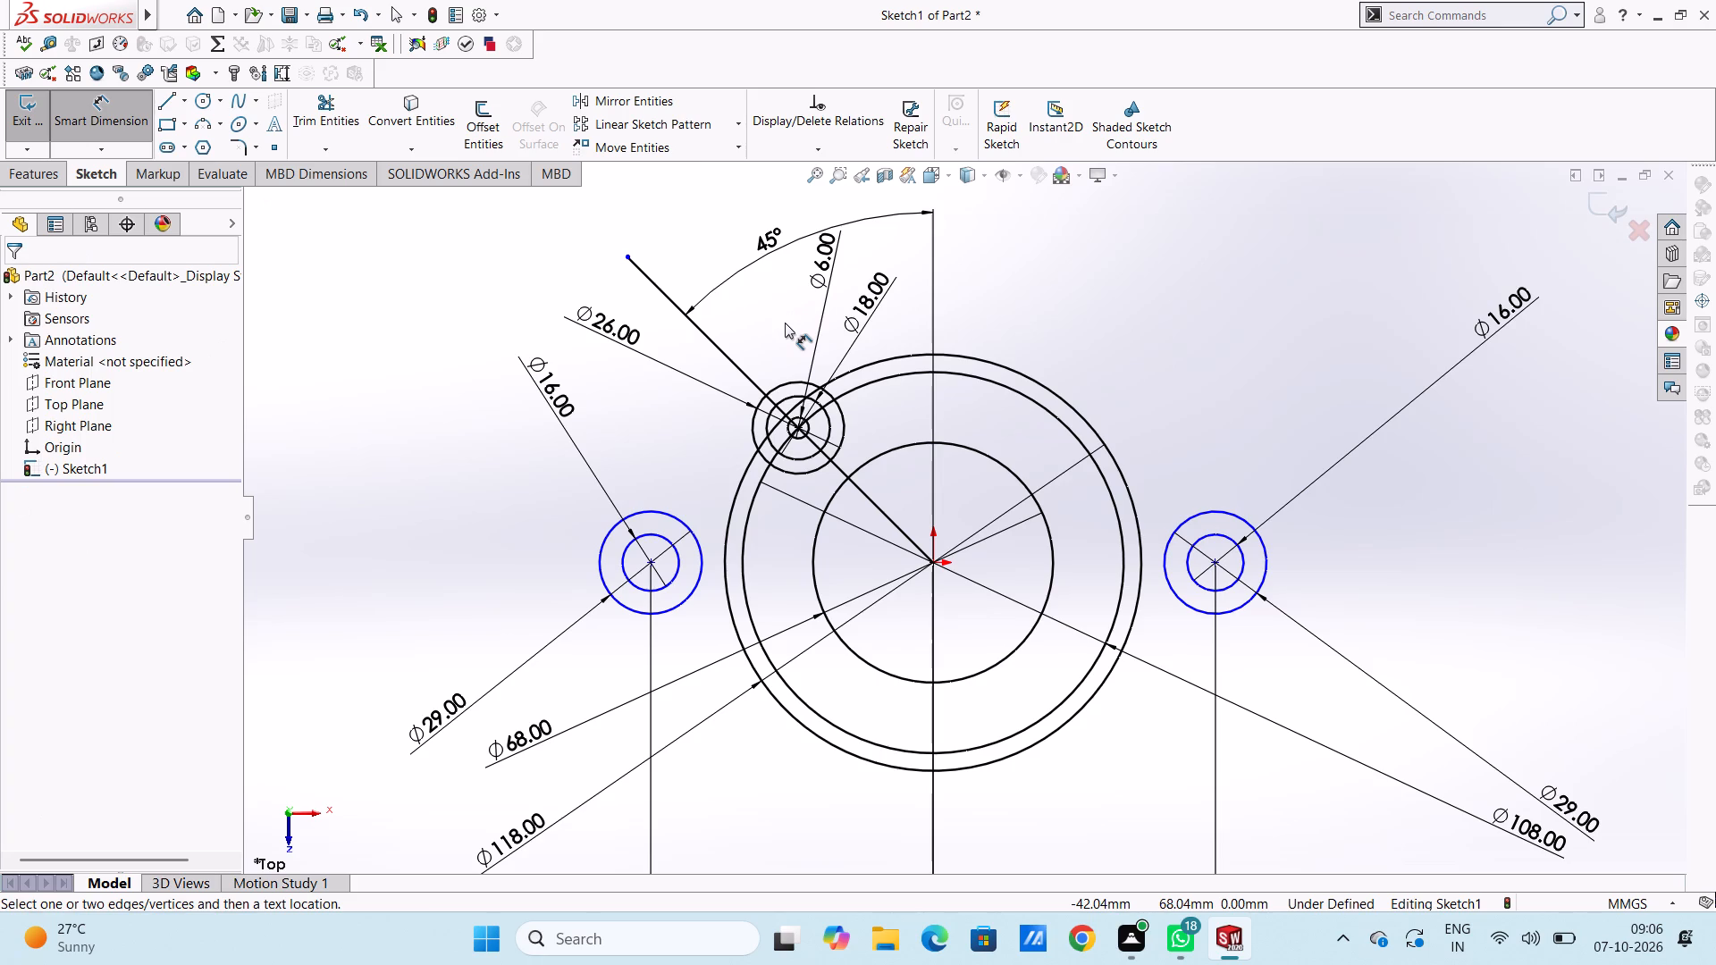
Set the diameter of the innermost circle on the slanted line to 12 mm.
double_click(829, 261)
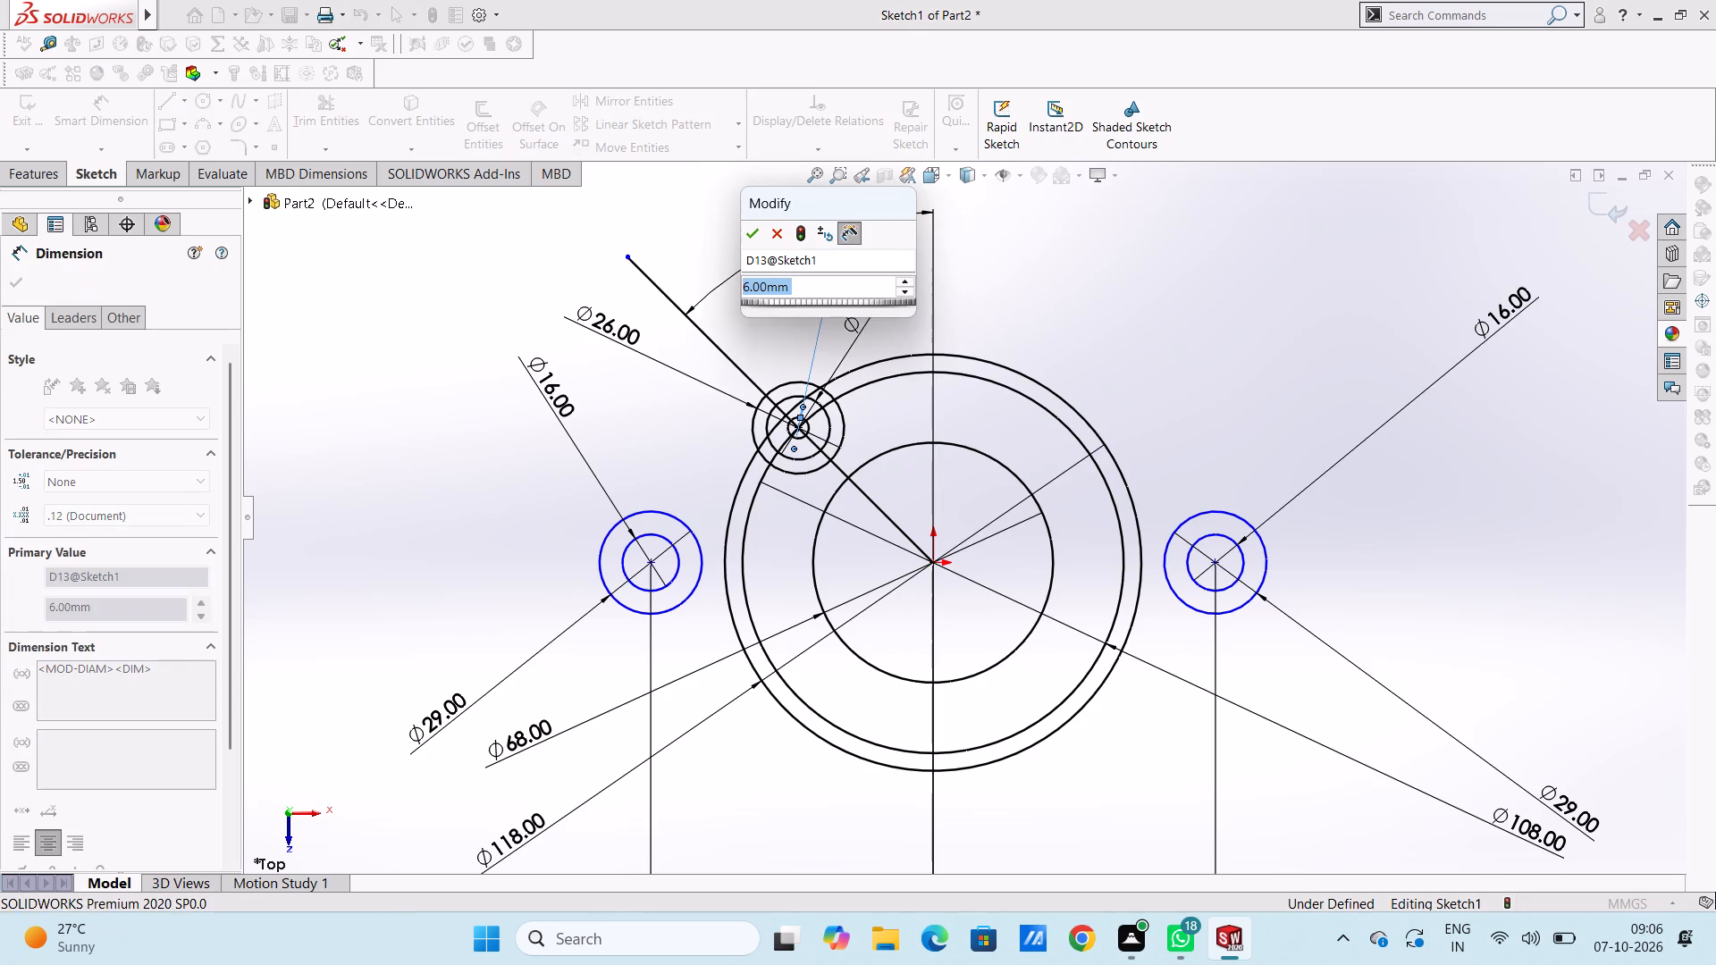
text(12)
key(Return)
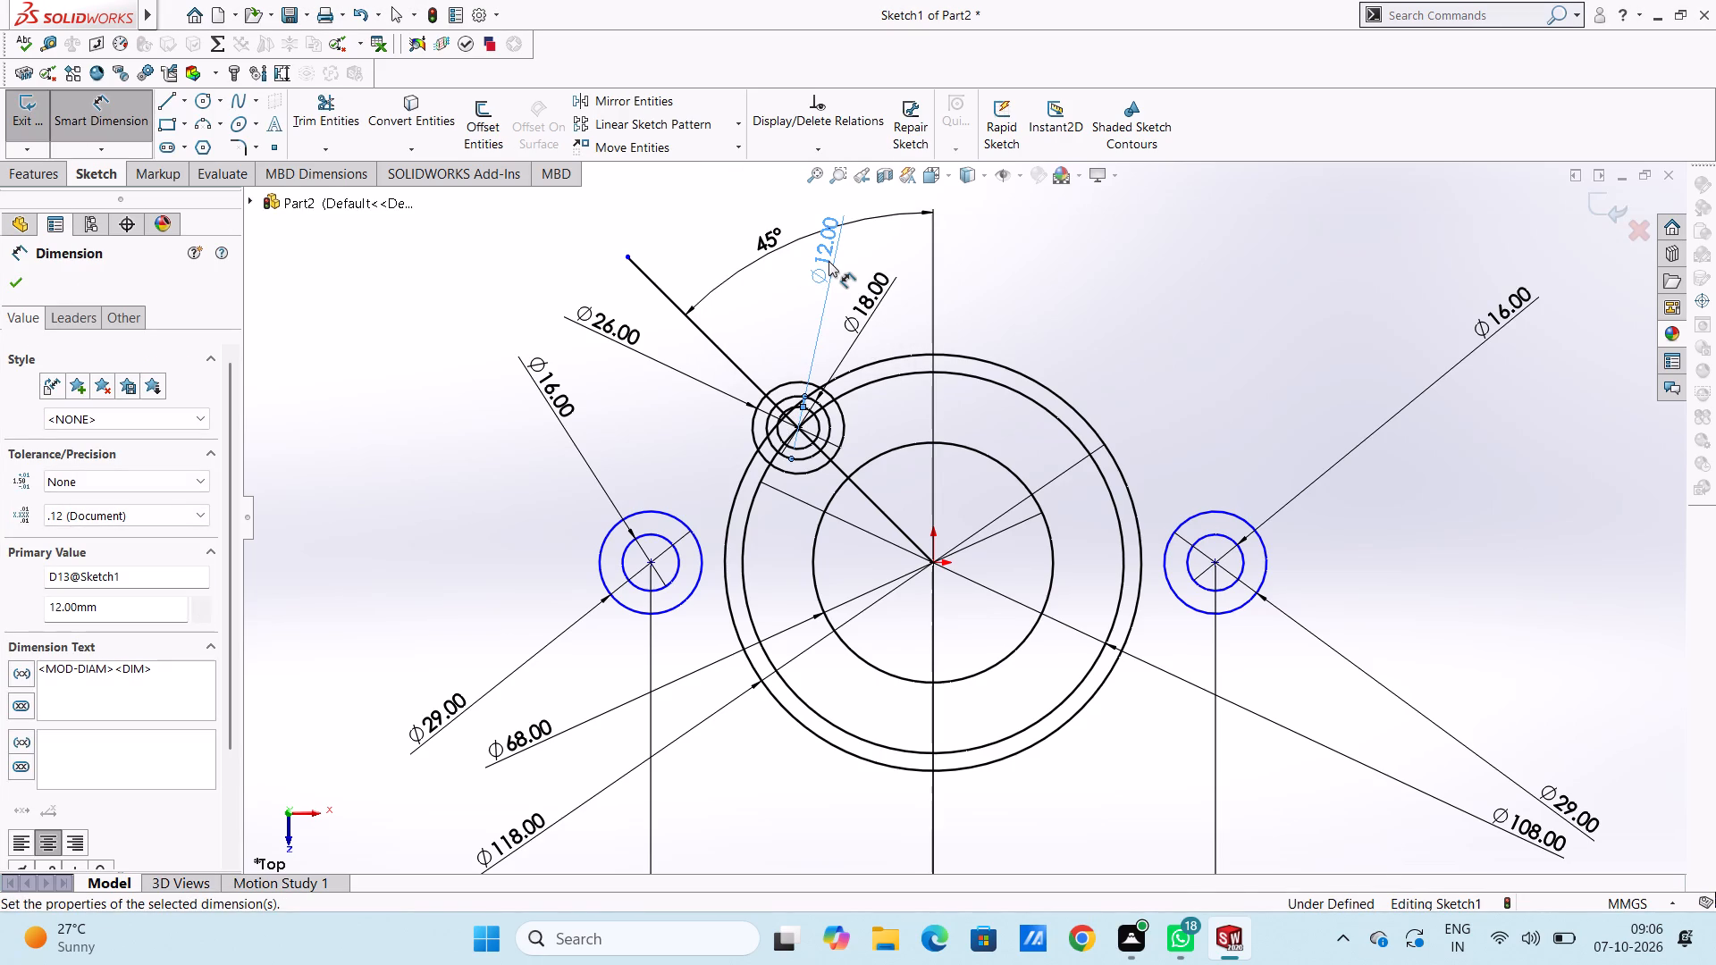
click(761, 329)
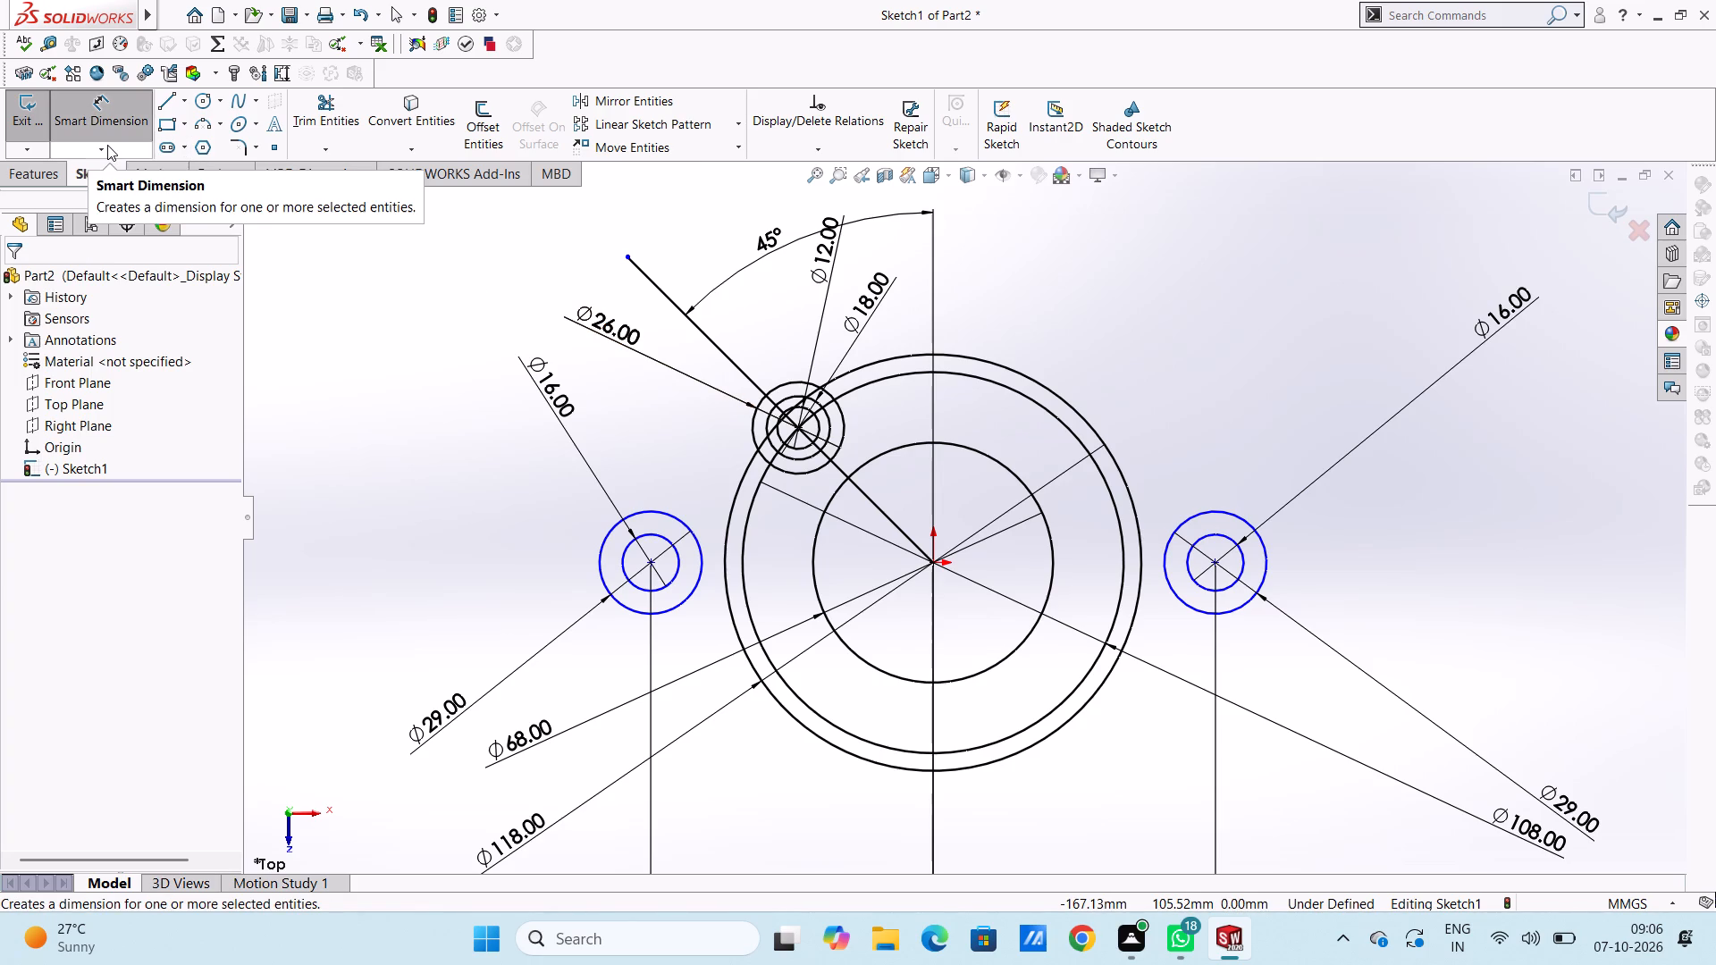
click(107, 121)
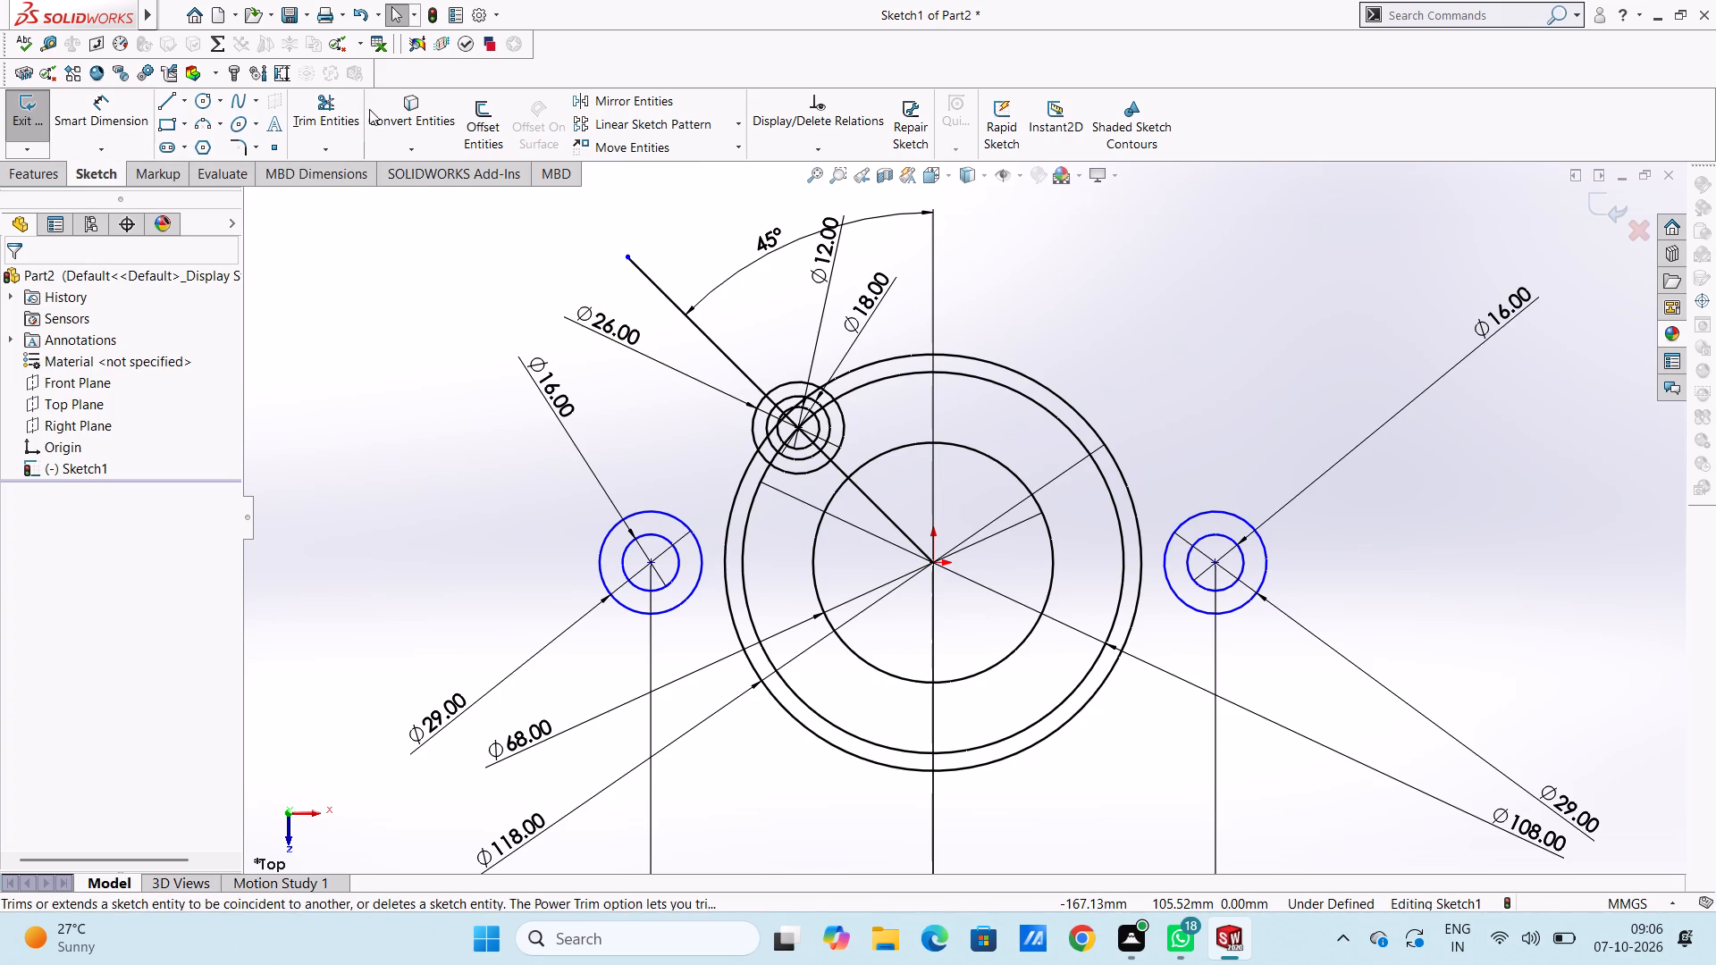
Trim the slanted line's outer end back to the 26 mm circle, using Trim to closest.
click(335, 105)
scroll(709, 323, down, 5)
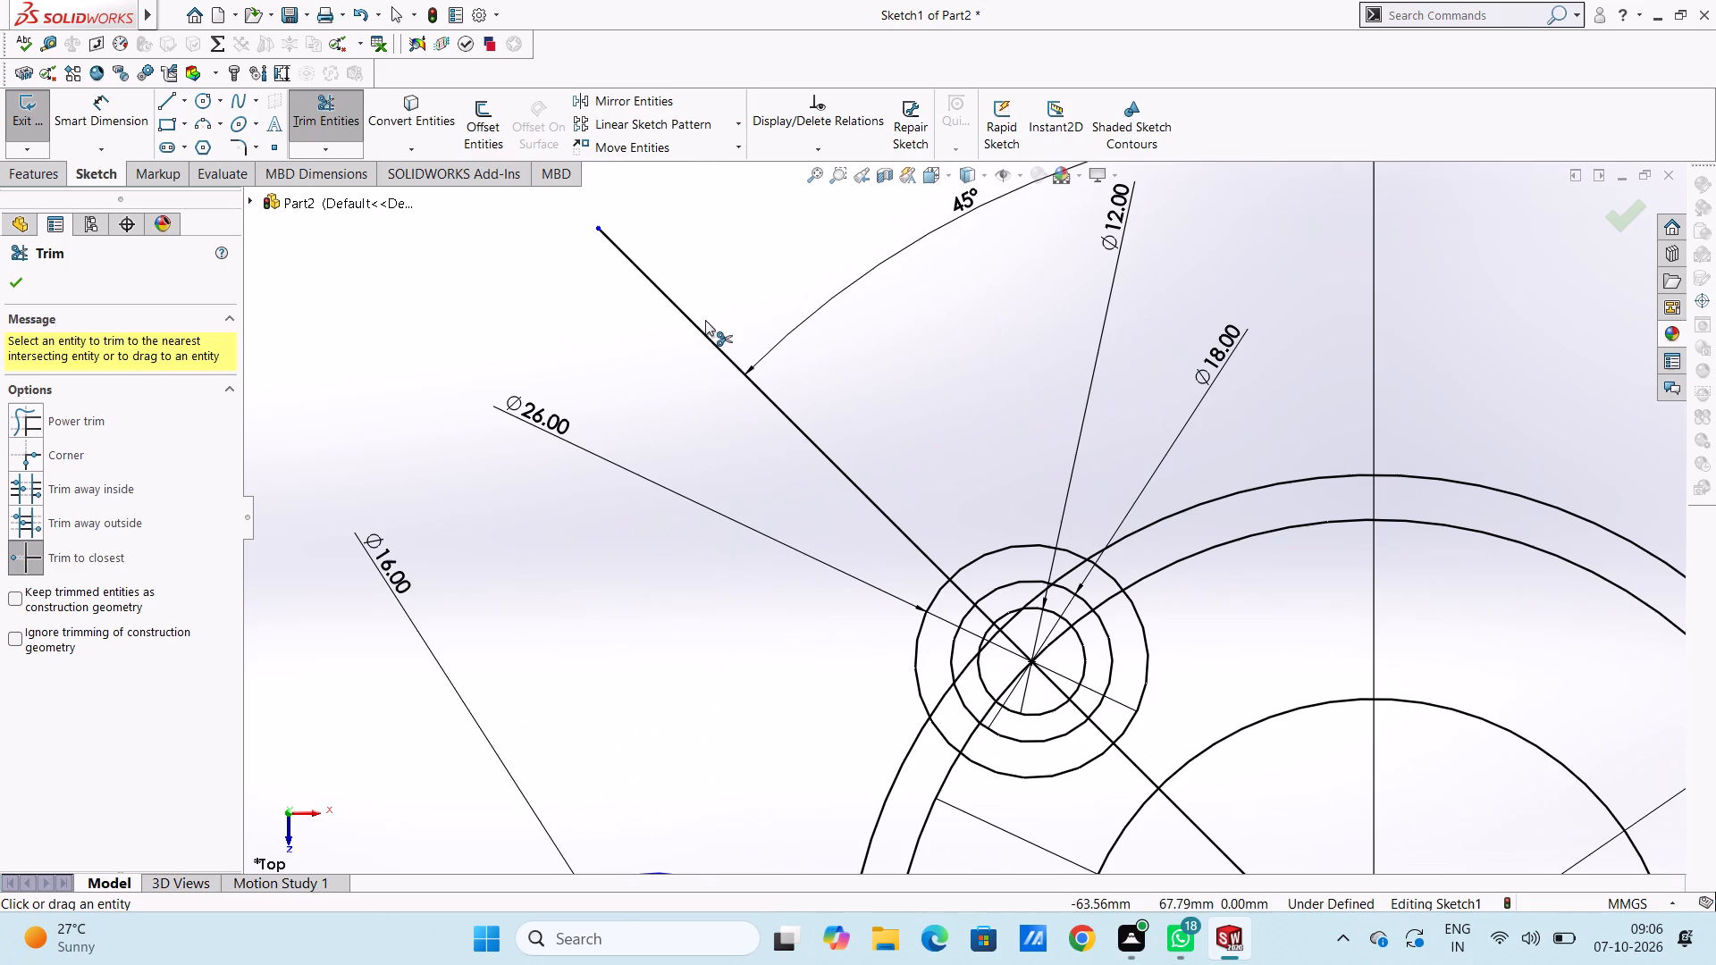
click(765, 399)
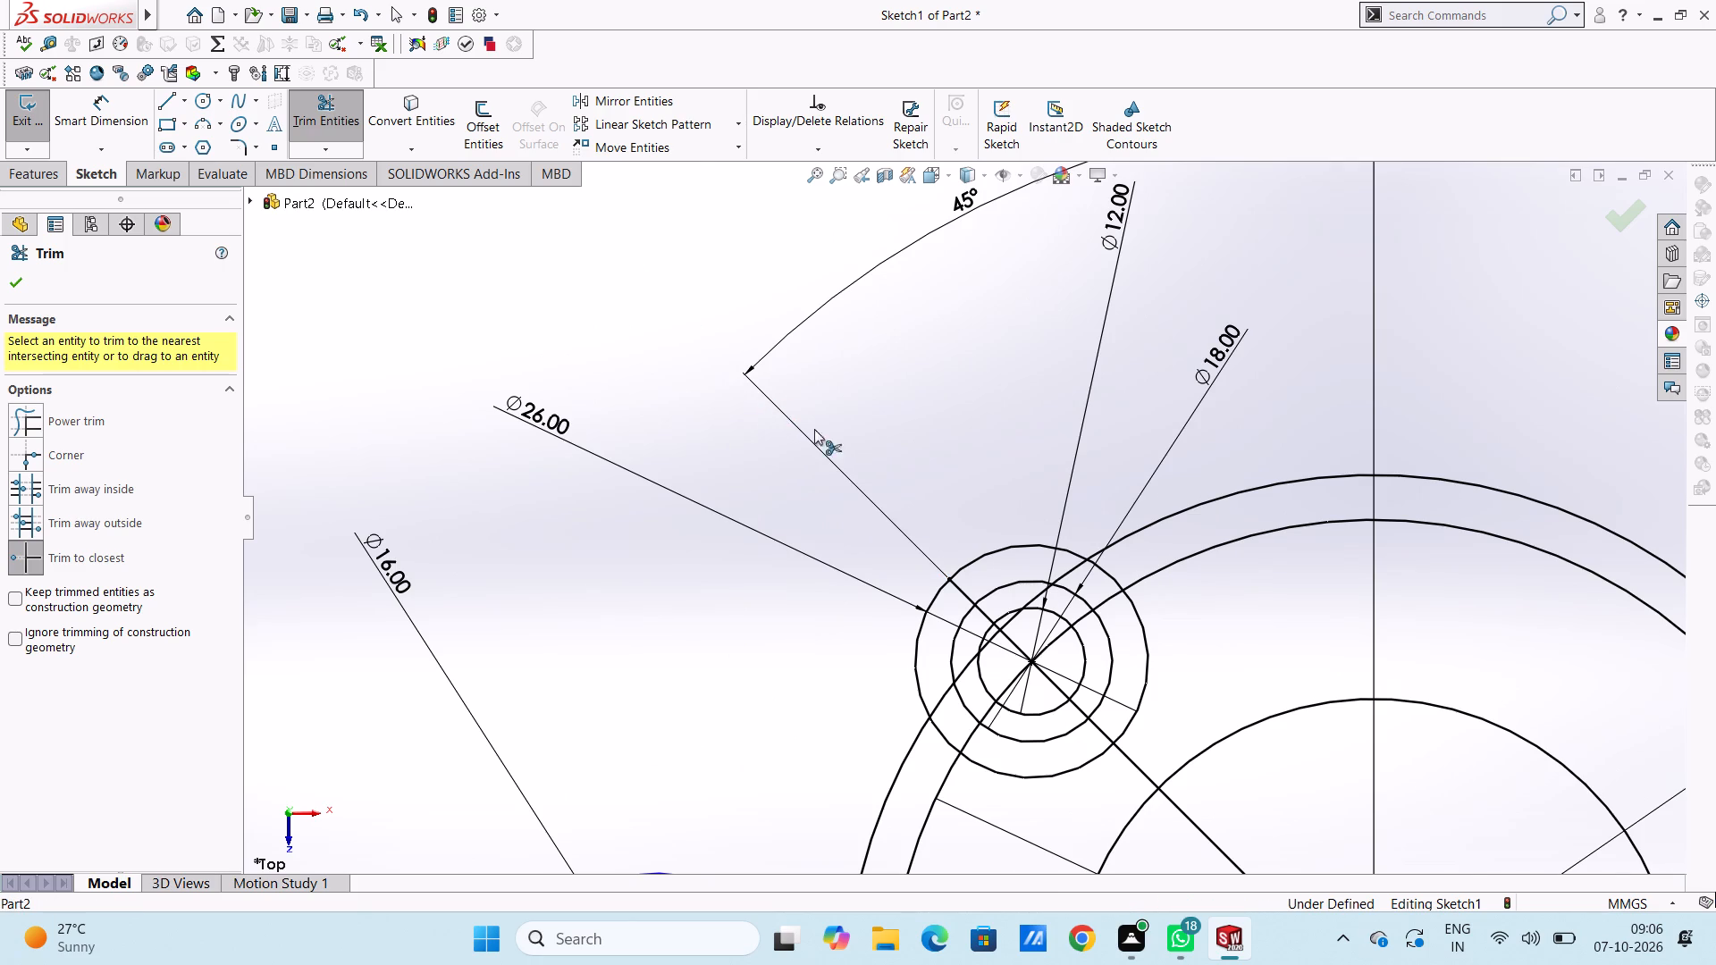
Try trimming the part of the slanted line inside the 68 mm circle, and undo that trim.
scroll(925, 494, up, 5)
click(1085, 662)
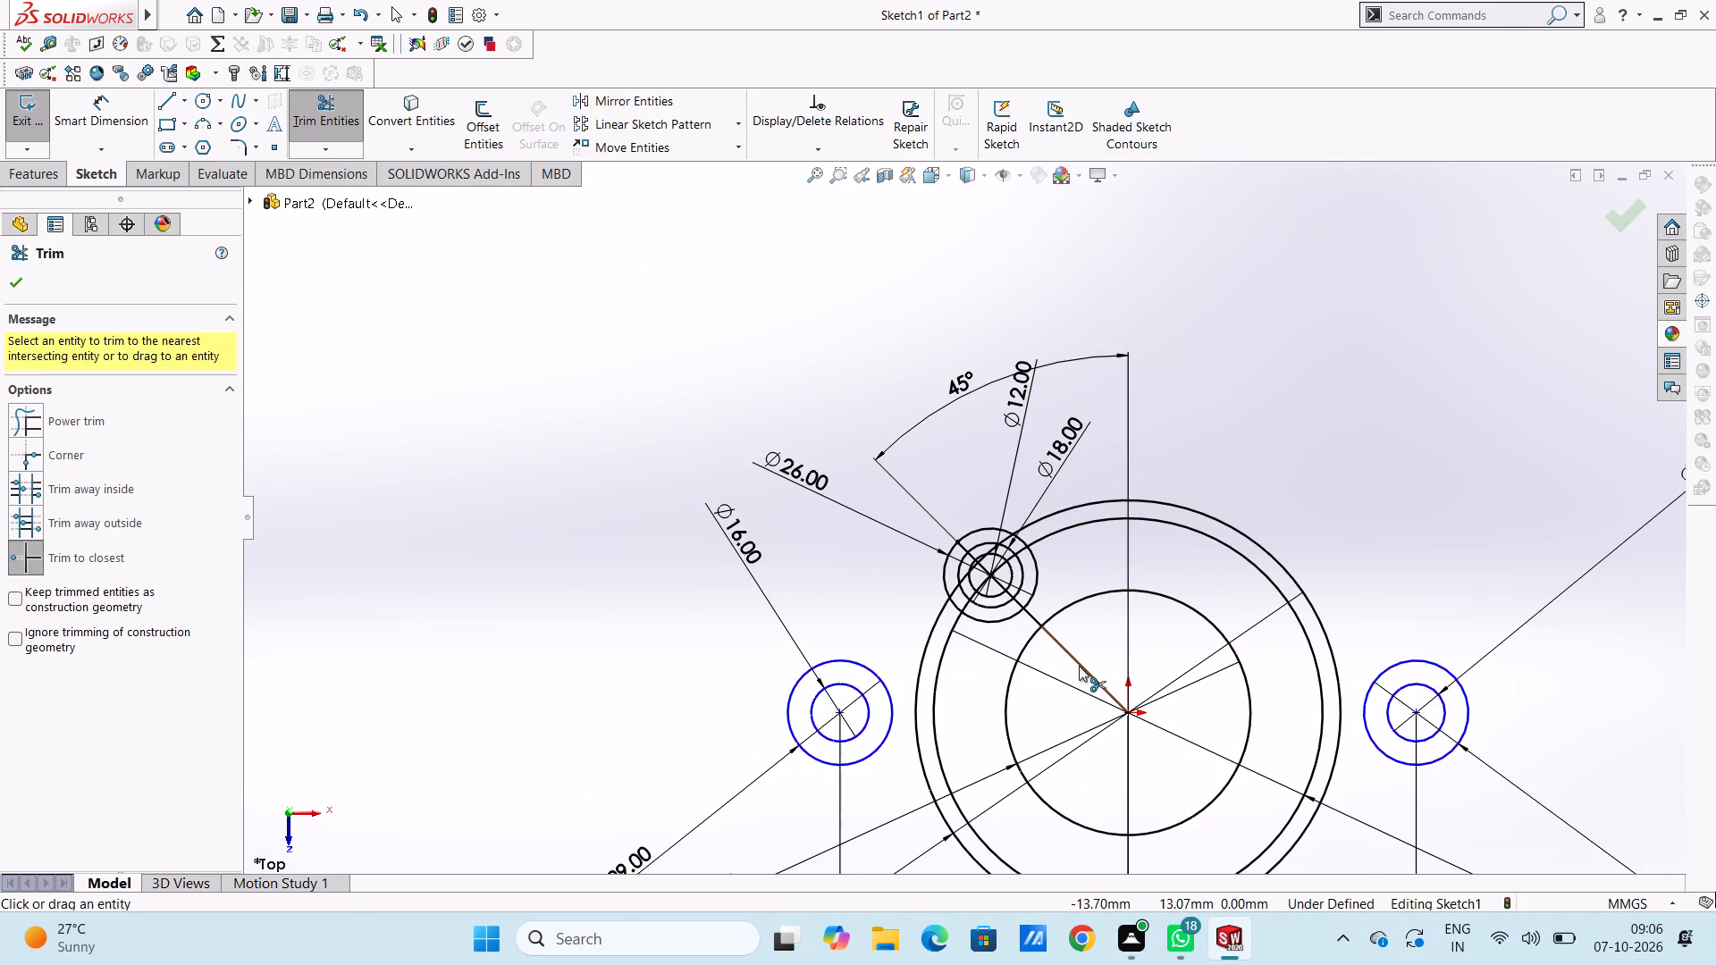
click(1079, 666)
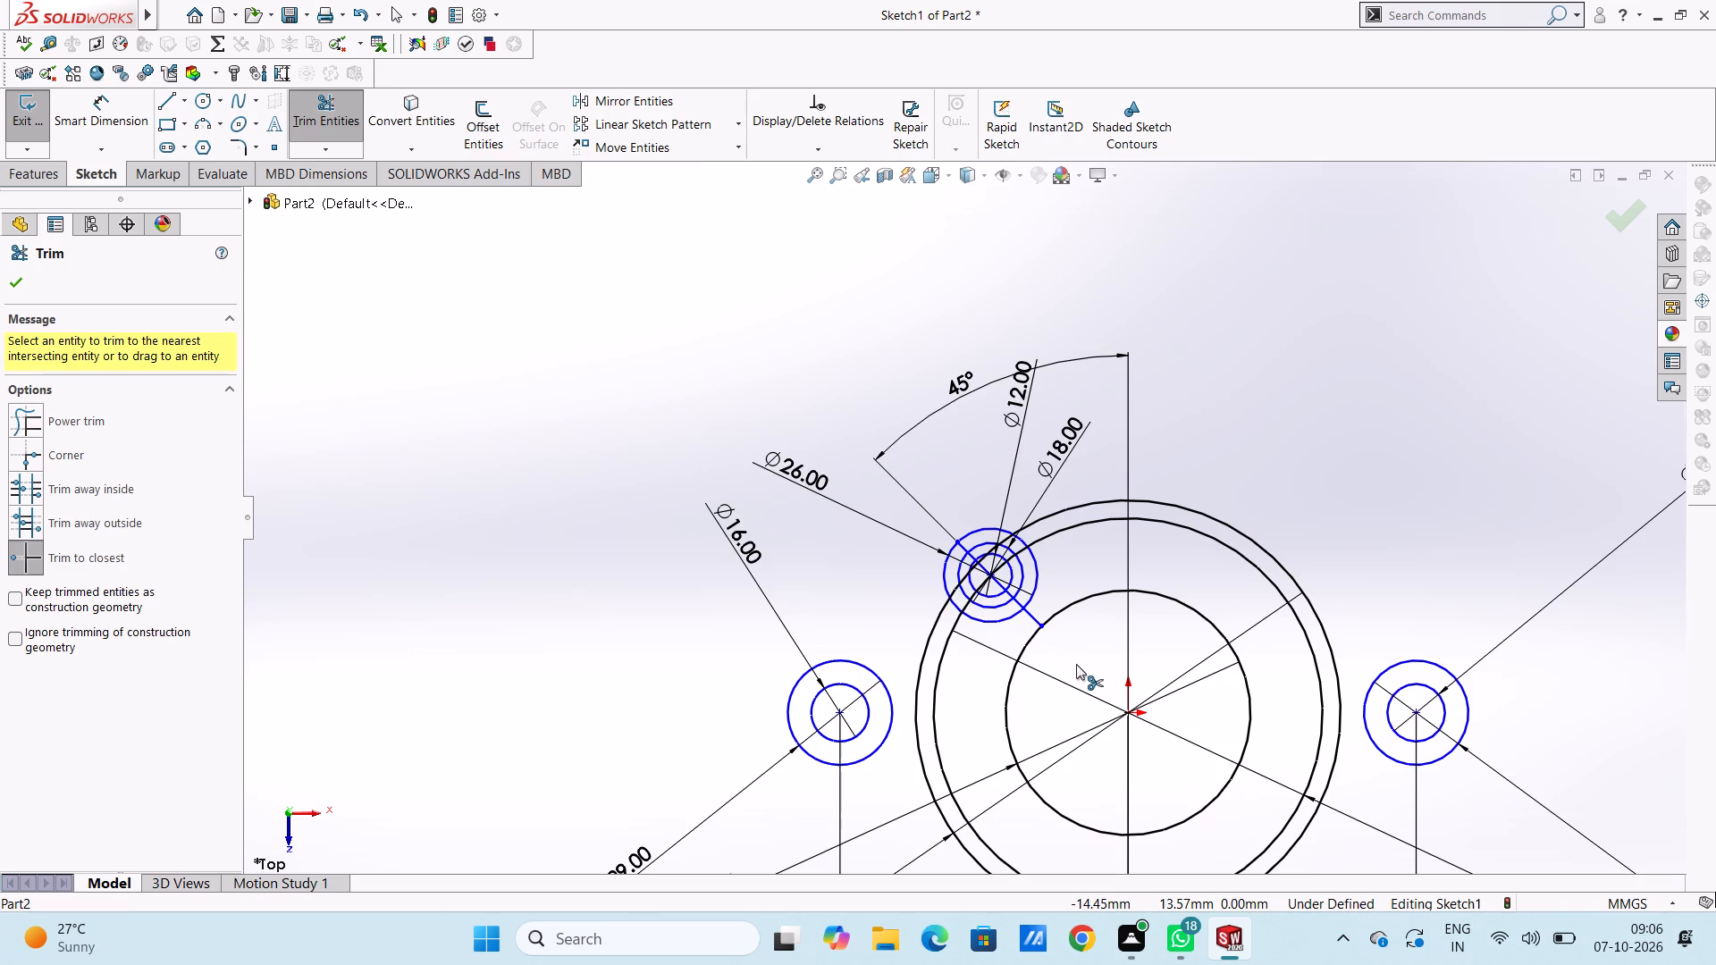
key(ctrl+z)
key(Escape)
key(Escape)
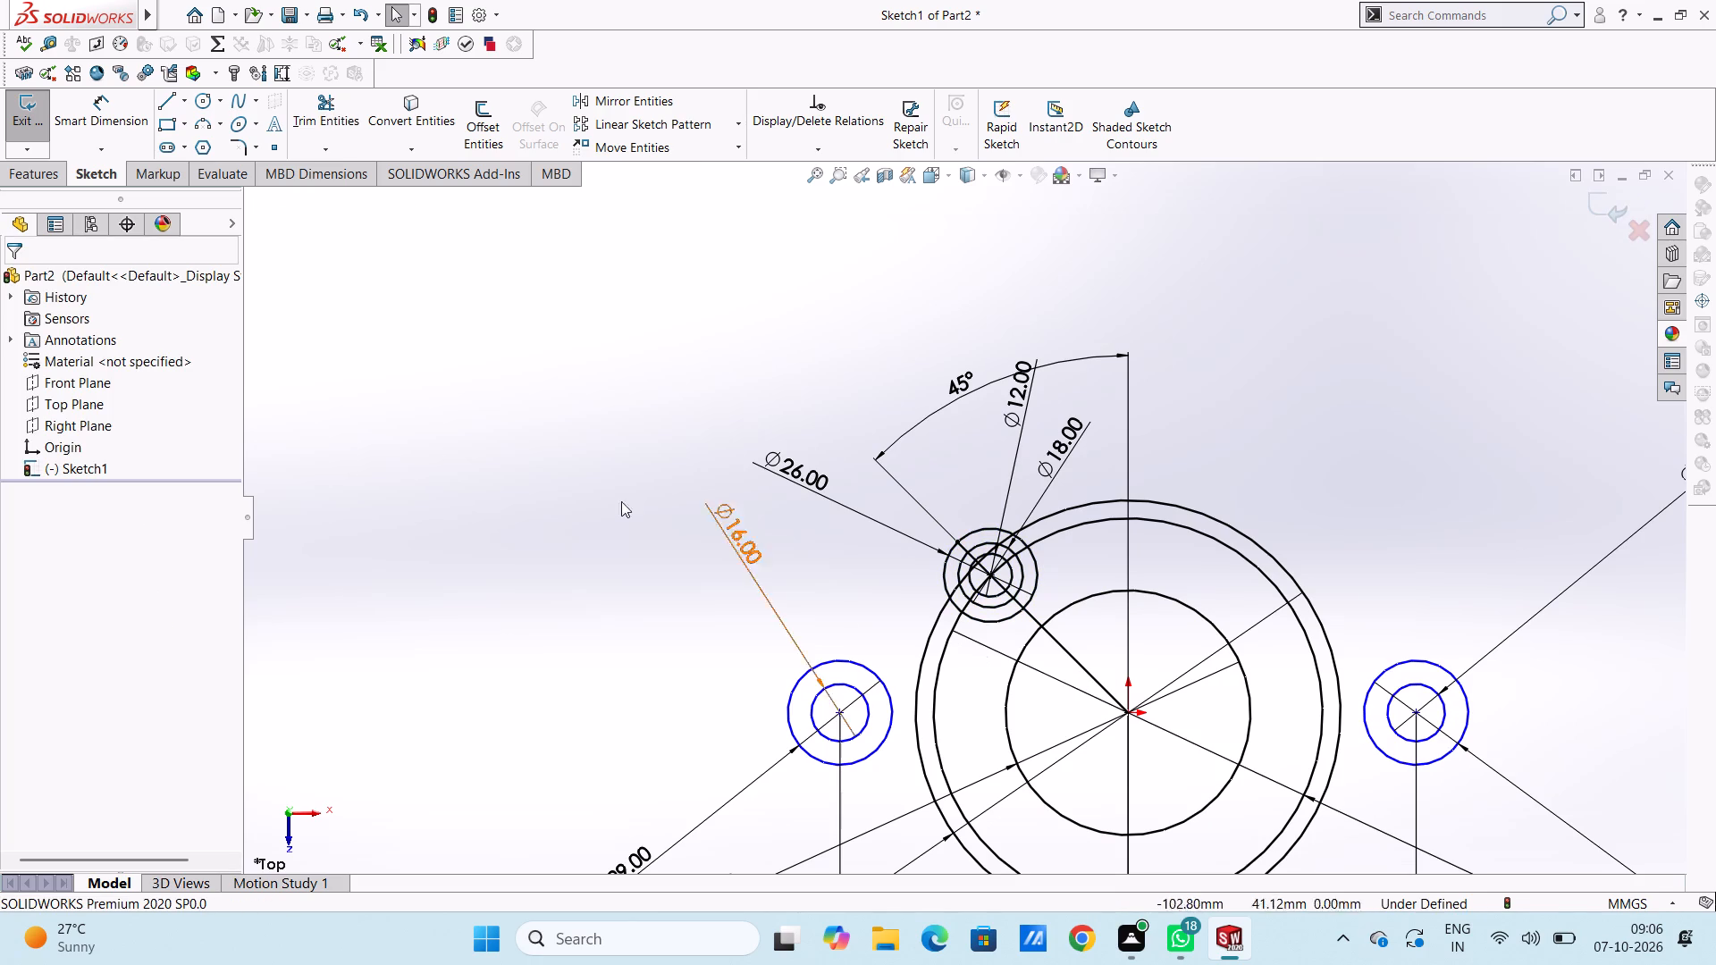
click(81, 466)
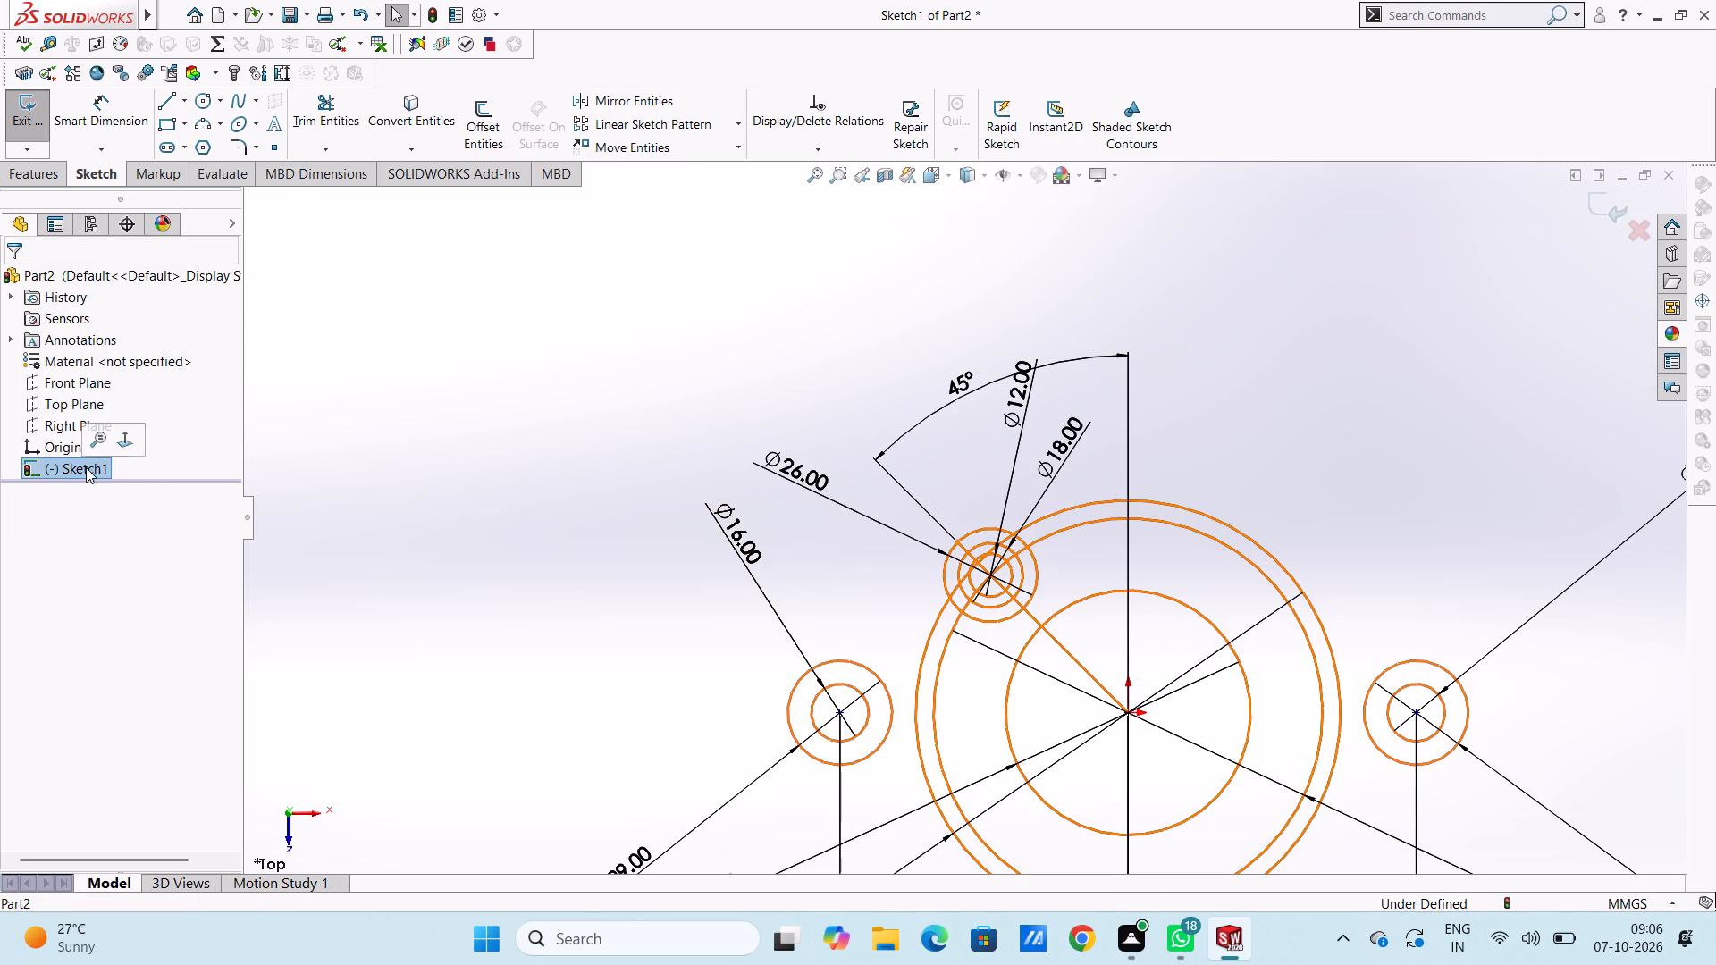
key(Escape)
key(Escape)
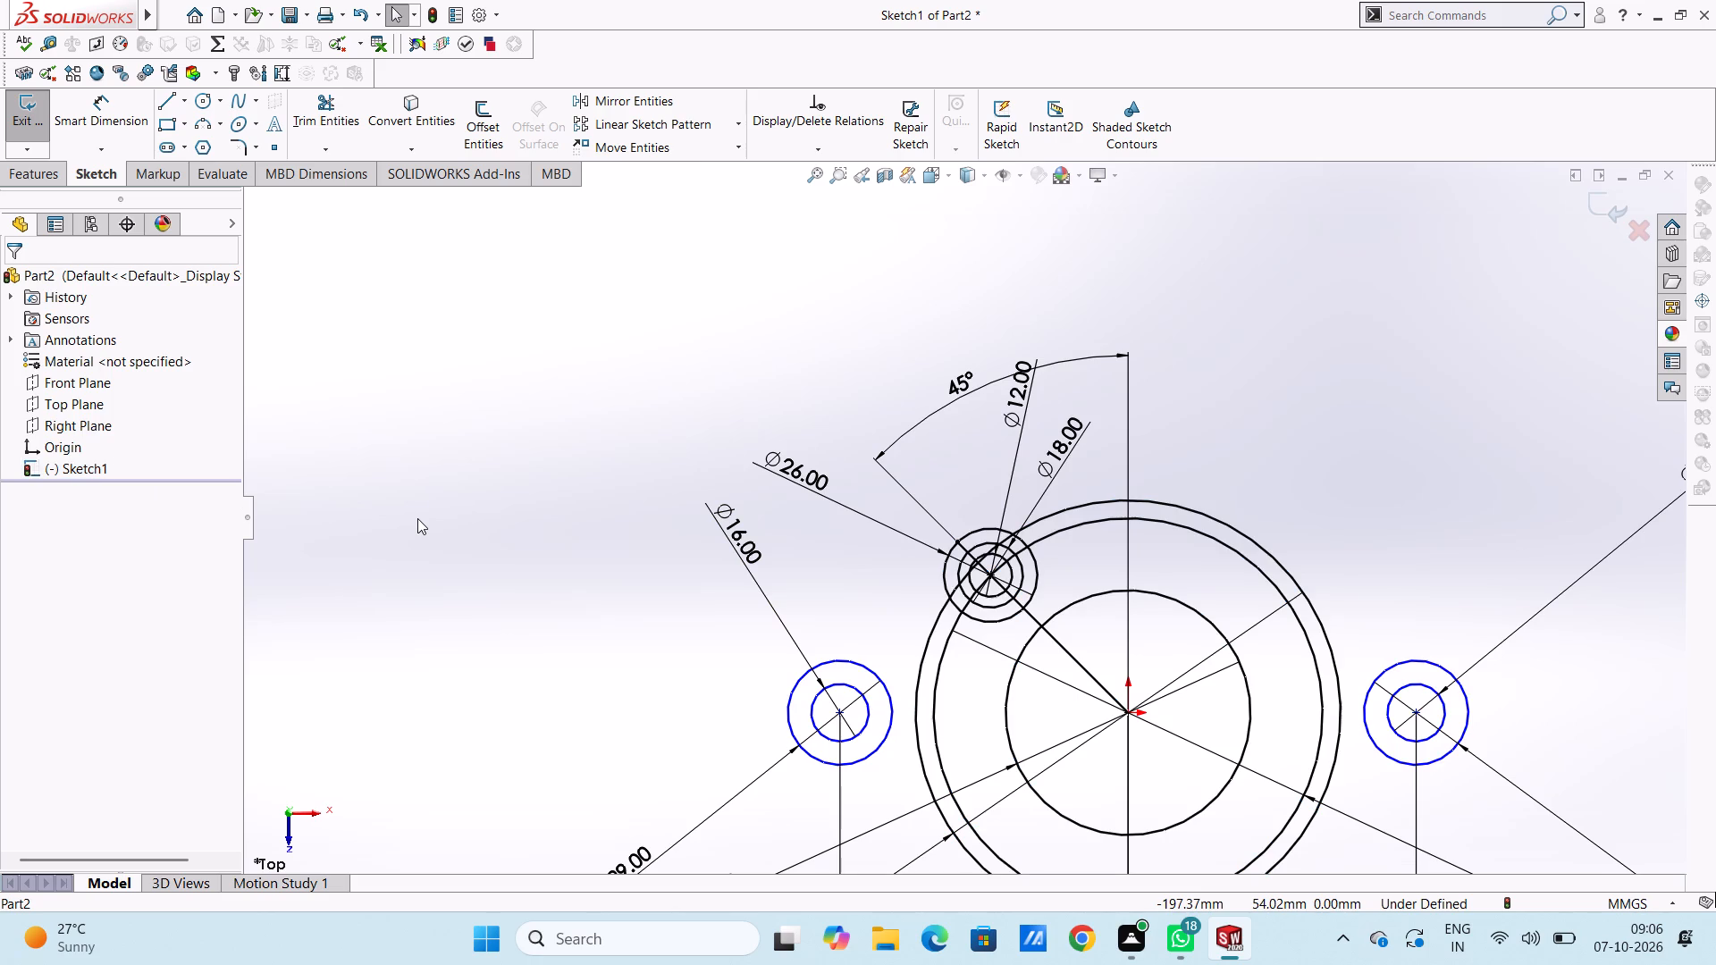
Circular-pattern the 26, 18 and 12 mm circles about the origin as 4 equally spaced instances over 360°.
scroll(1109, 632, down, 5)
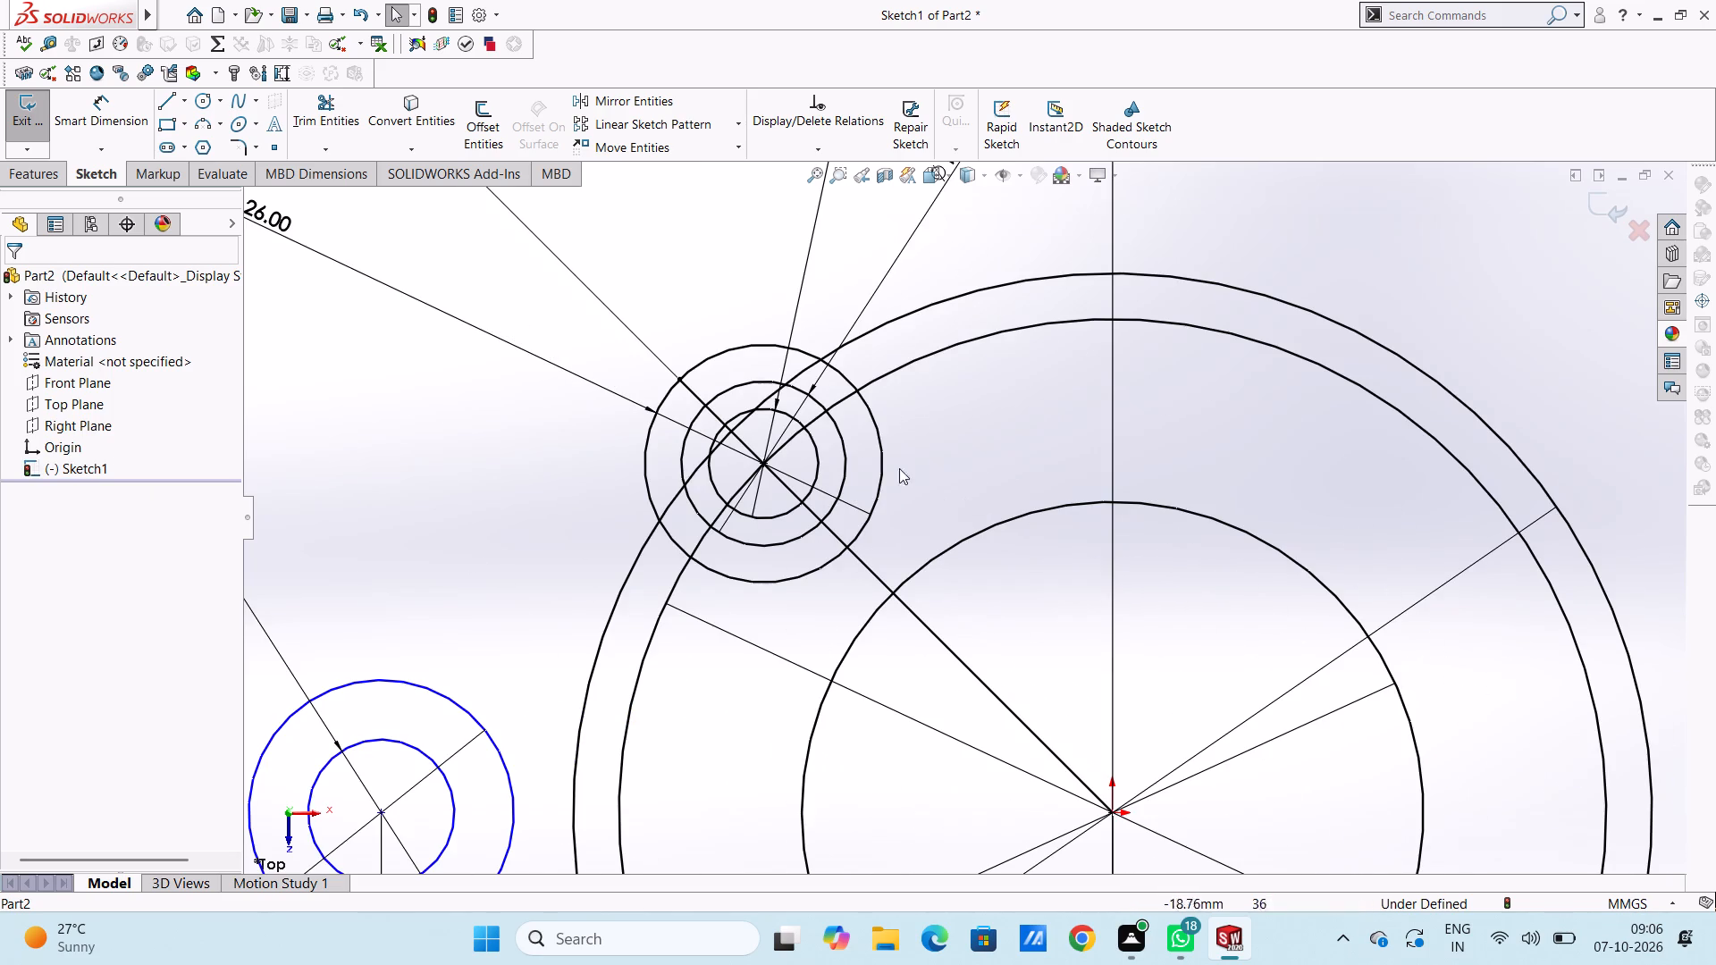
click(881, 462)
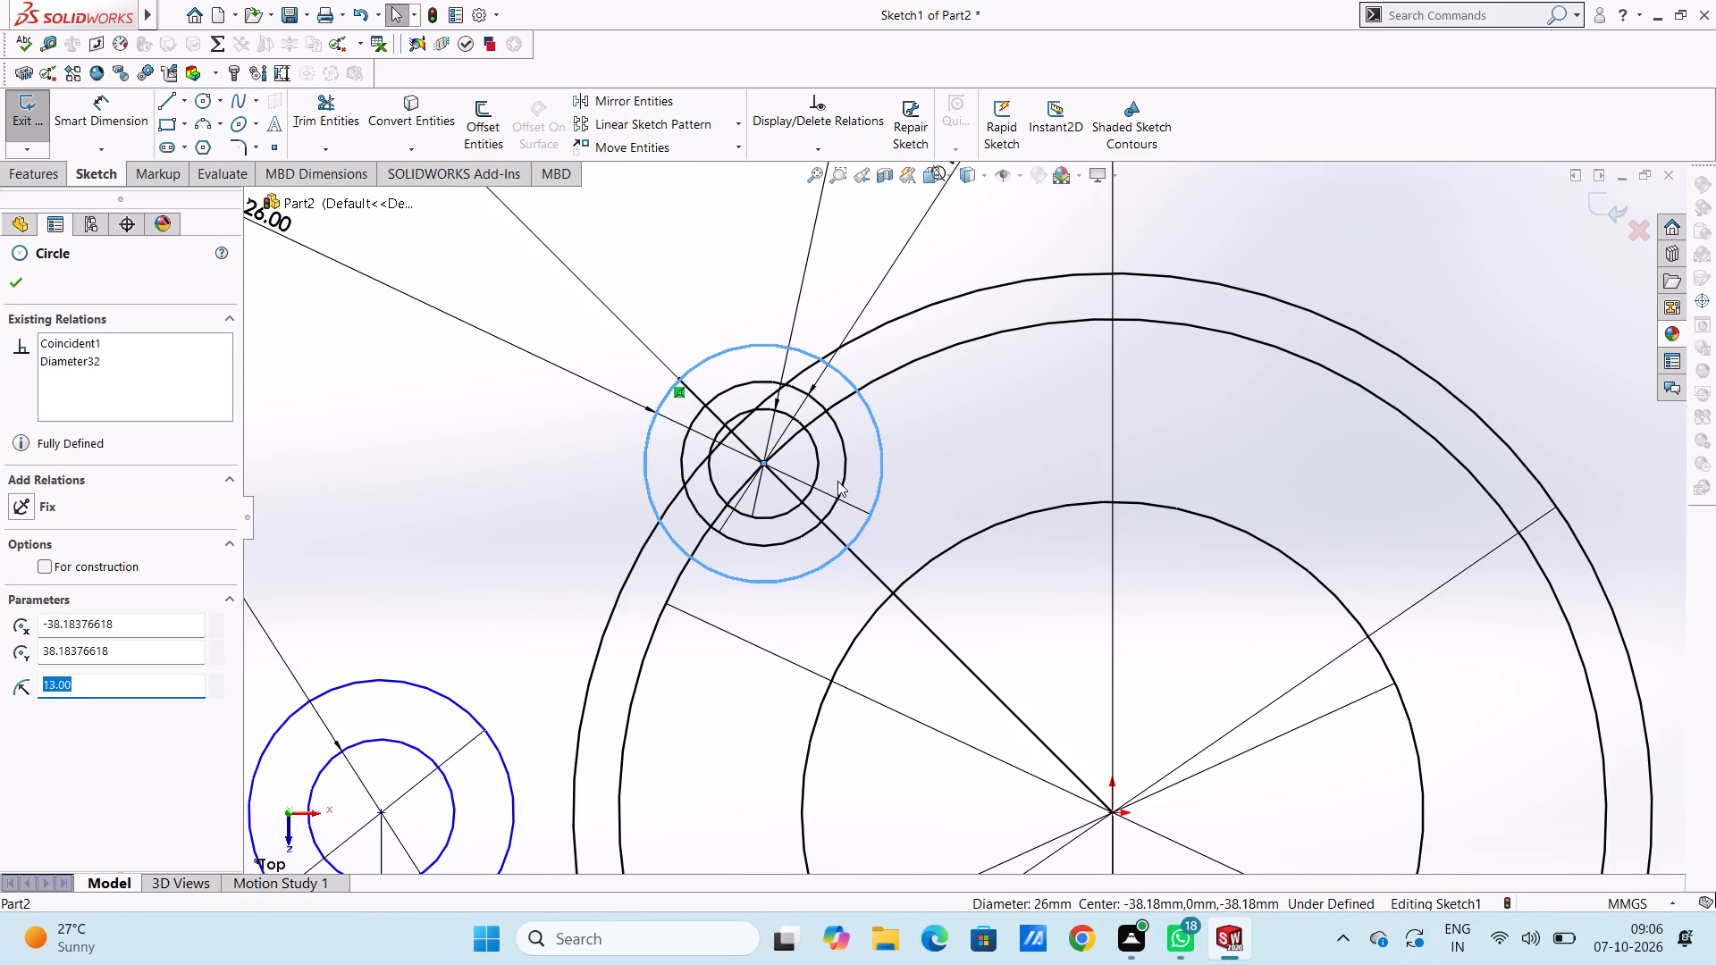
ctrl+click(847, 487)
ctrl+click(813, 466)
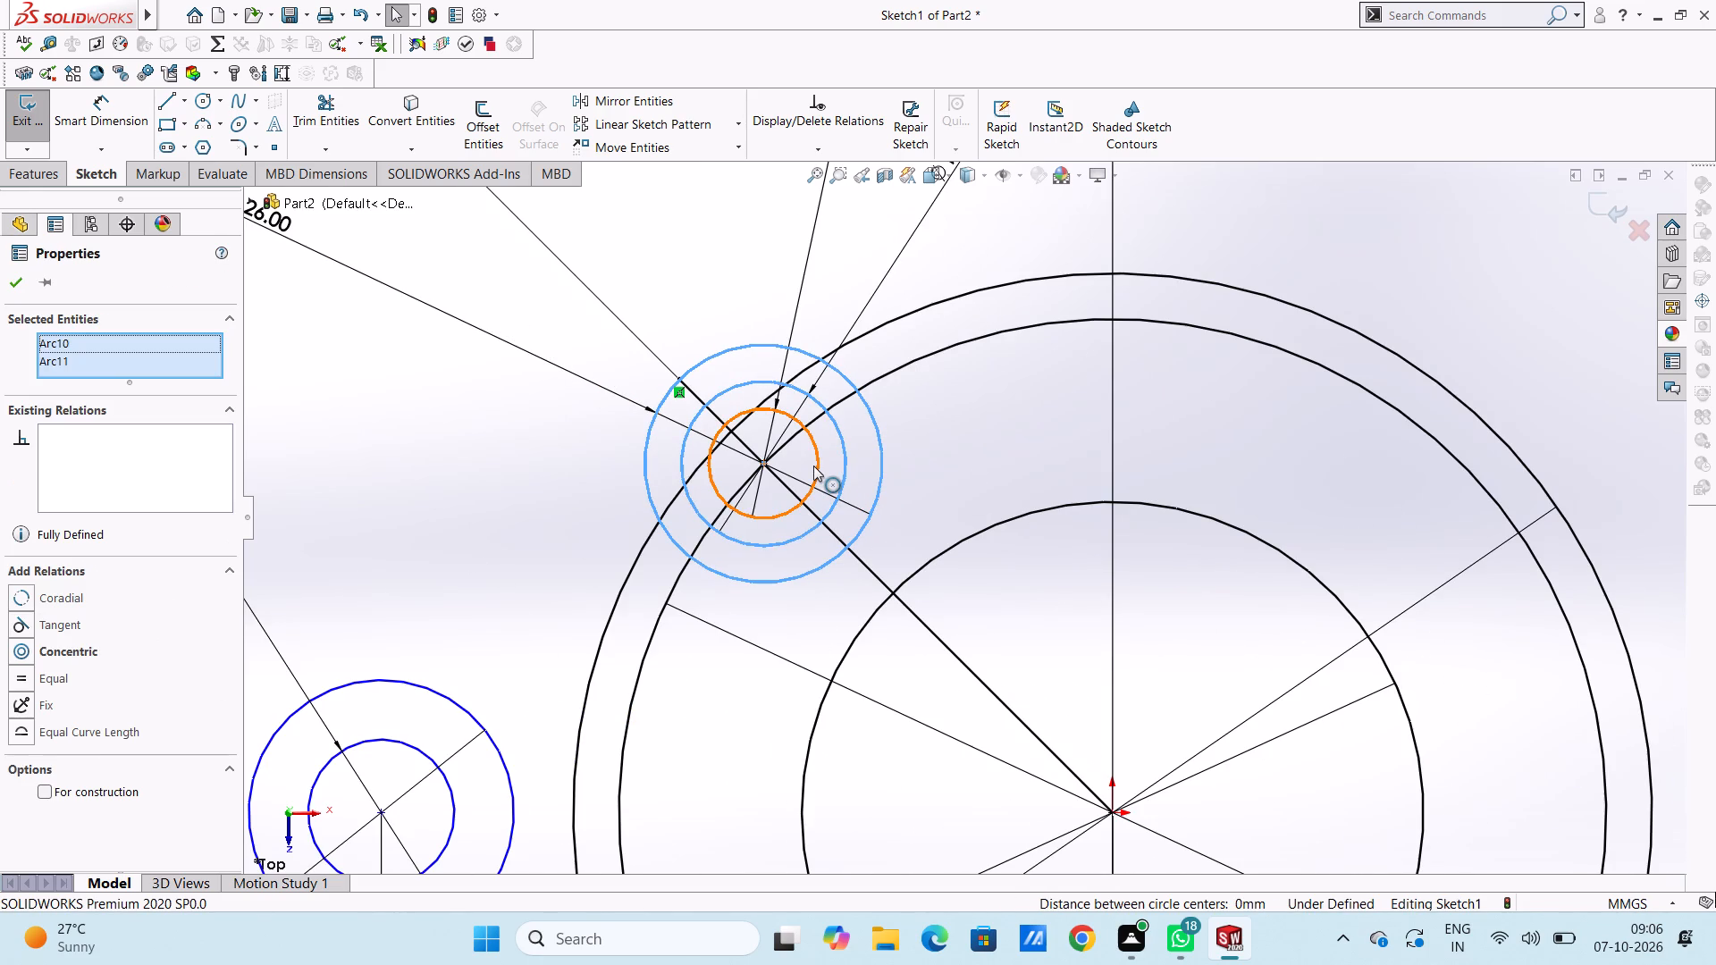
click(739, 122)
click(707, 172)
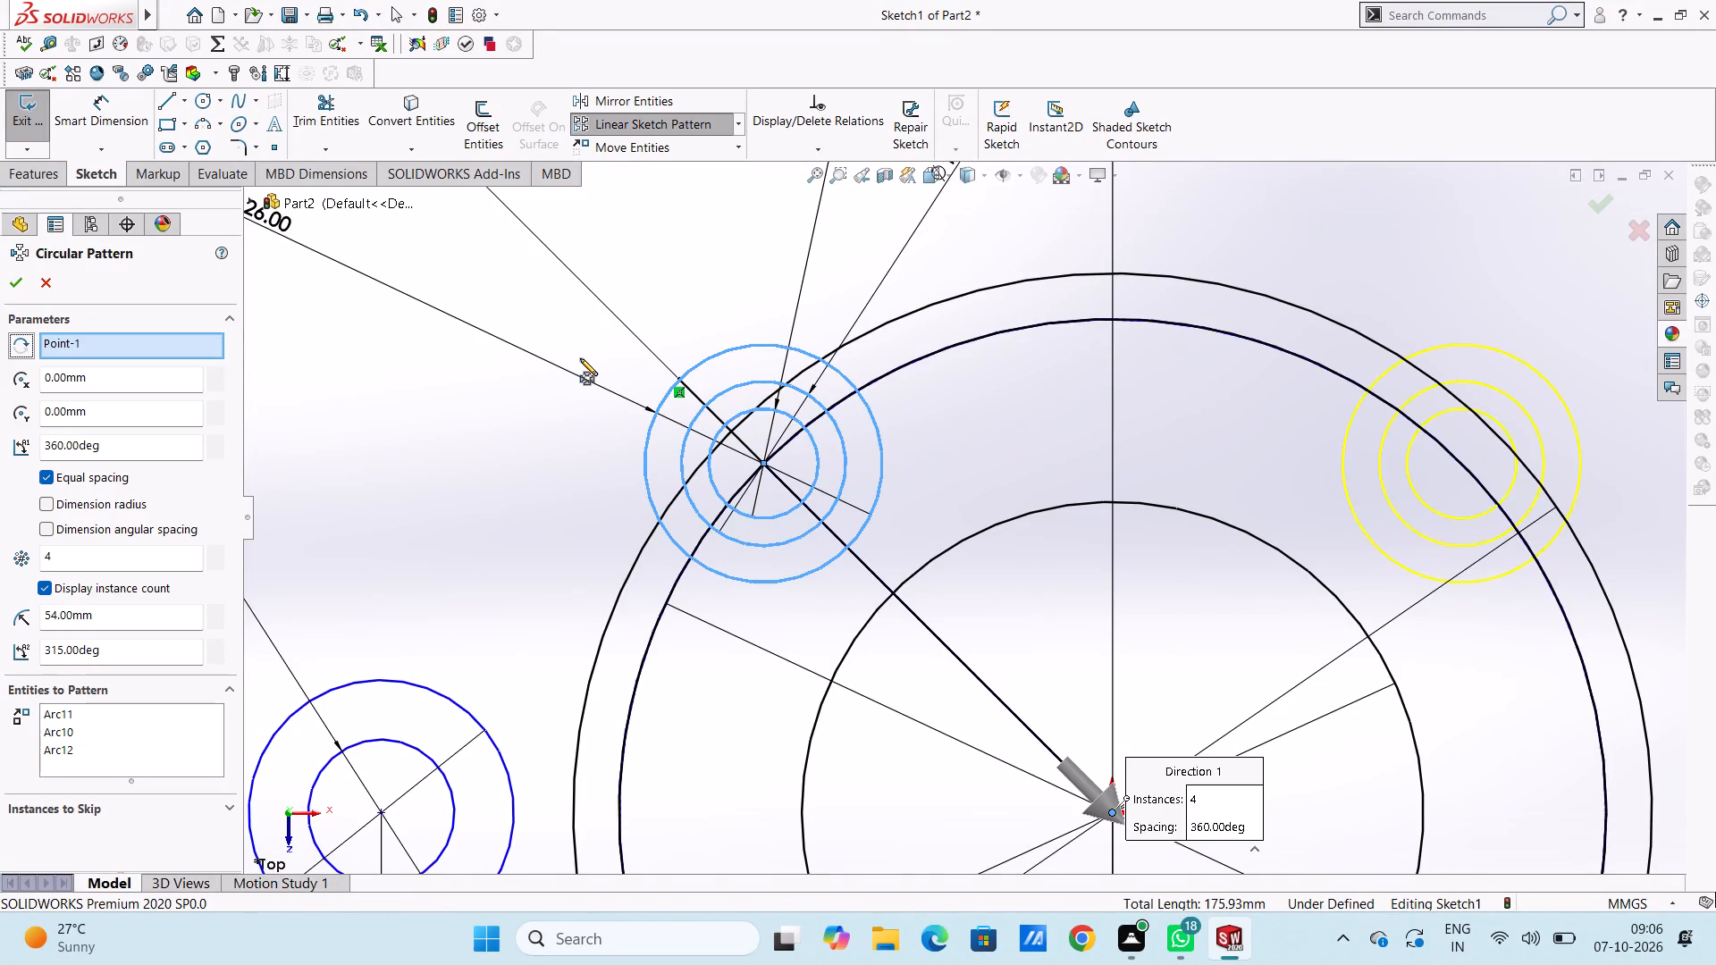
scroll(580, 358, up, 6)
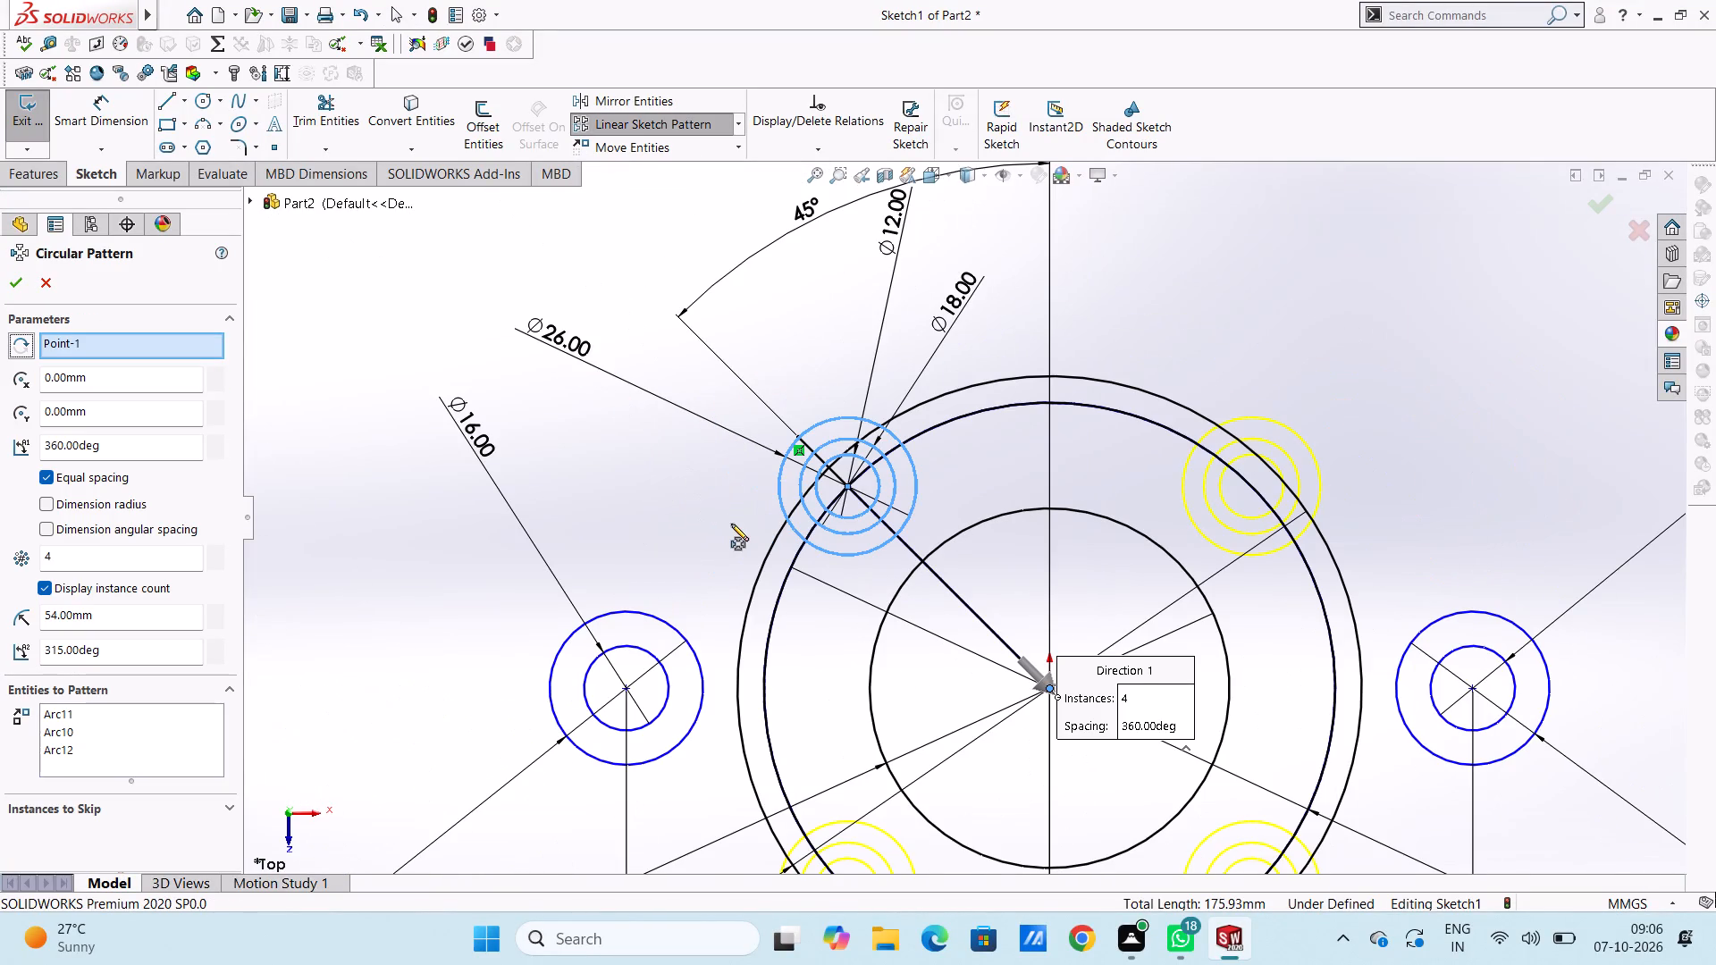
scroll(731, 524, up, 4)
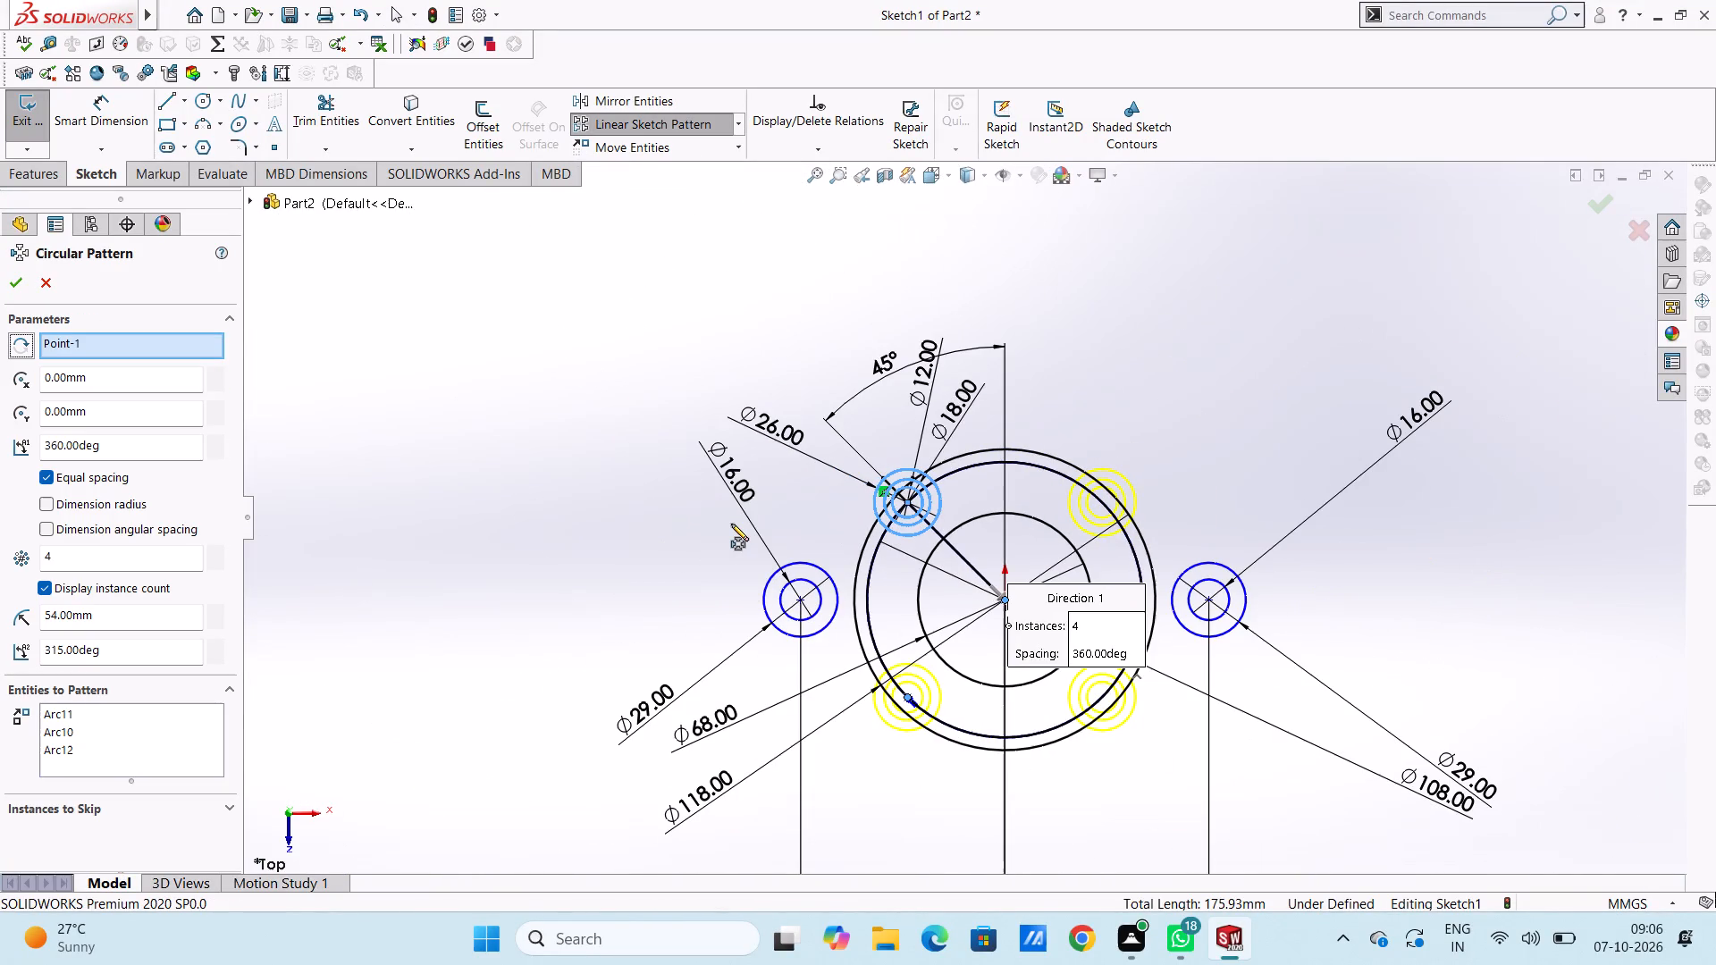
click(6, 285)
click(443, 439)
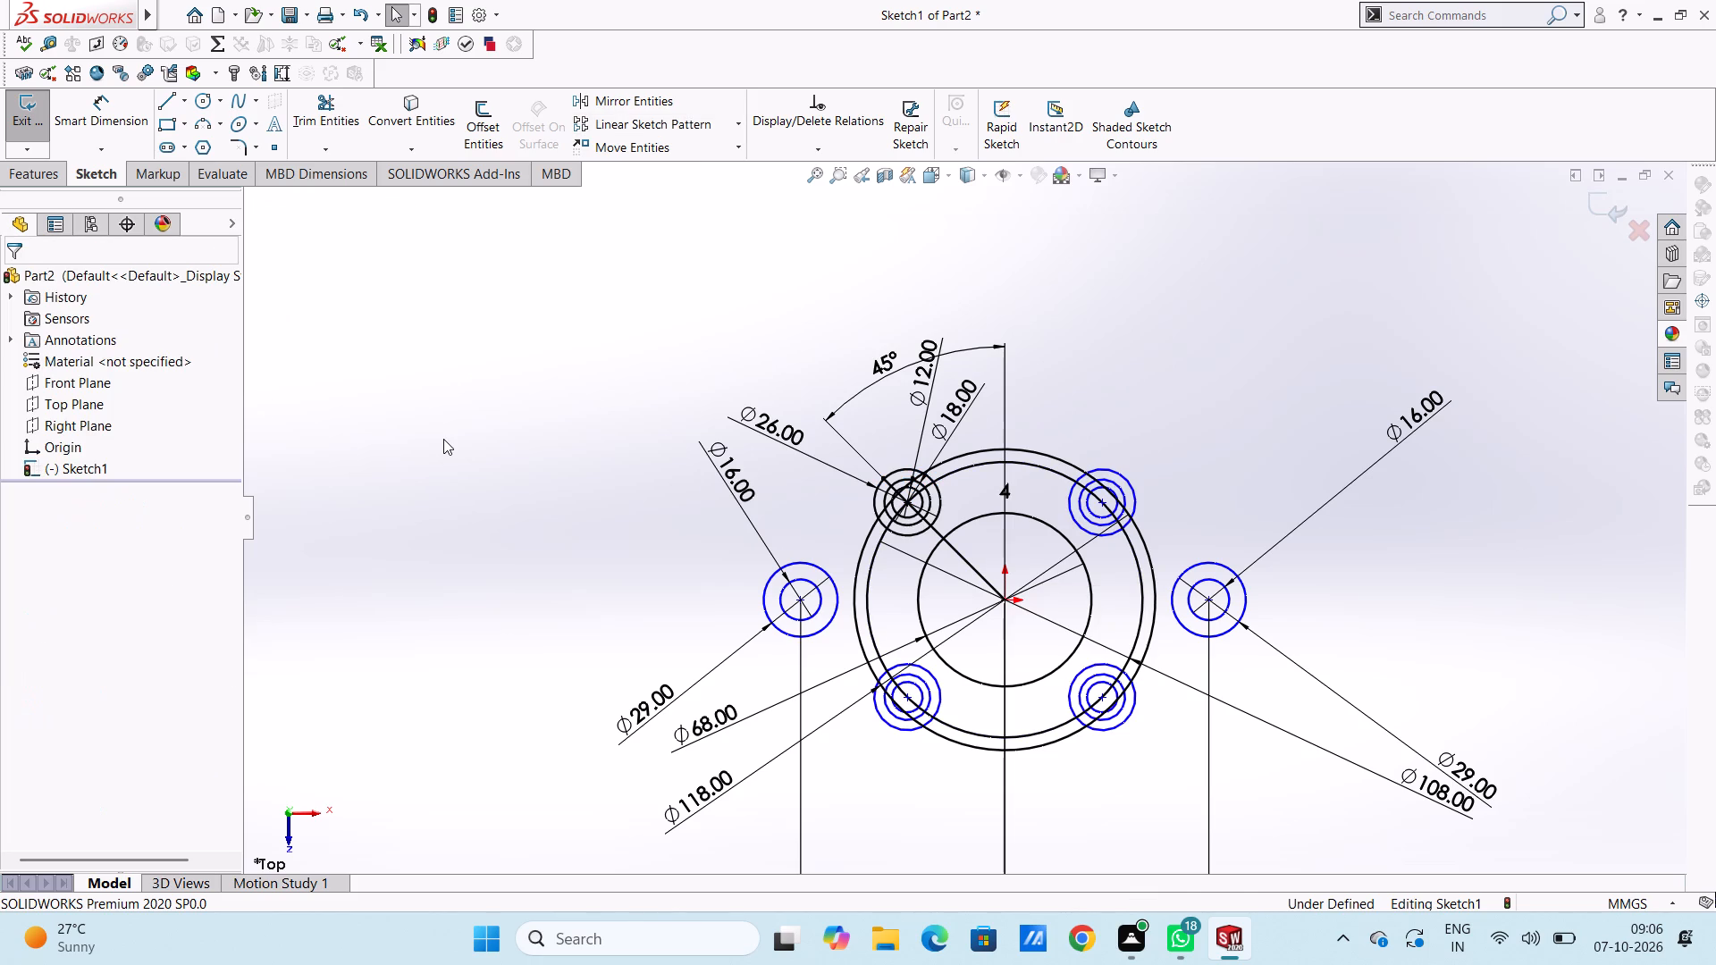
Delete the slanted 45° line running from the origin through the upper-left concentric circles.
scroll(1030, 541, down, 3)
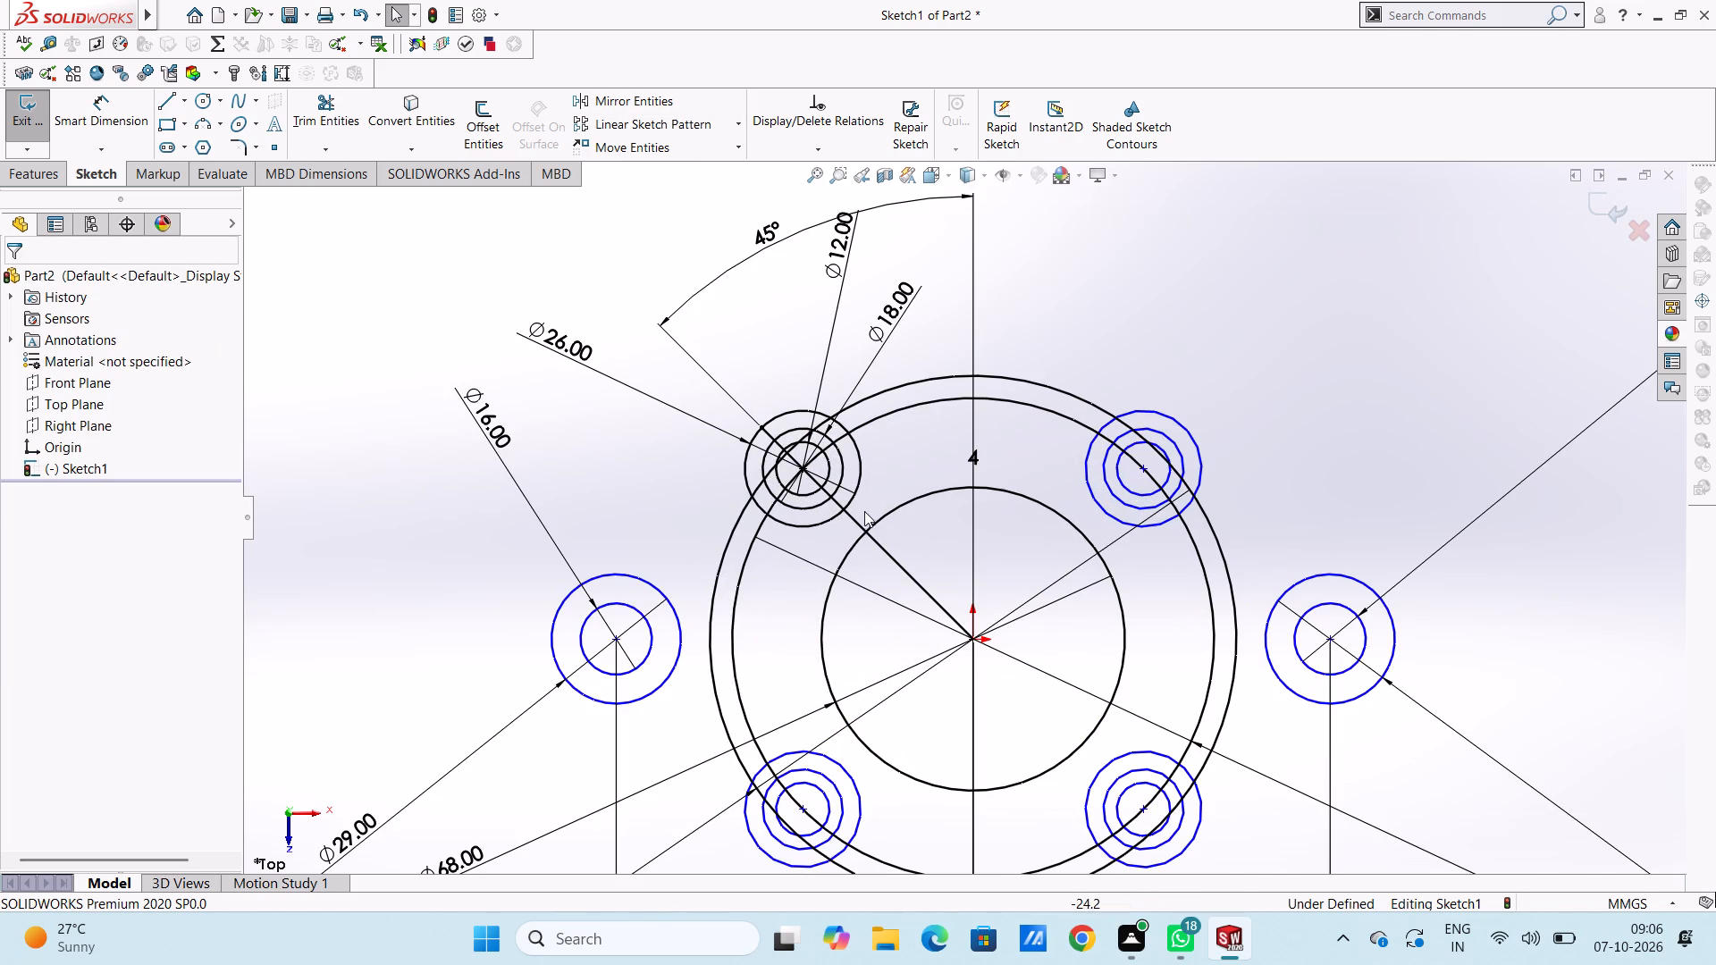
click(852, 516)
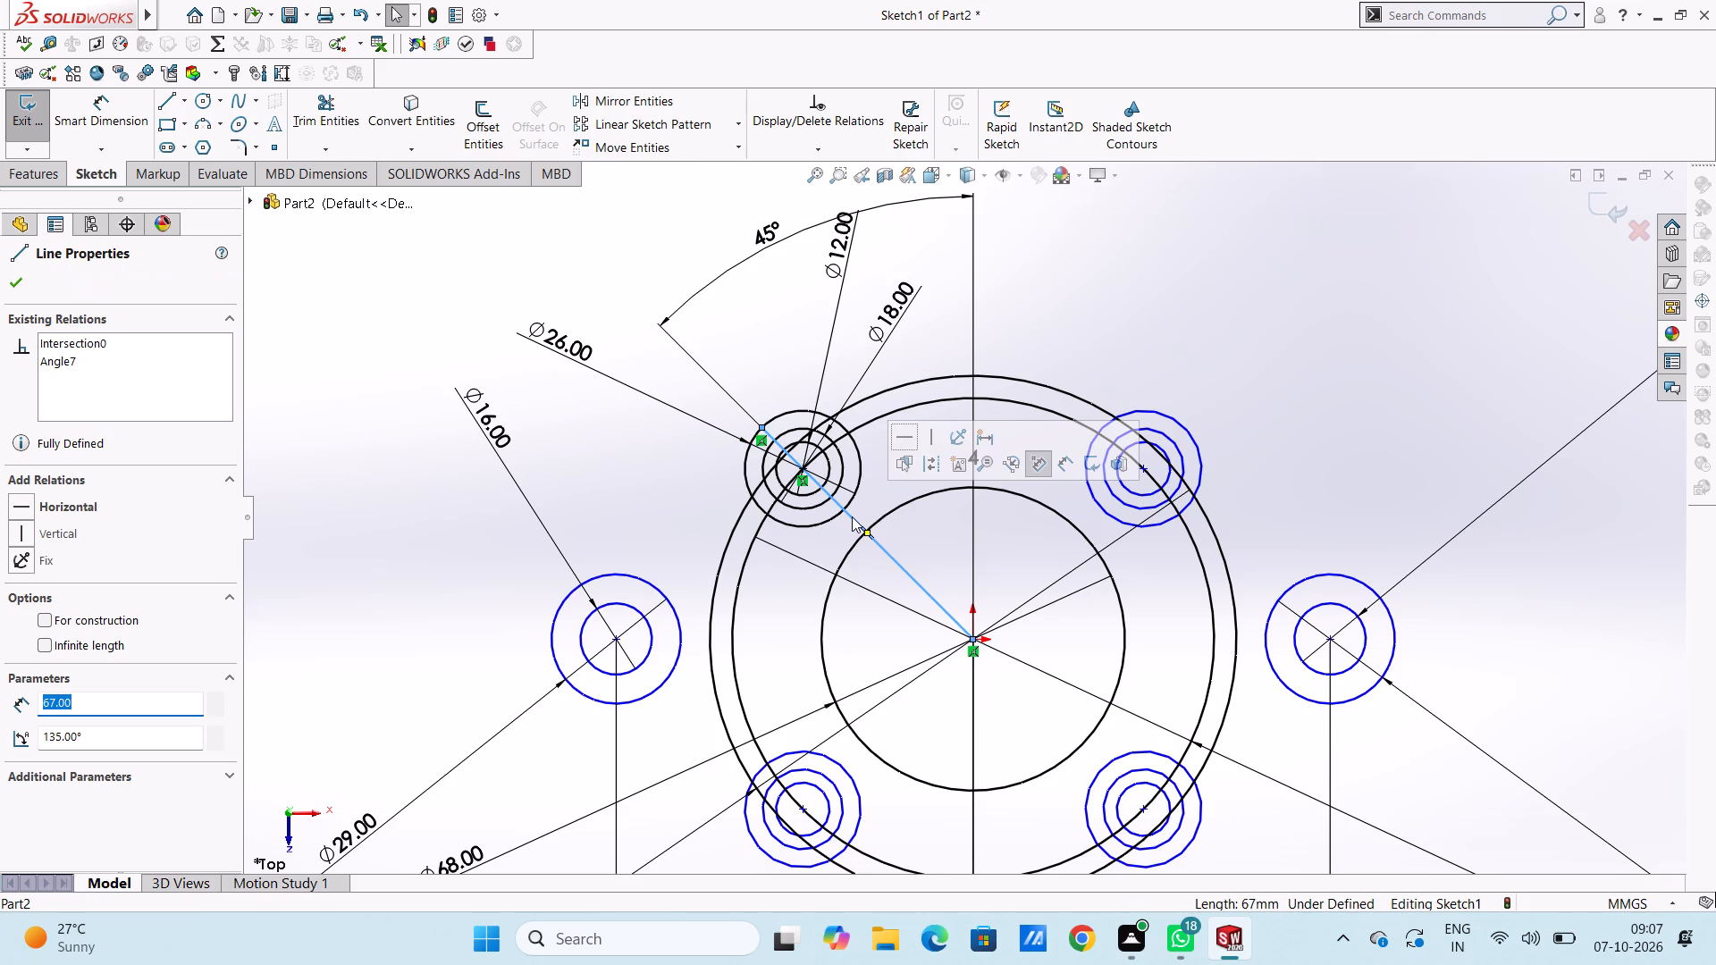
key(Delete)
key(BackSpace)
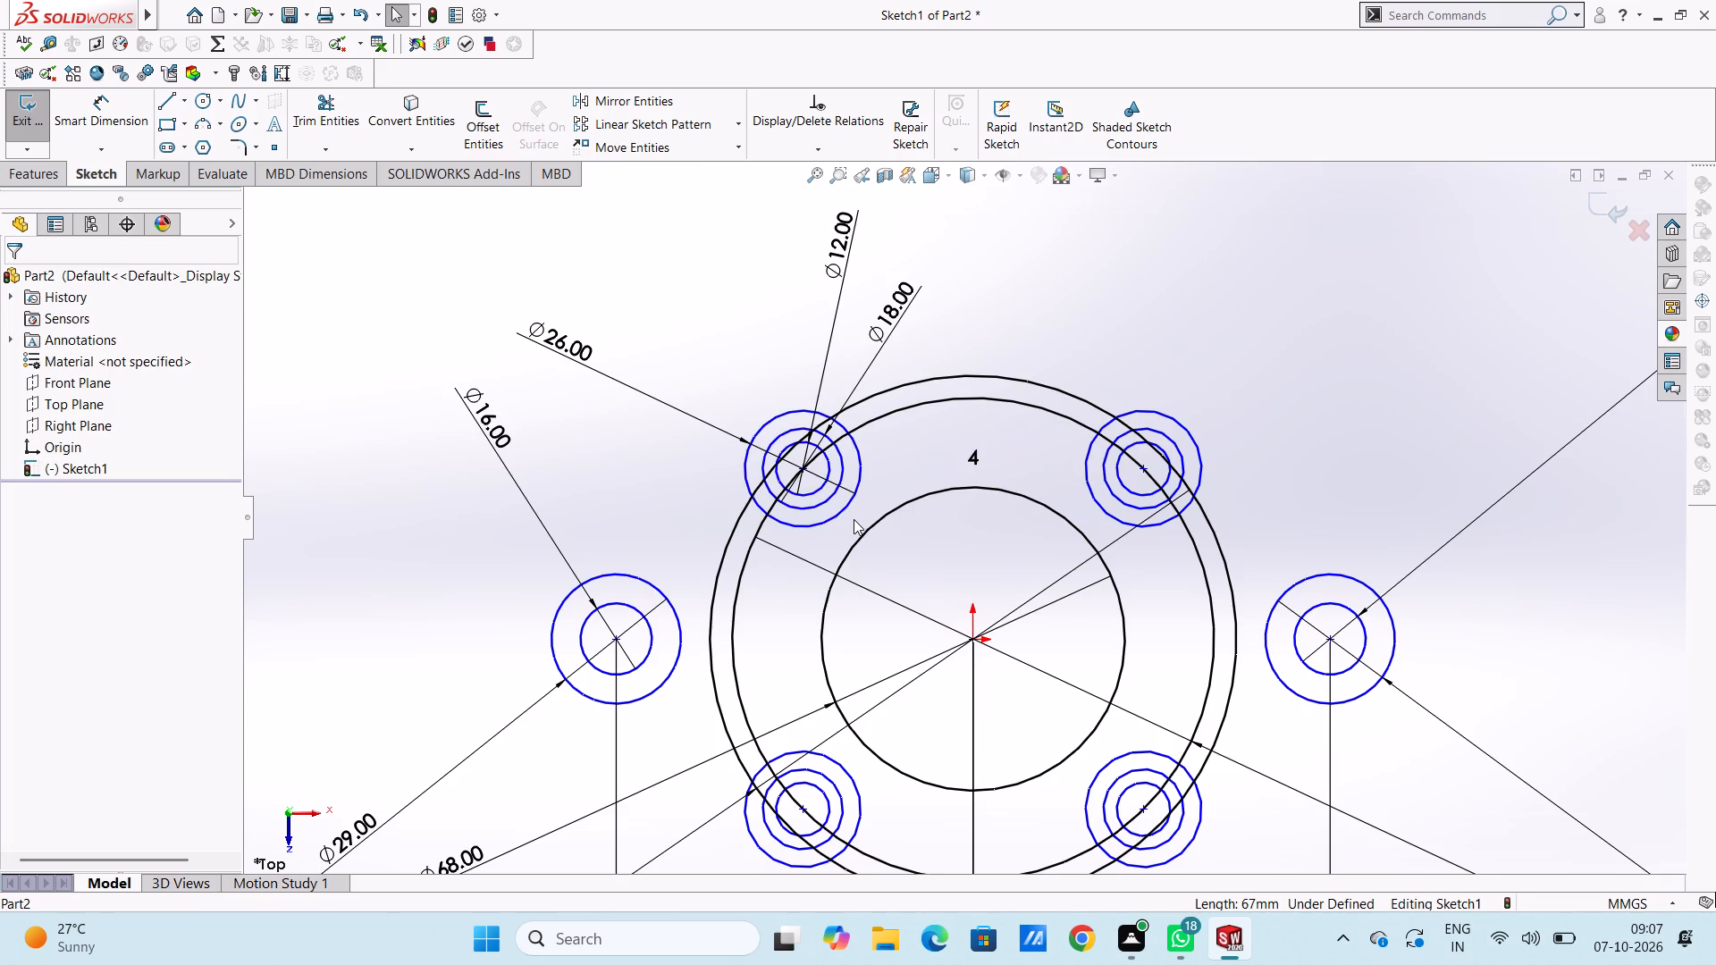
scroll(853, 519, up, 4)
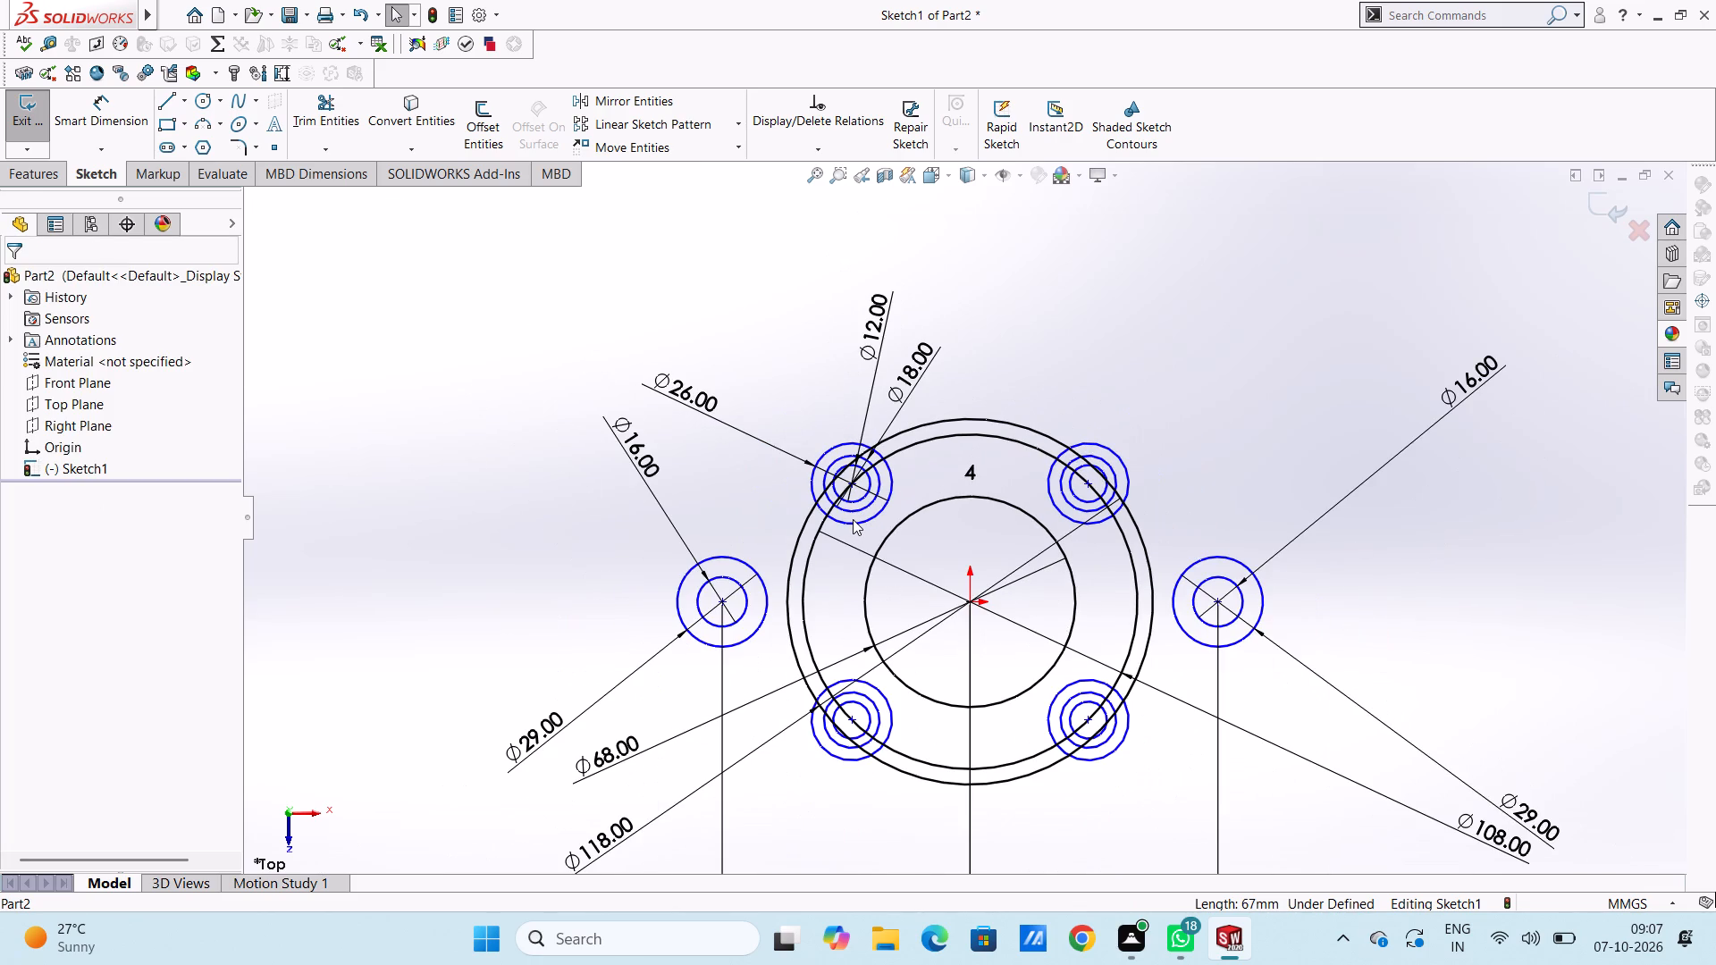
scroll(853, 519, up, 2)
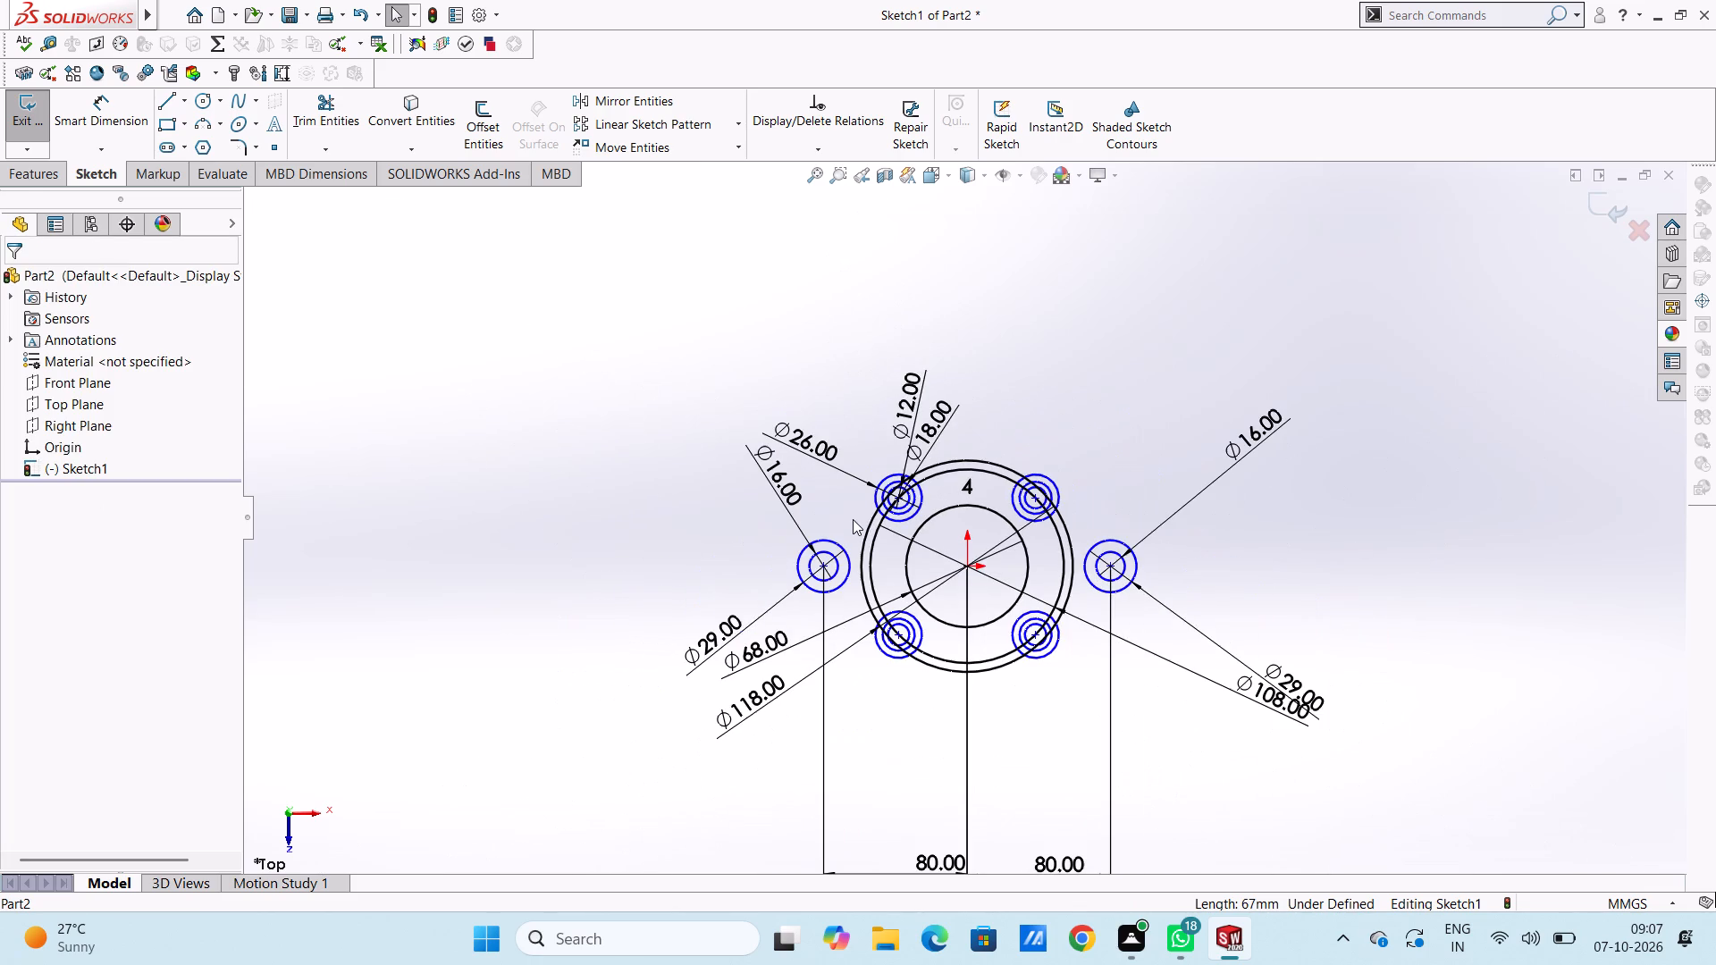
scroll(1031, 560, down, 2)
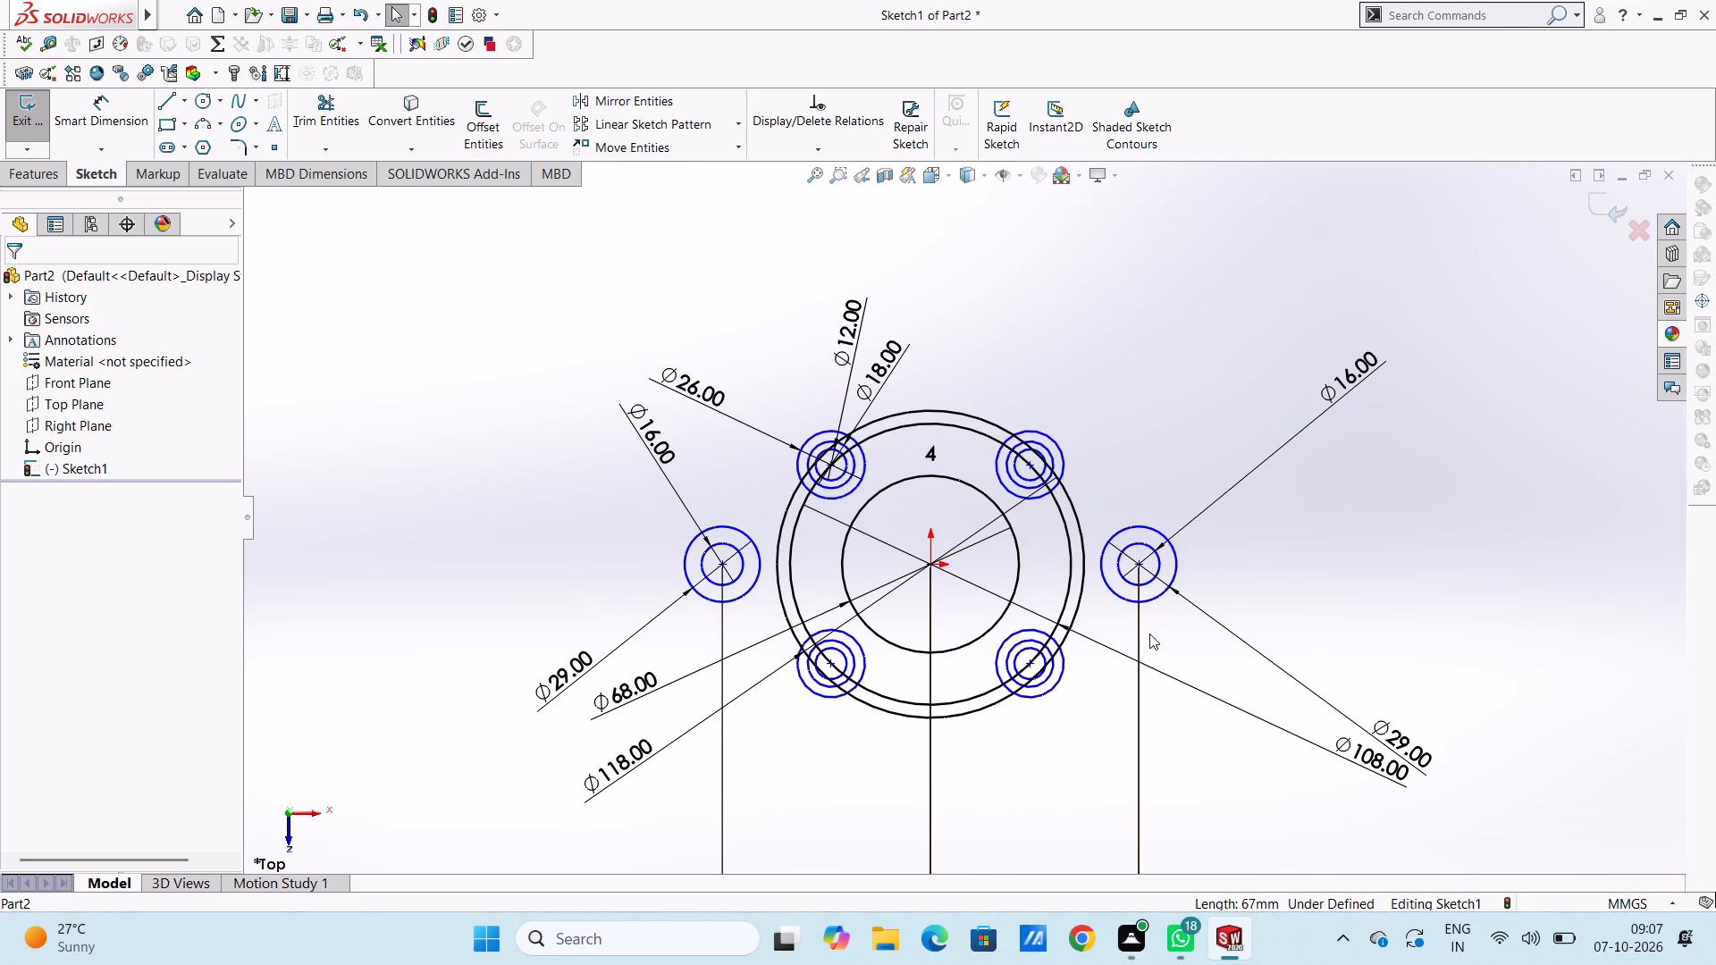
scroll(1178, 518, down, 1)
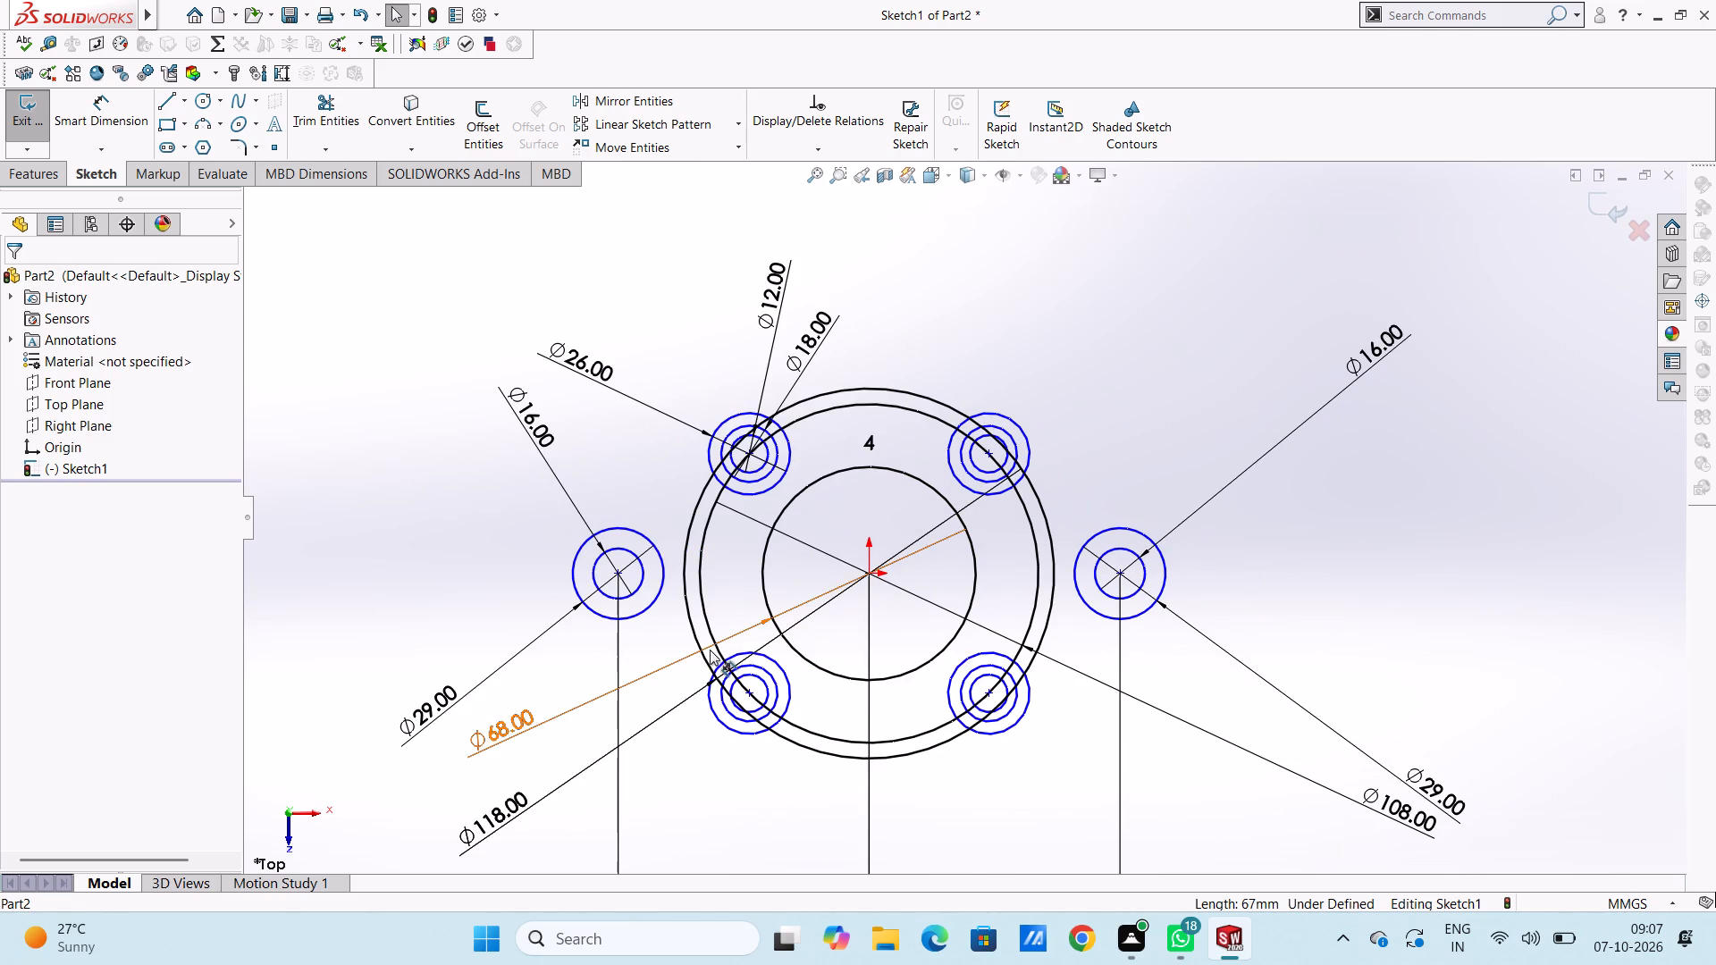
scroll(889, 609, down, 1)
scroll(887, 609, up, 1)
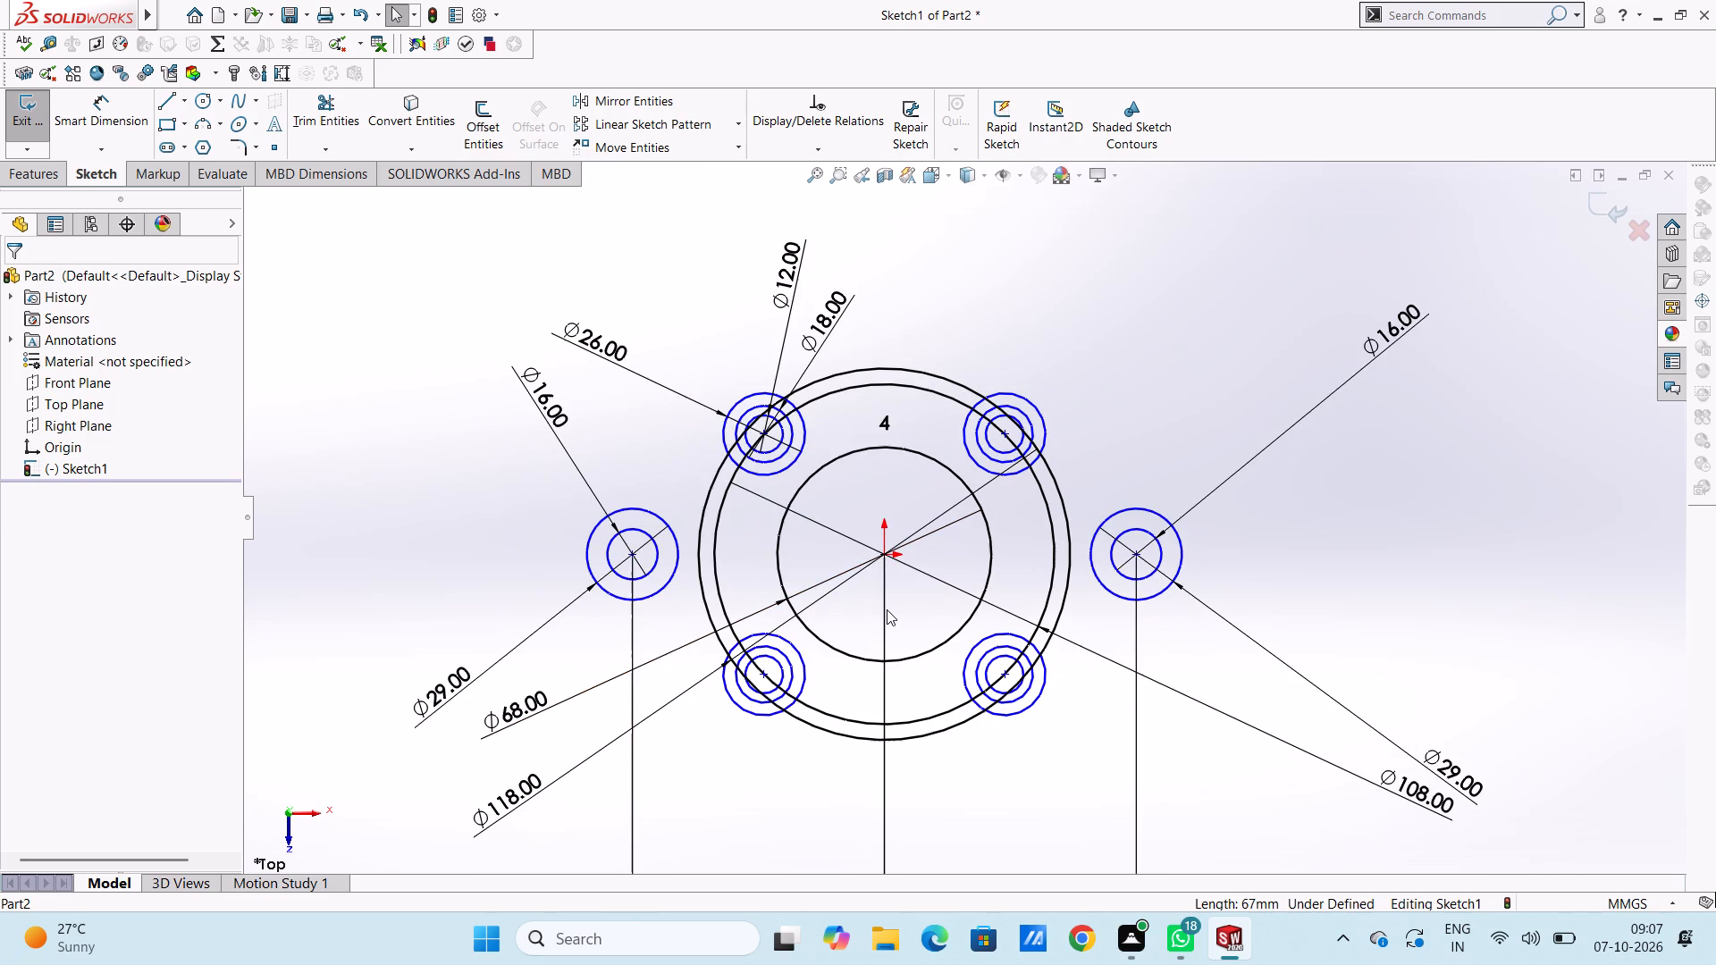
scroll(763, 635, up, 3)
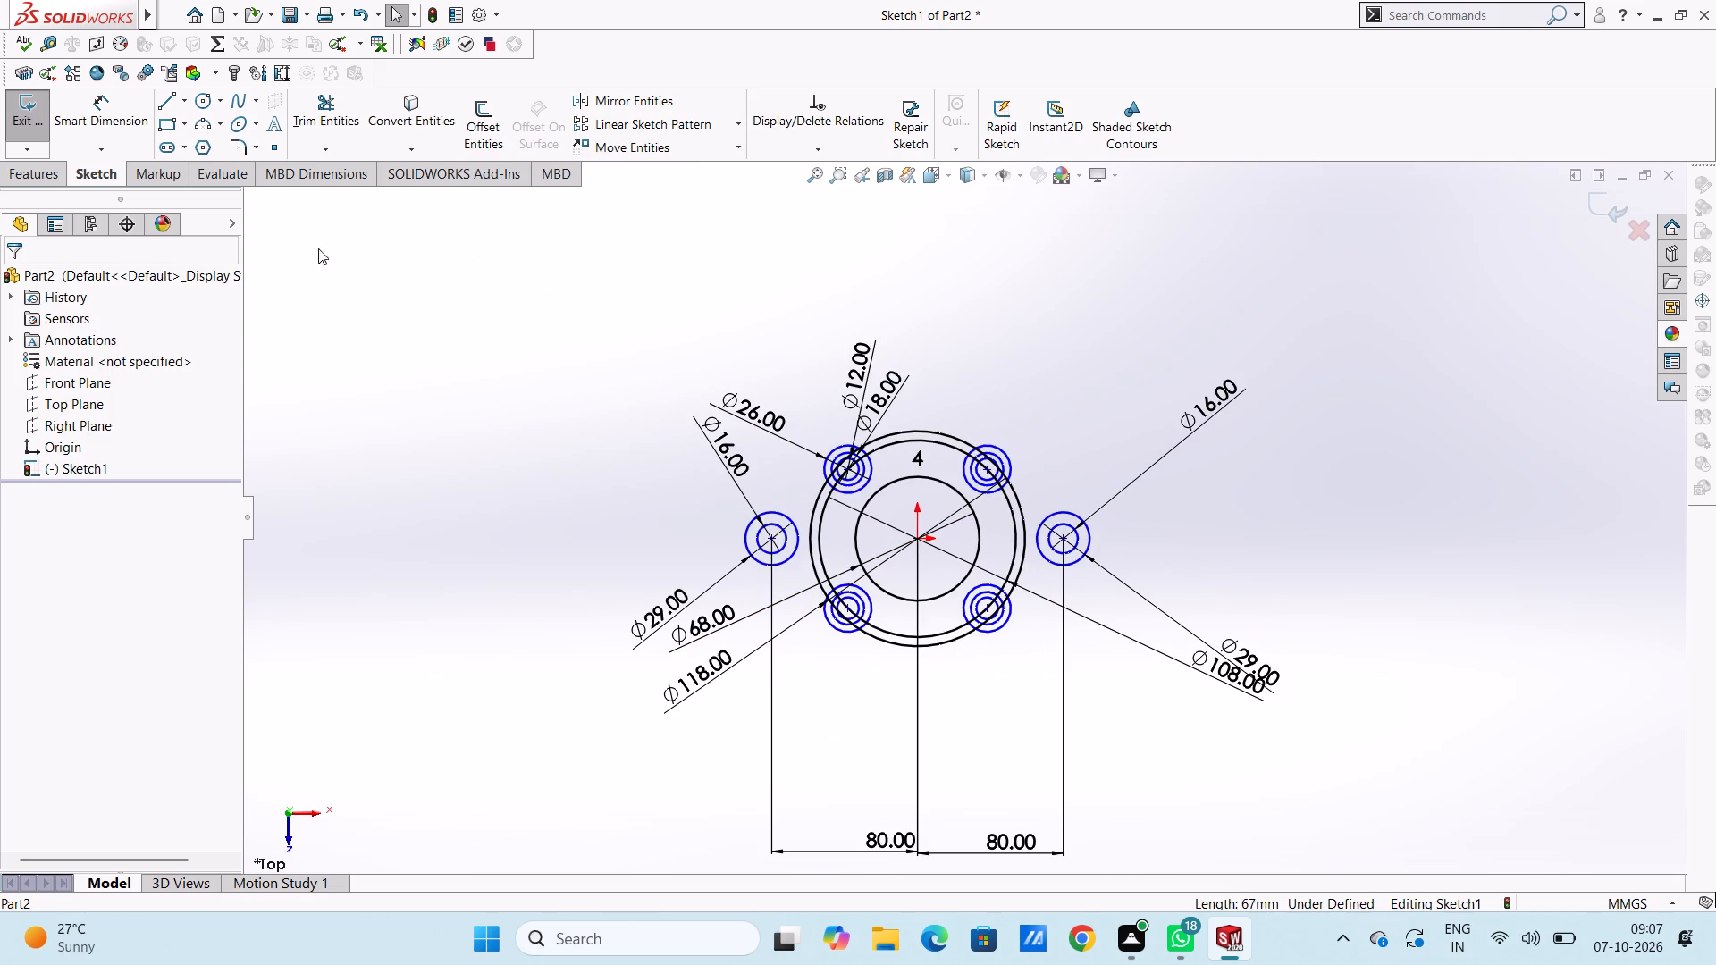
Dimension the horizontal distance from the origin to the upper-left patterned circles' center, placed above the sketch, keeping its current value.
drag(125, 112, 132, 124)
scroll(910, 538, down, 4)
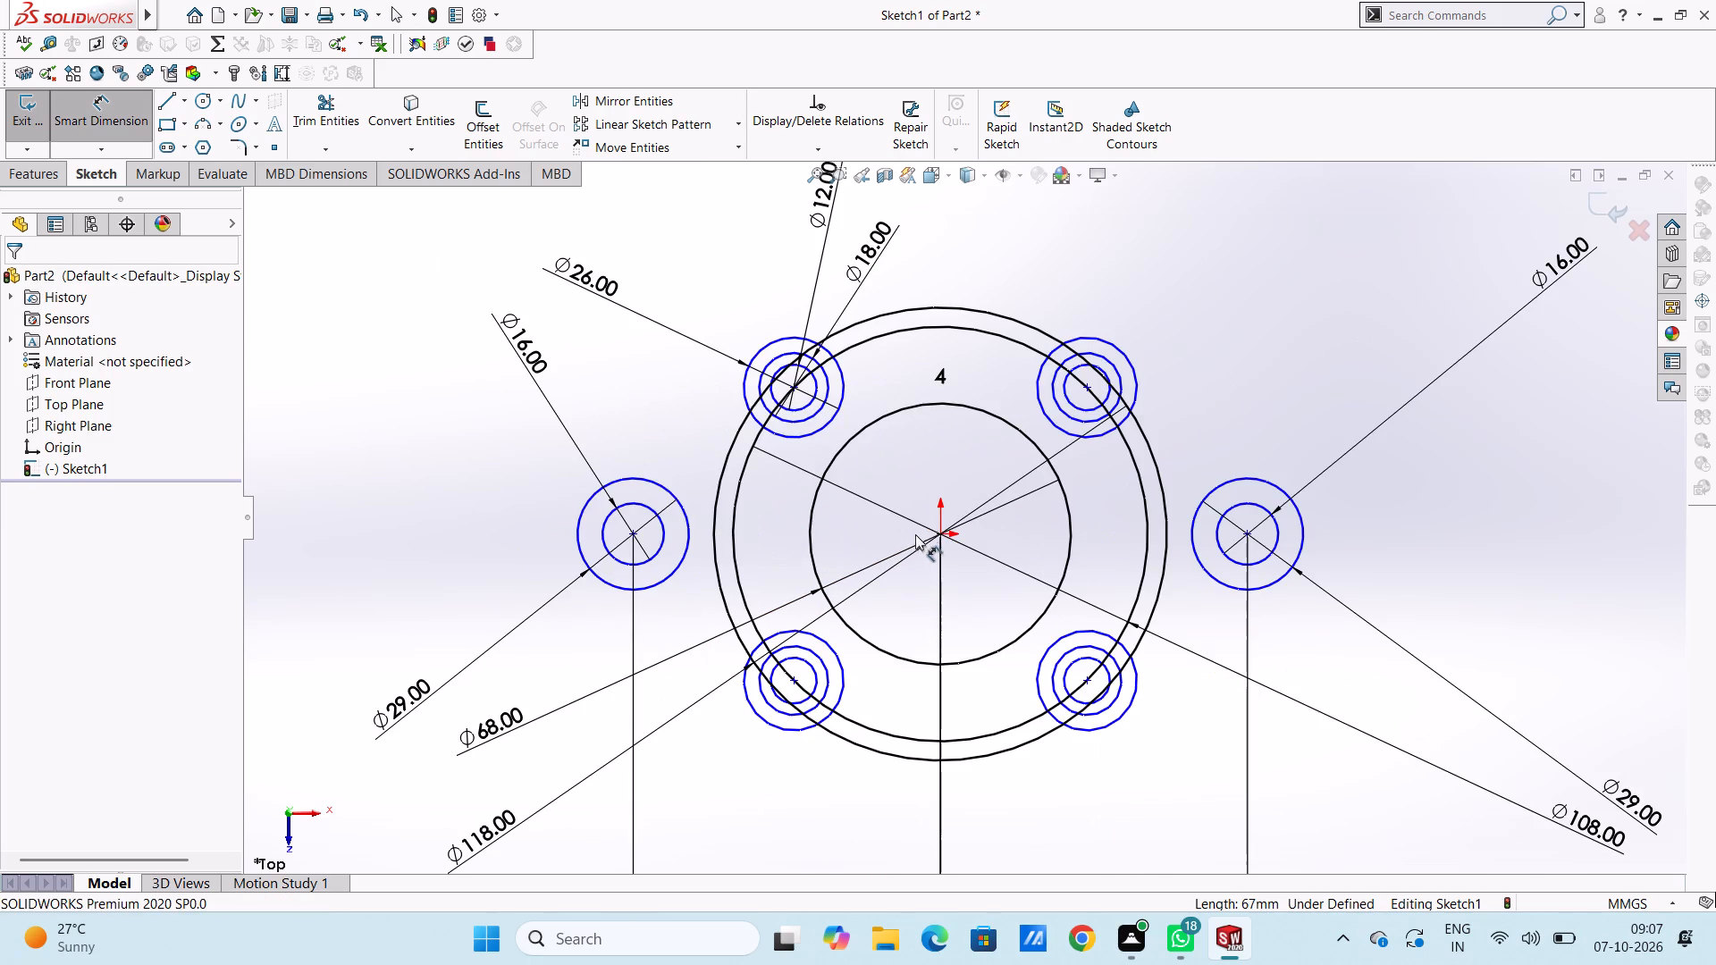
click(940, 530)
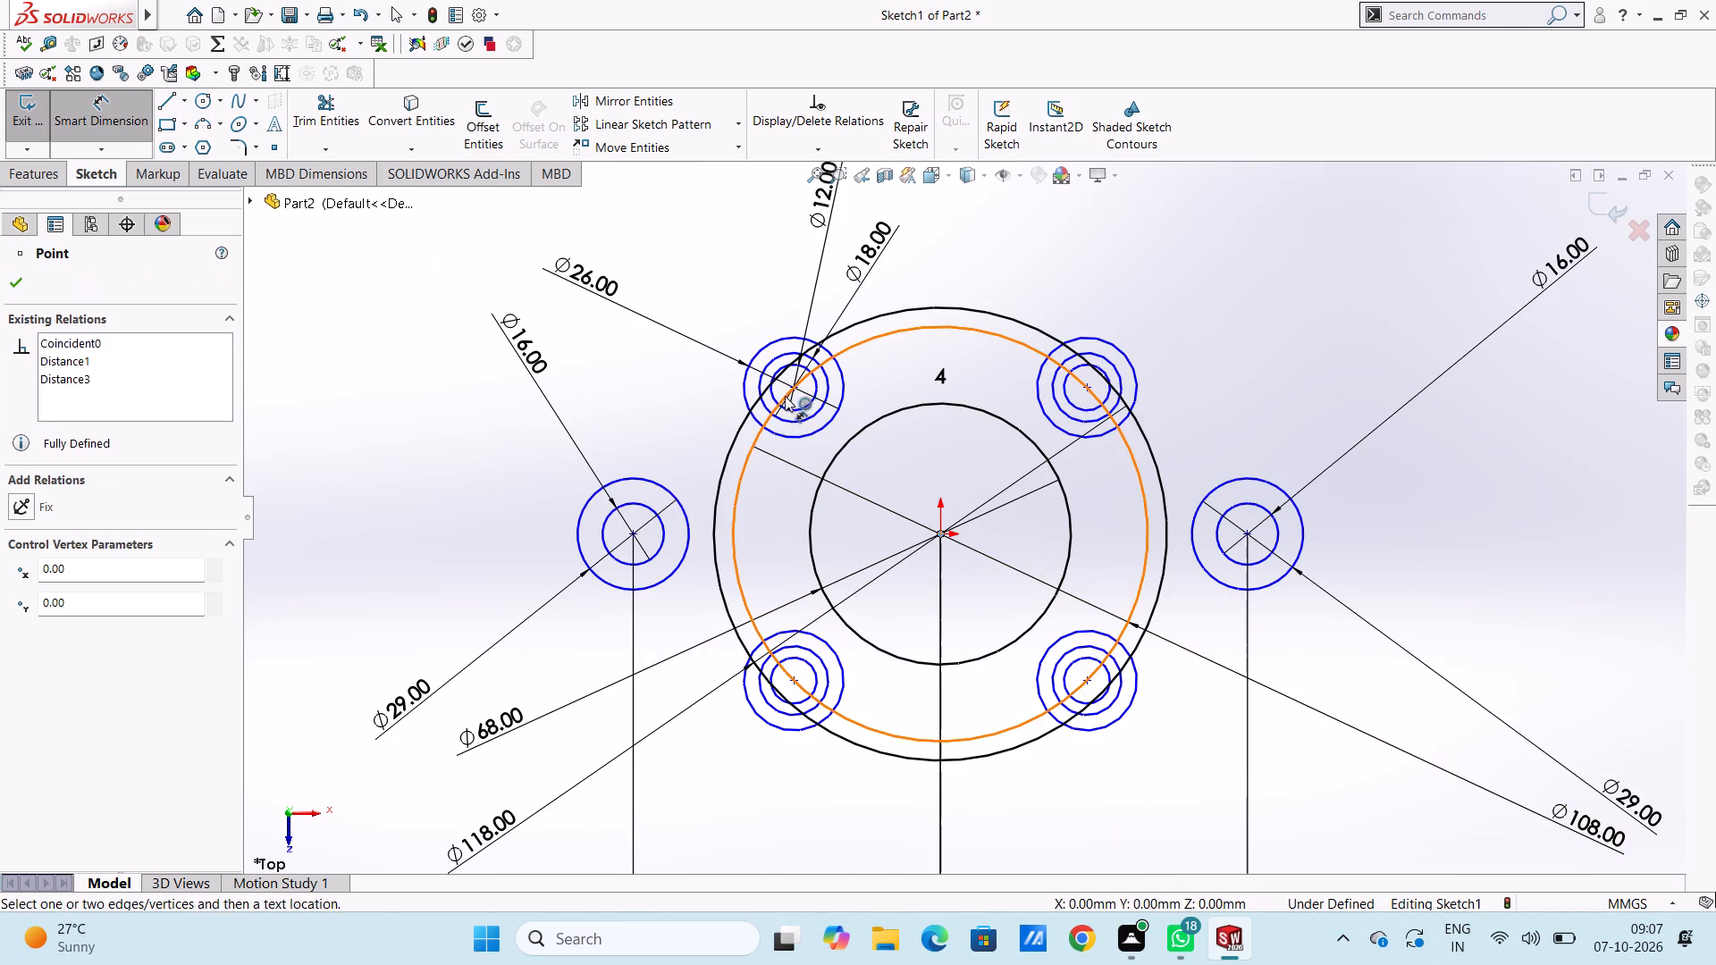
click(795, 392)
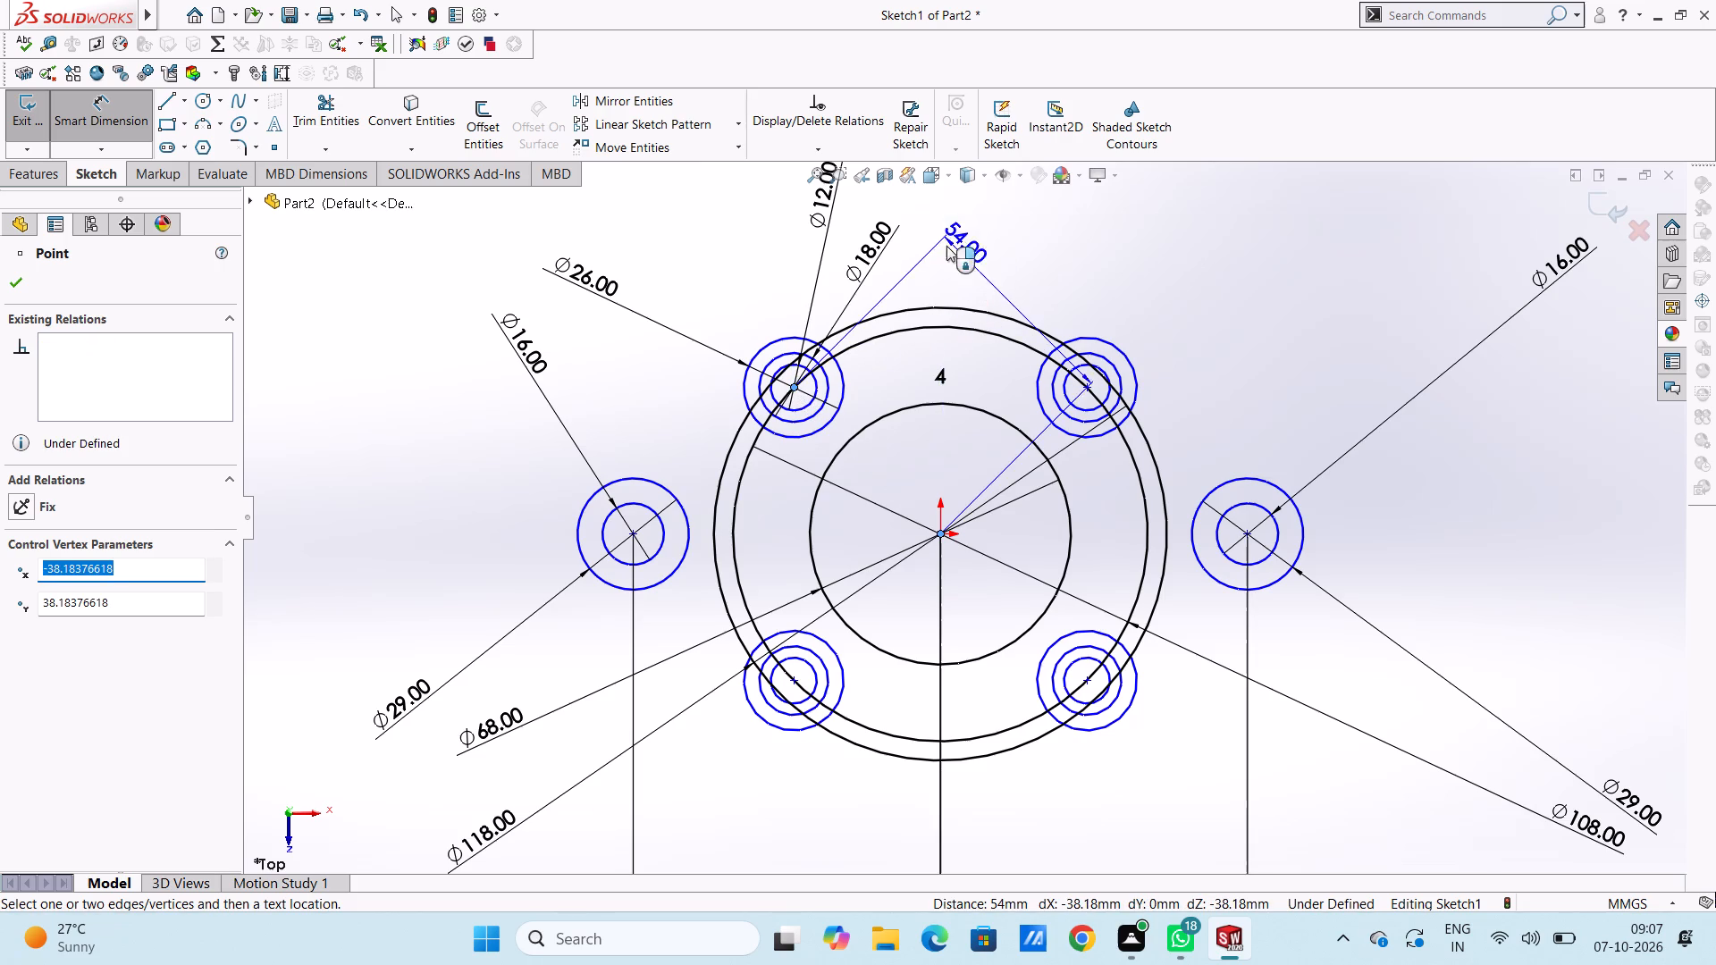
scroll(929, 240, up, 2)
click(917, 245)
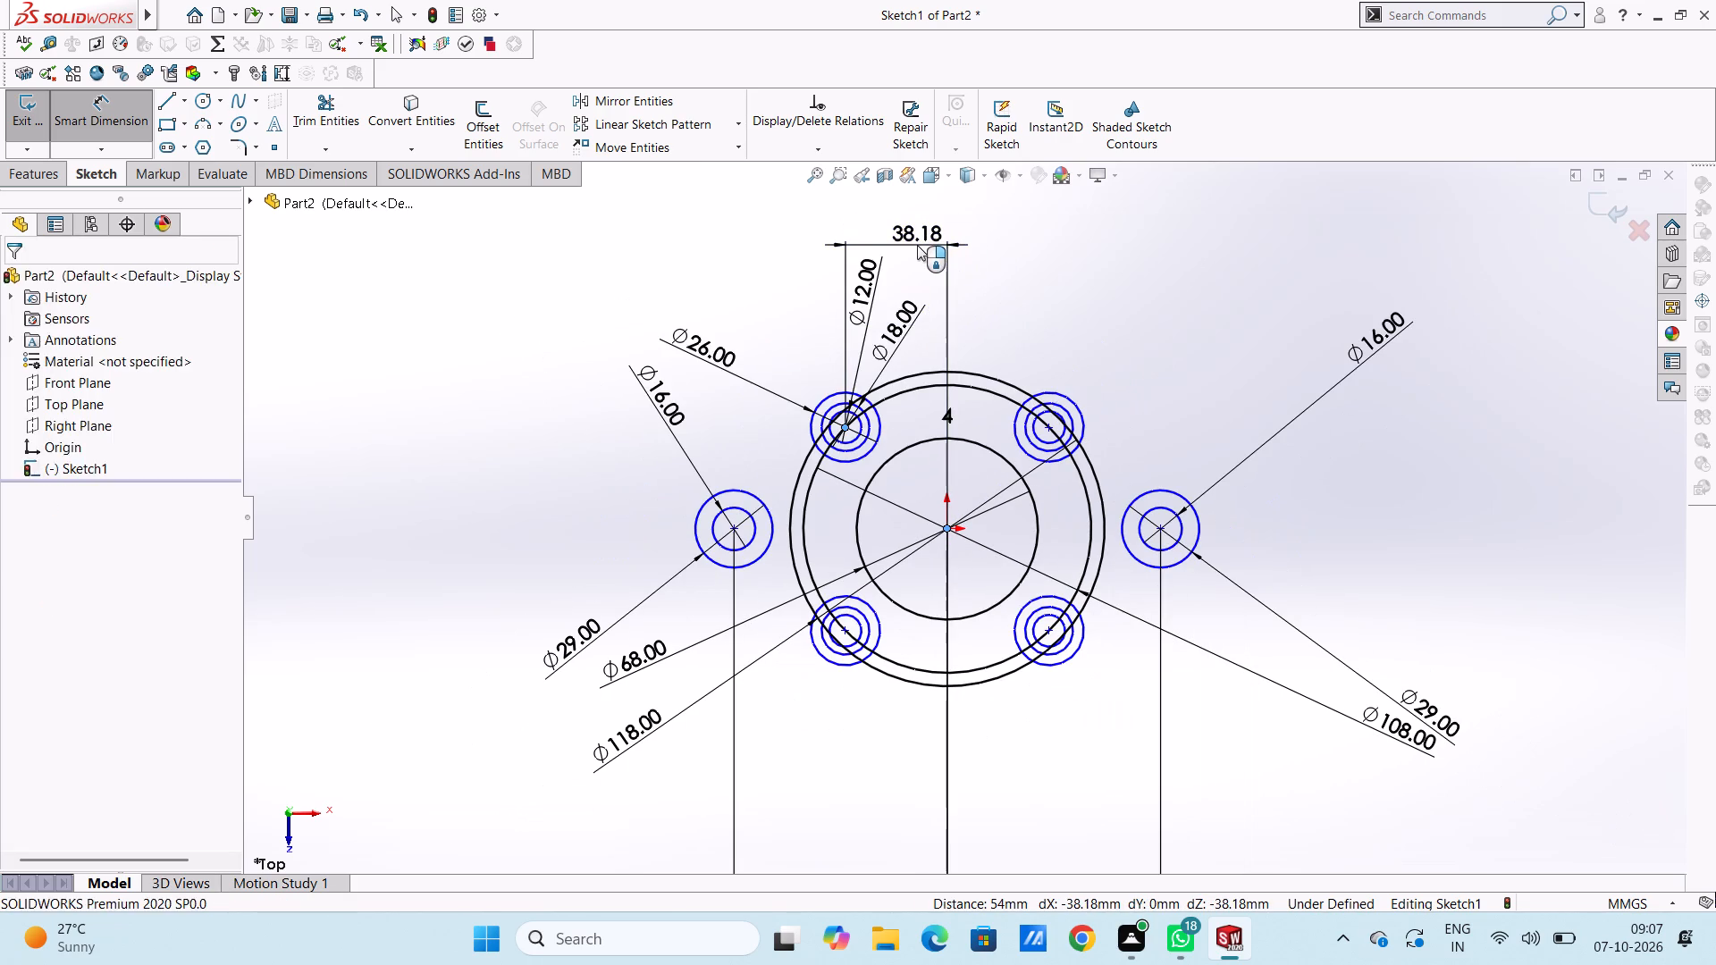
click(838, 218)
click(821, 229)
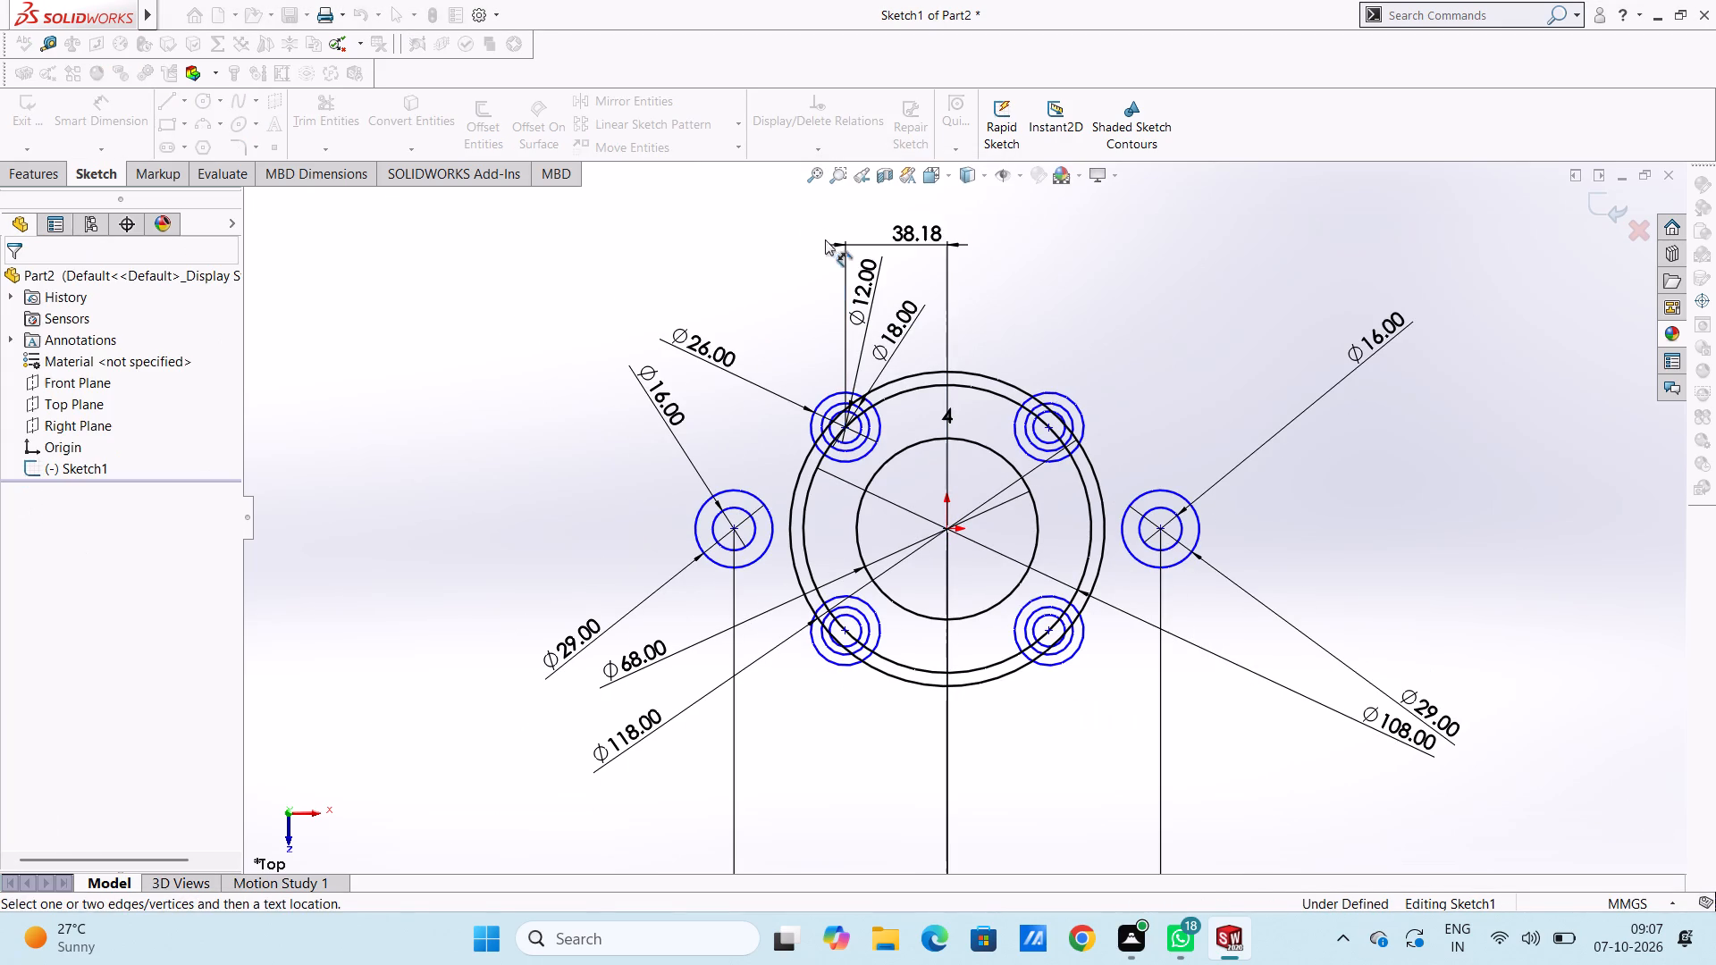
Dimension the vertical distance from the origin to the upper-left patterned circles' center, placed left of the sketch, keeping its current value.
click(947, 527)
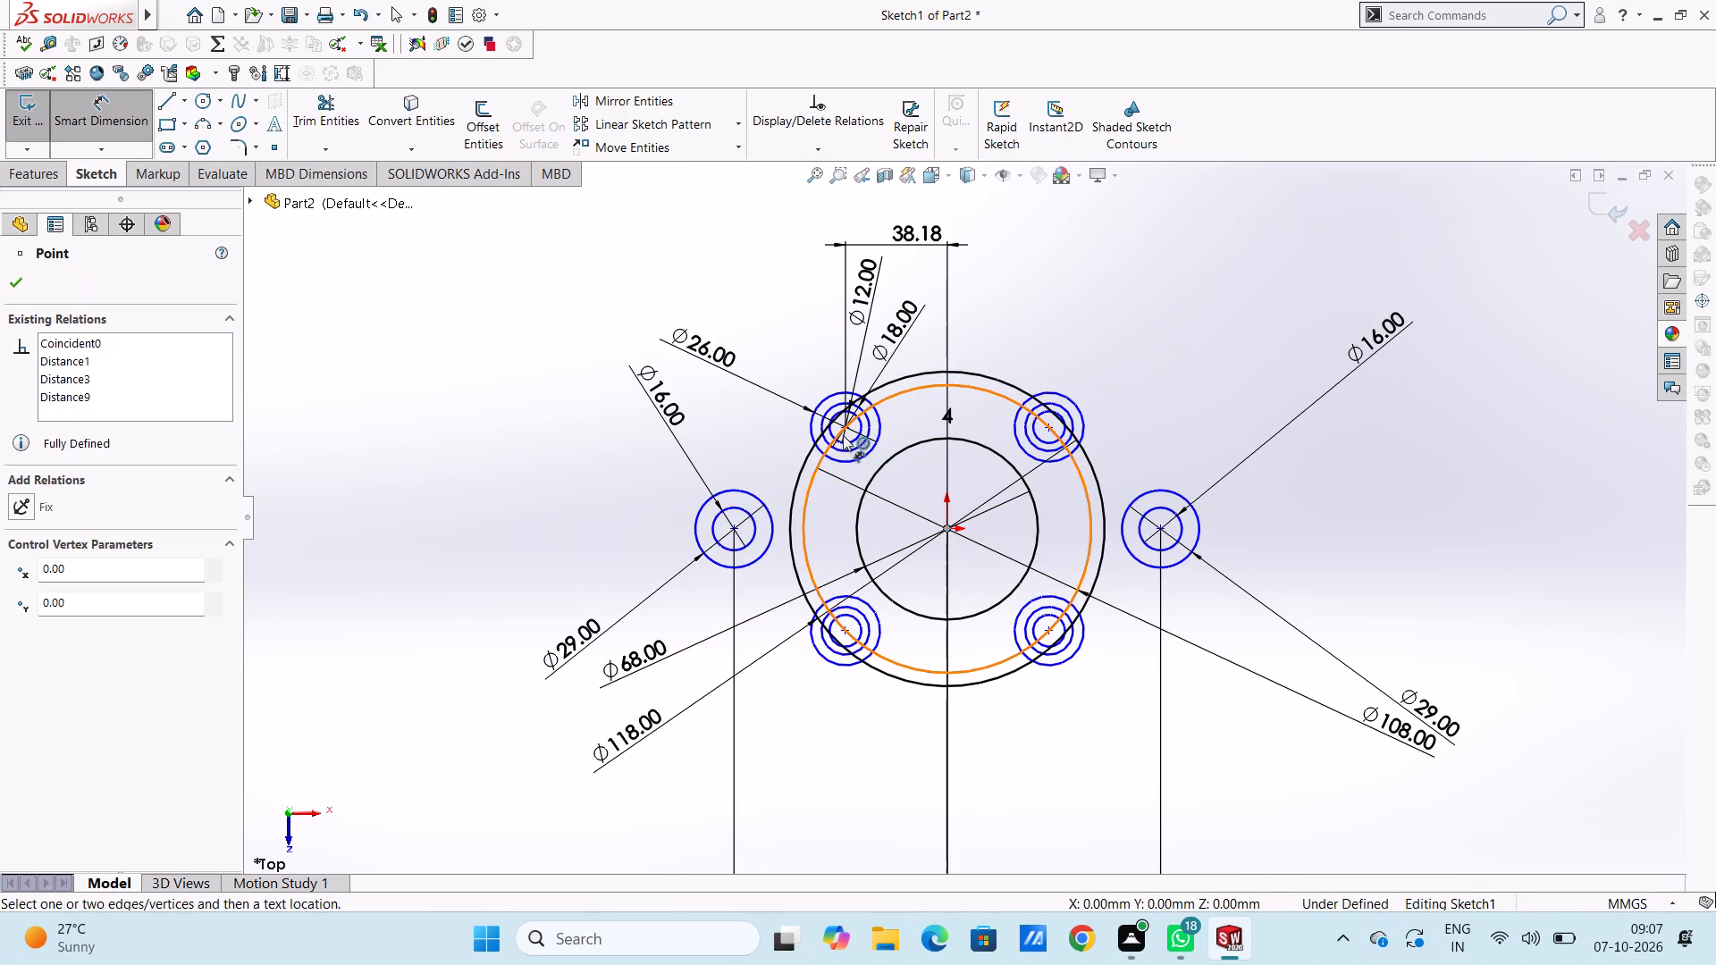
click(843, 428)
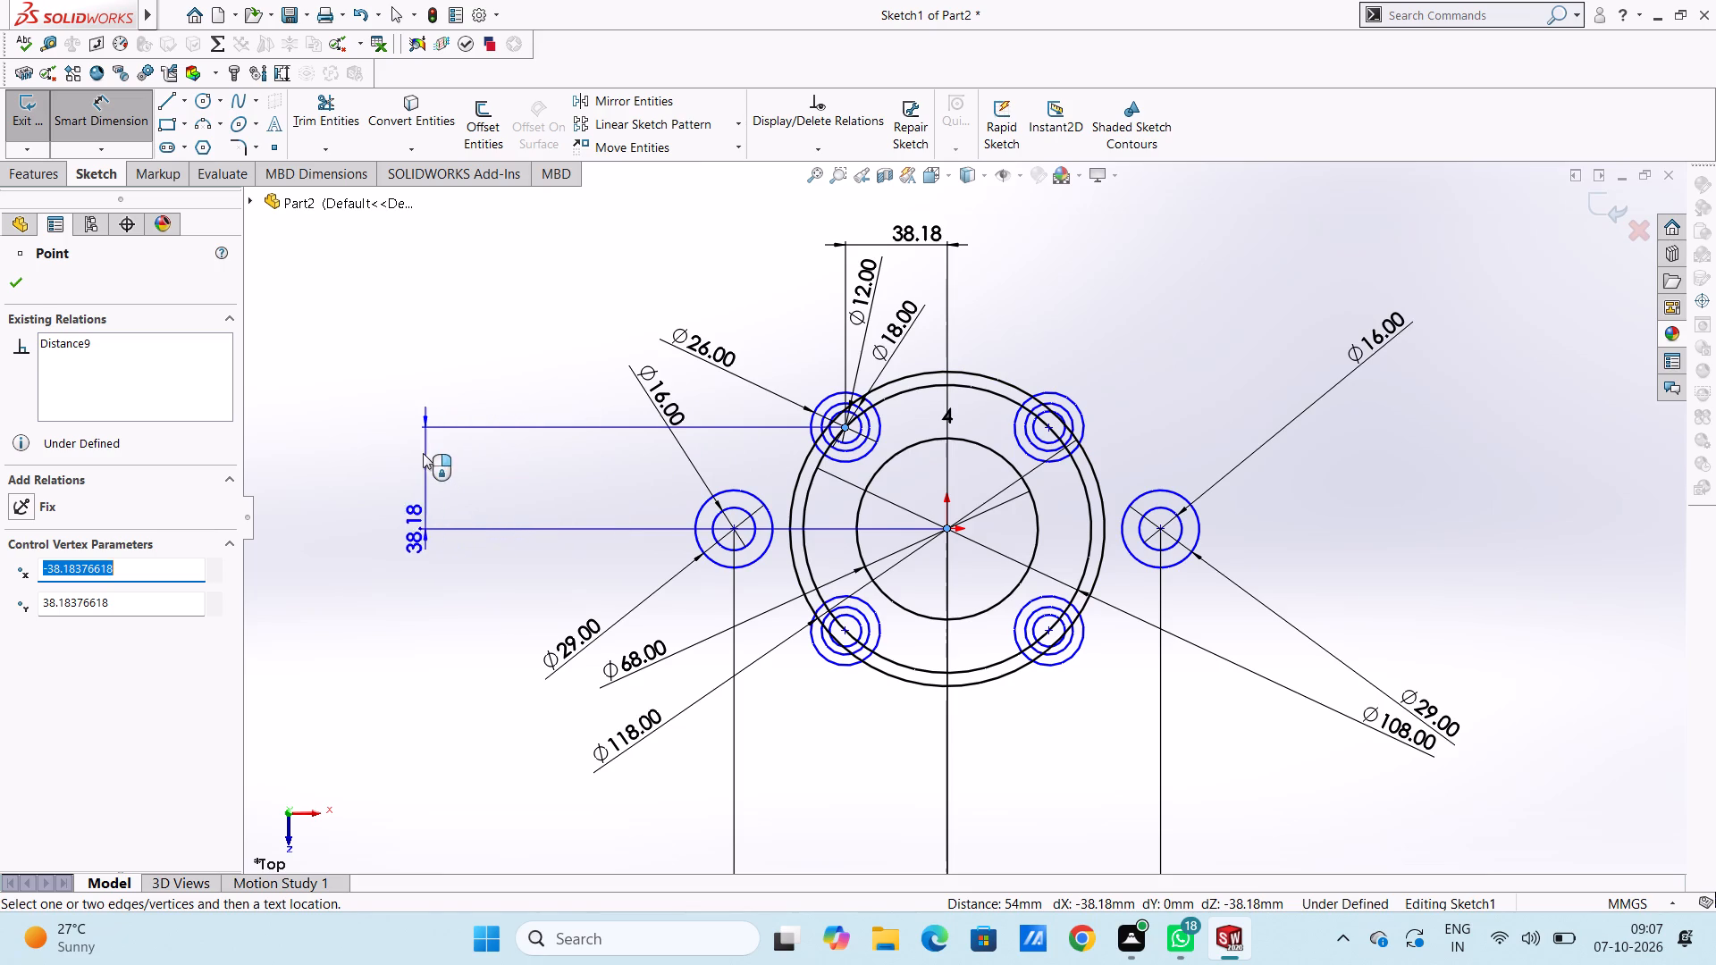
click(423, 453)
double_click(345, 434)
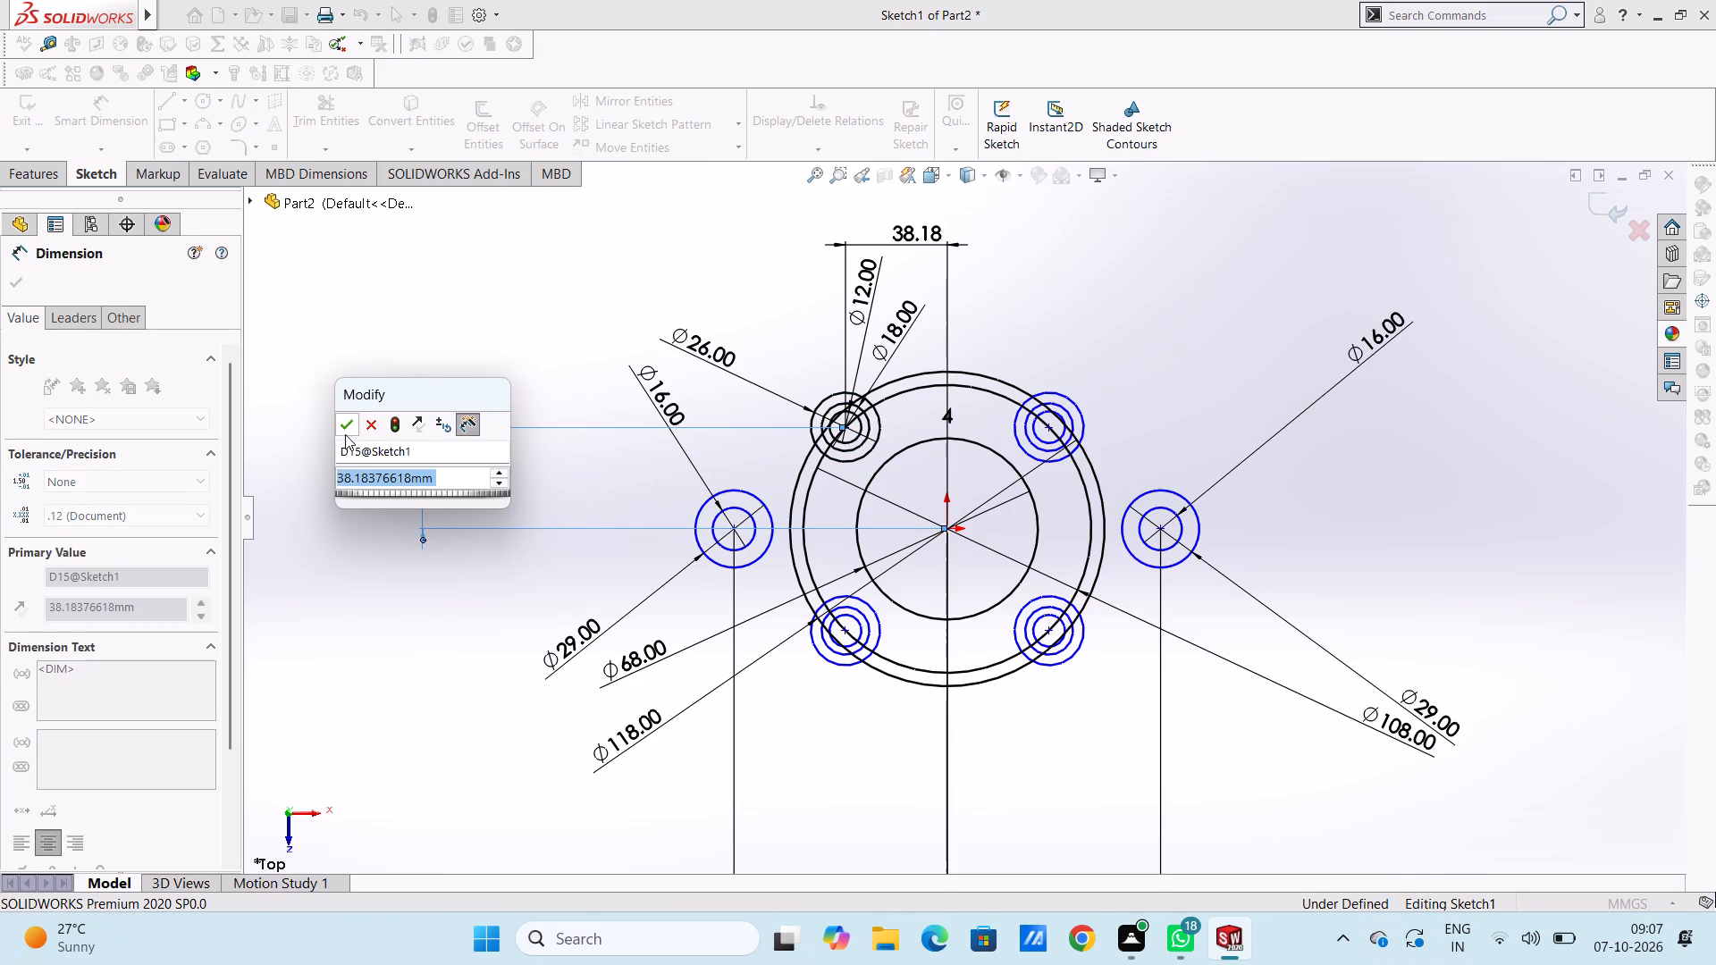
Dimension the vertical distance from the origin to the upper-right patterned circles' center, placed right of the sketch, keeping its current value.
click(950, 533)
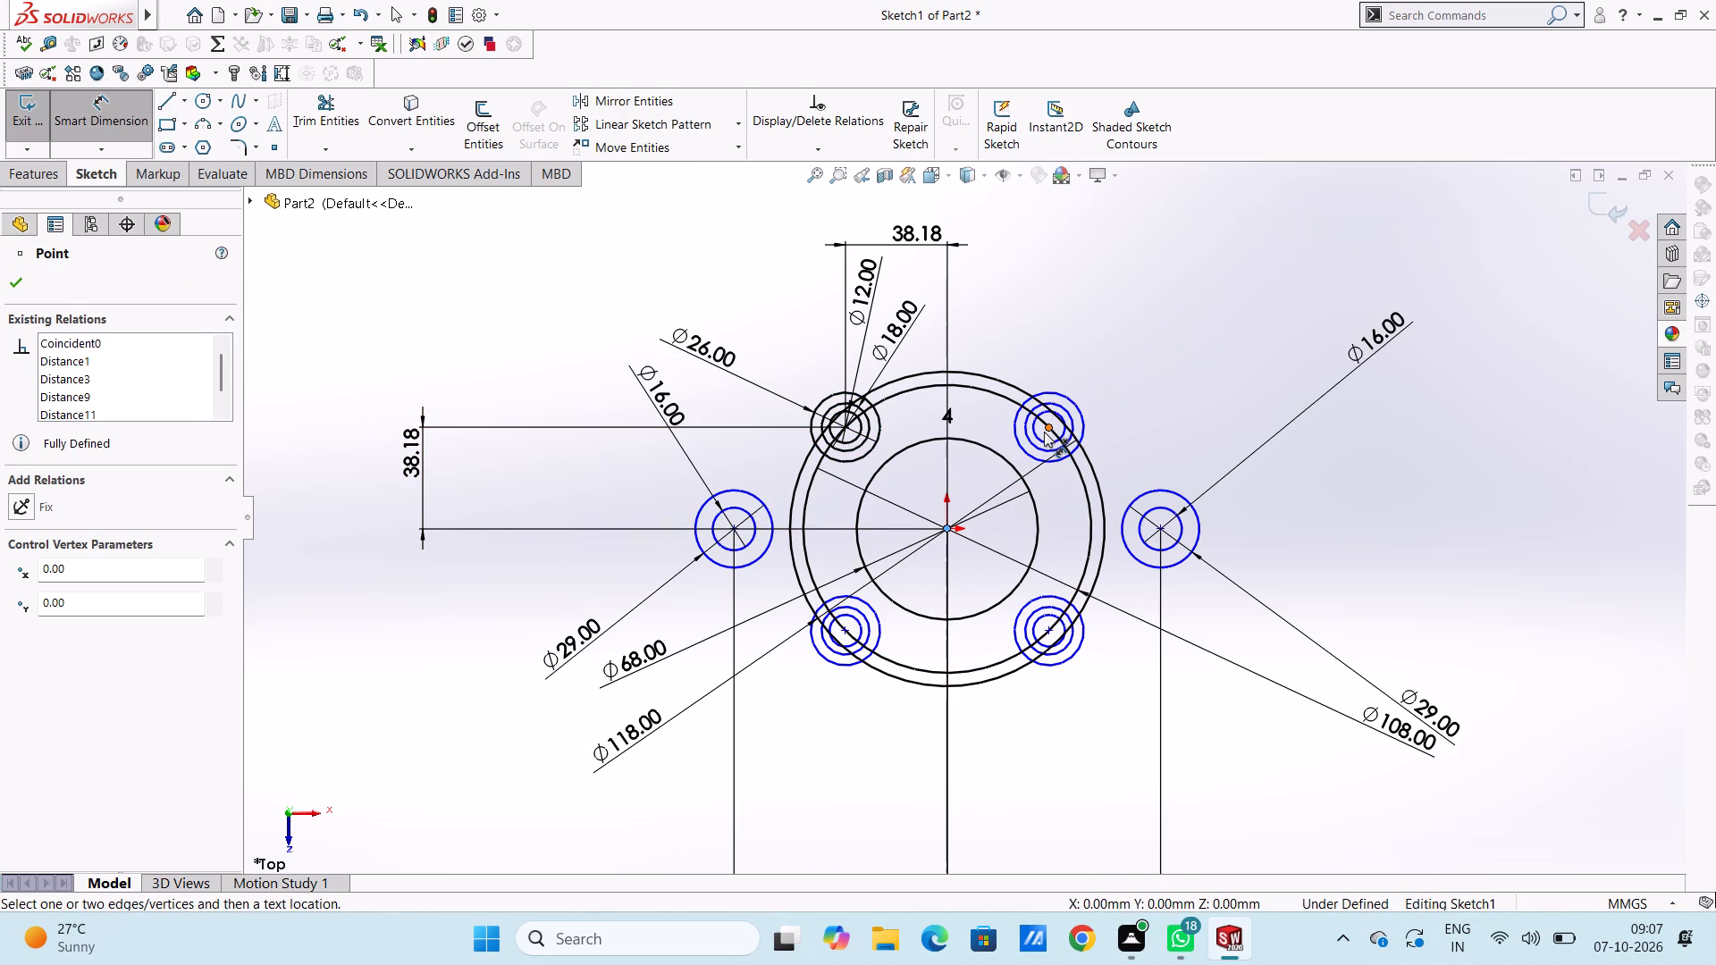
click(1044, 432)
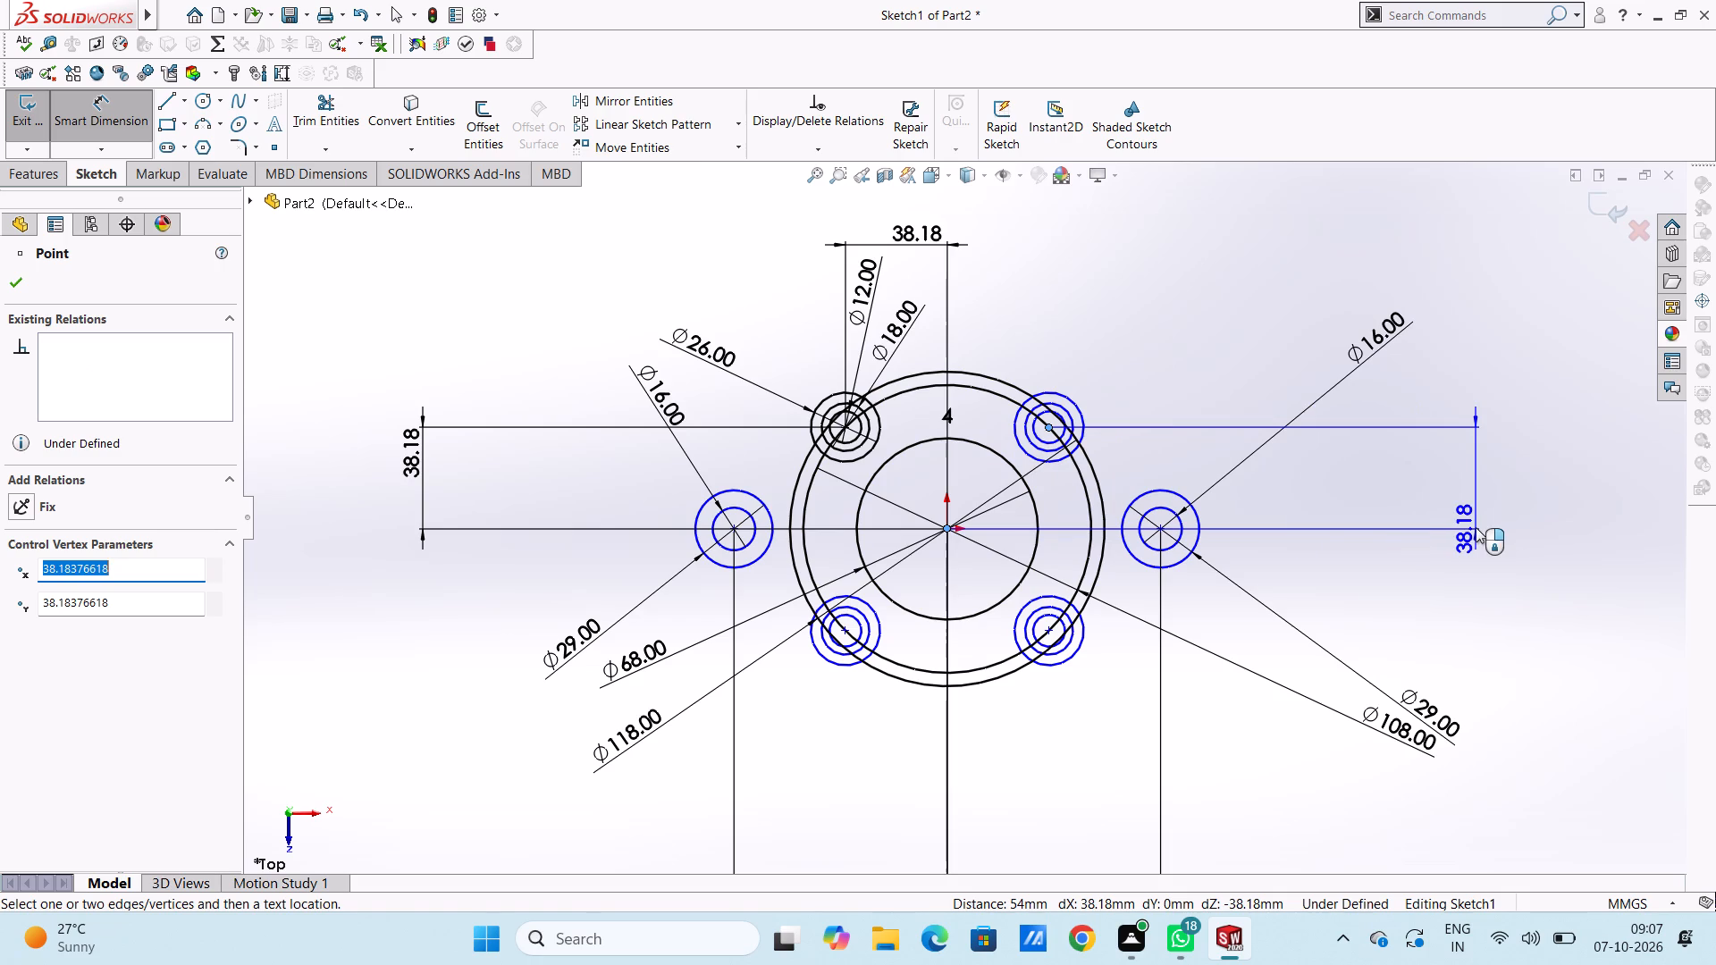
click(1479, 526)
click(1403, 499)
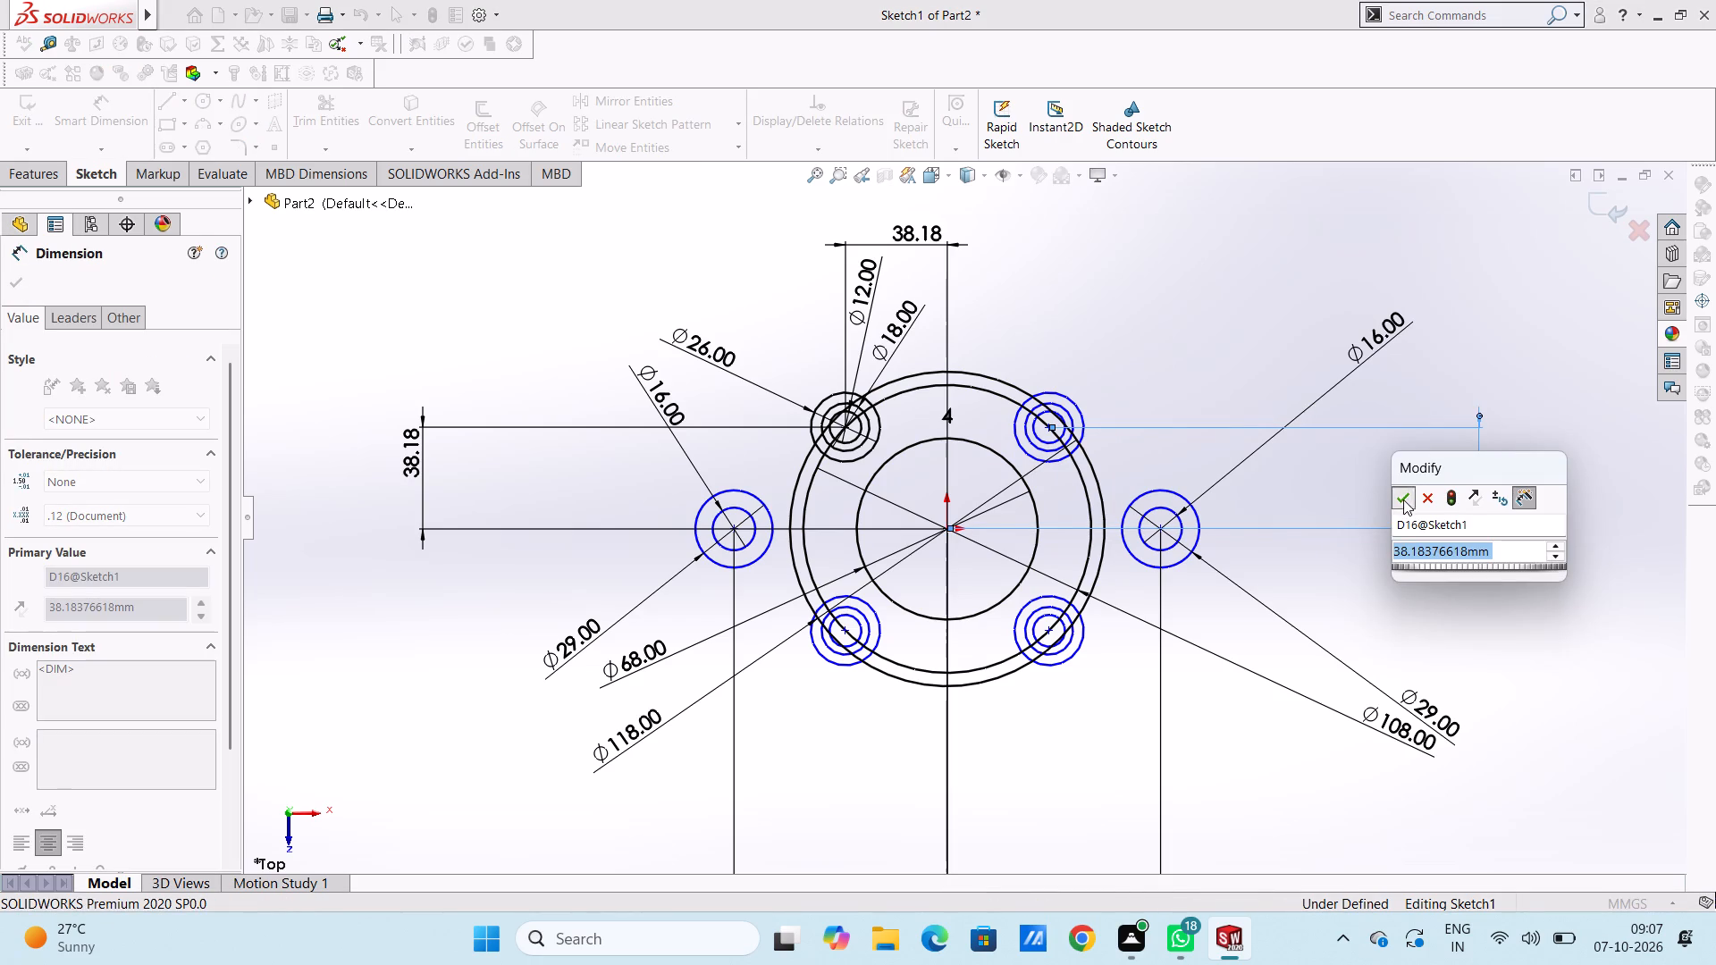
click(1324, 469)
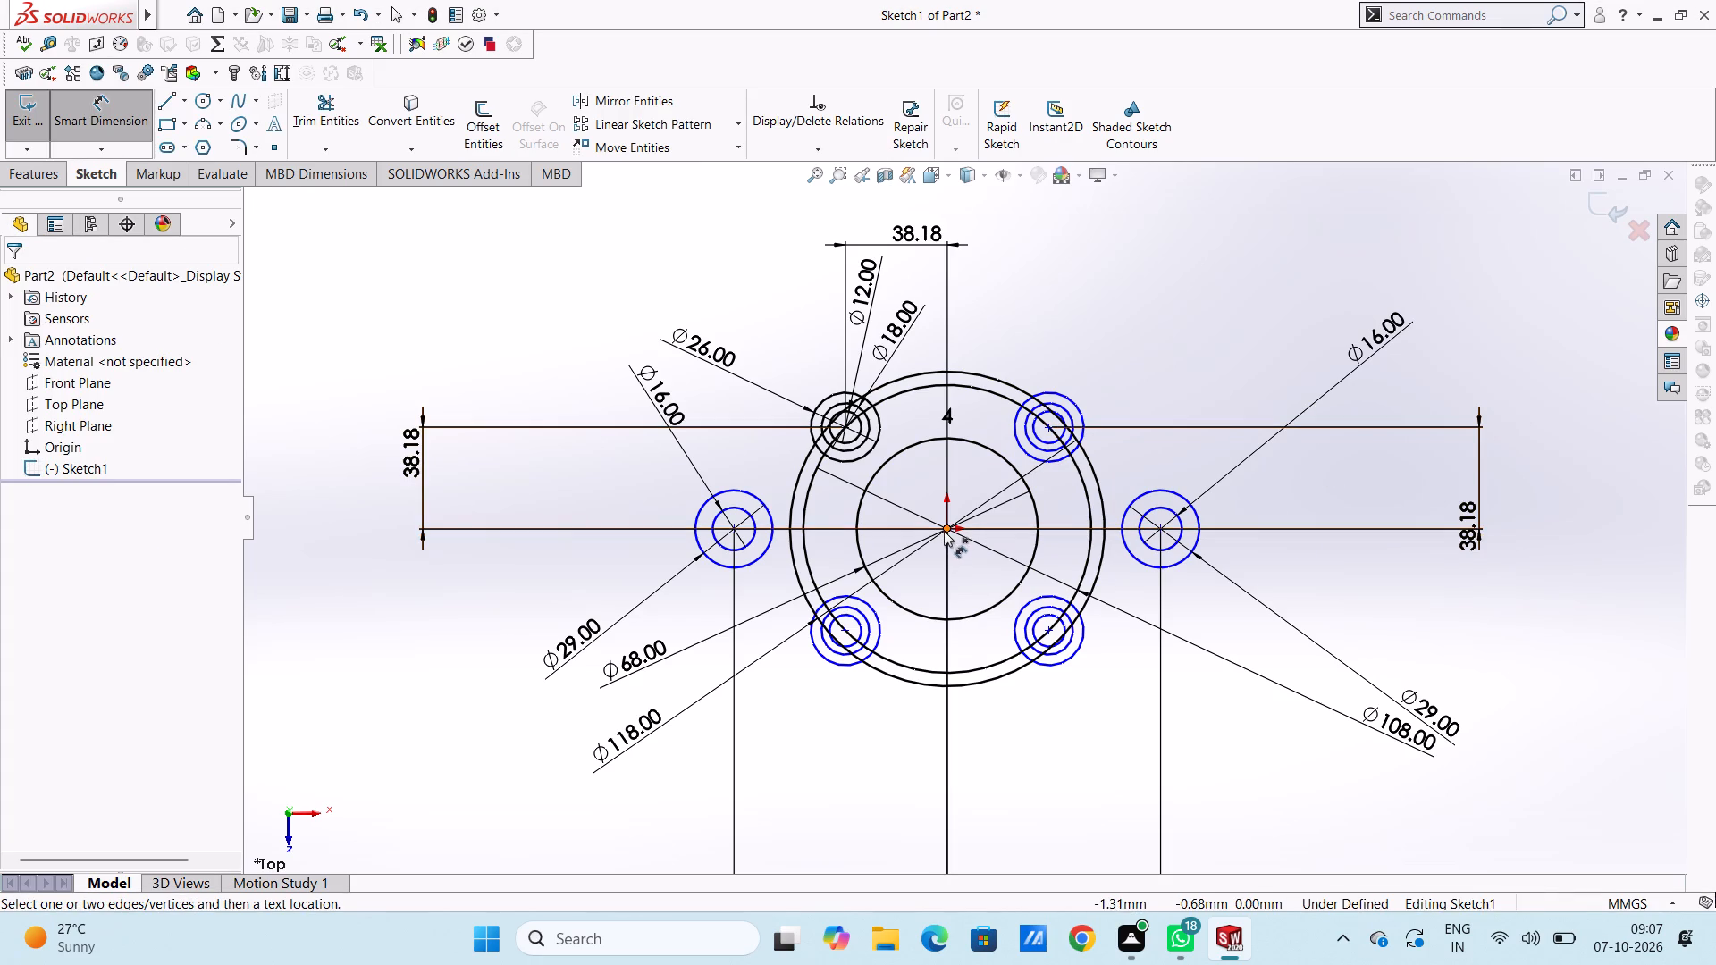
Dimension the horizontal distance from the origin to the upper-right patterned circles' center, placed above the sketch, keeping its current value.
click(944, 531)
click(1054, 426)
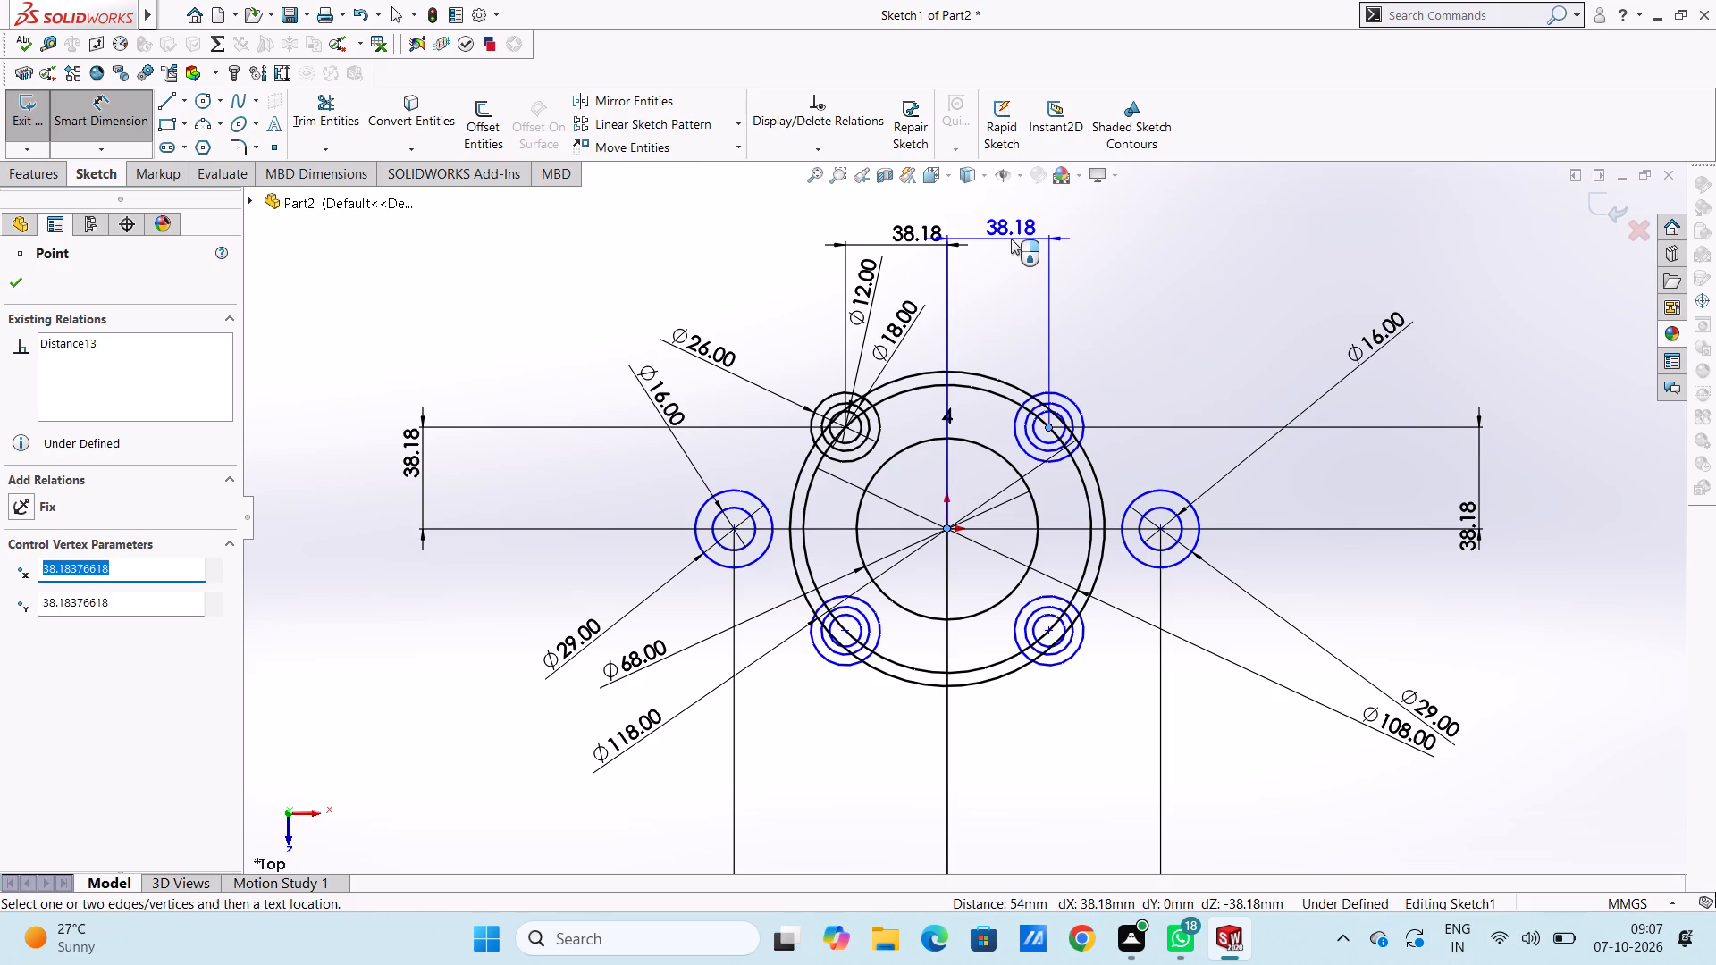
click(1008, 216)
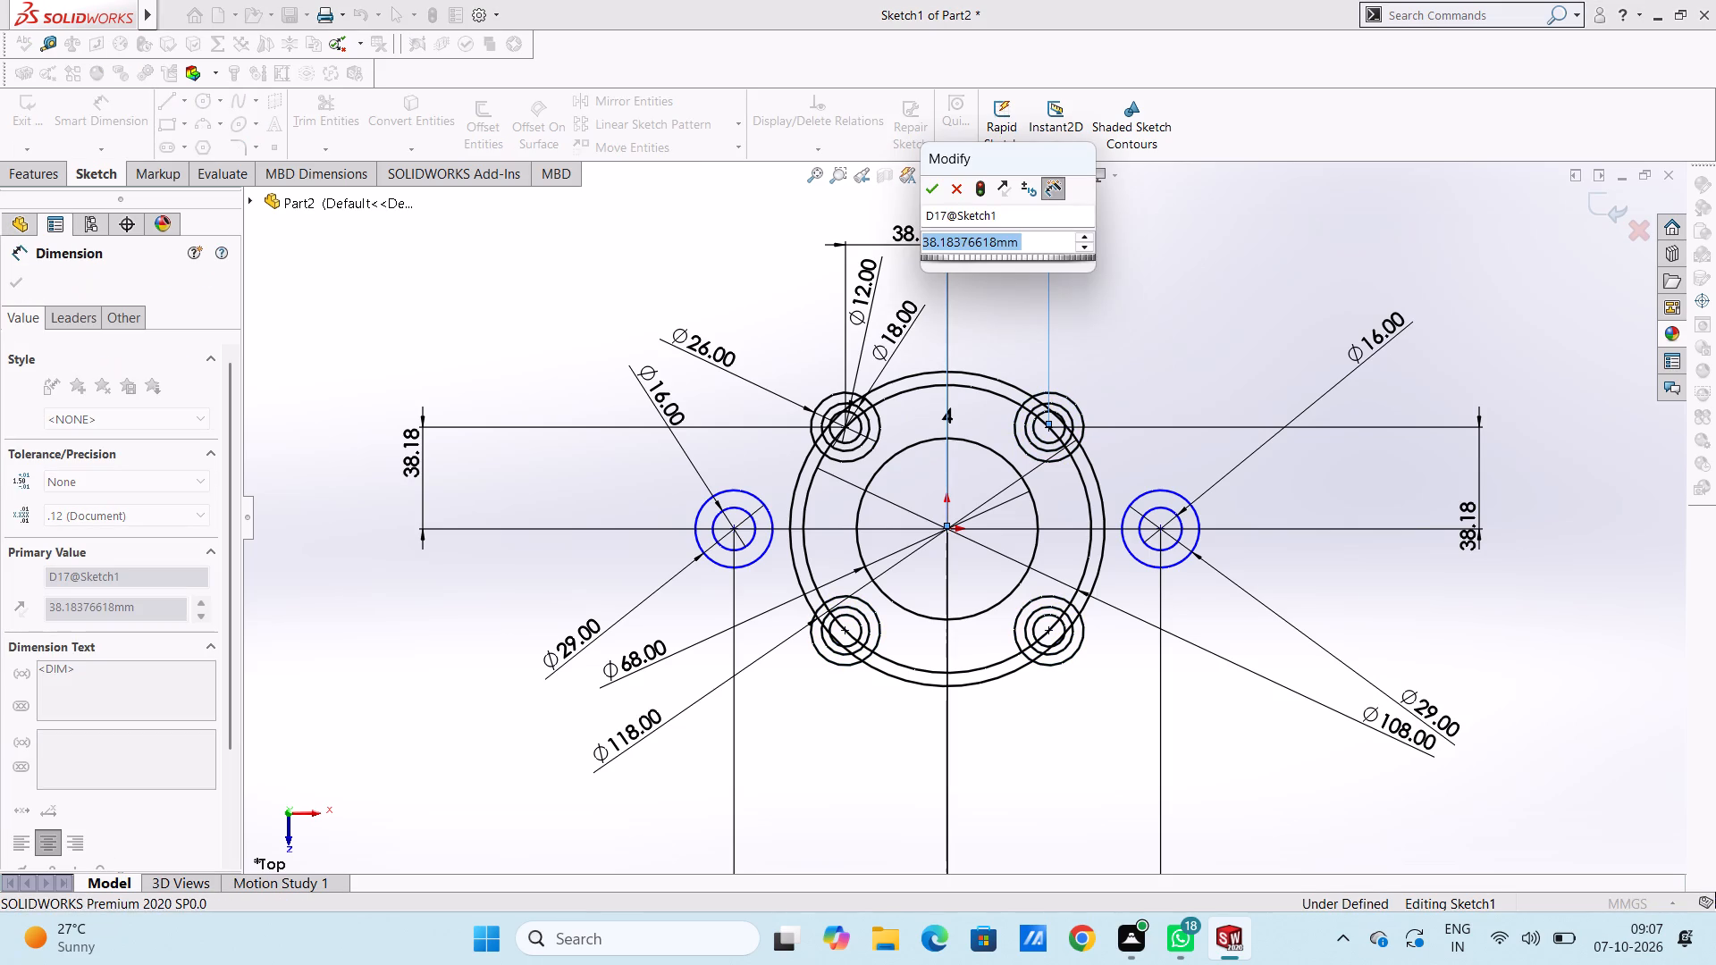
click(937, 194)
click(786, 222)
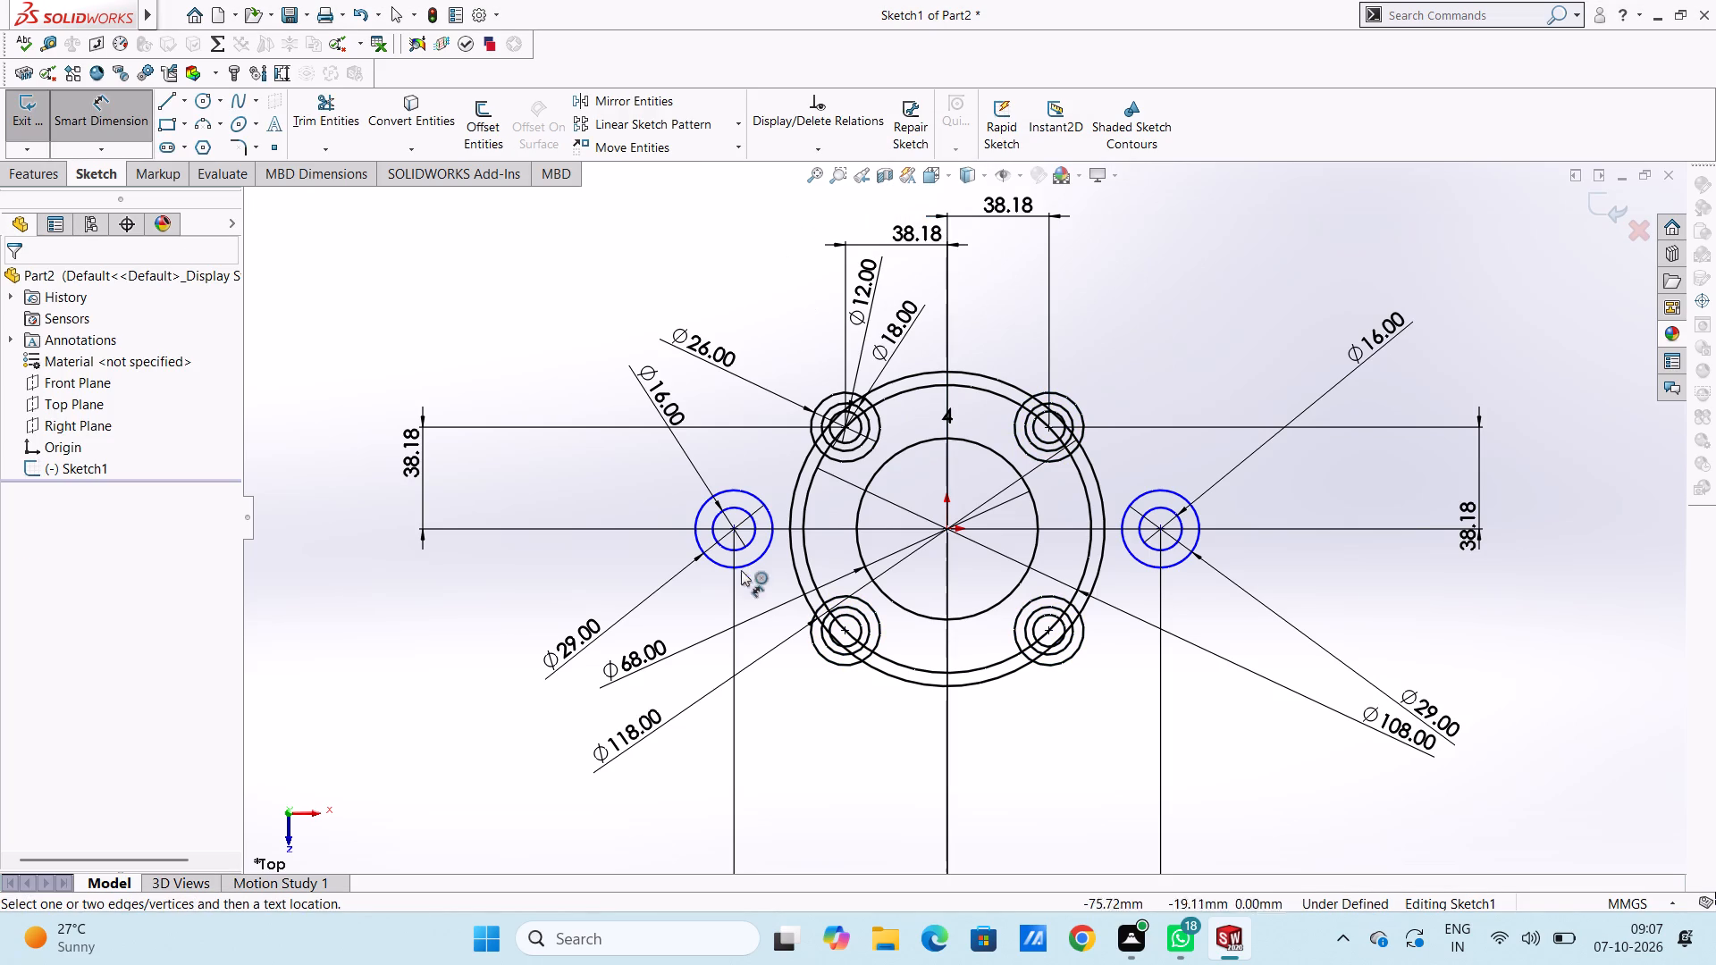
Dimension the vertical distance between the left side circles' center and the upper-left patterned circles' center, placed left of the sketch, keeping its current value.
click(735, 526)
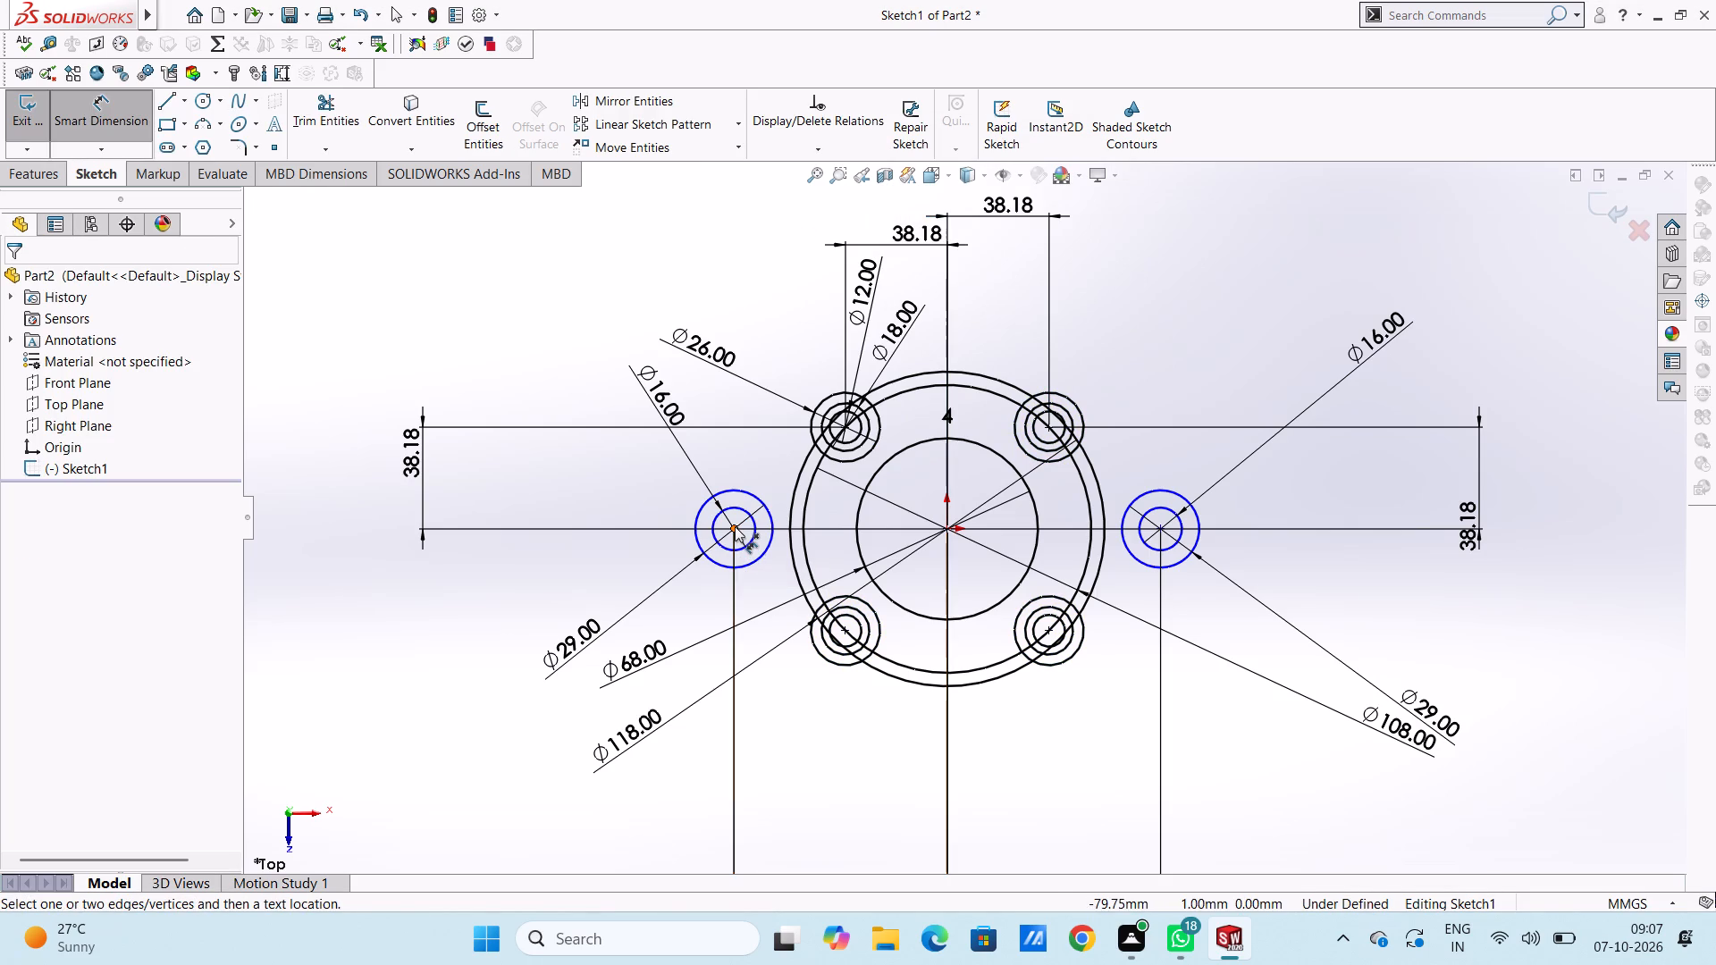
click(849, 430)
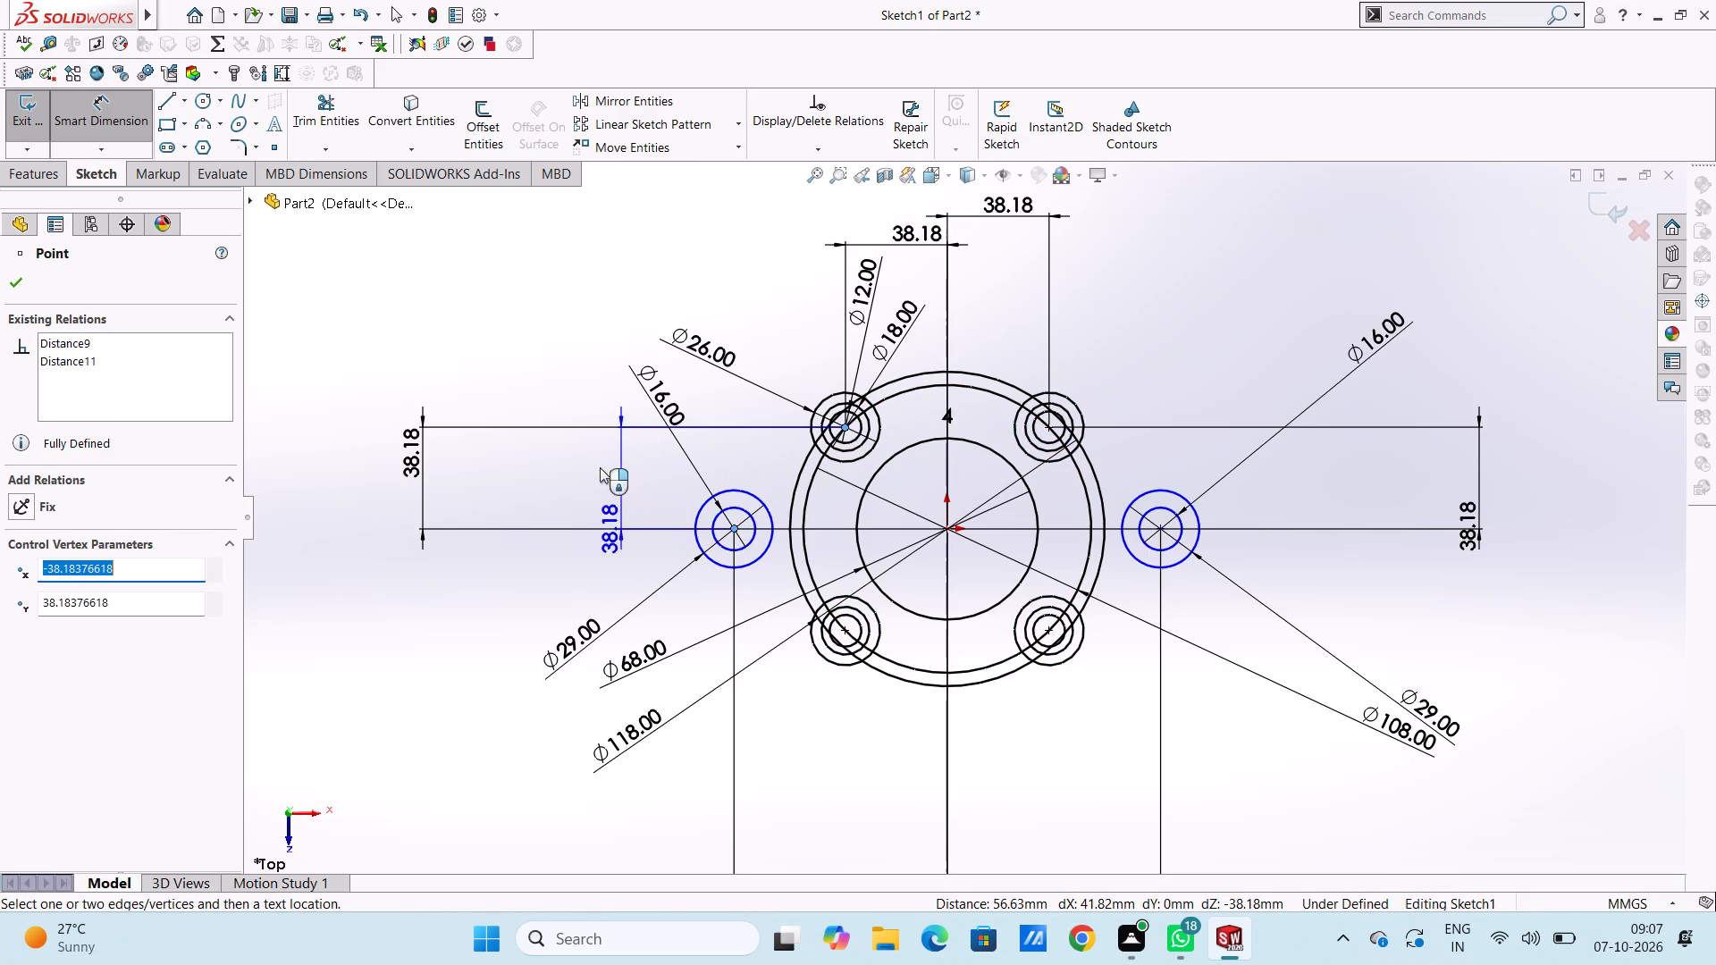
click(501, 477)
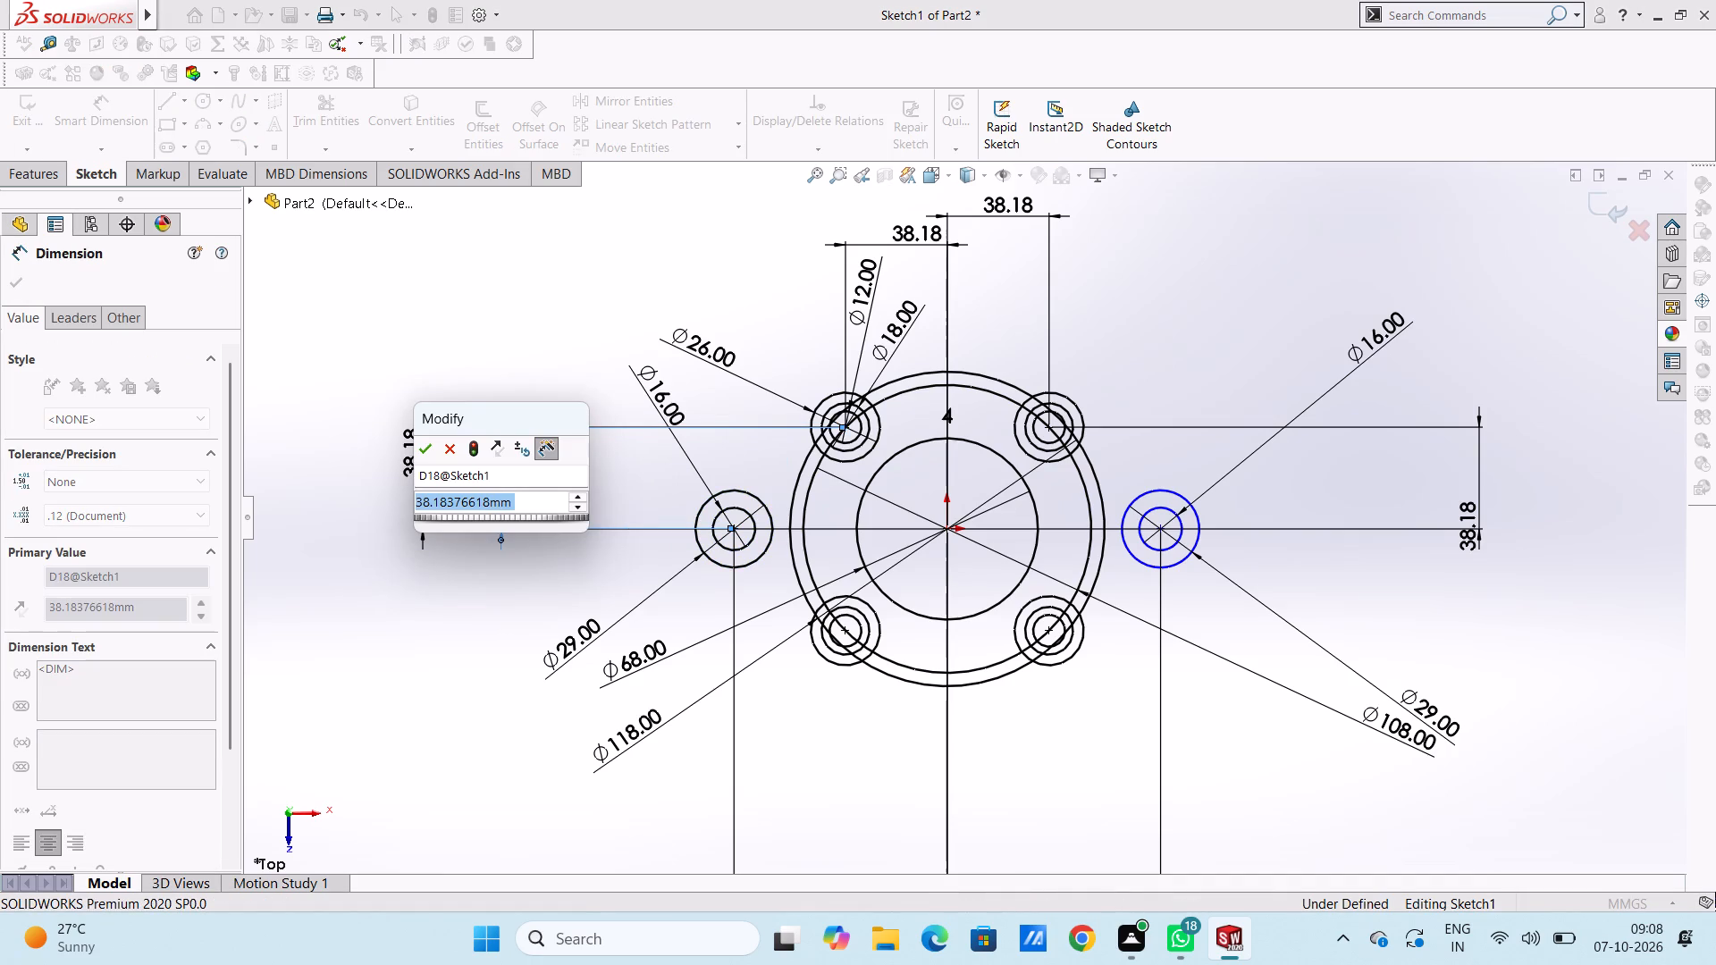
click(424, 447)
click(395, 375)
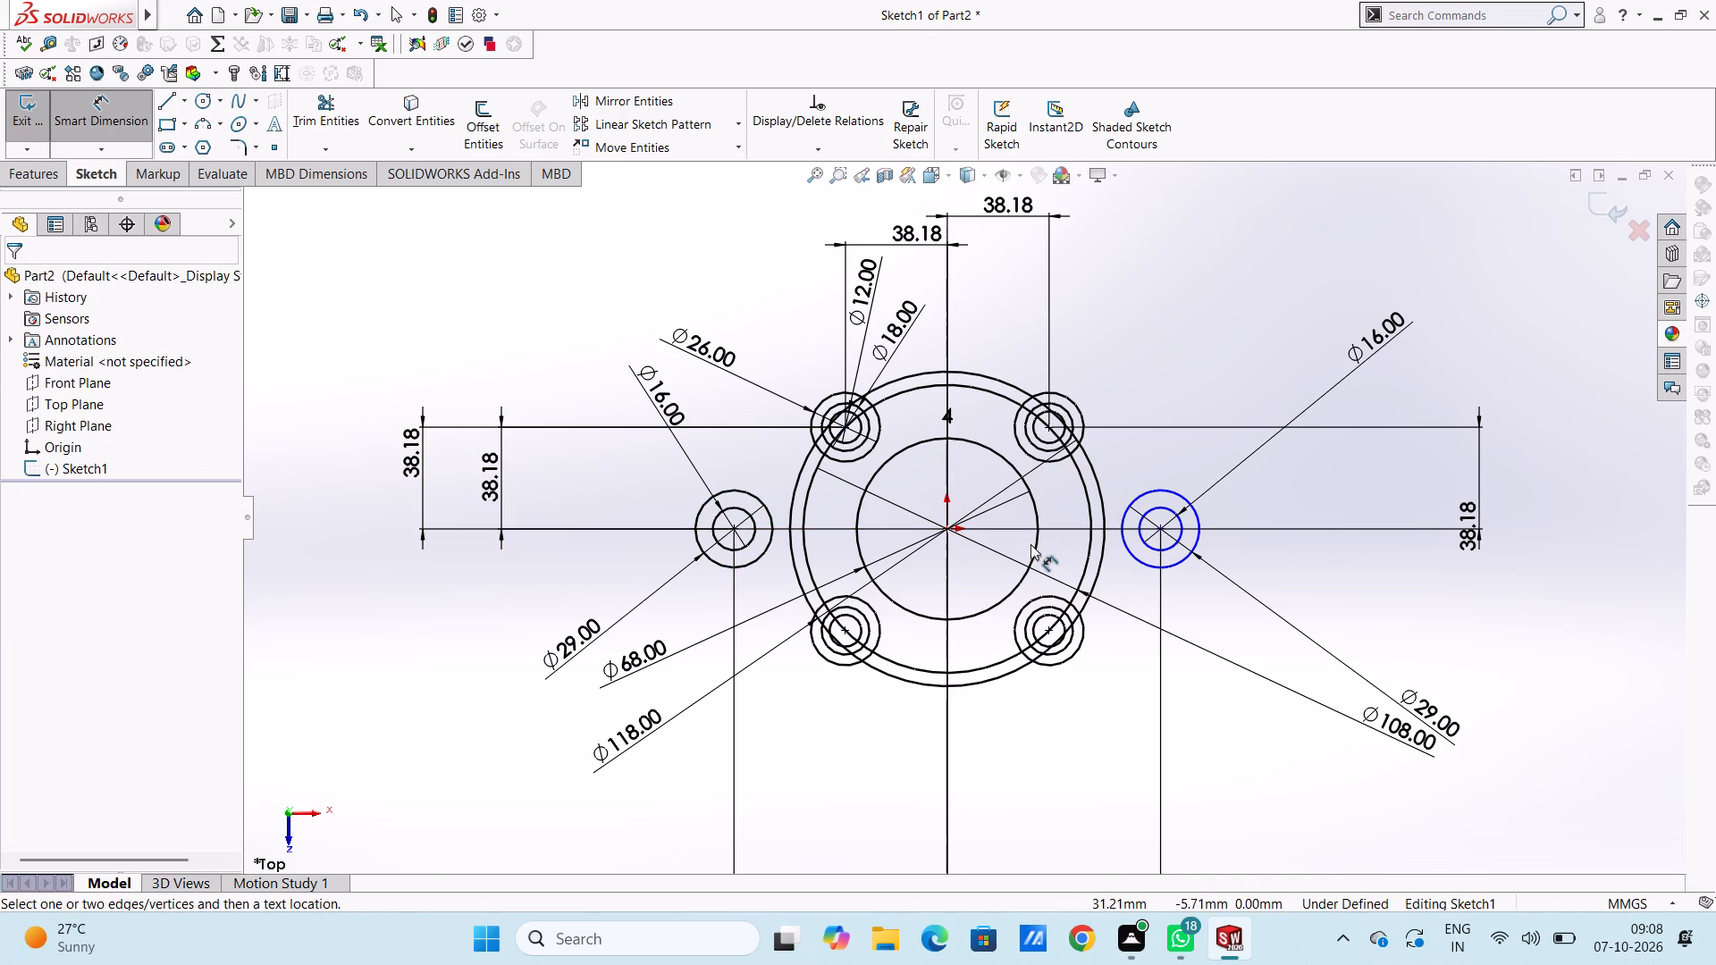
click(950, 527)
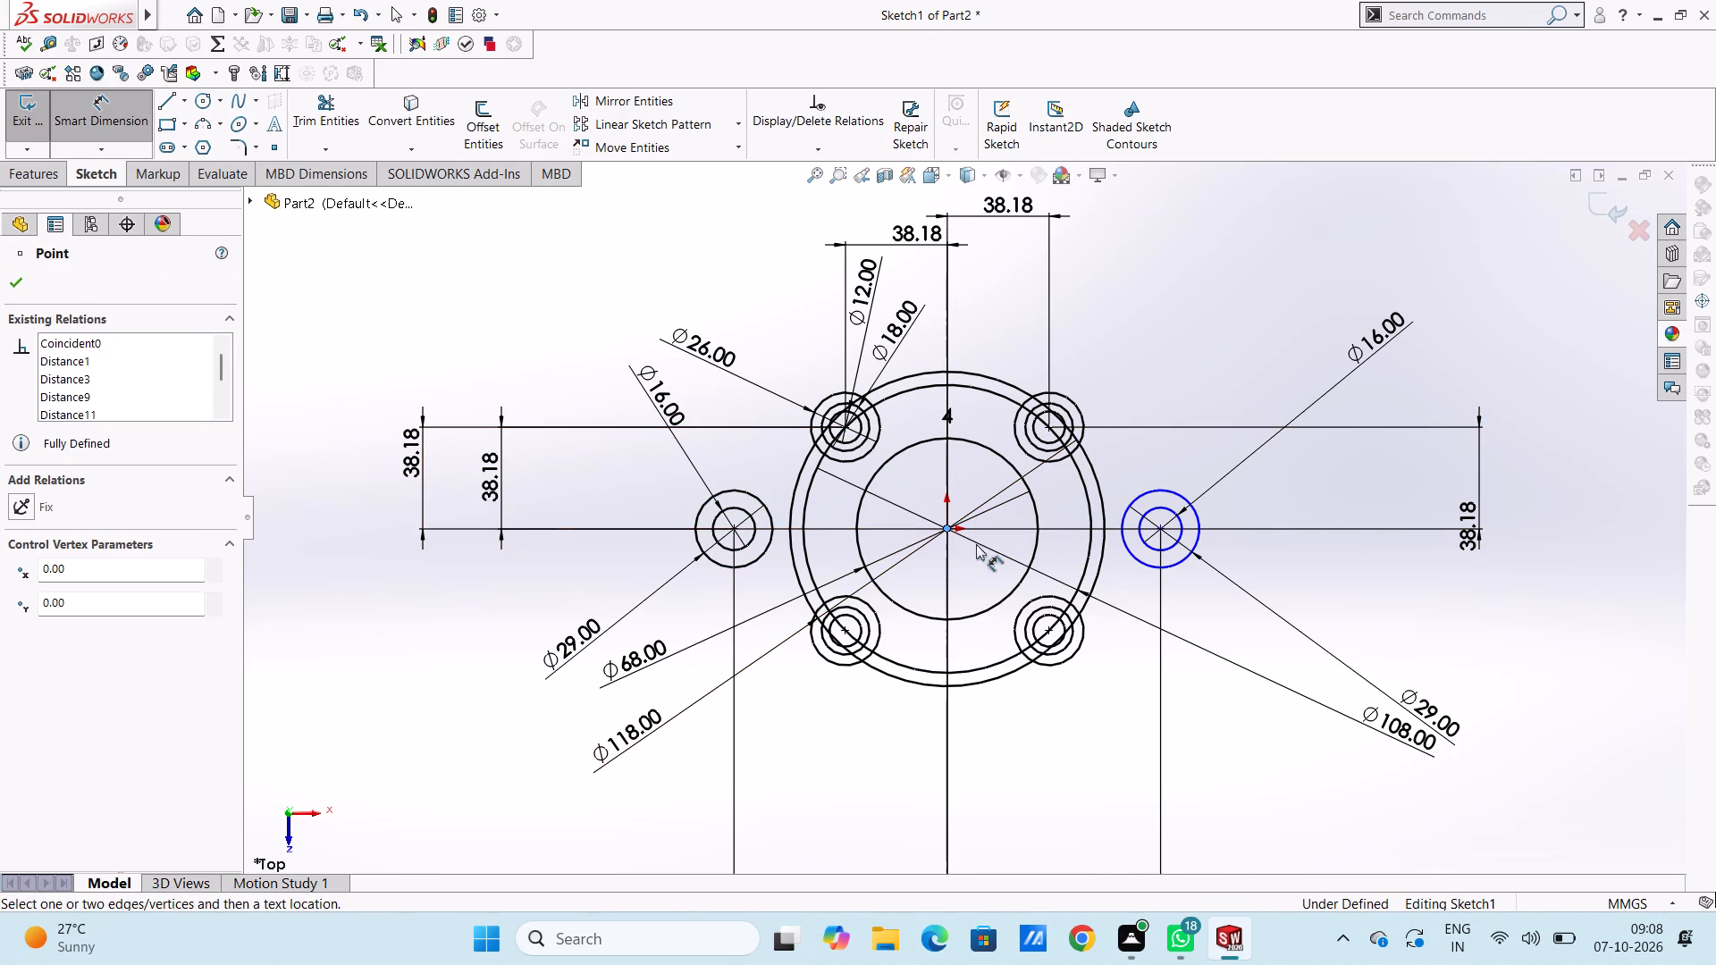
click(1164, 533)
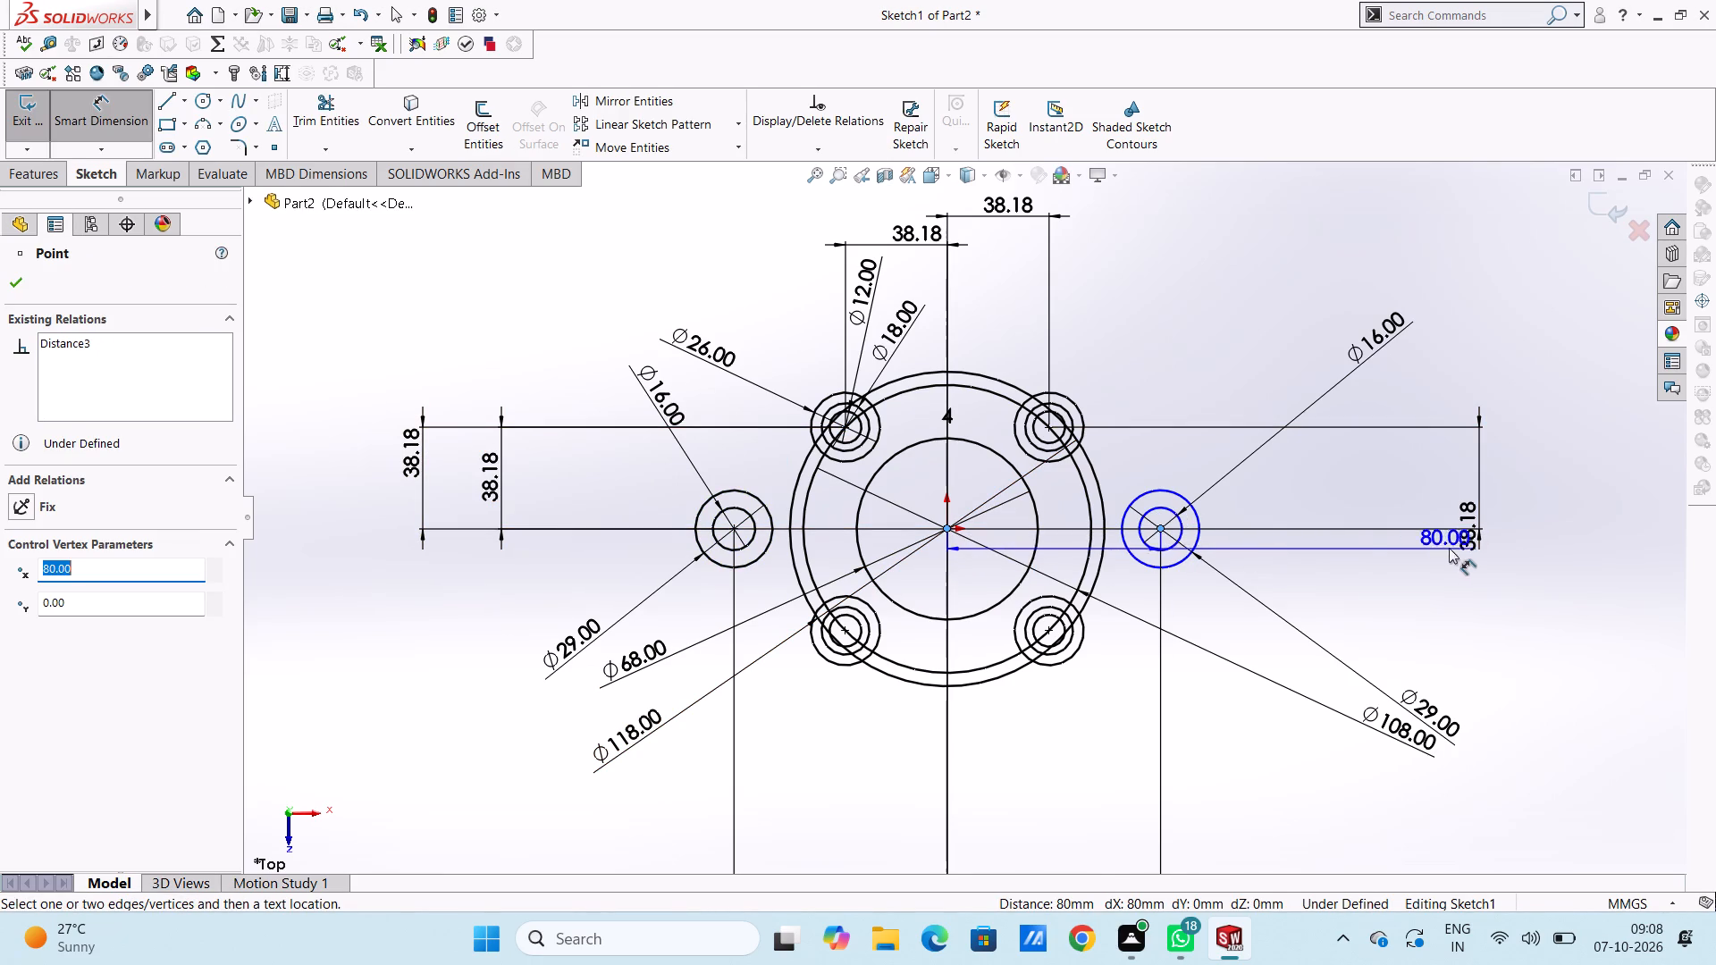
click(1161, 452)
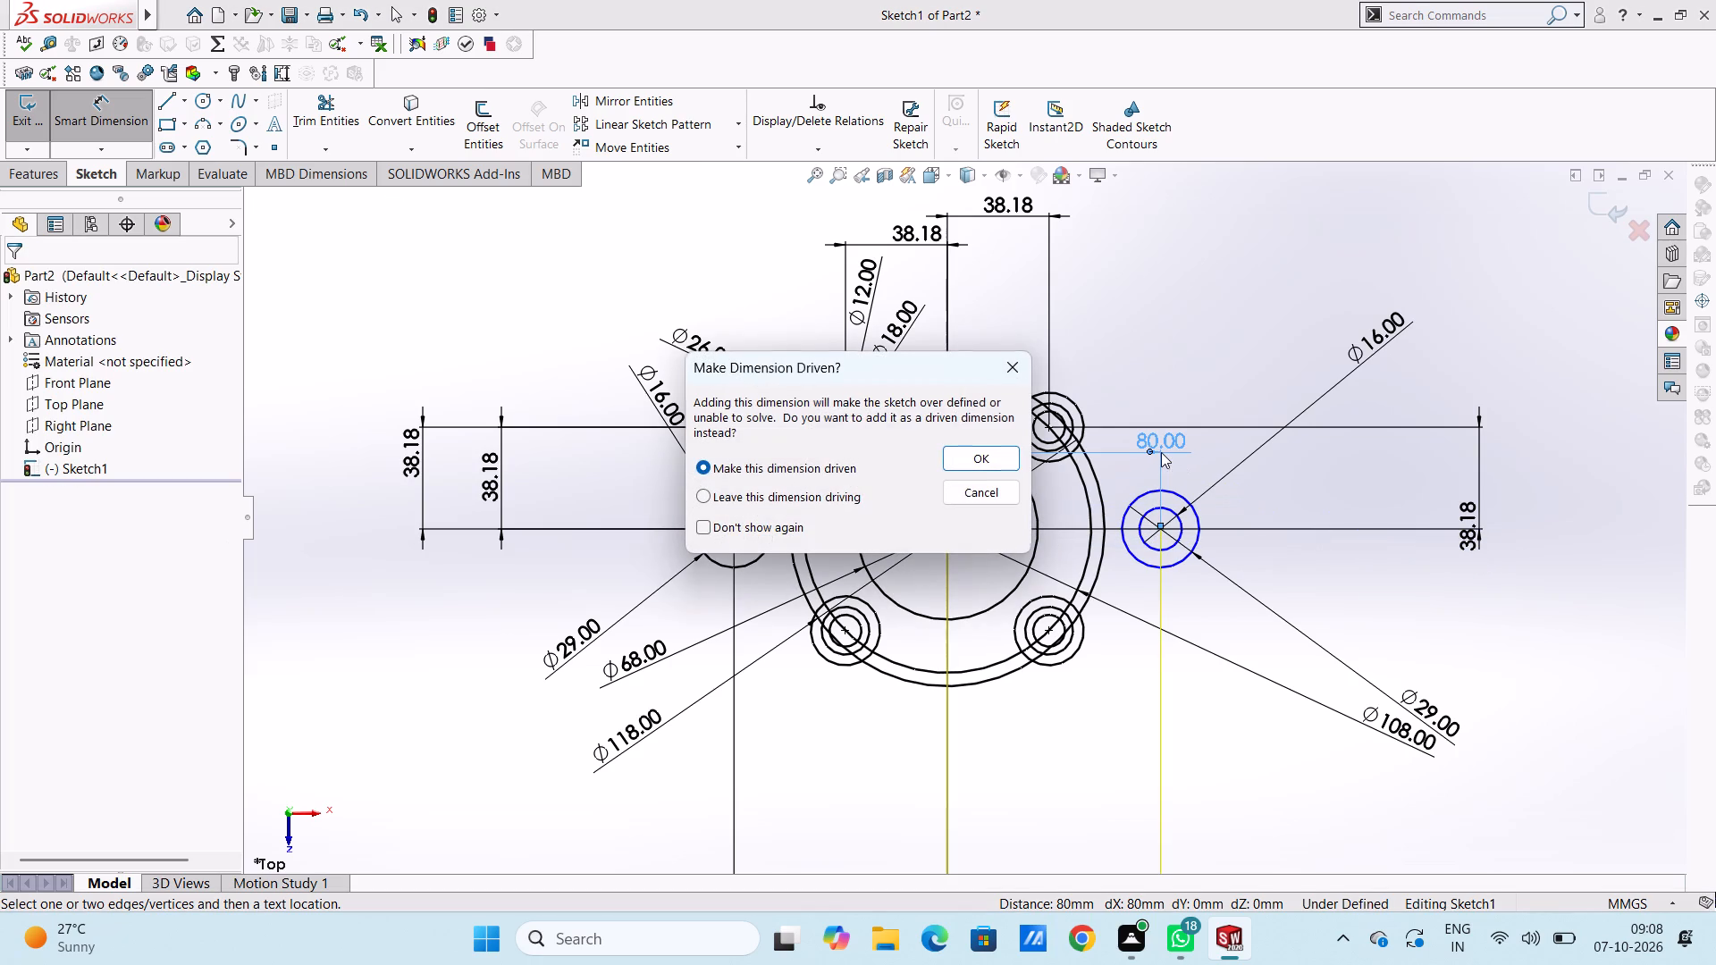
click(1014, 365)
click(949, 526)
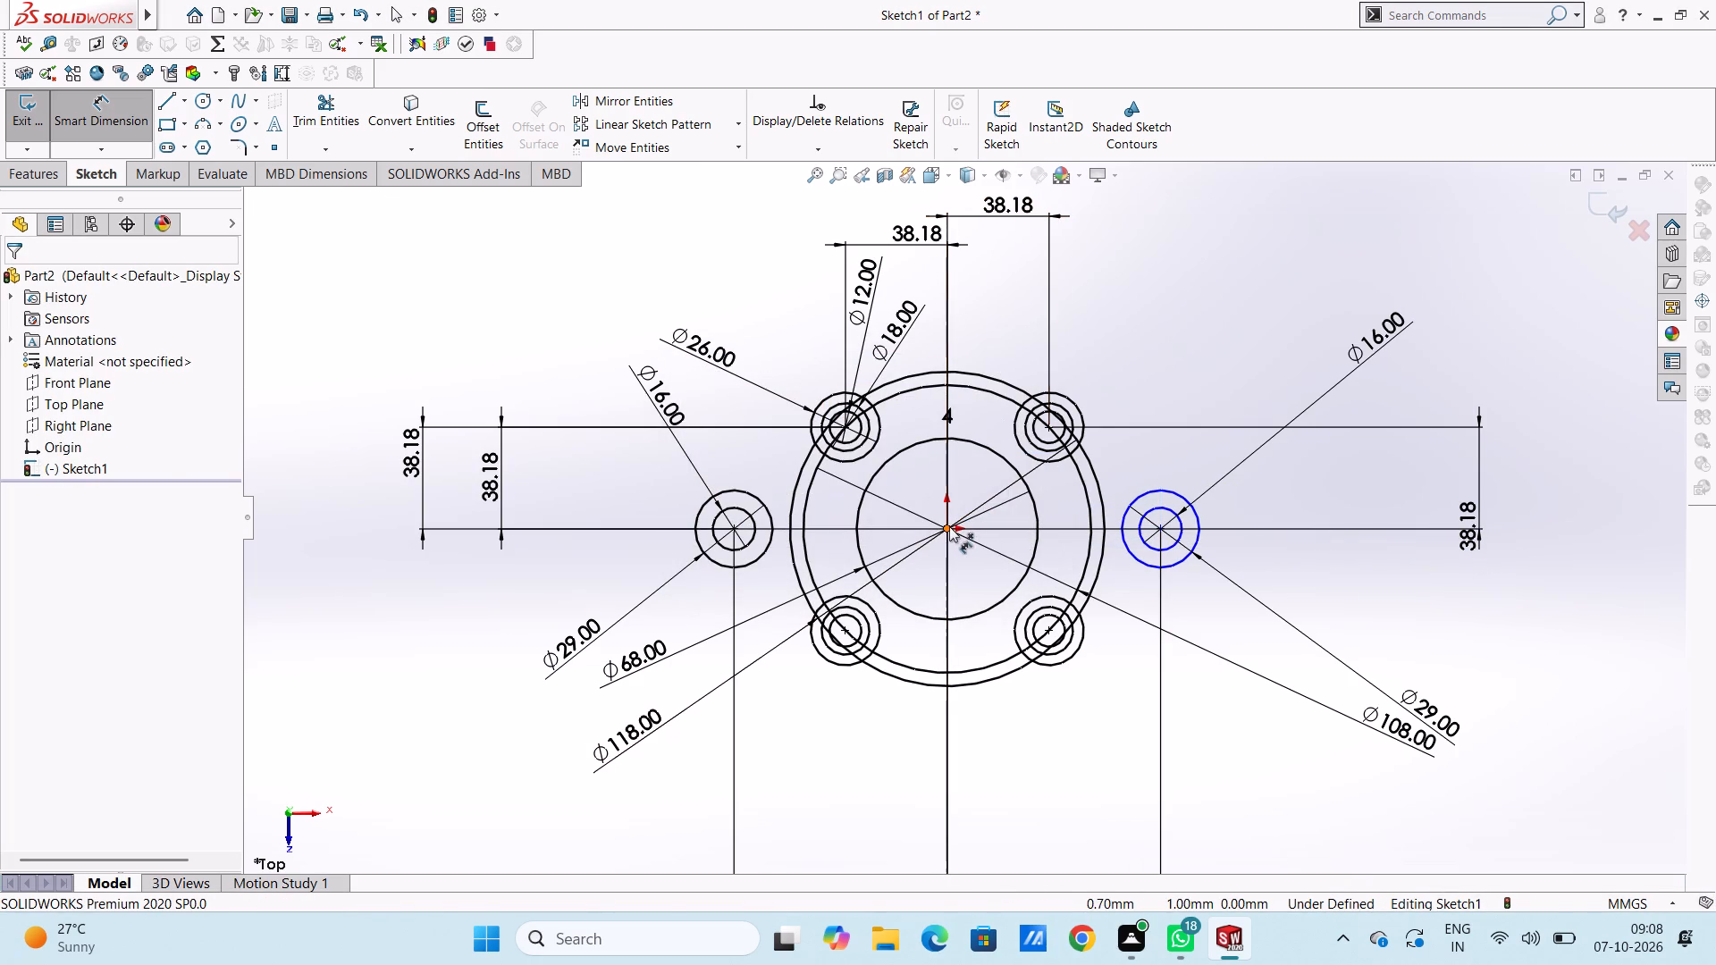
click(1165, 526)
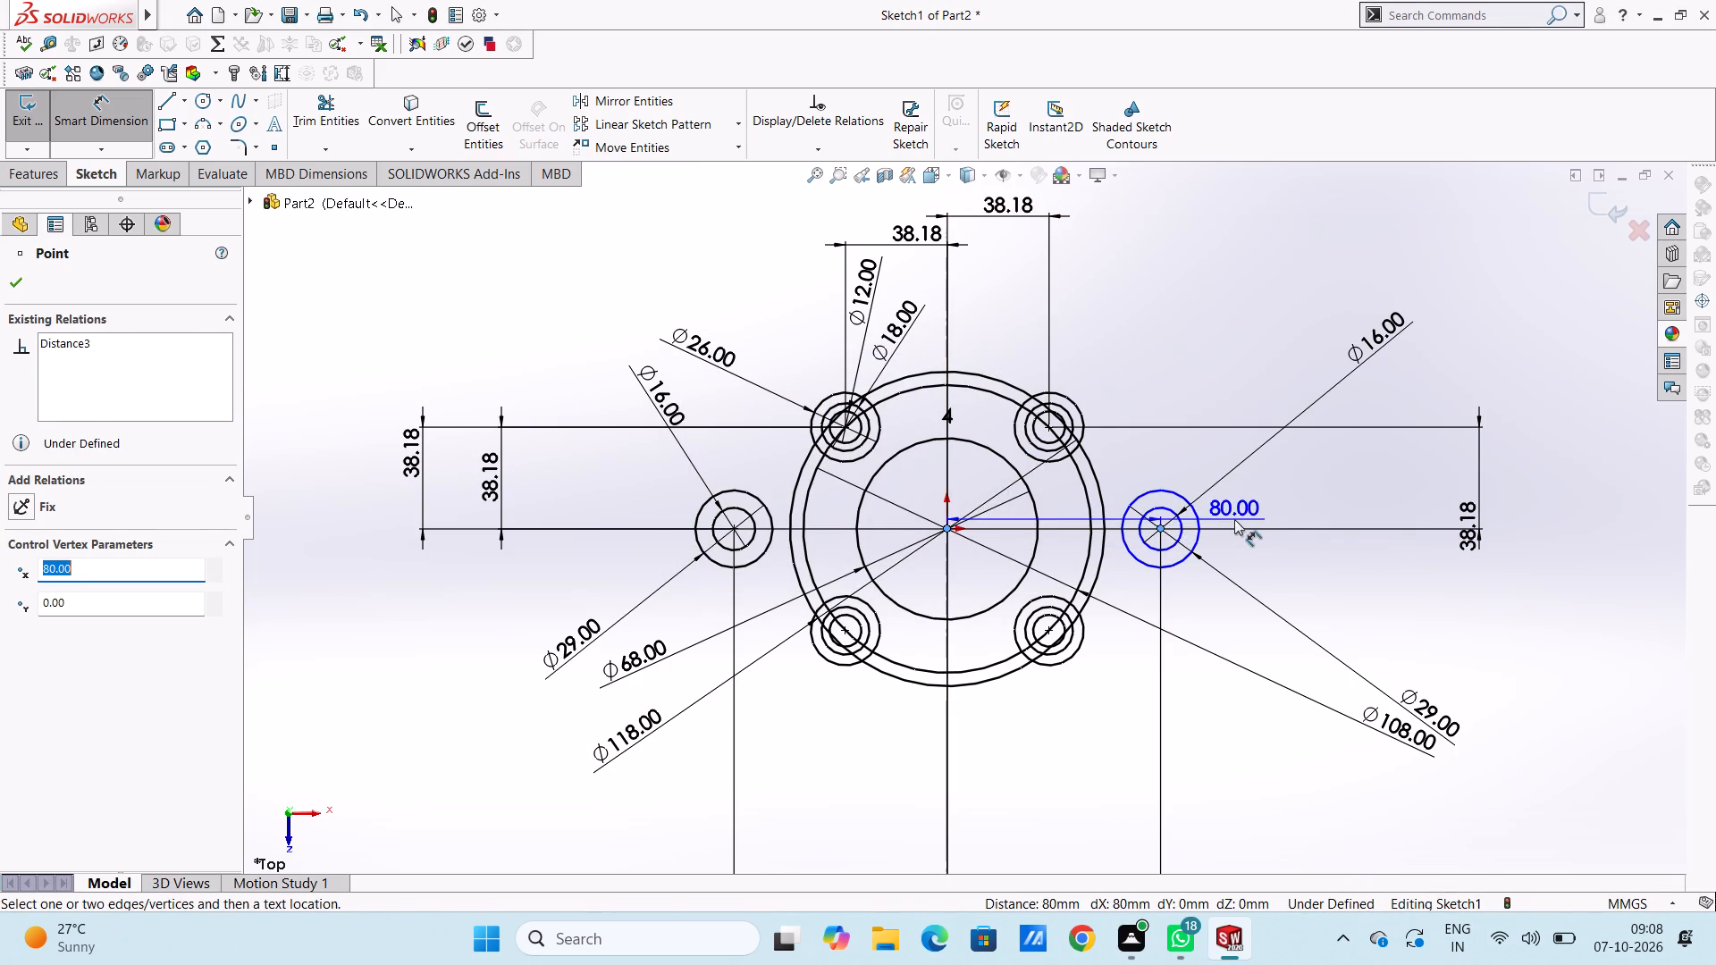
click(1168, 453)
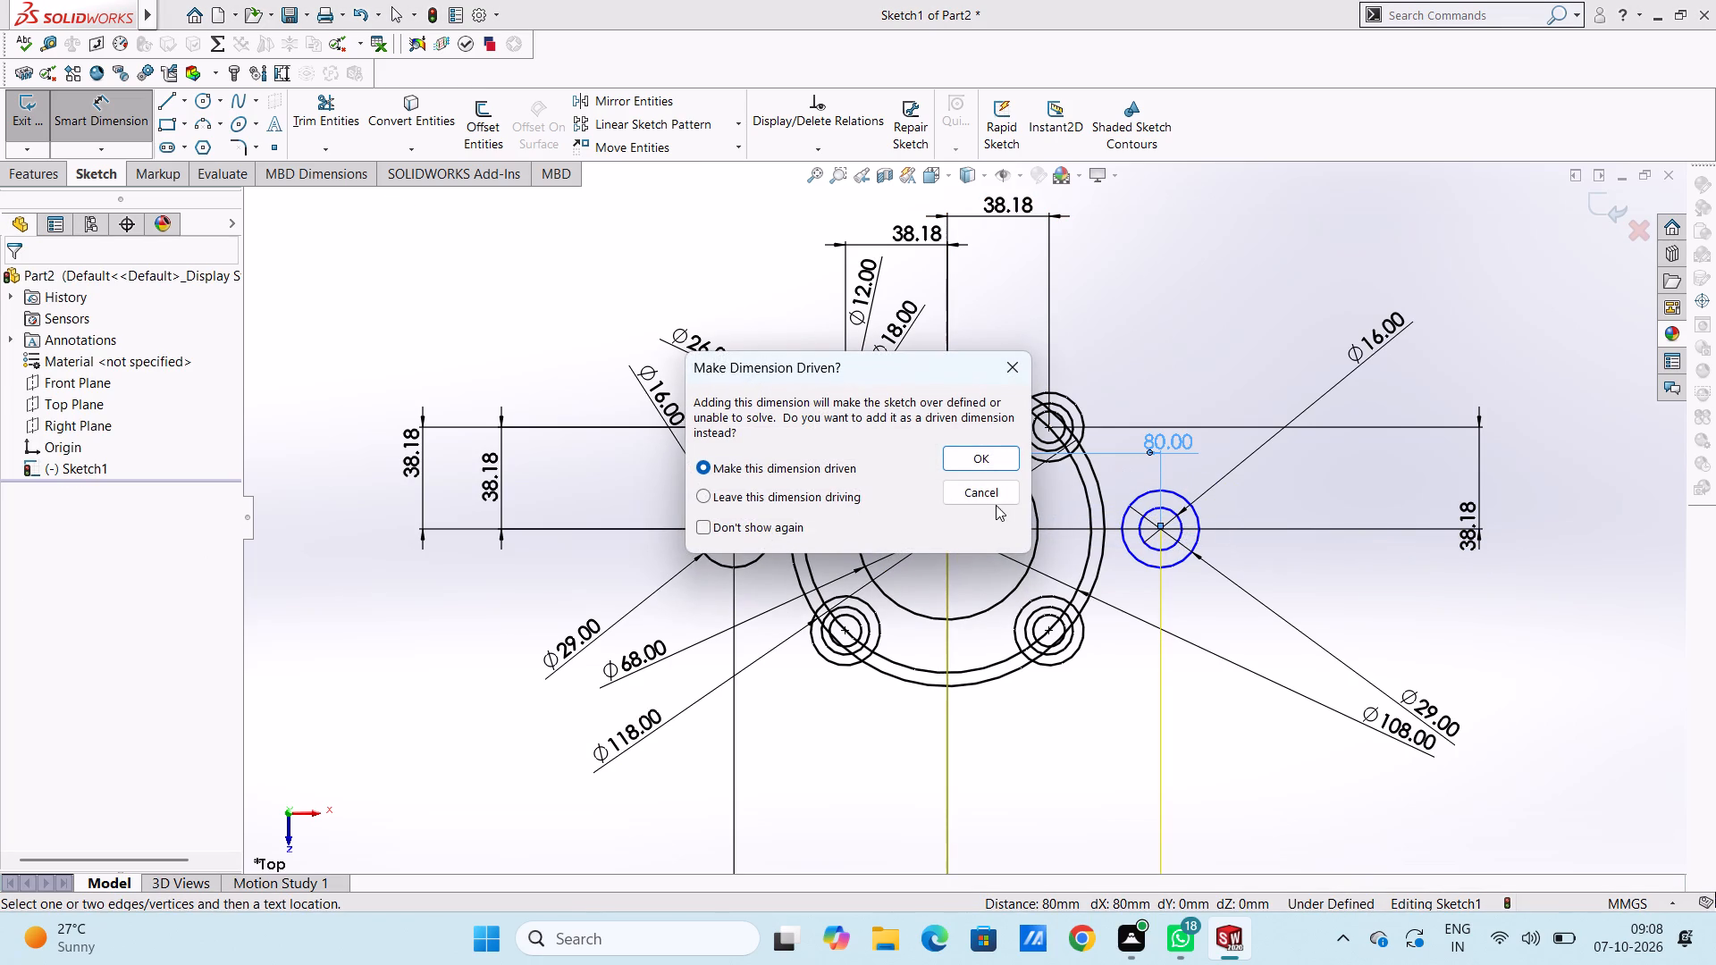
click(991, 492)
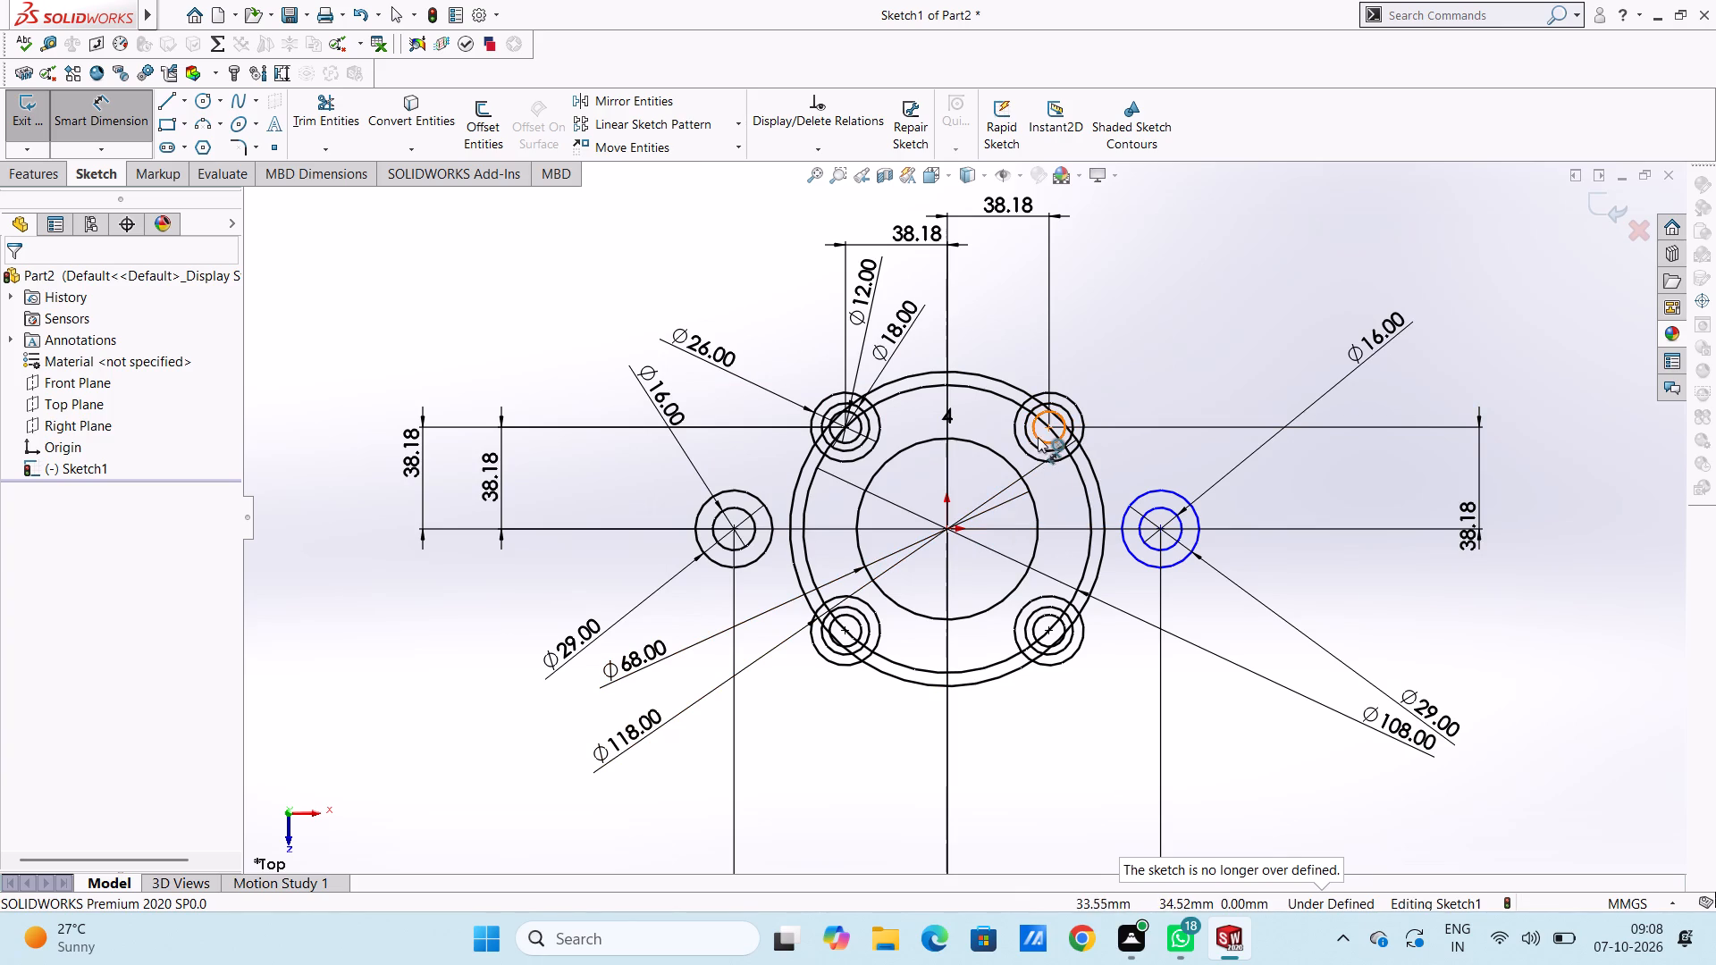
Dimension the vertical distance between the upper-right patterned circles' center and the right side circles' center, placed right of the sketch, keeping its current value.
click(1044, 431)
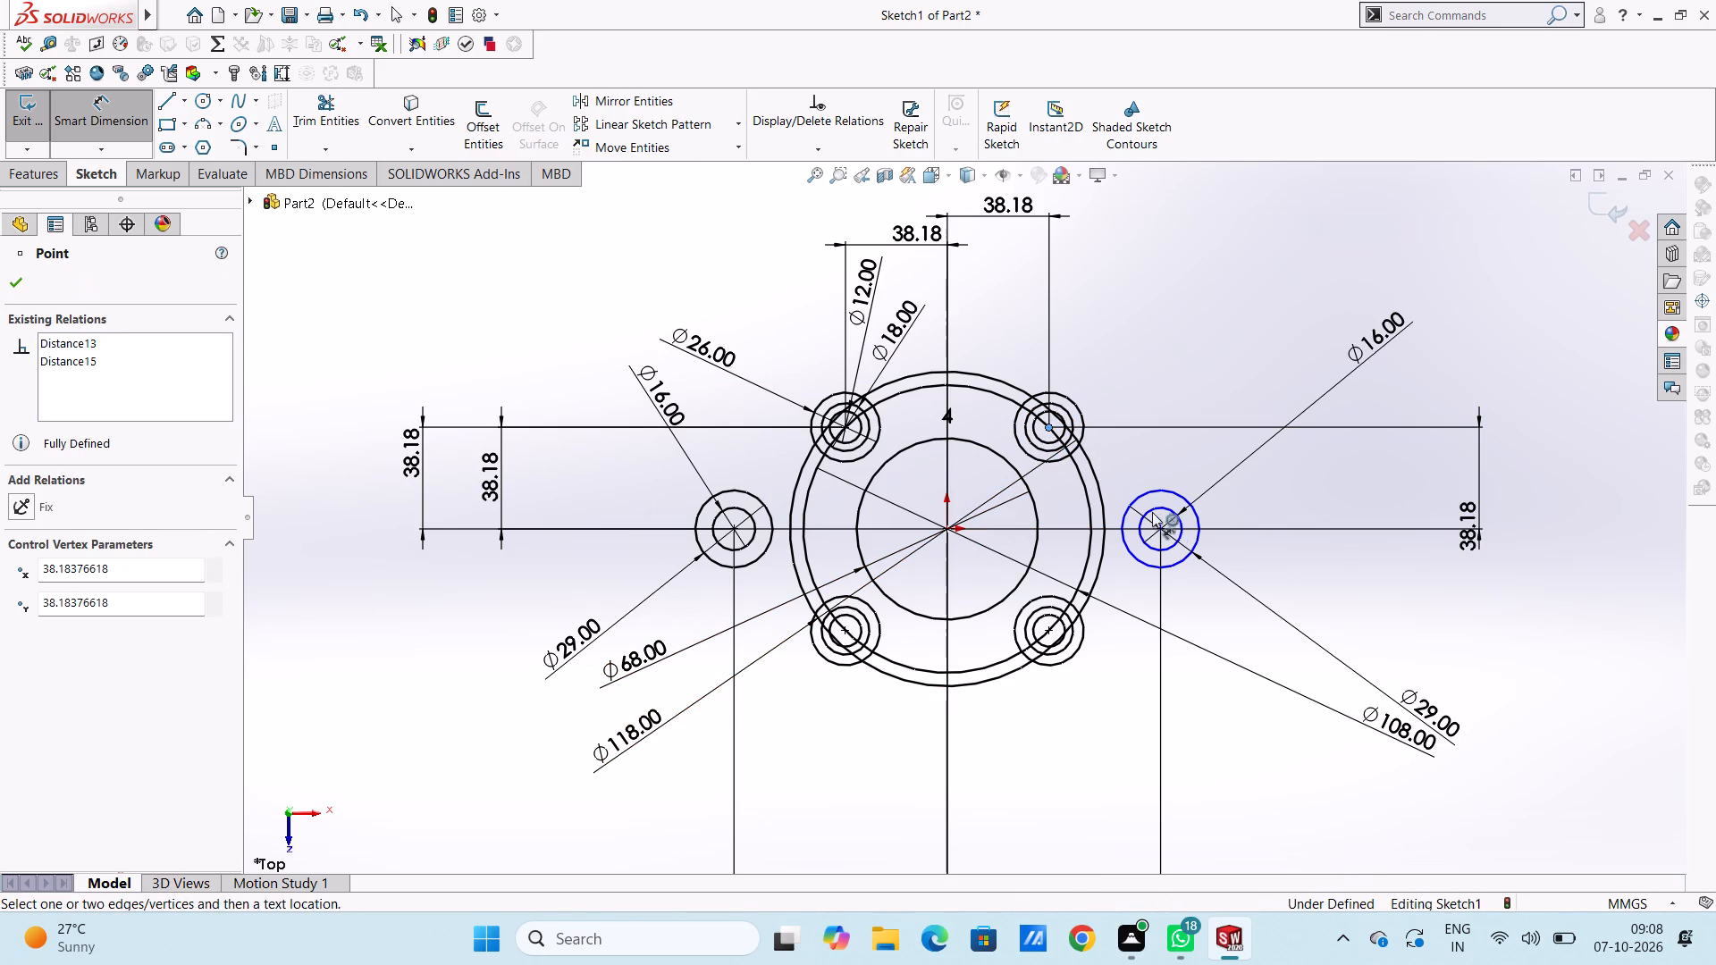
click(1157, 529)
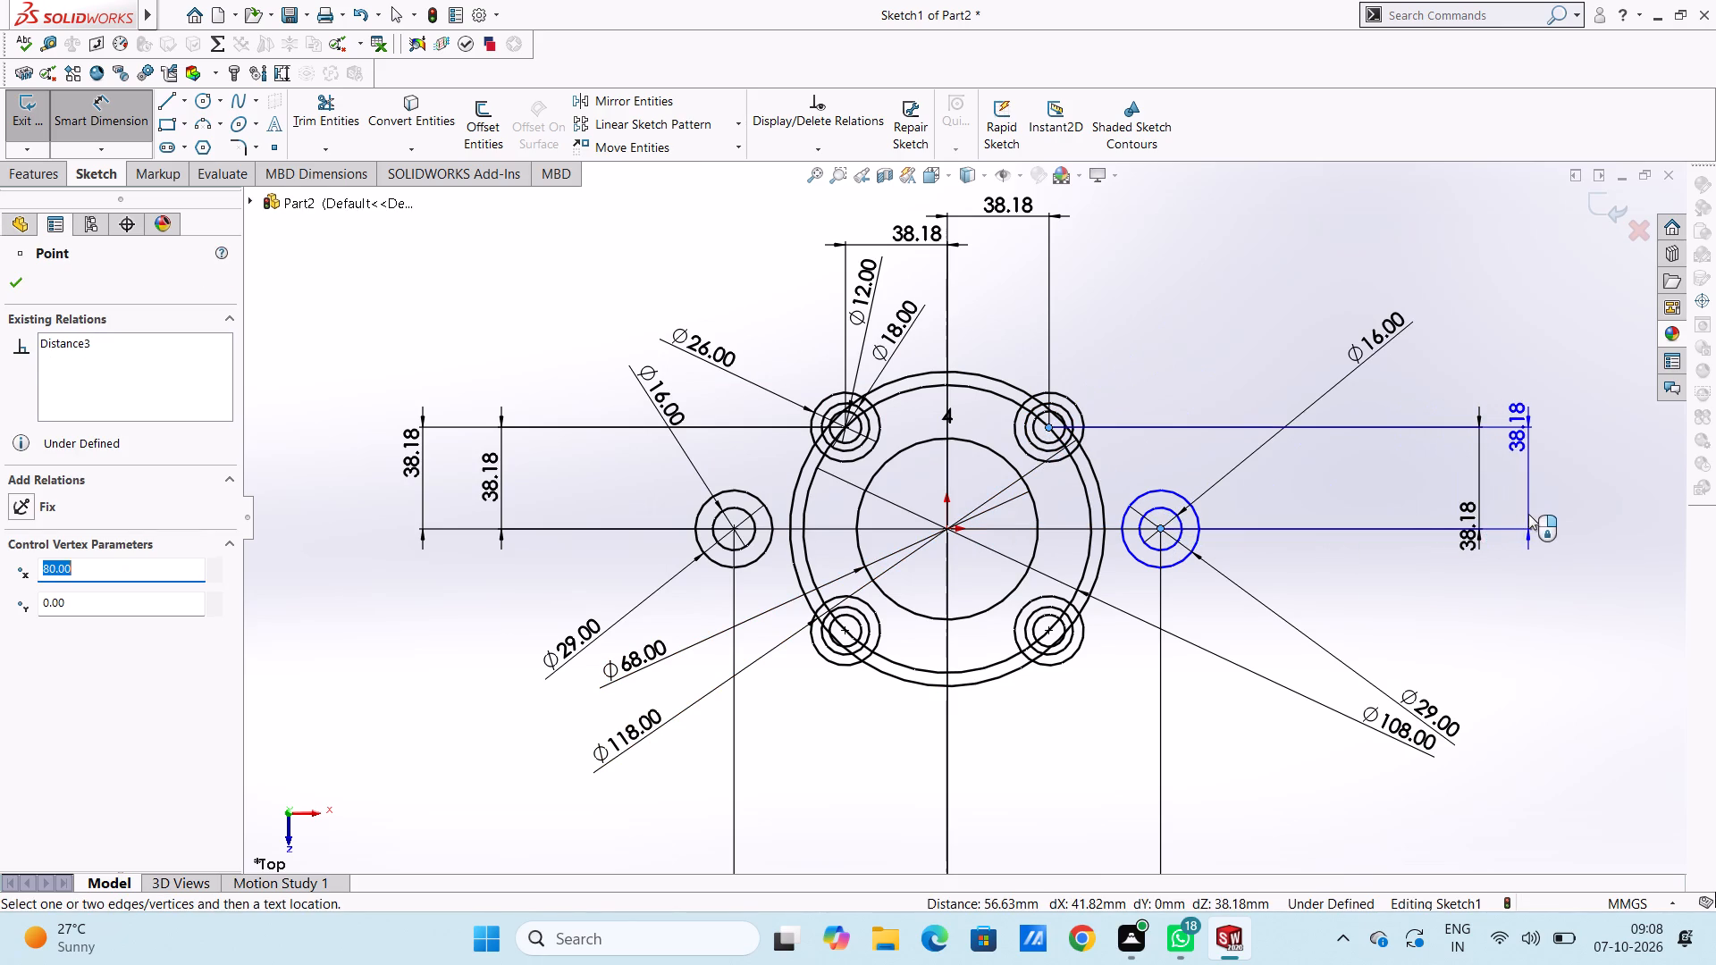
click(1550, 515)
click(1464, 478)
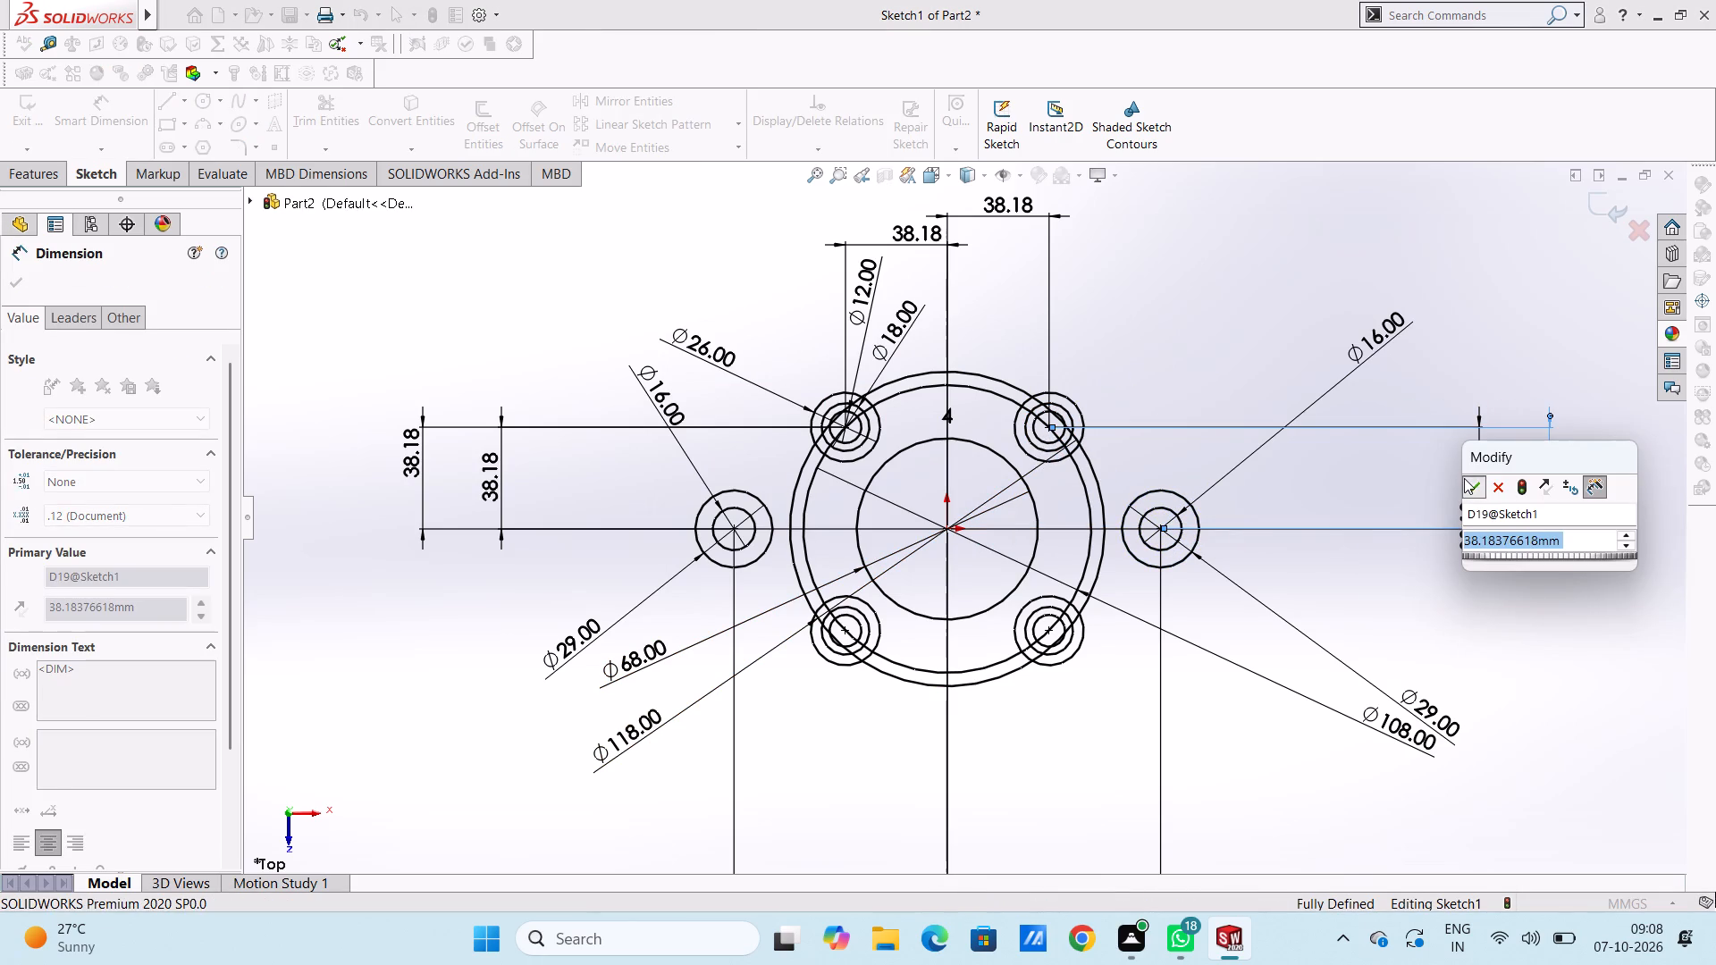
click(1365, 498)
Delete the 108 mm diameter circle centered on the origin, together with its associated dimension.
scroll(972, 512, down, 4)
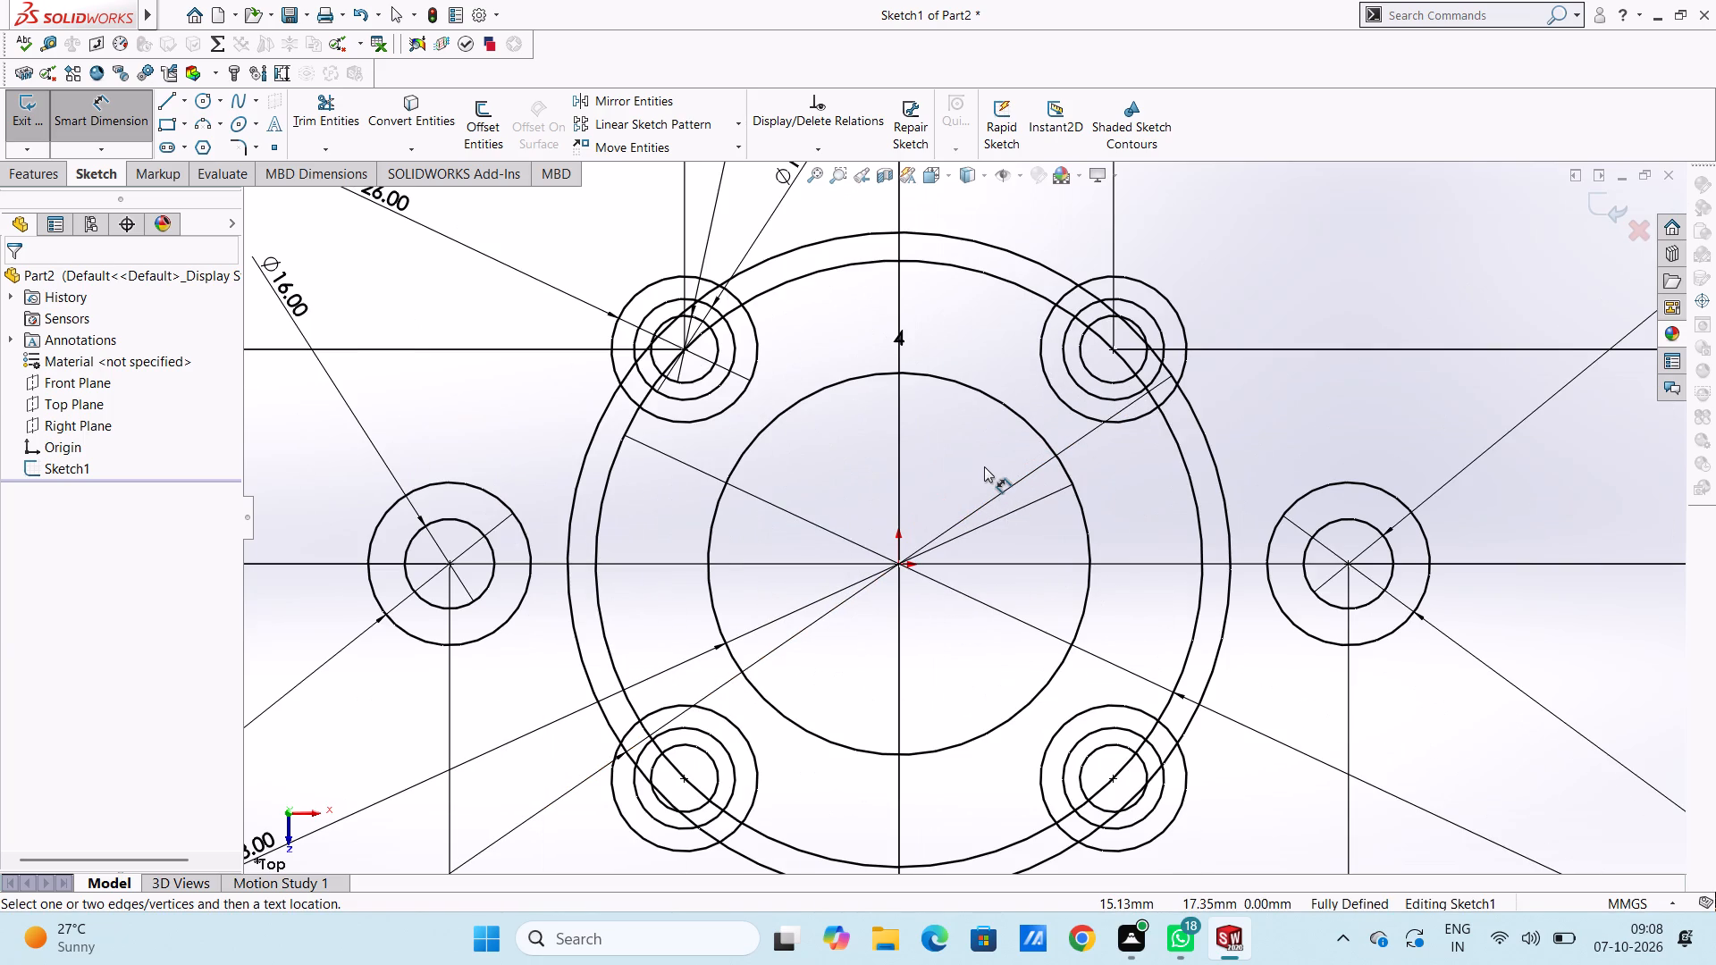
click(822, 273)
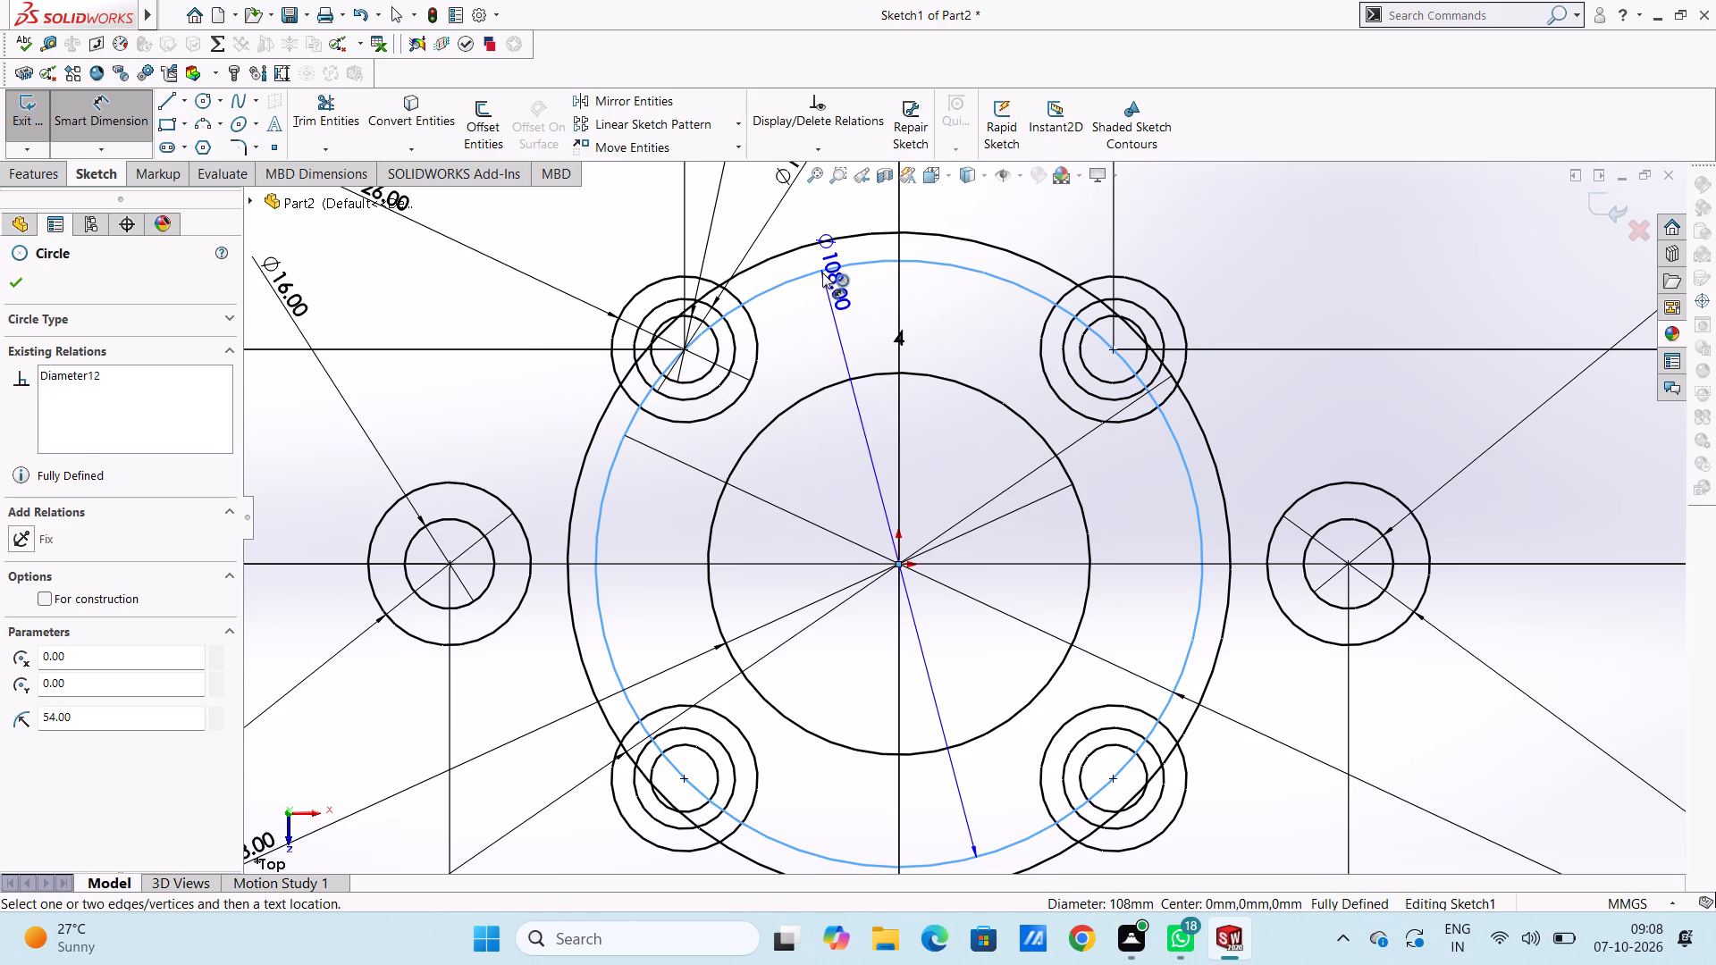
key(Delete)
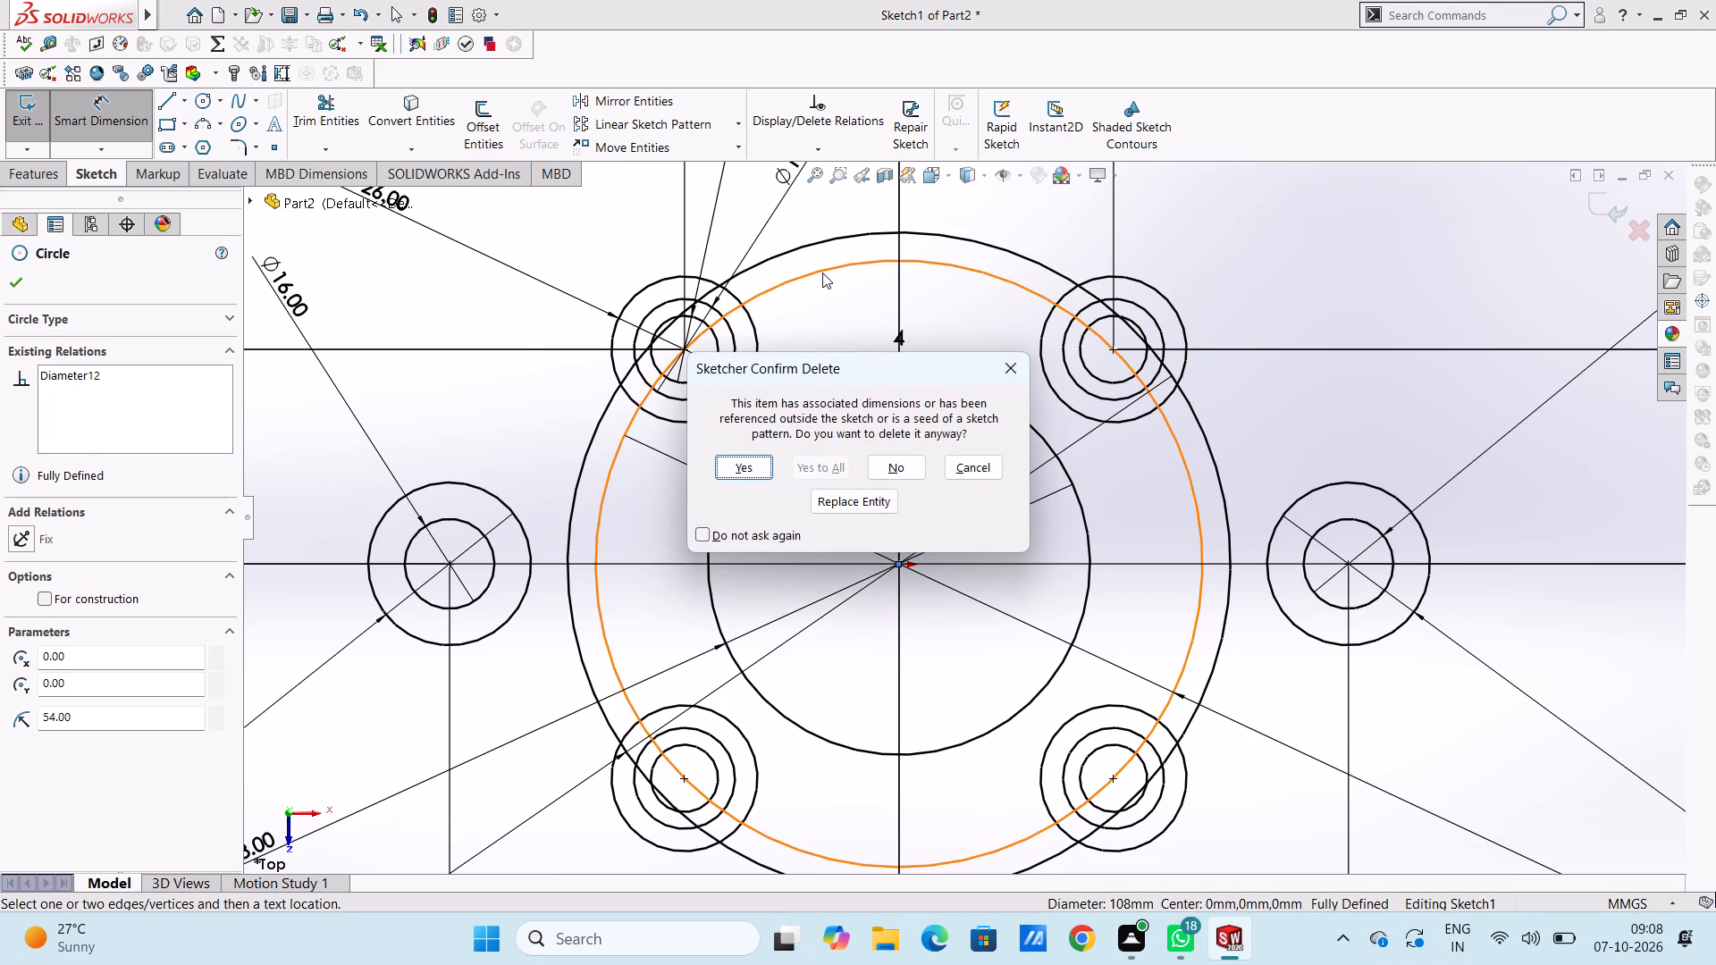
click(721, 474)
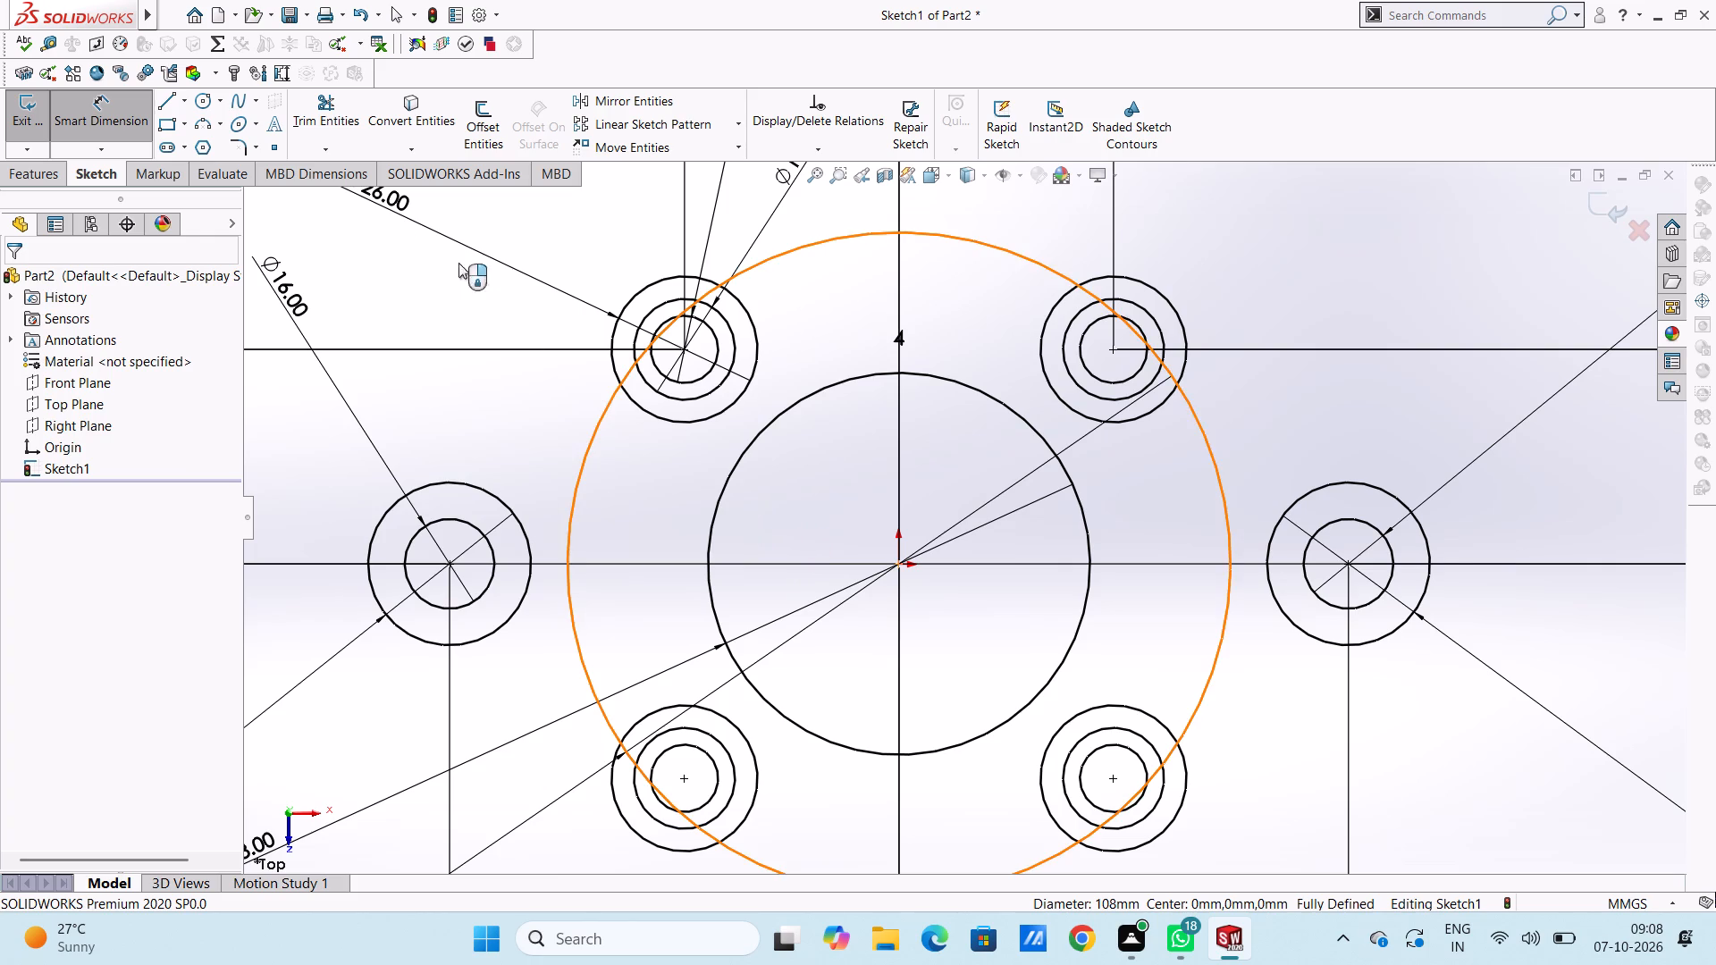
Sketch a circle centered on the origin with a radius of 47.5 mm.
click(205, 104)
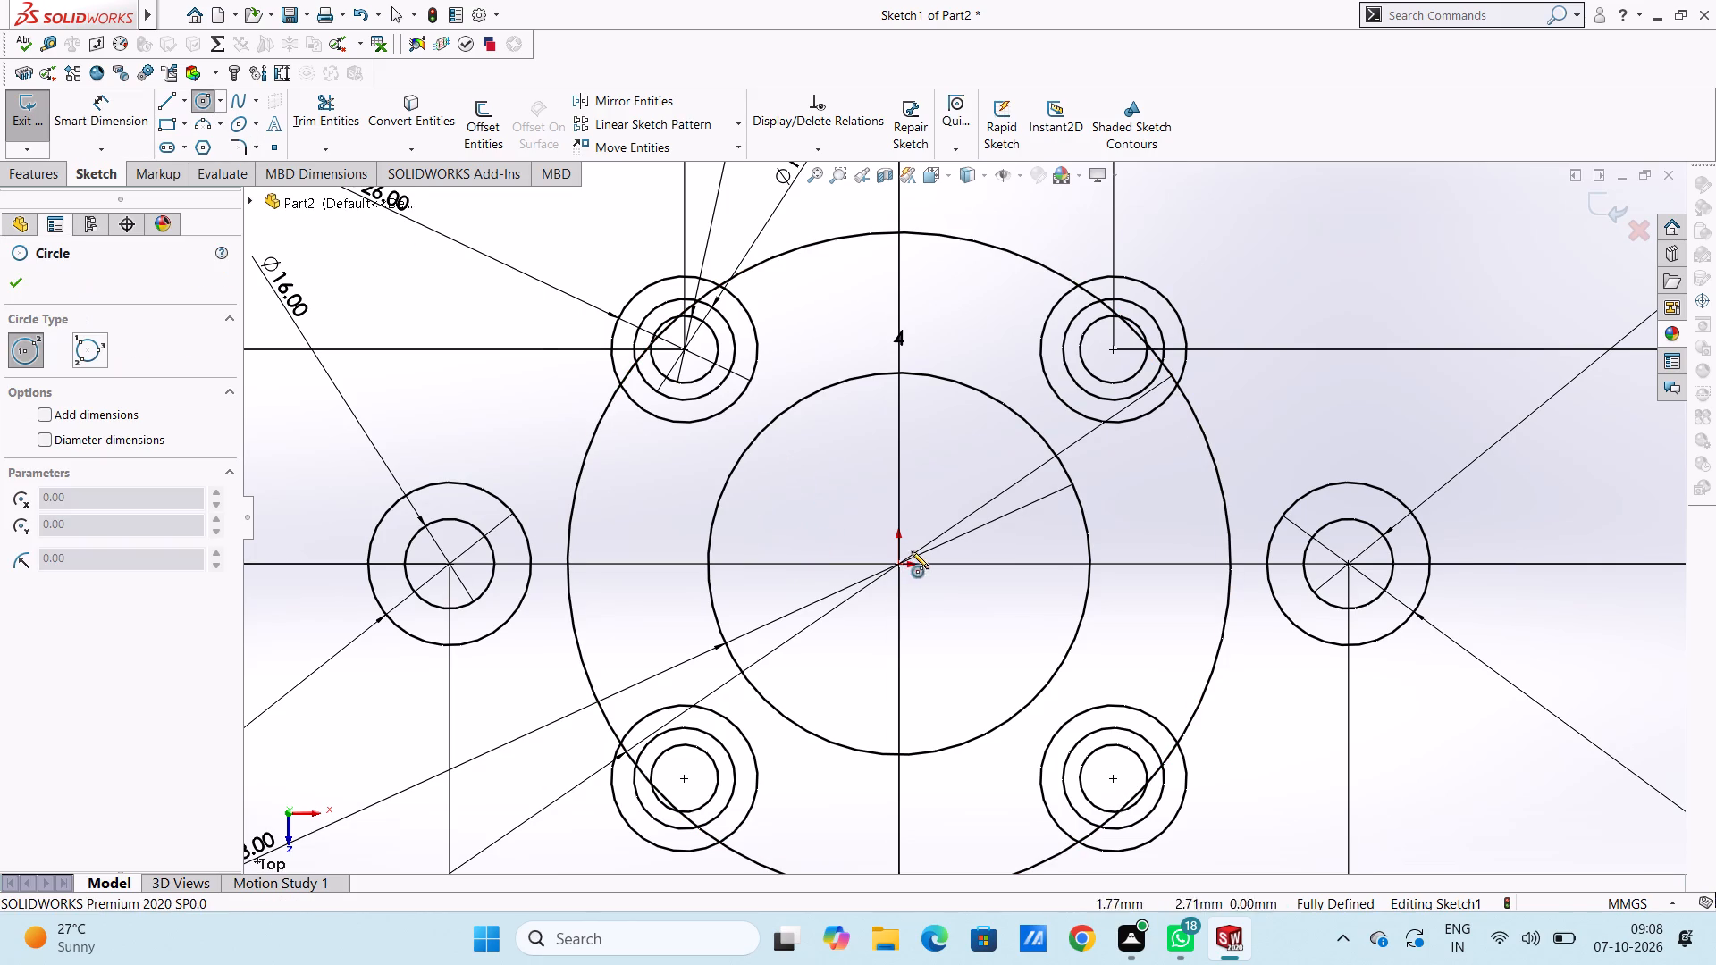
click(897, 564)
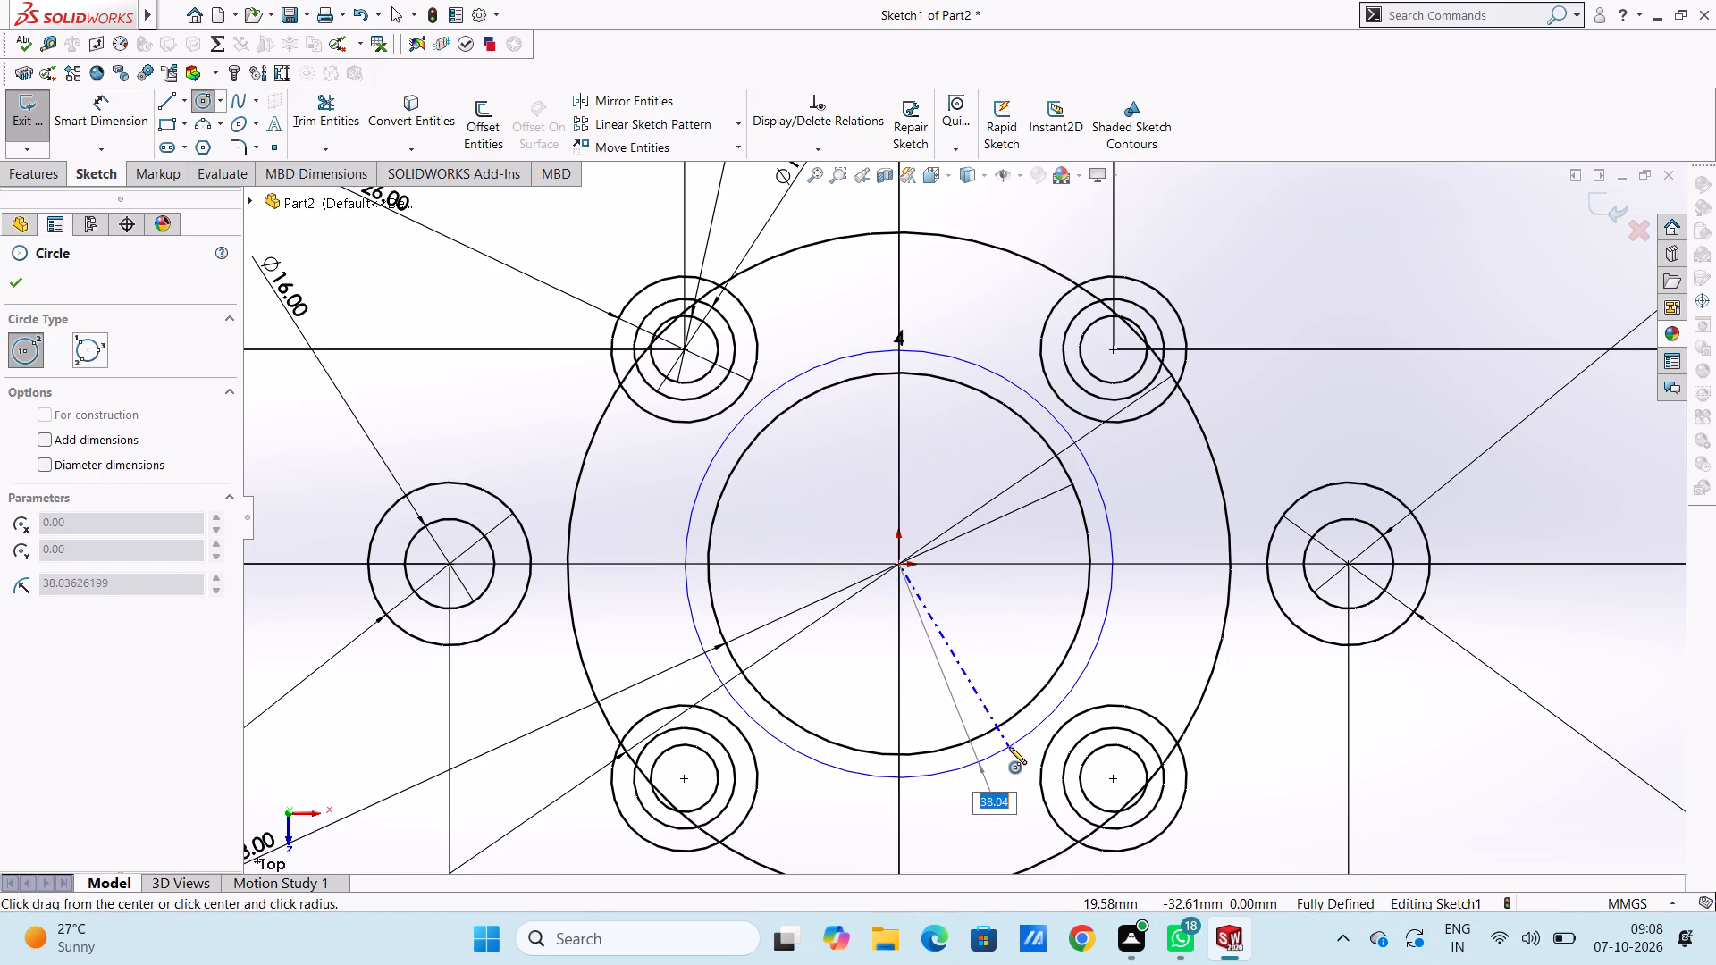
text(47.5)
key(Return)
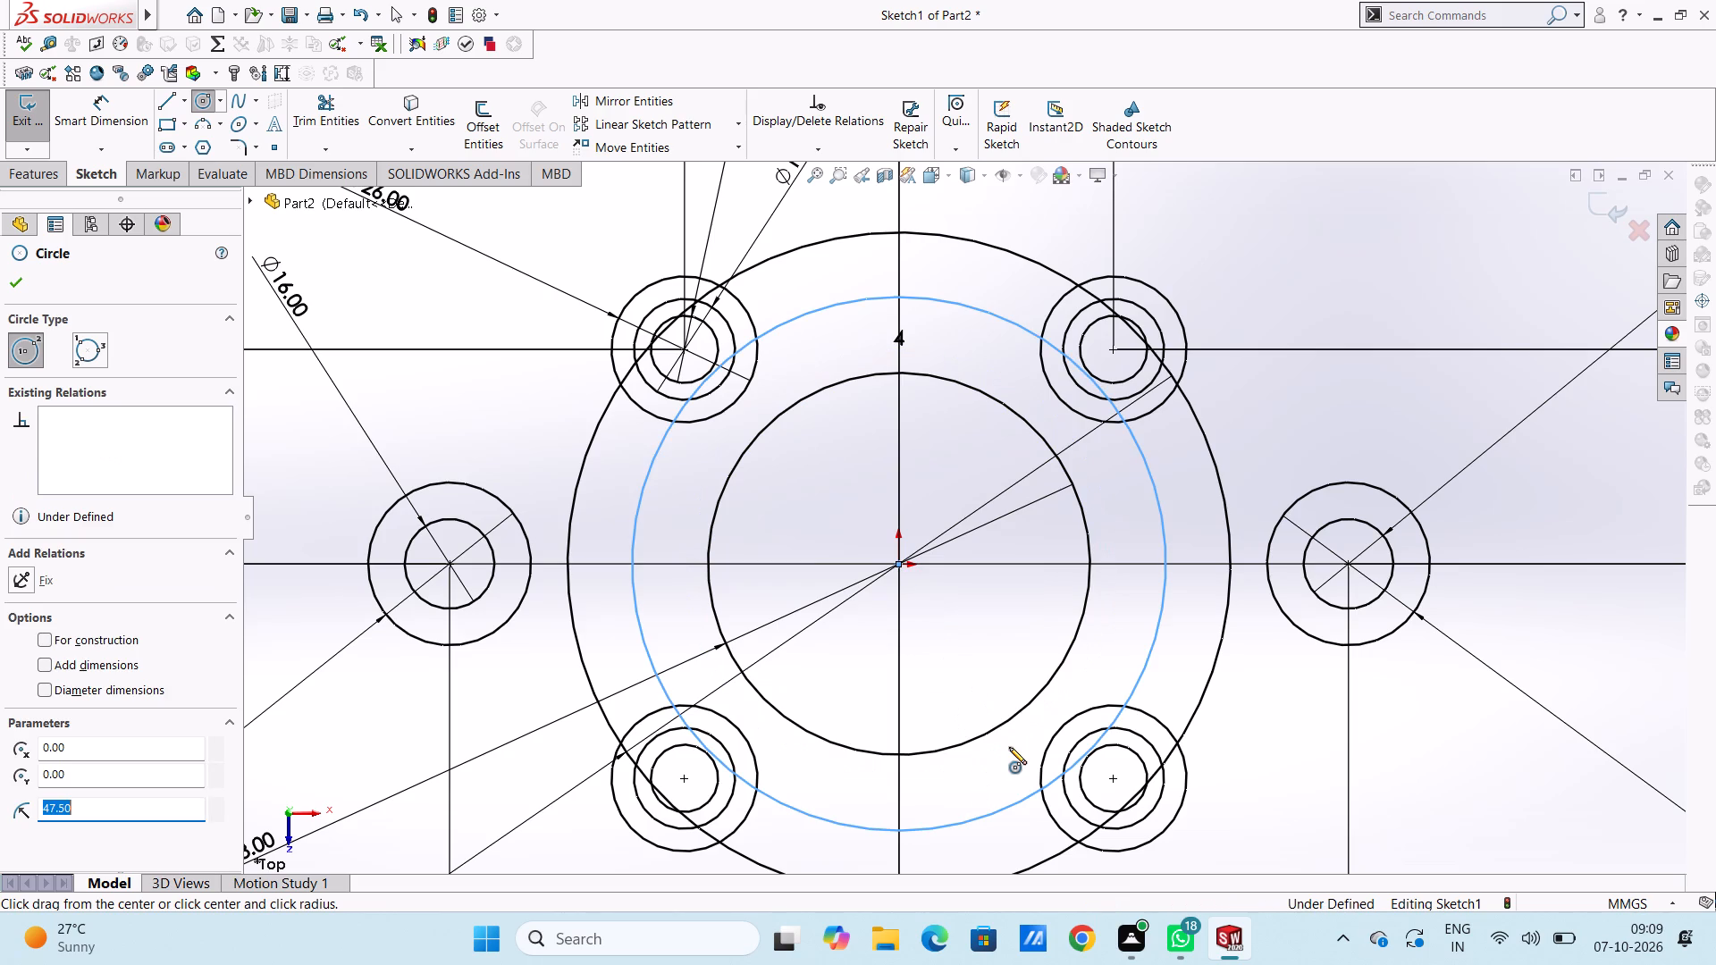
scroll(1009, 747, up, 6)
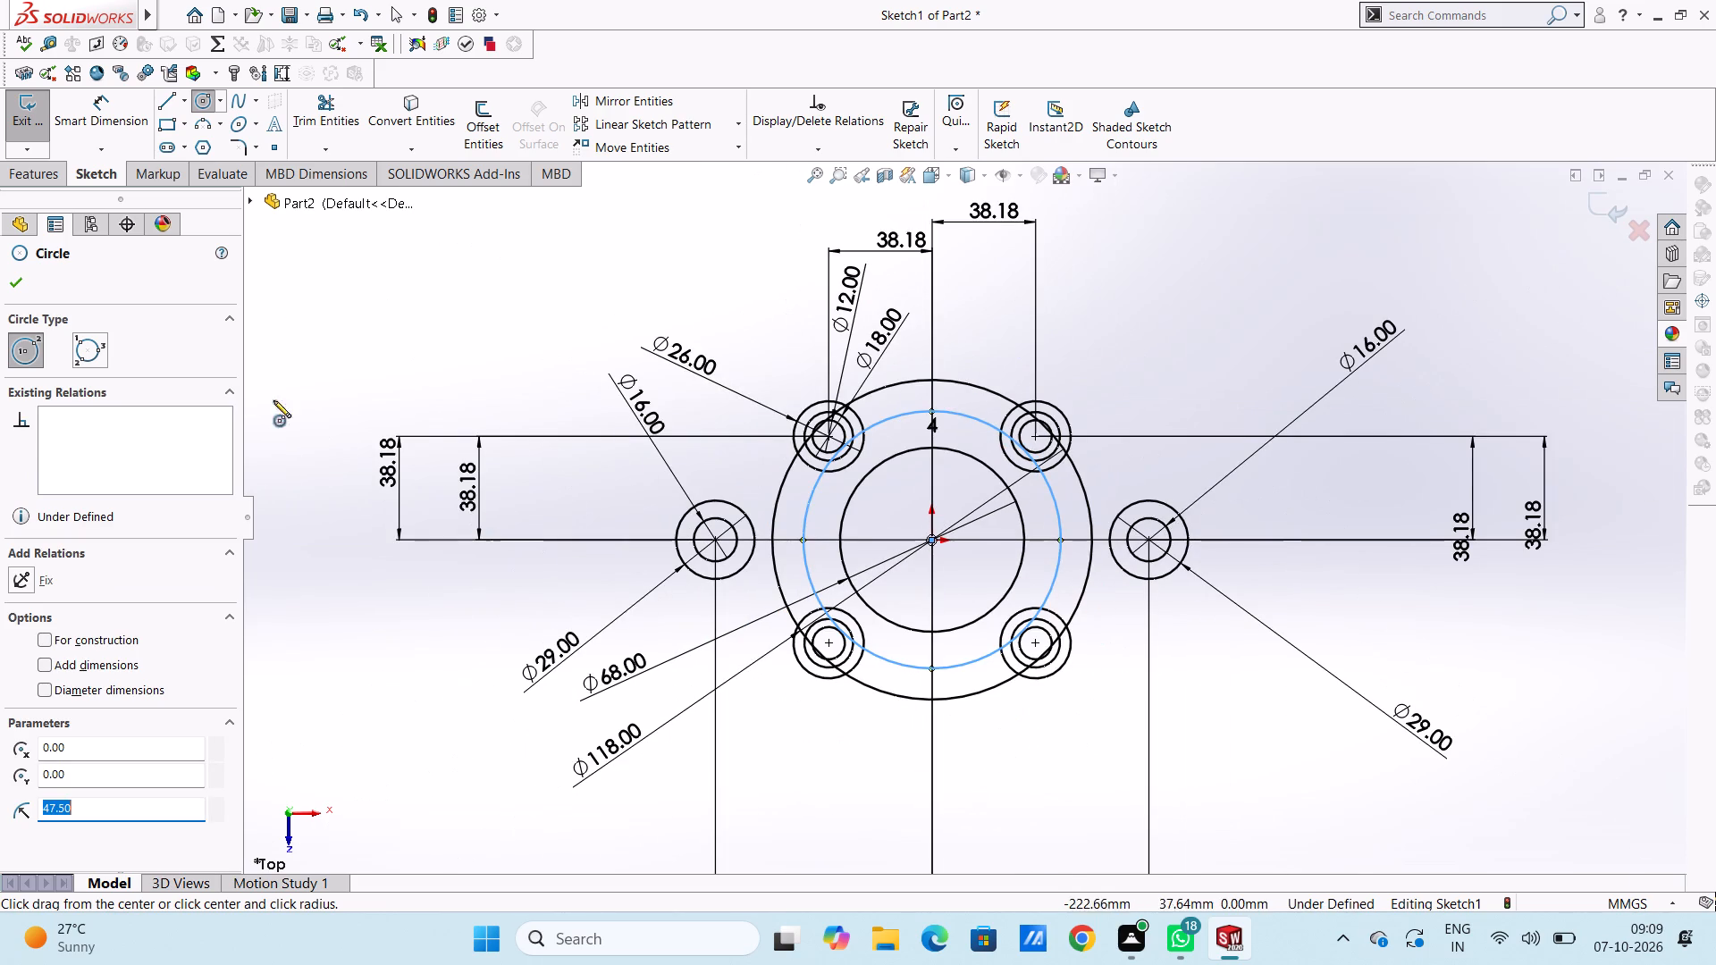
click(16, 274)
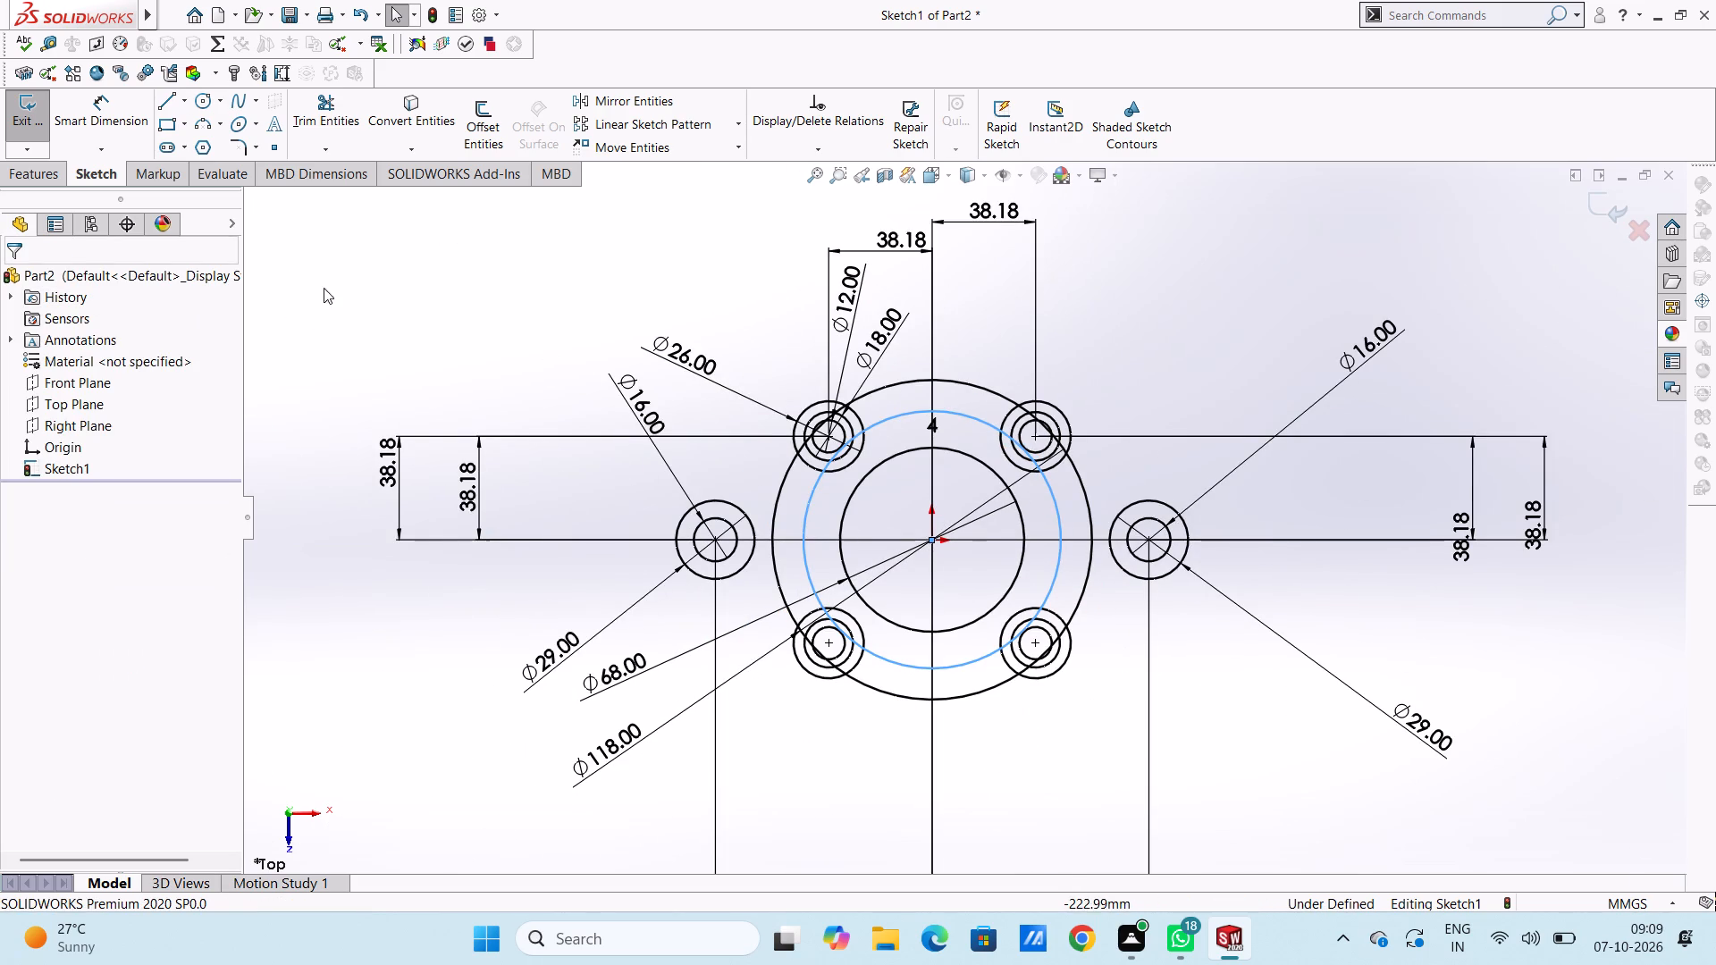
Dimension the diameter of the new 47.5 mm radius circle, placed to the lower right of the sketch, keeping its current value.
click(114, 111)
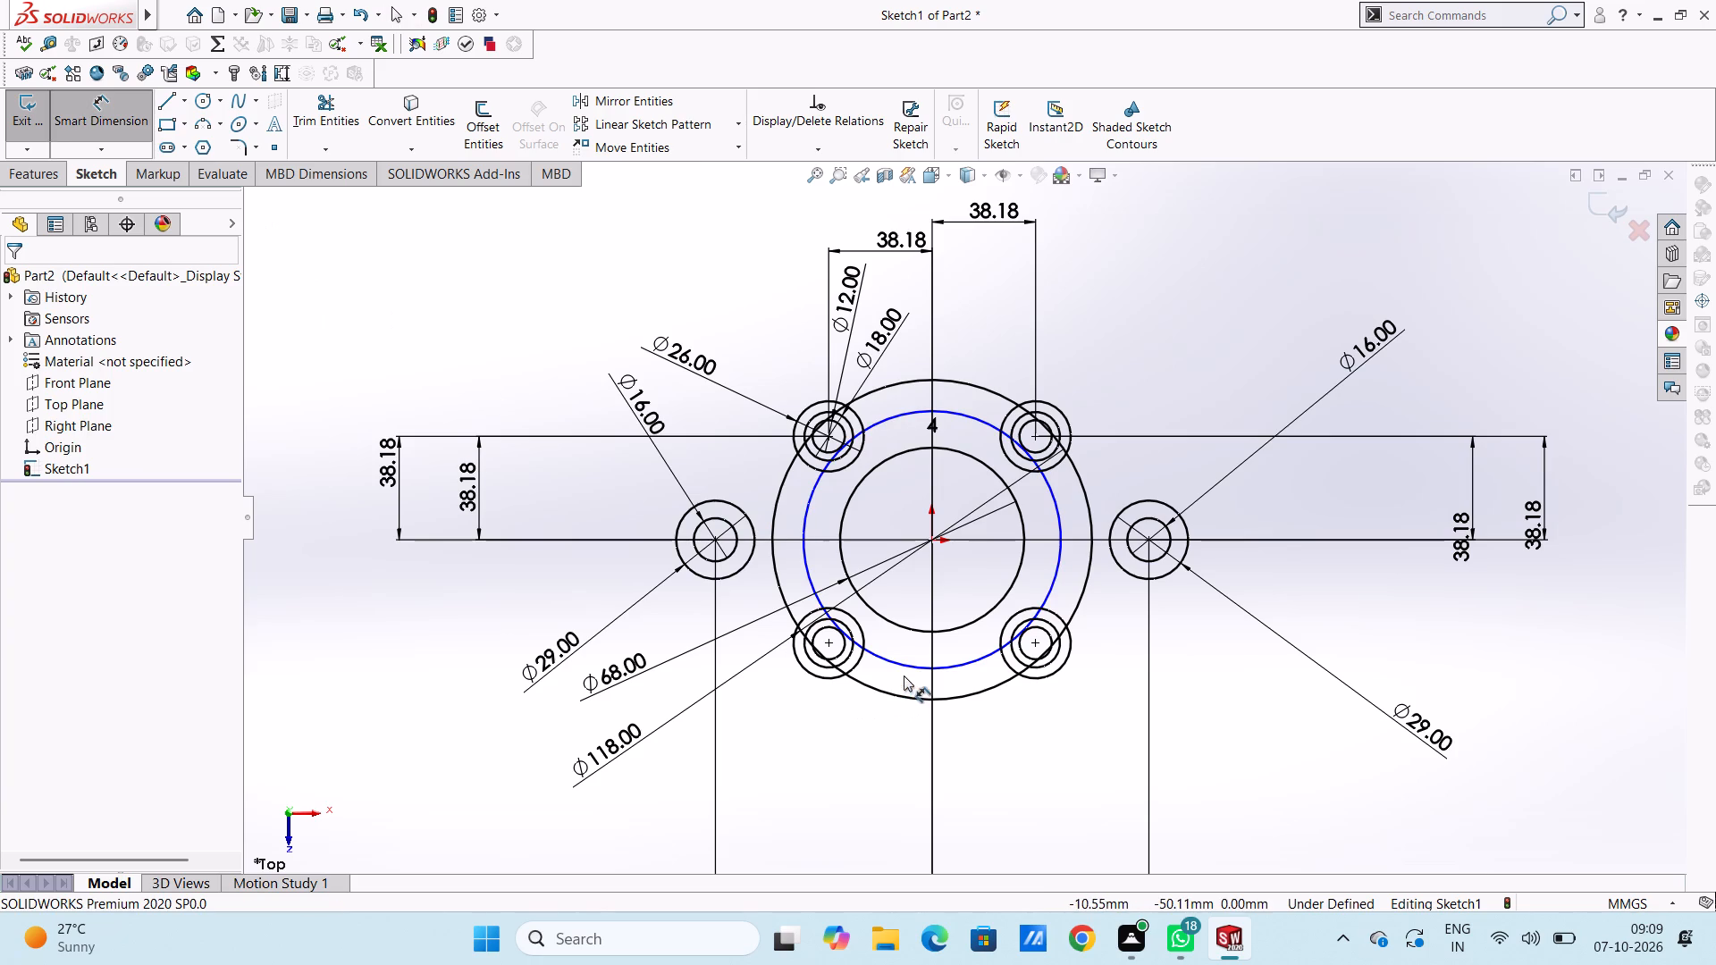
click(905, 664)
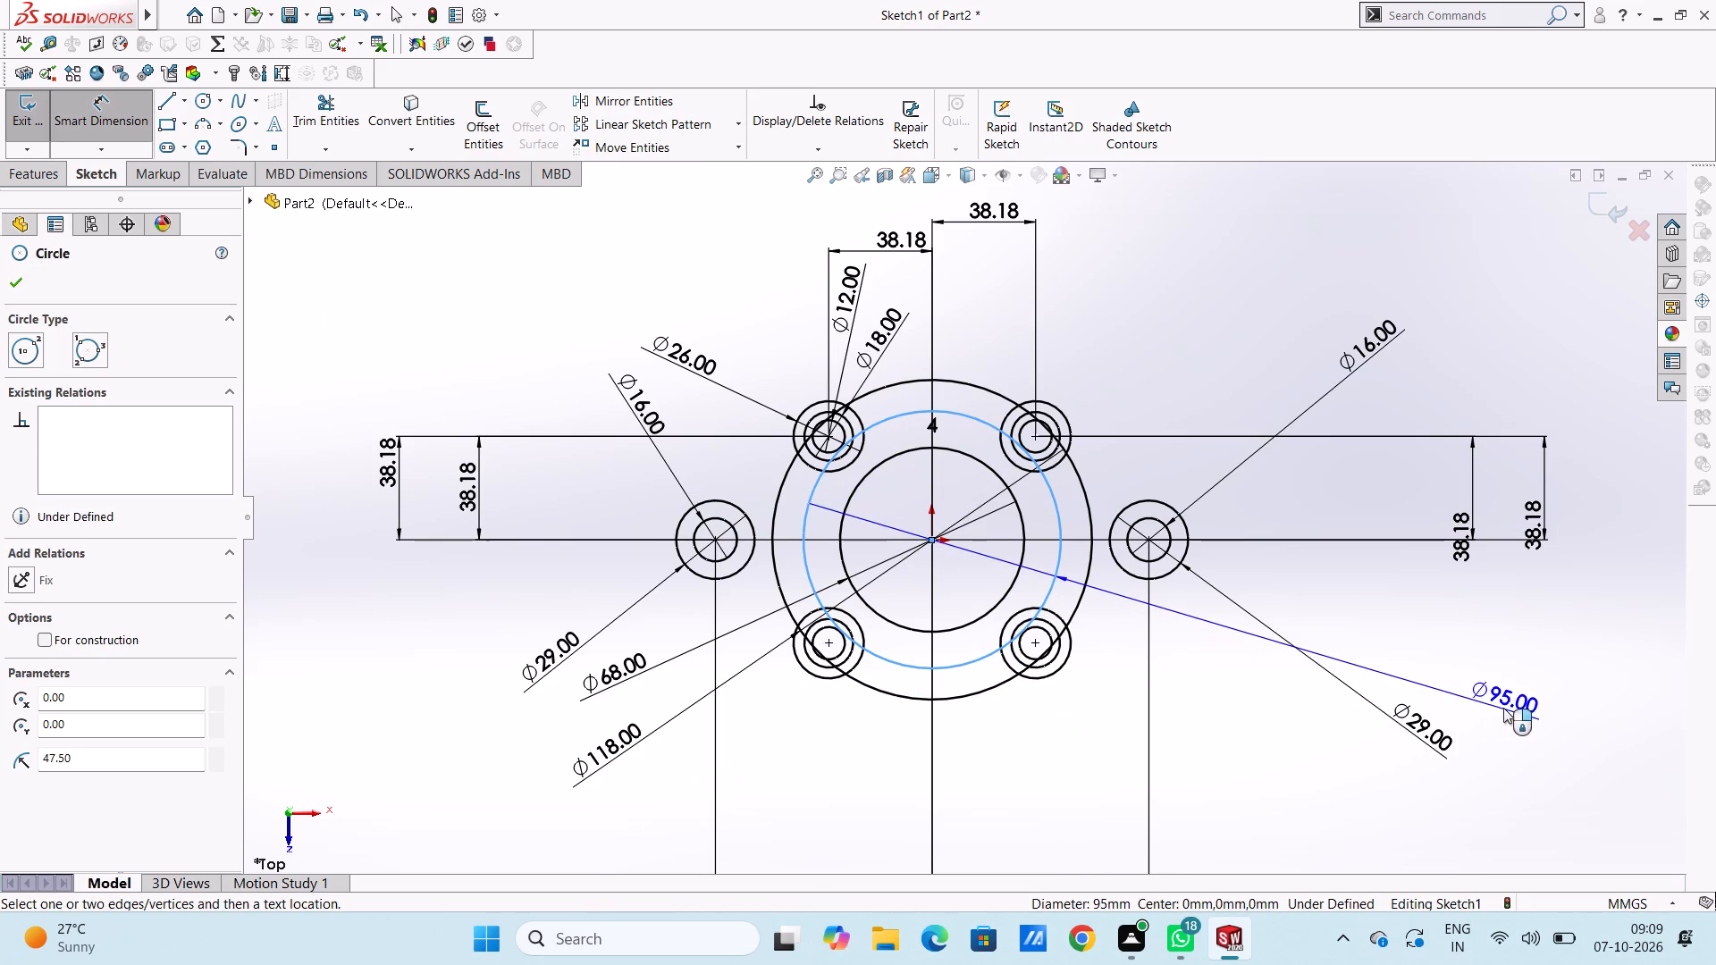
click(1569, 727)
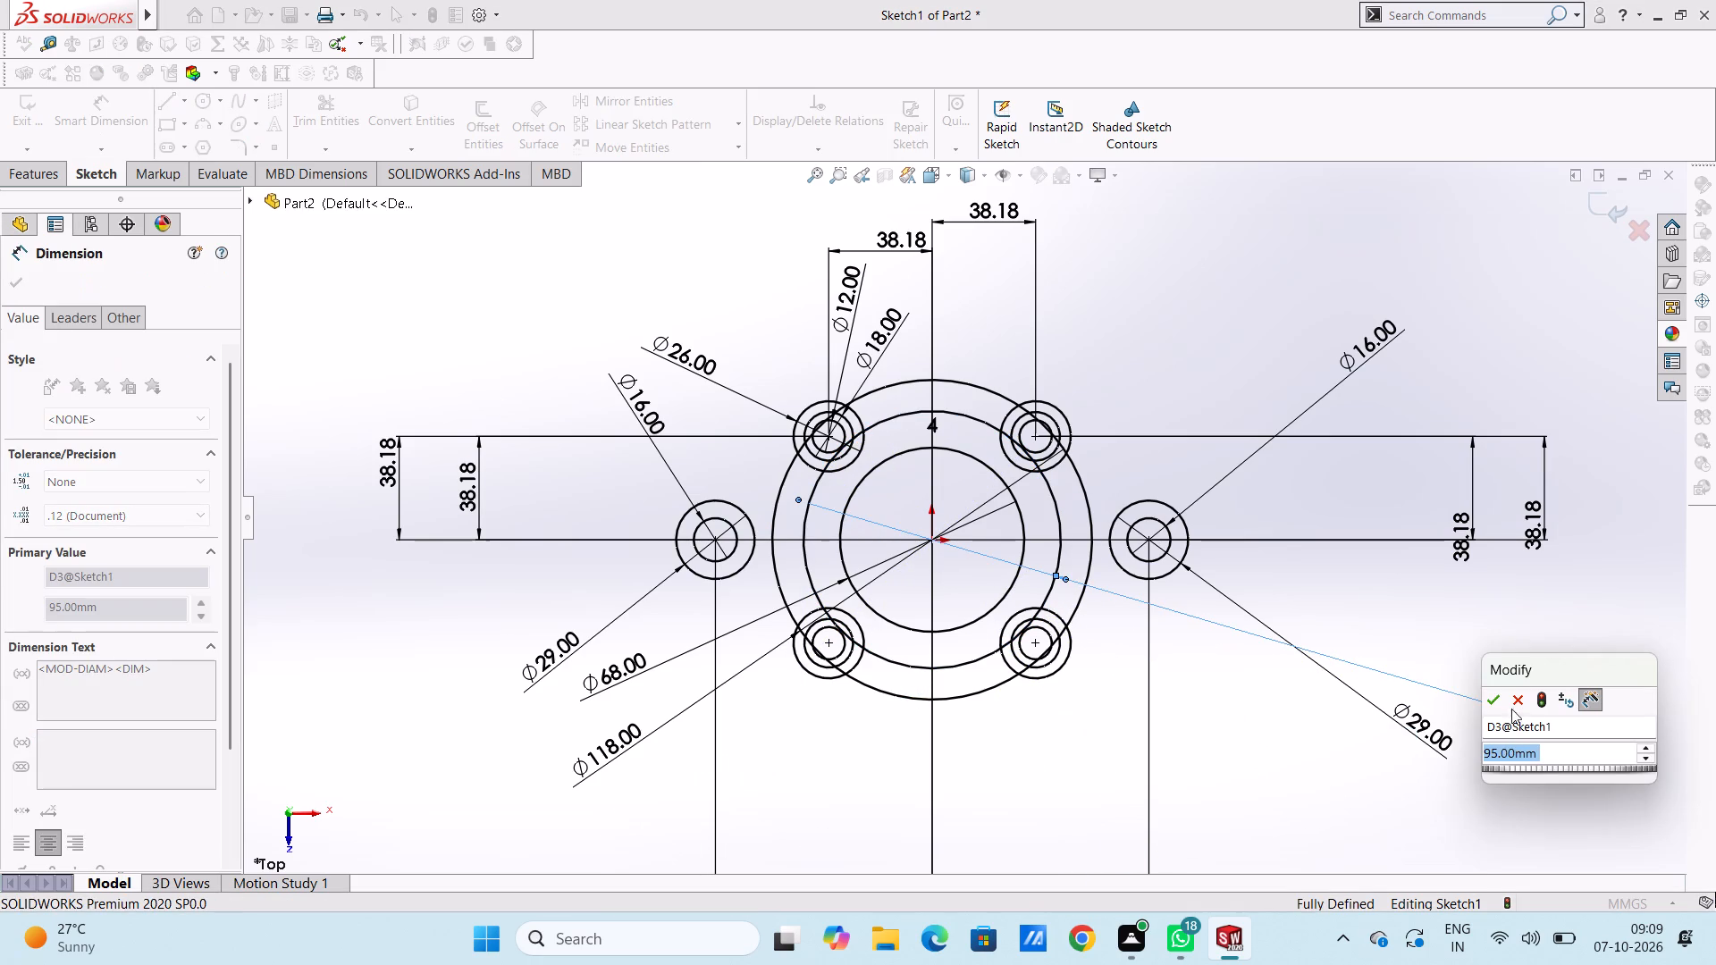
click(1491, 706)
click(1449, 637)
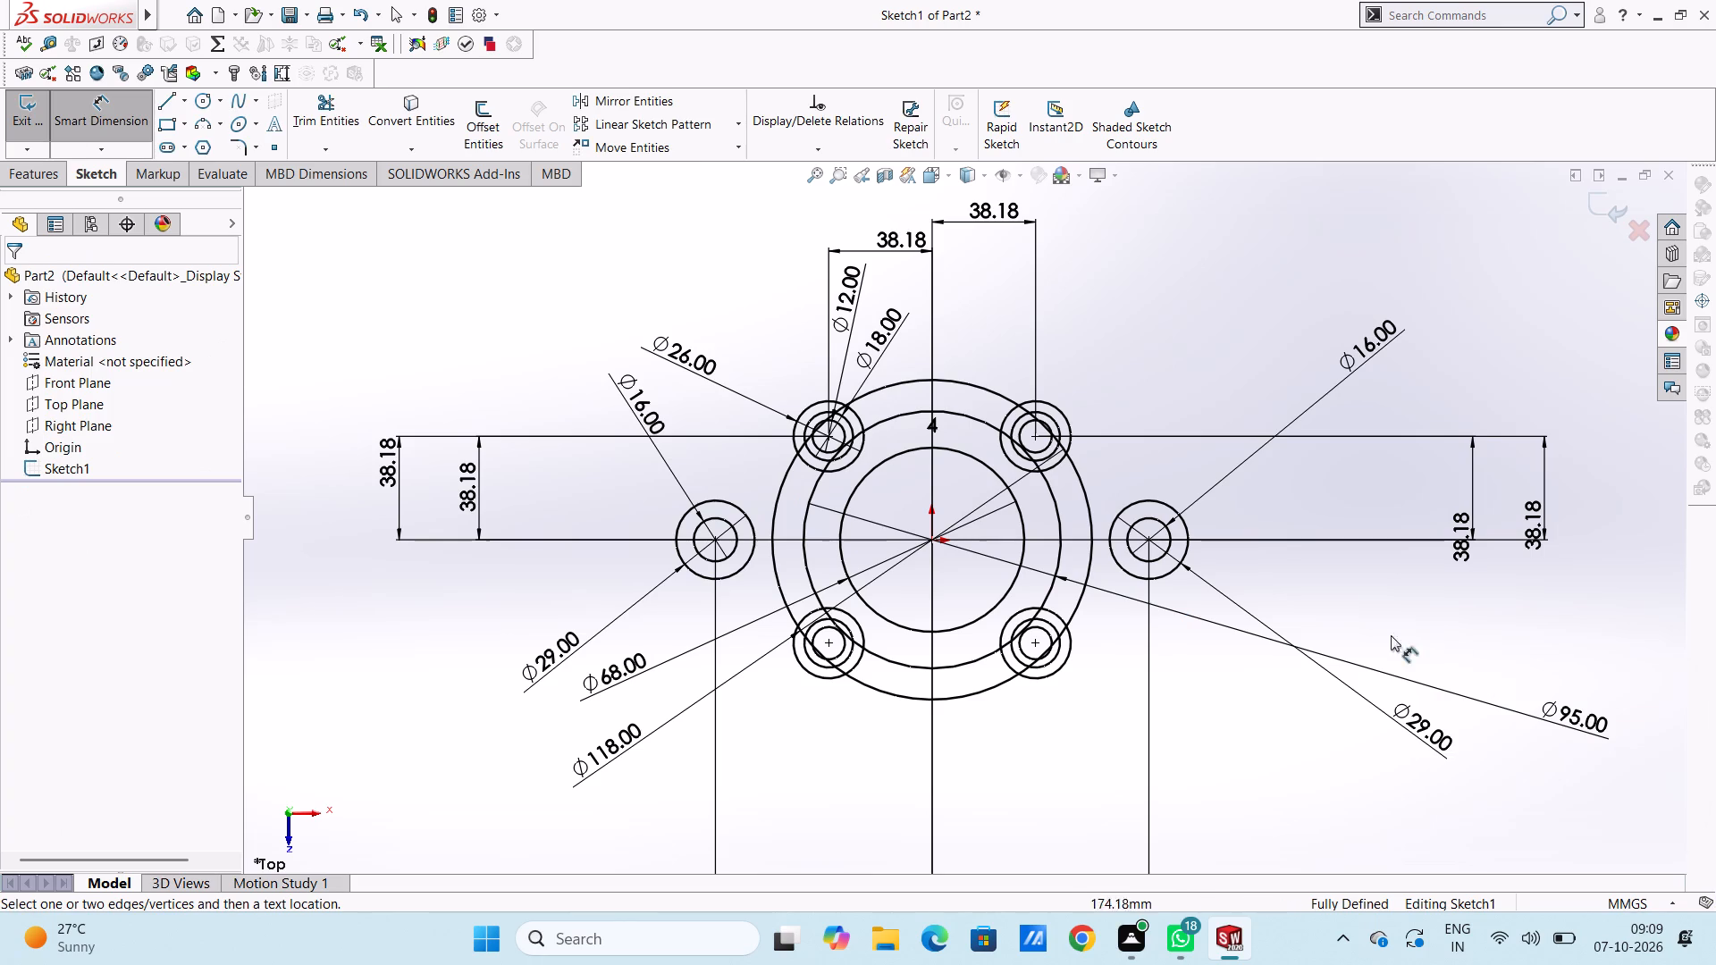
key(Escape)
key(Escape)
Trim the upper-left circle group into the outline, merging its 26 mm circle with the 118 mm circle and its 18 mm circle with the 95 mm circle.
scroll(930, 457, down, 4)
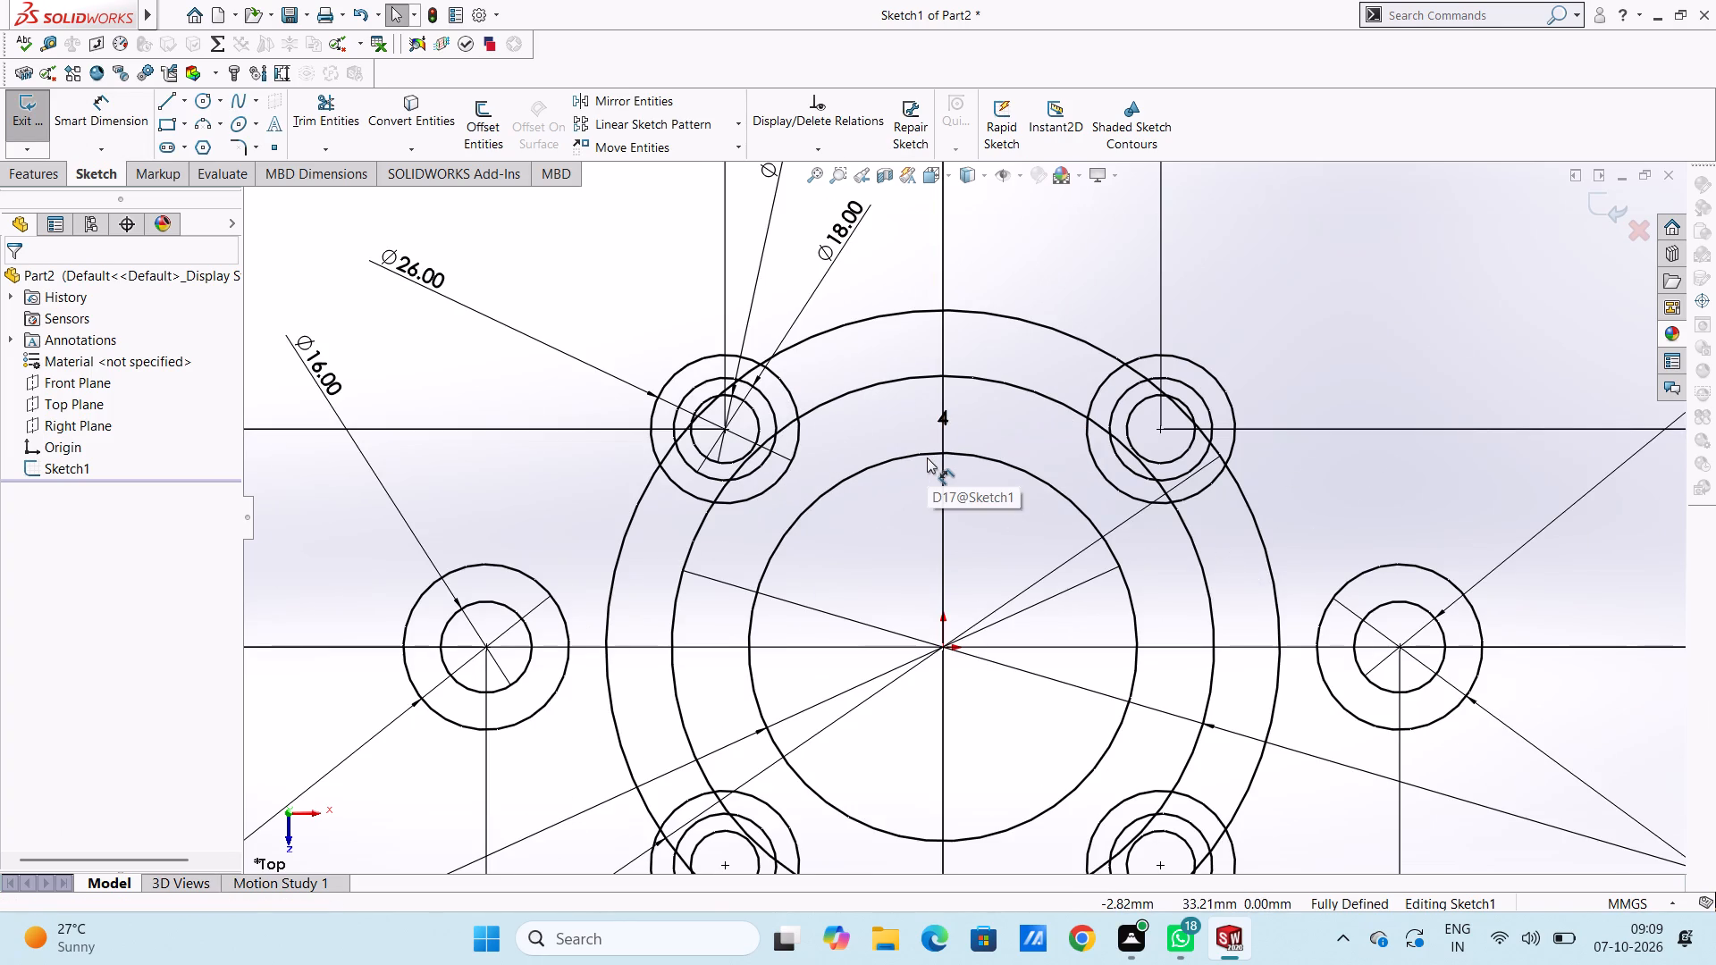
click(315, 94)
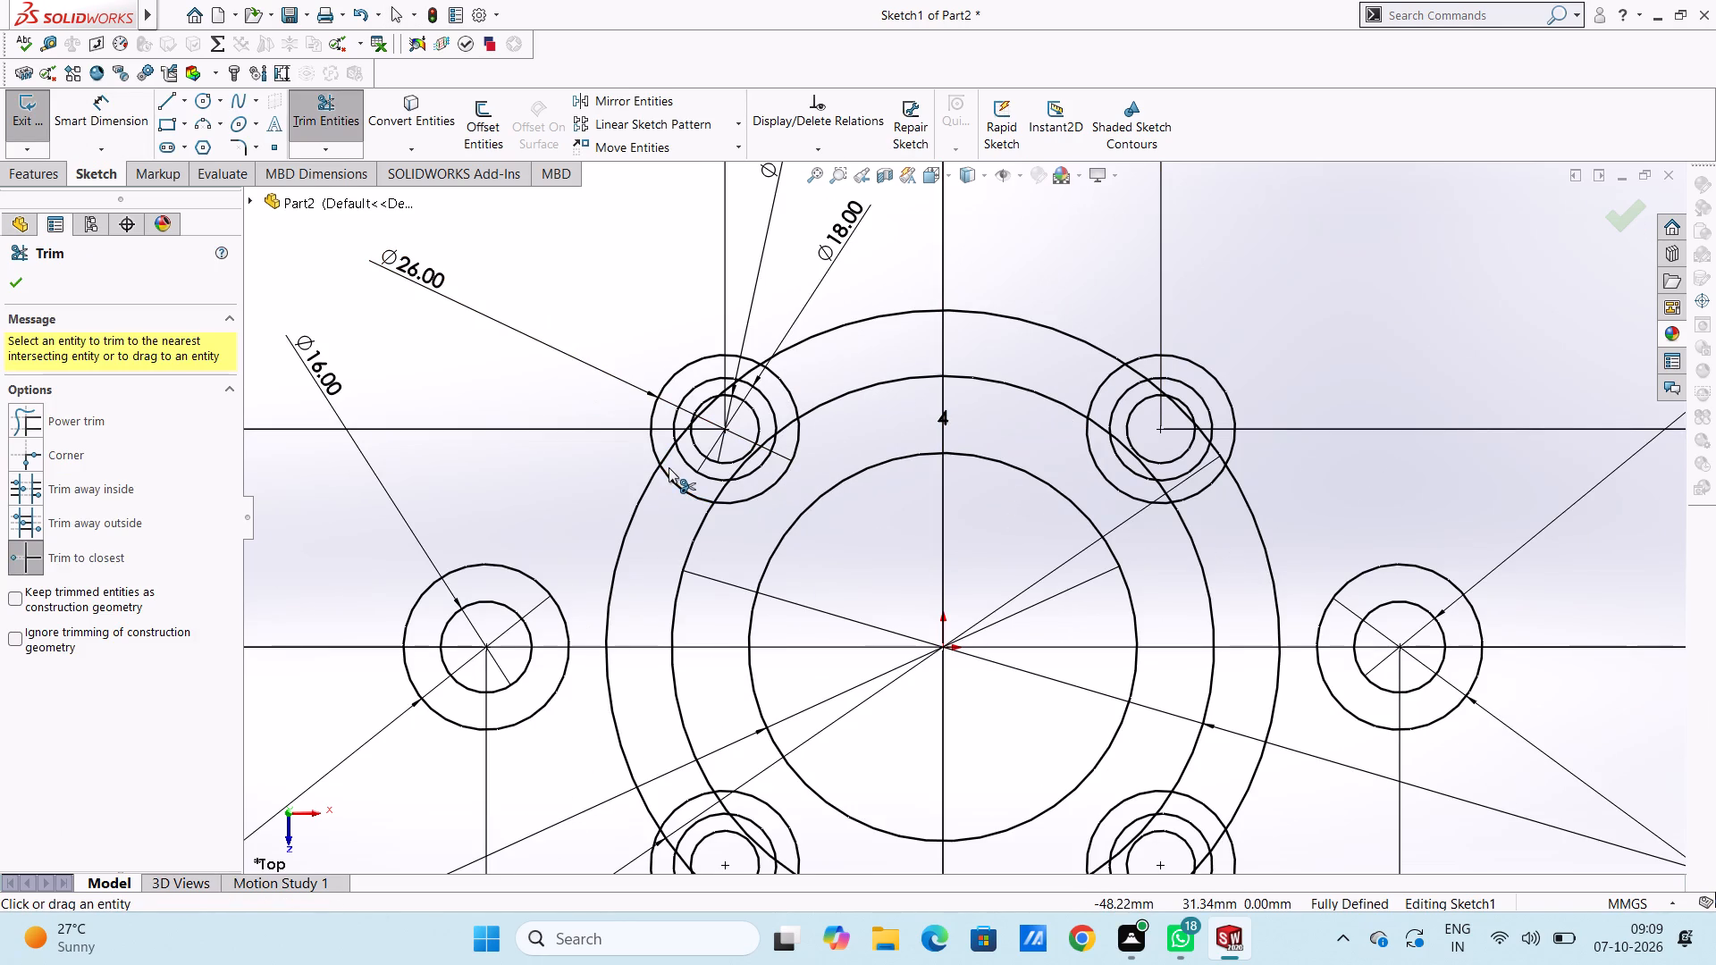
click(669, 459)
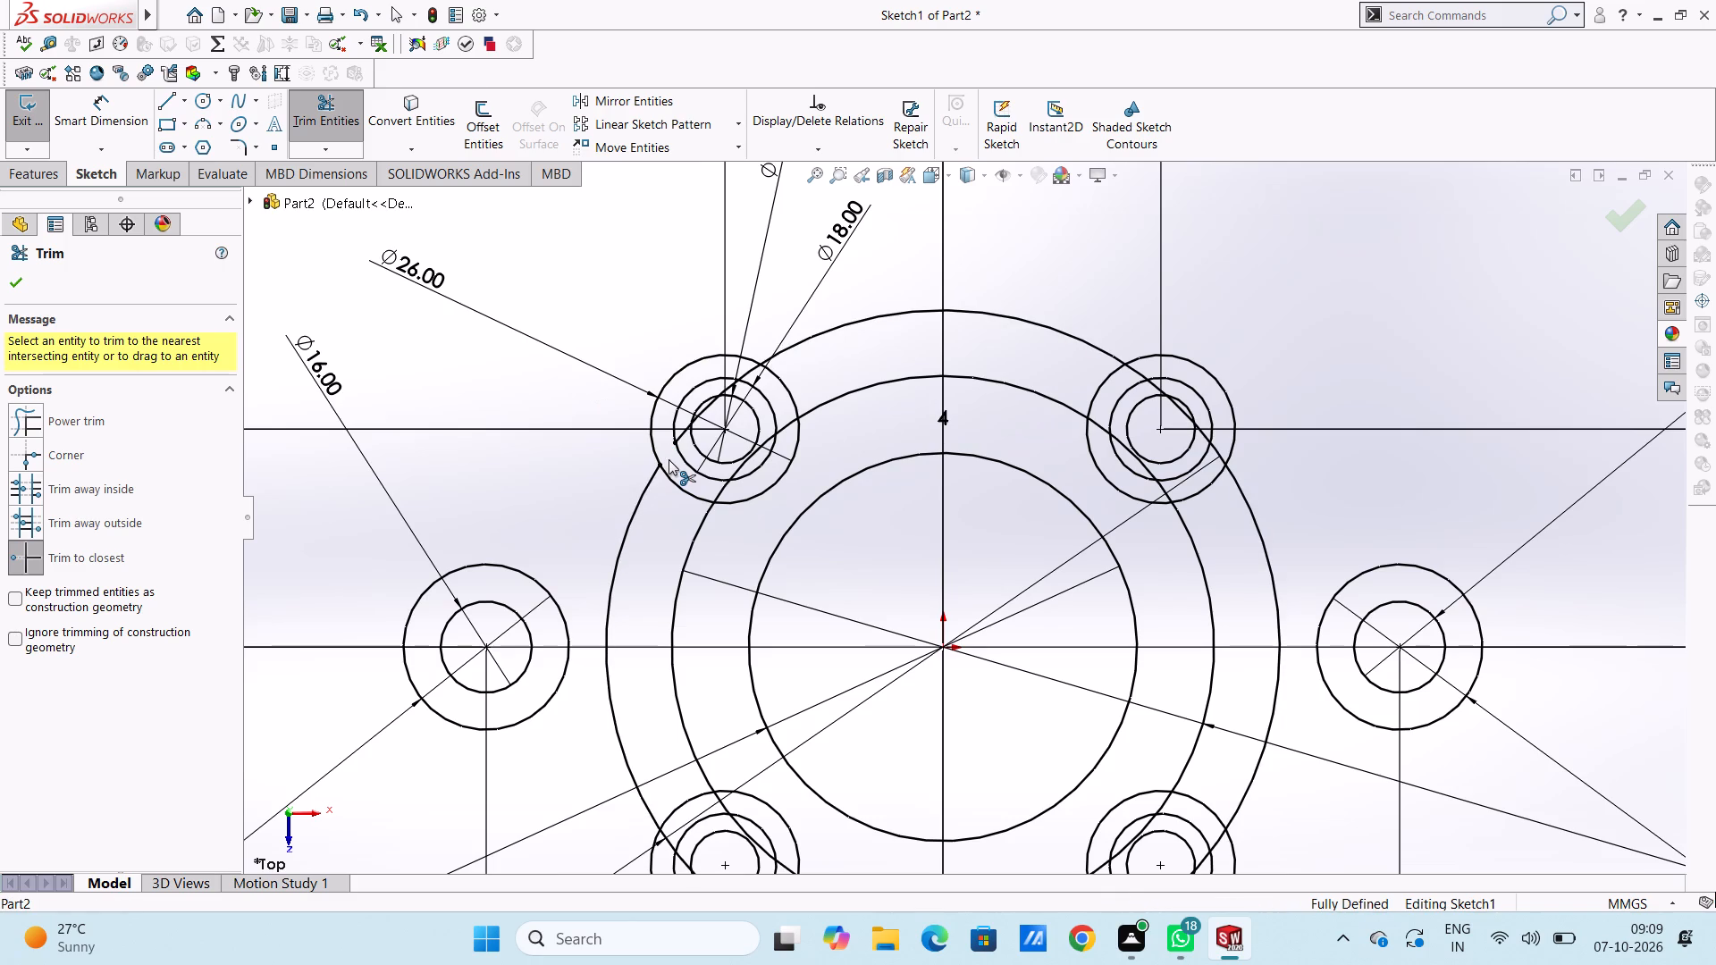
click(671, 480)
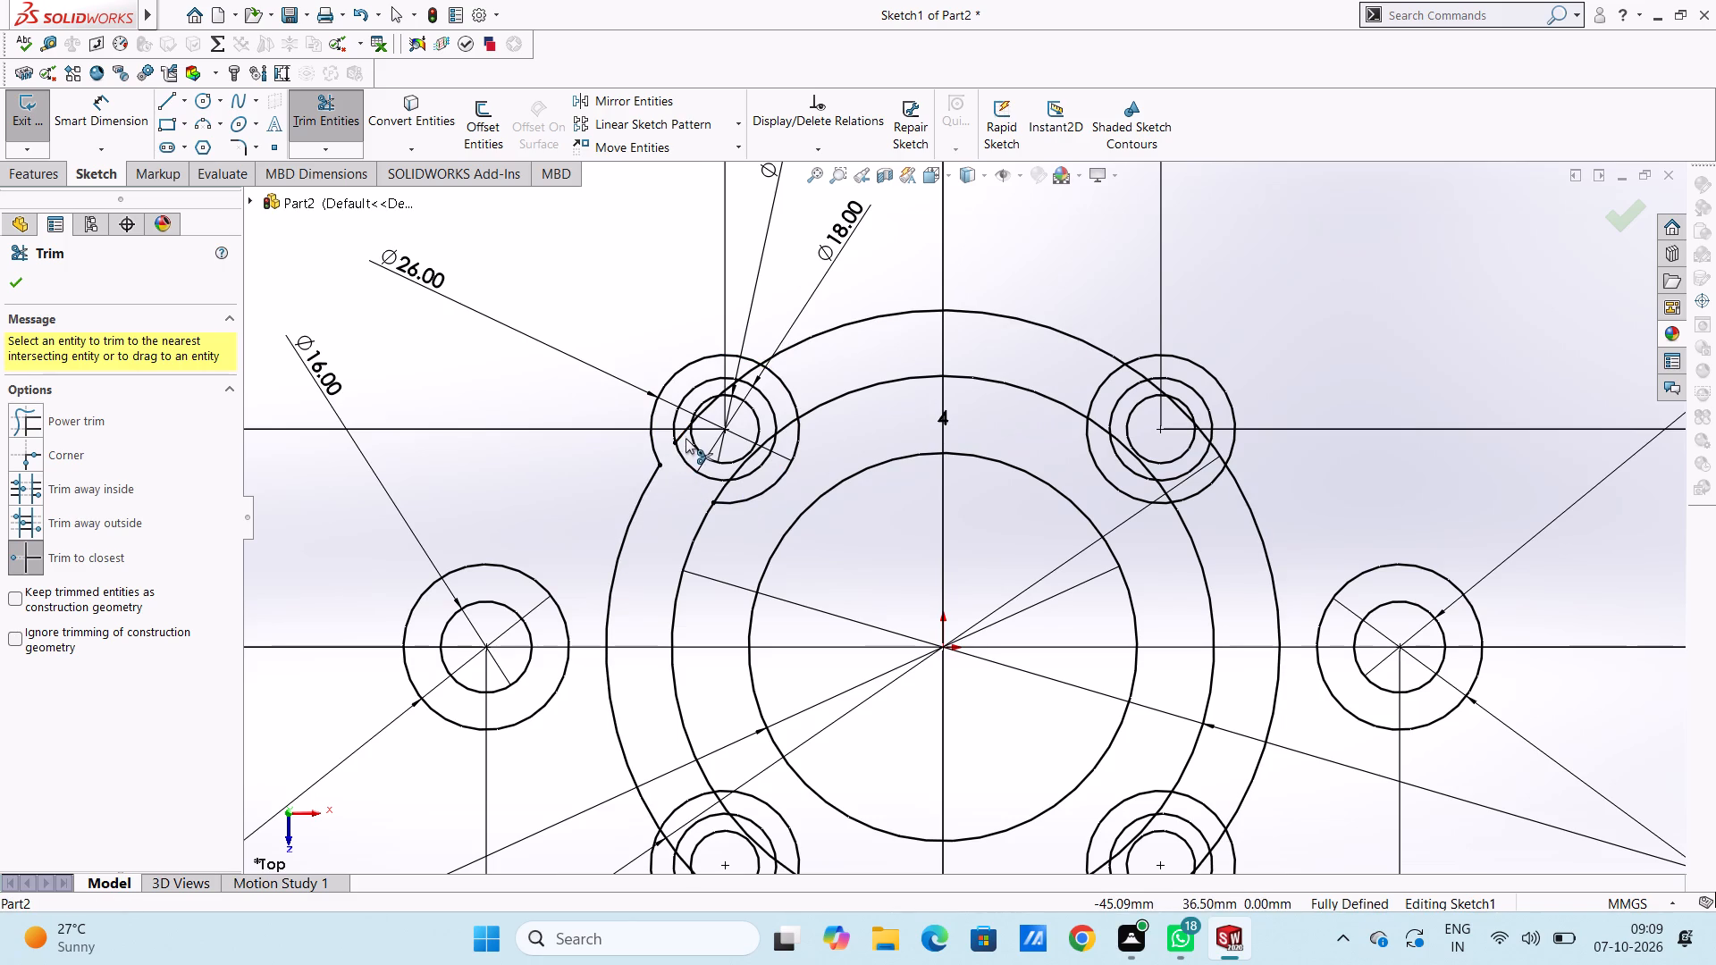
click(686, 438)
scroll(705, 423, down, 5)
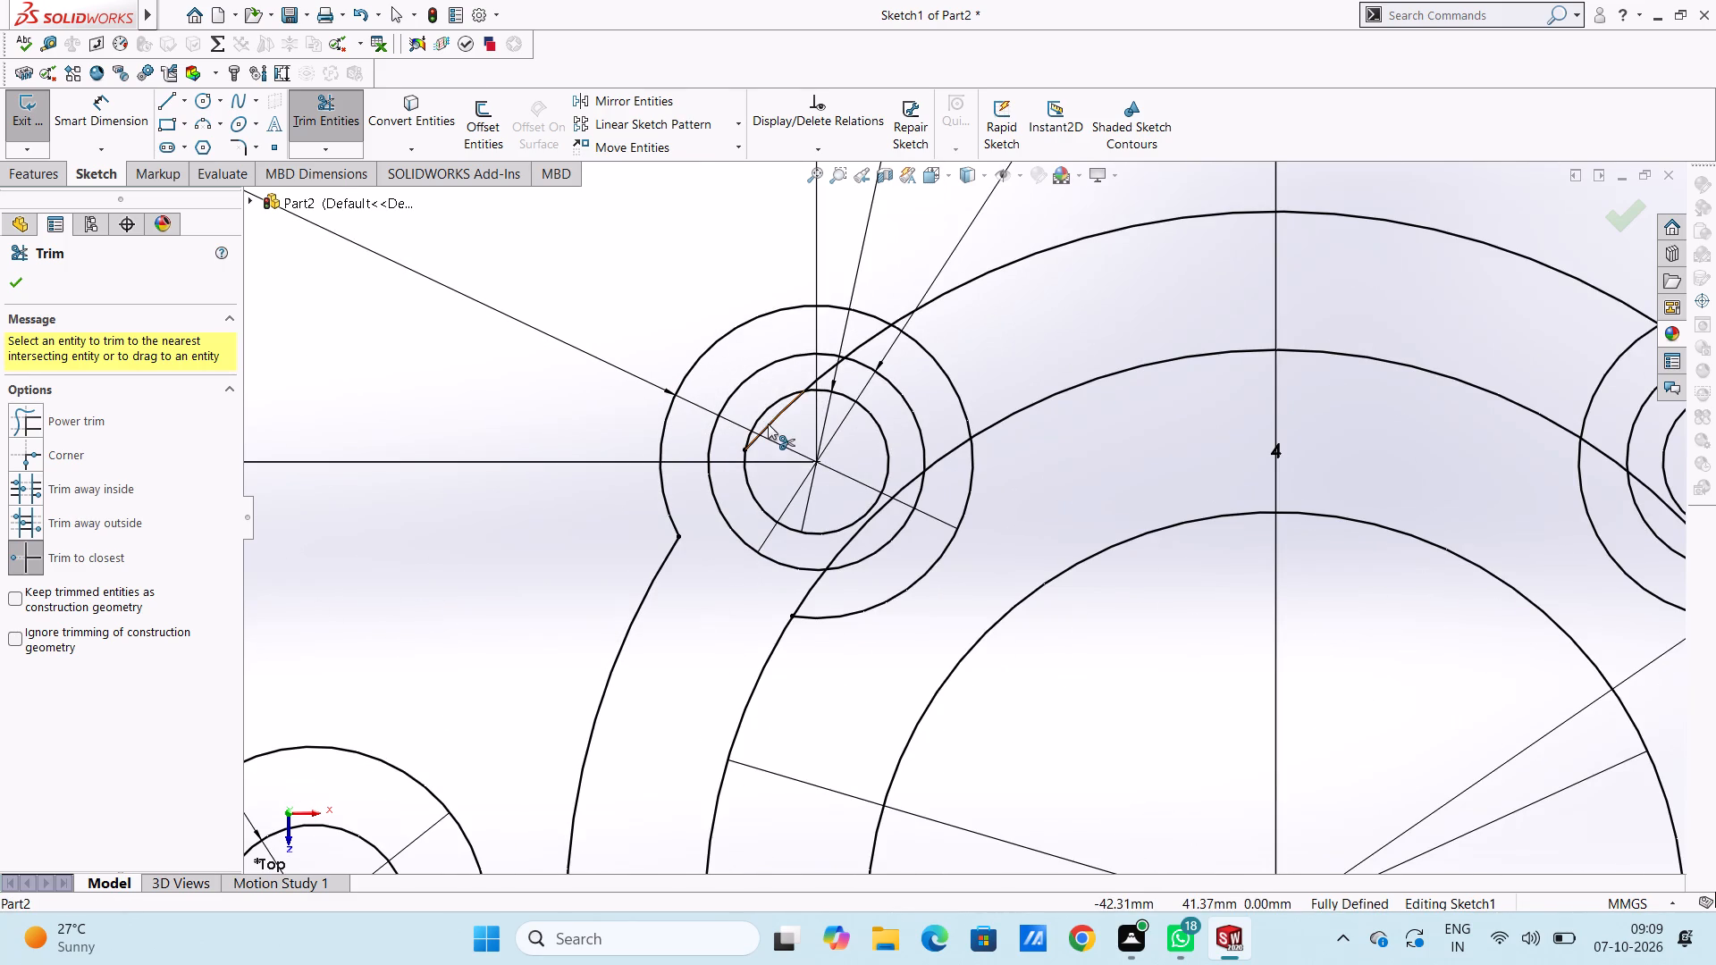
click(768, 421)
click(815, 377)
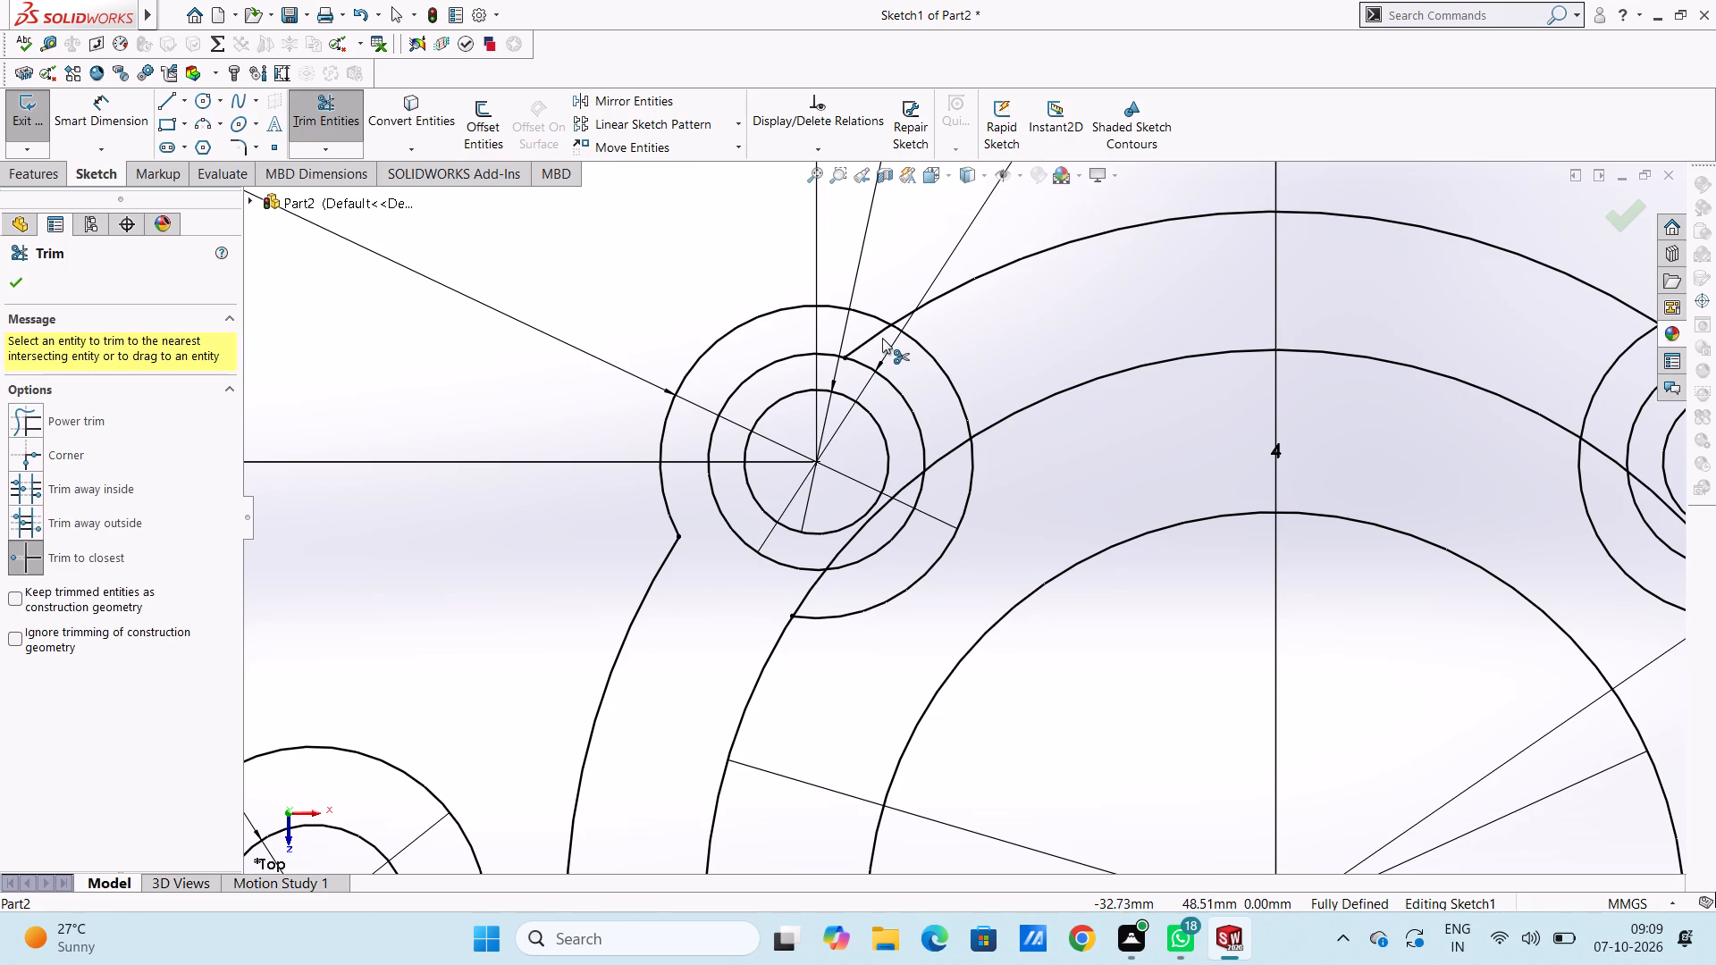
click(881, 338)
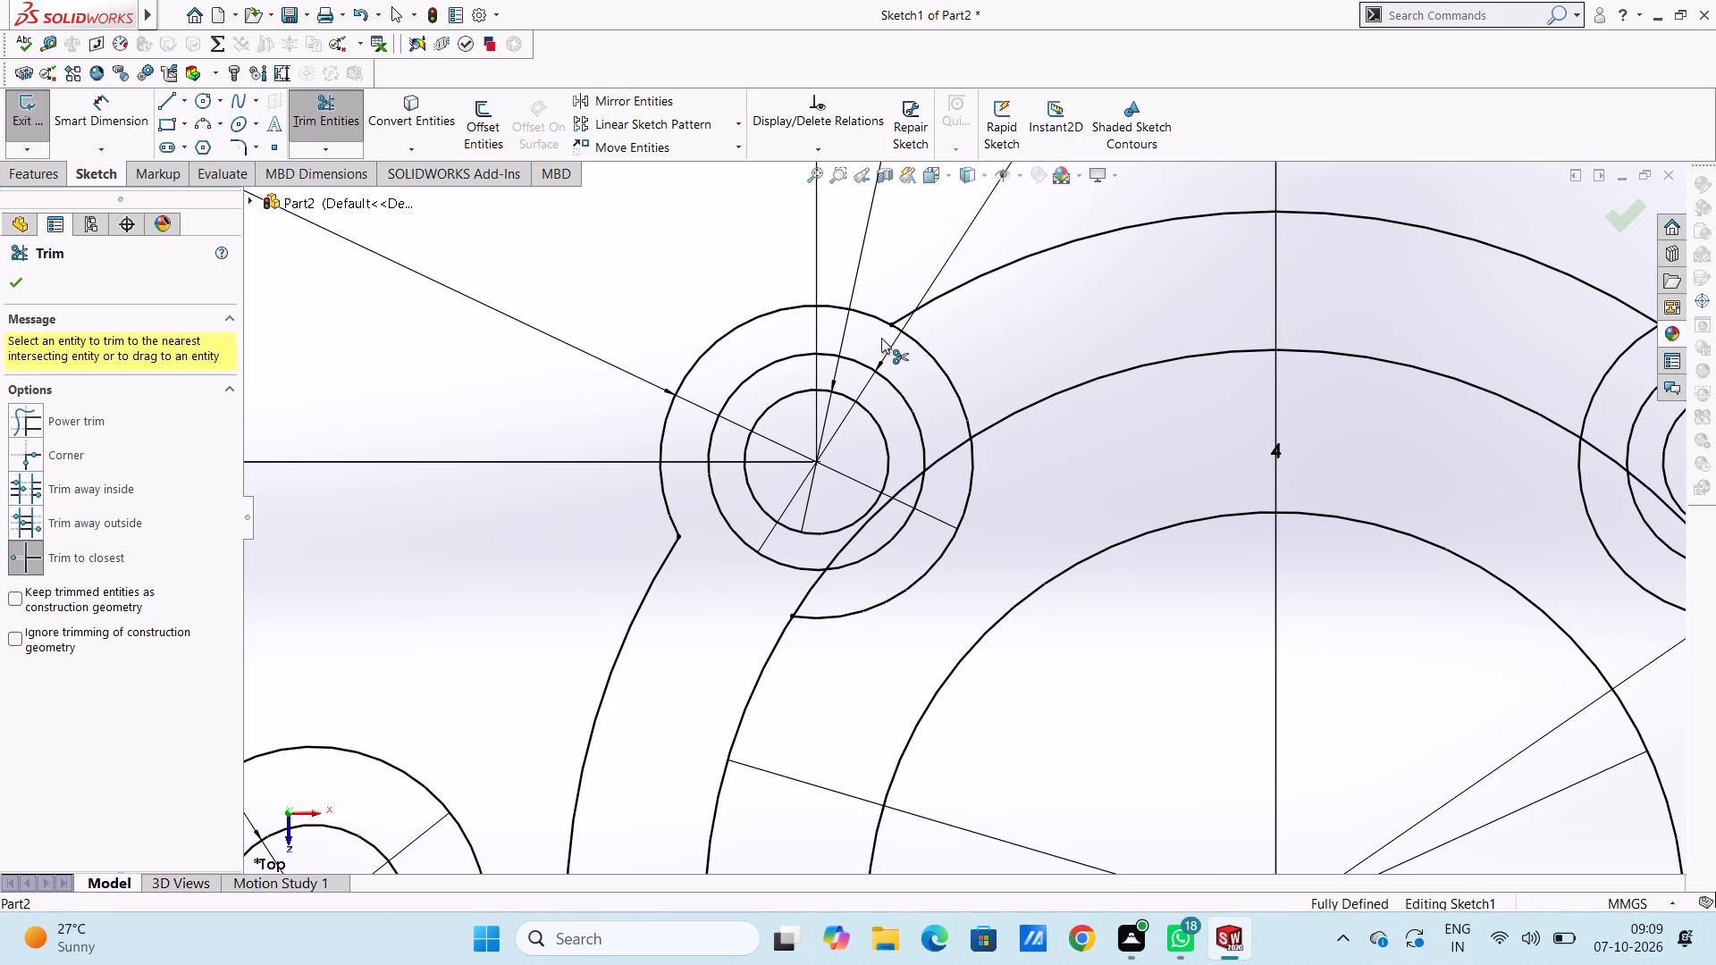
click(922, 350)
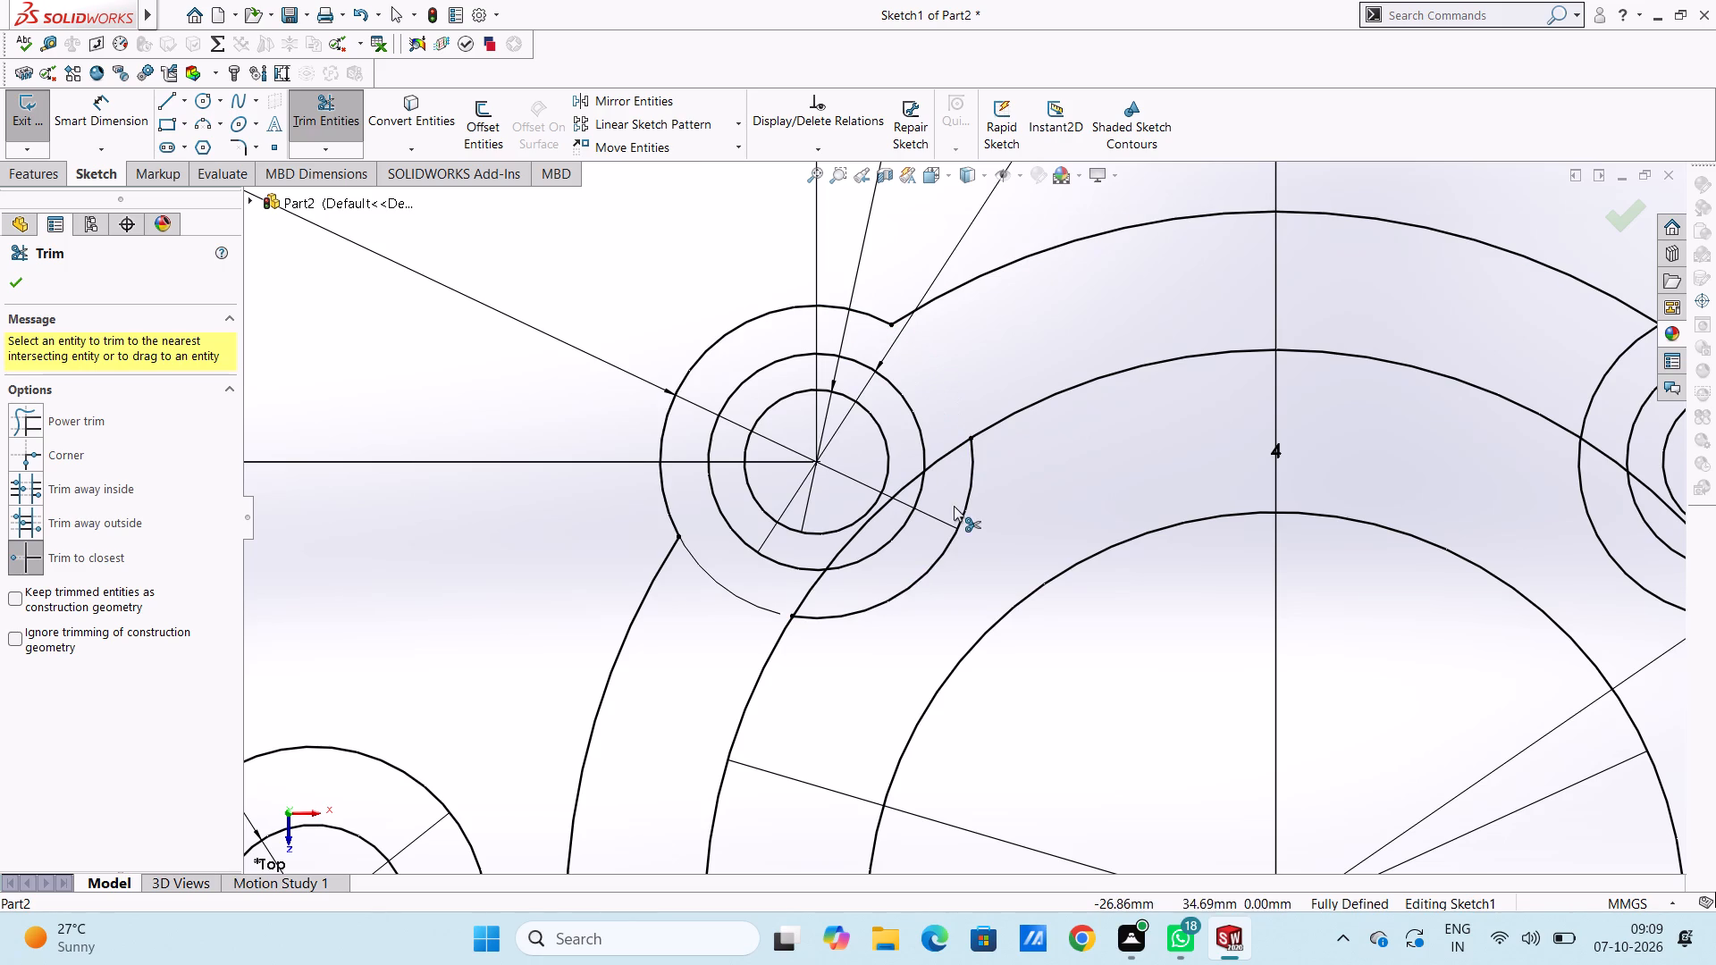
click(968, 514)
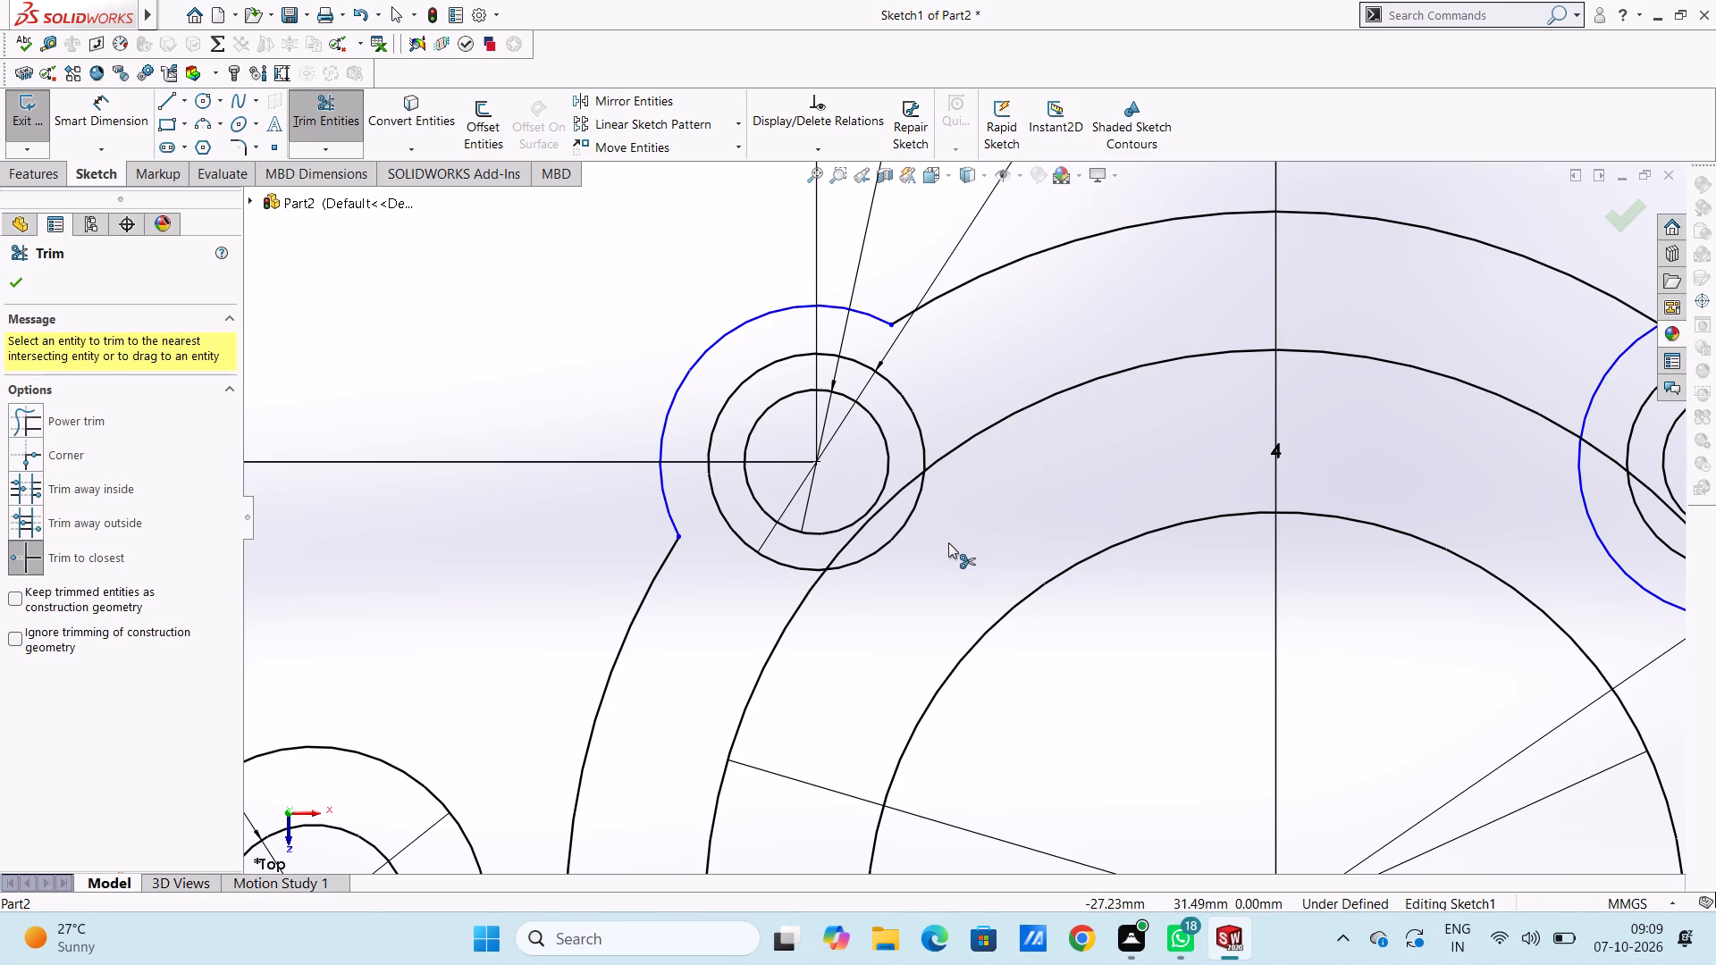
click(898, 532)
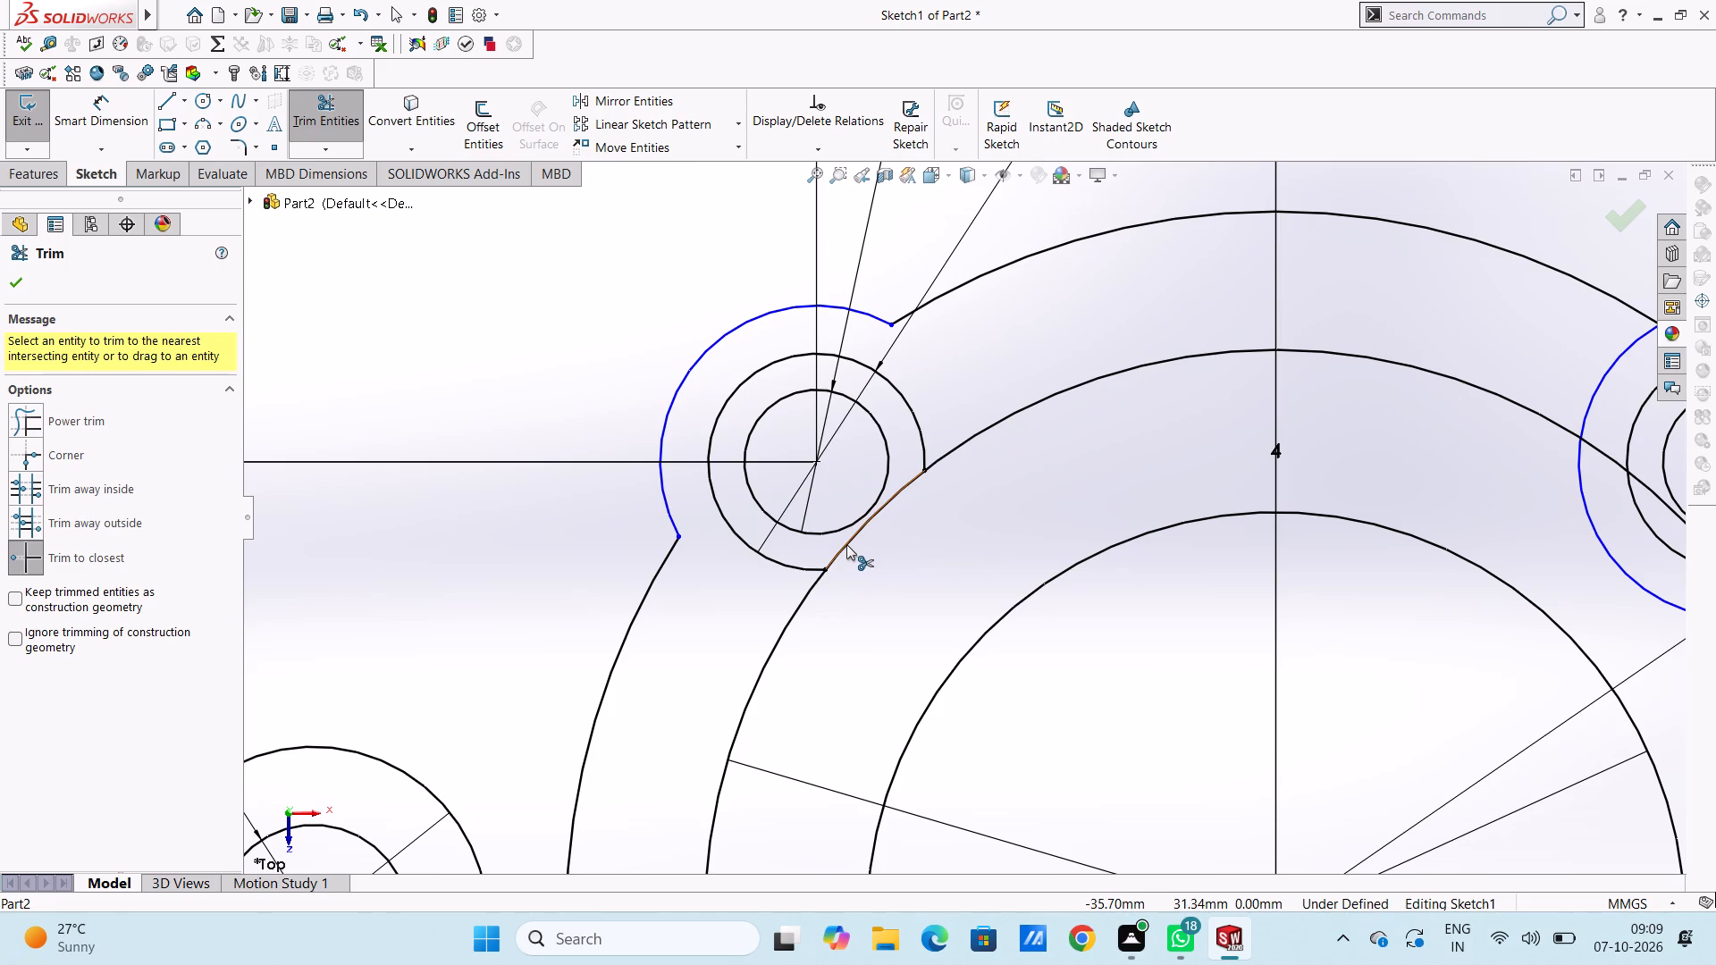
click(846, 544)
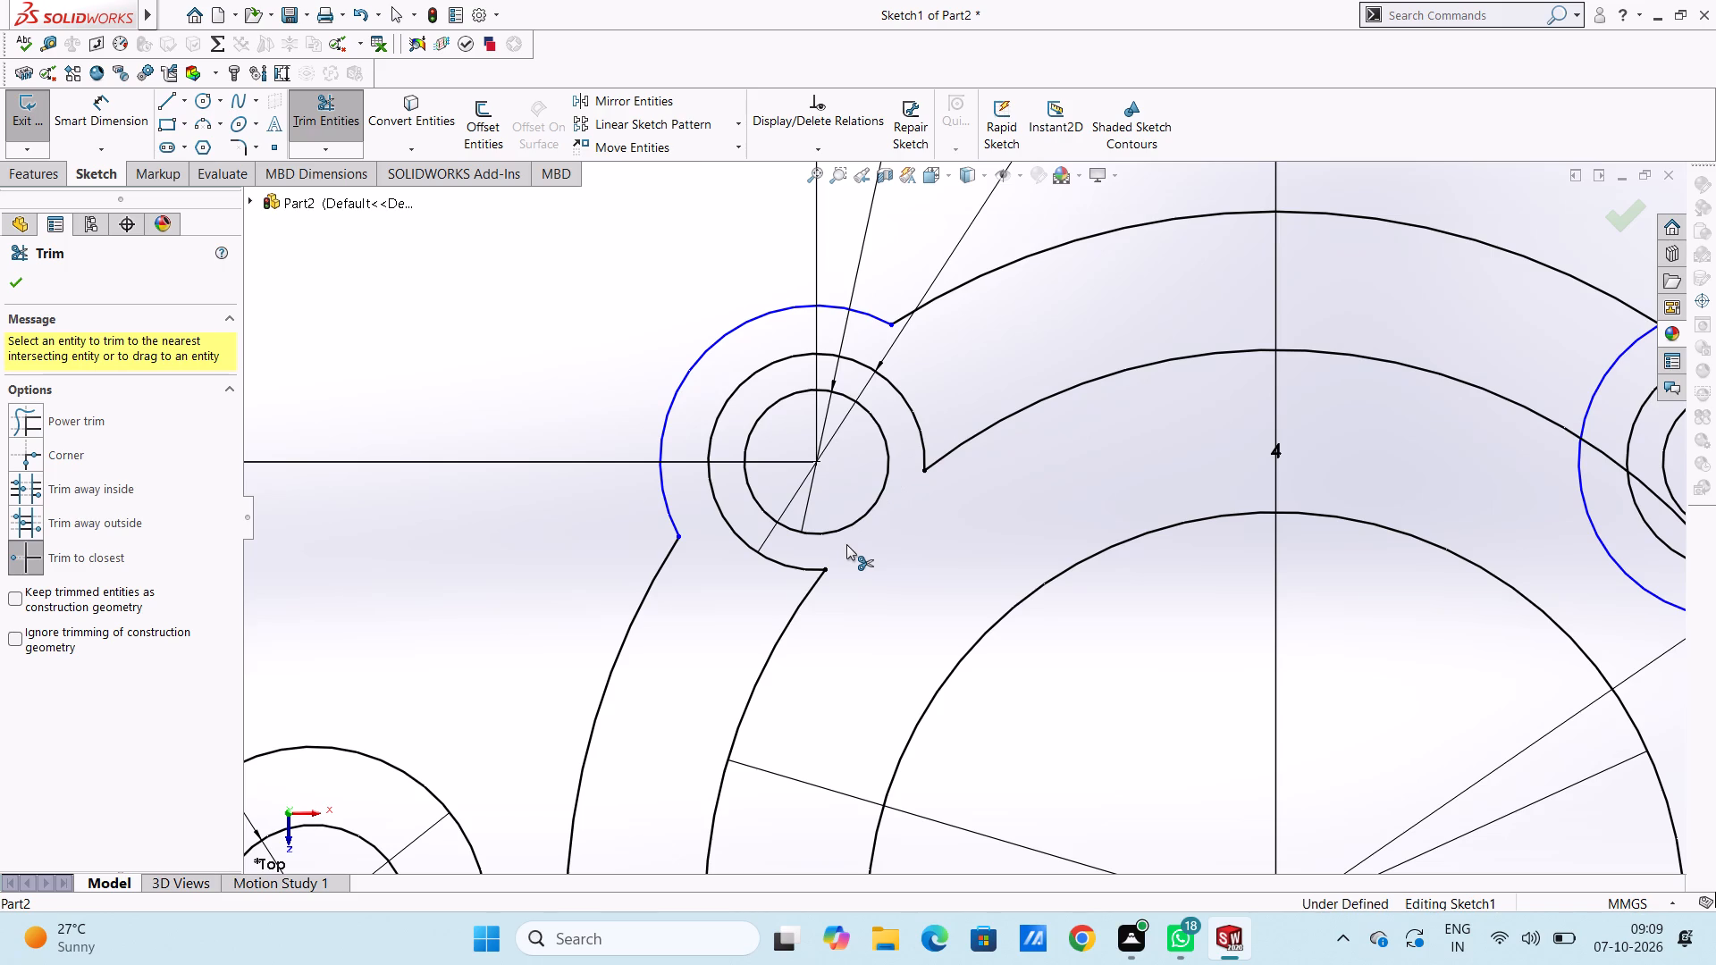
Trim away the segments of the 118 mm circle that pass through the lower-left circle group.
scroll(846, 544, up, 13)
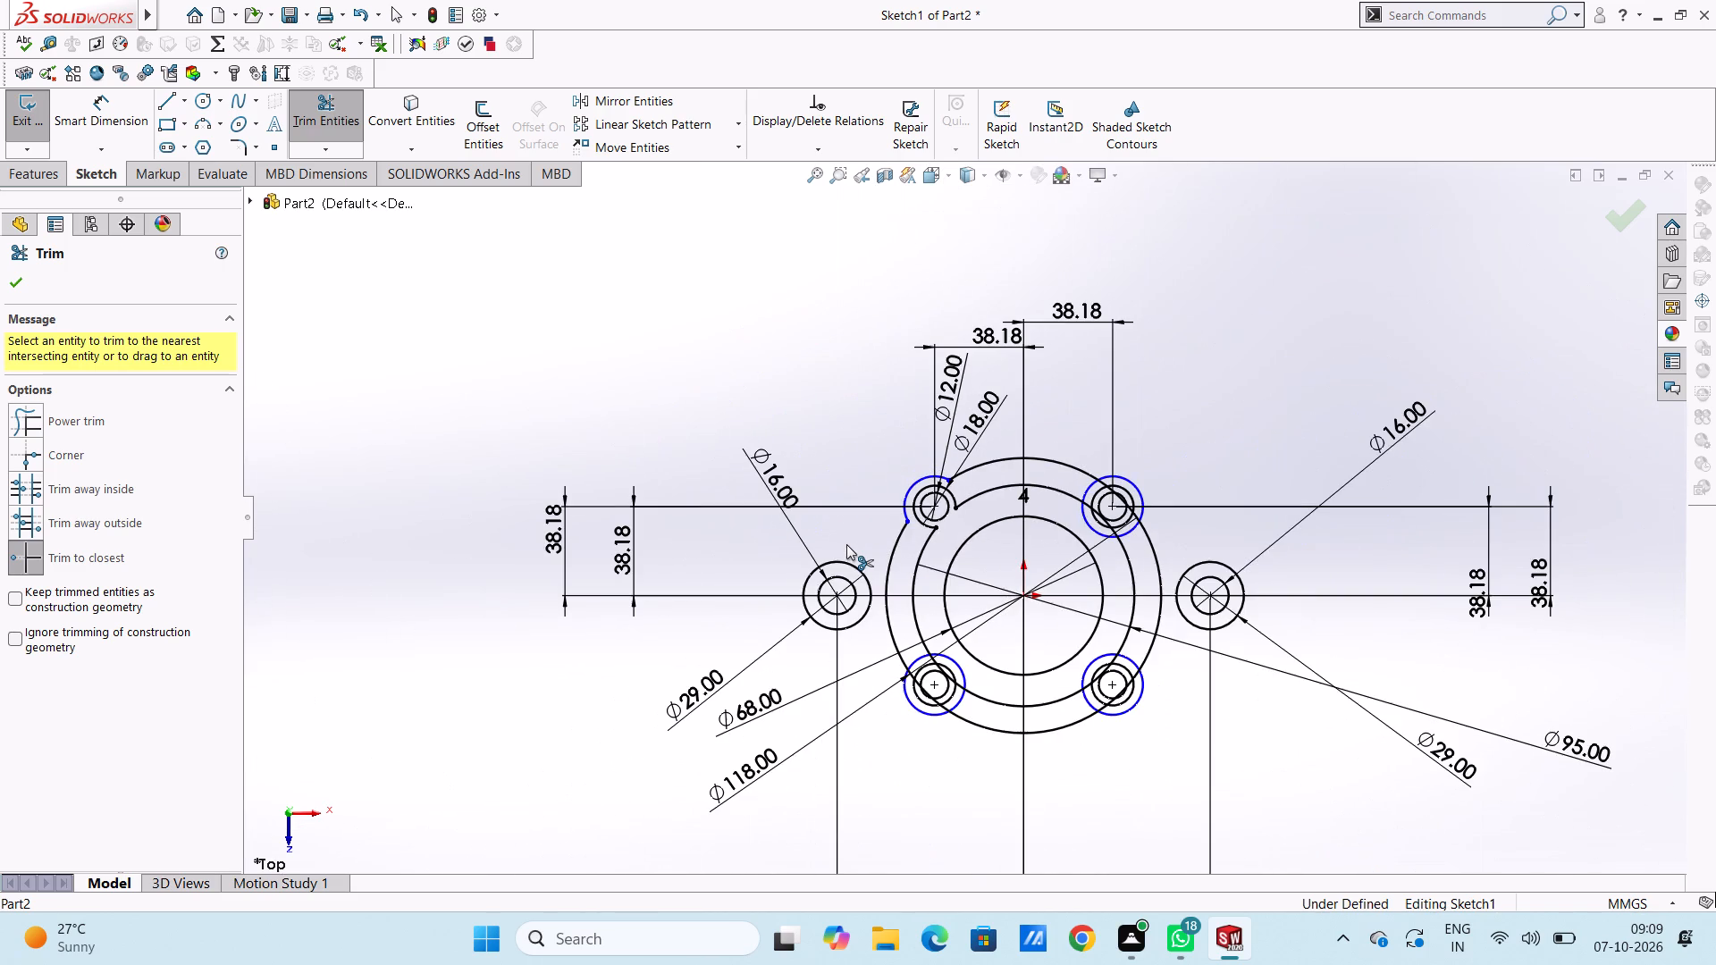
scroll(1000, 666, down, 7)
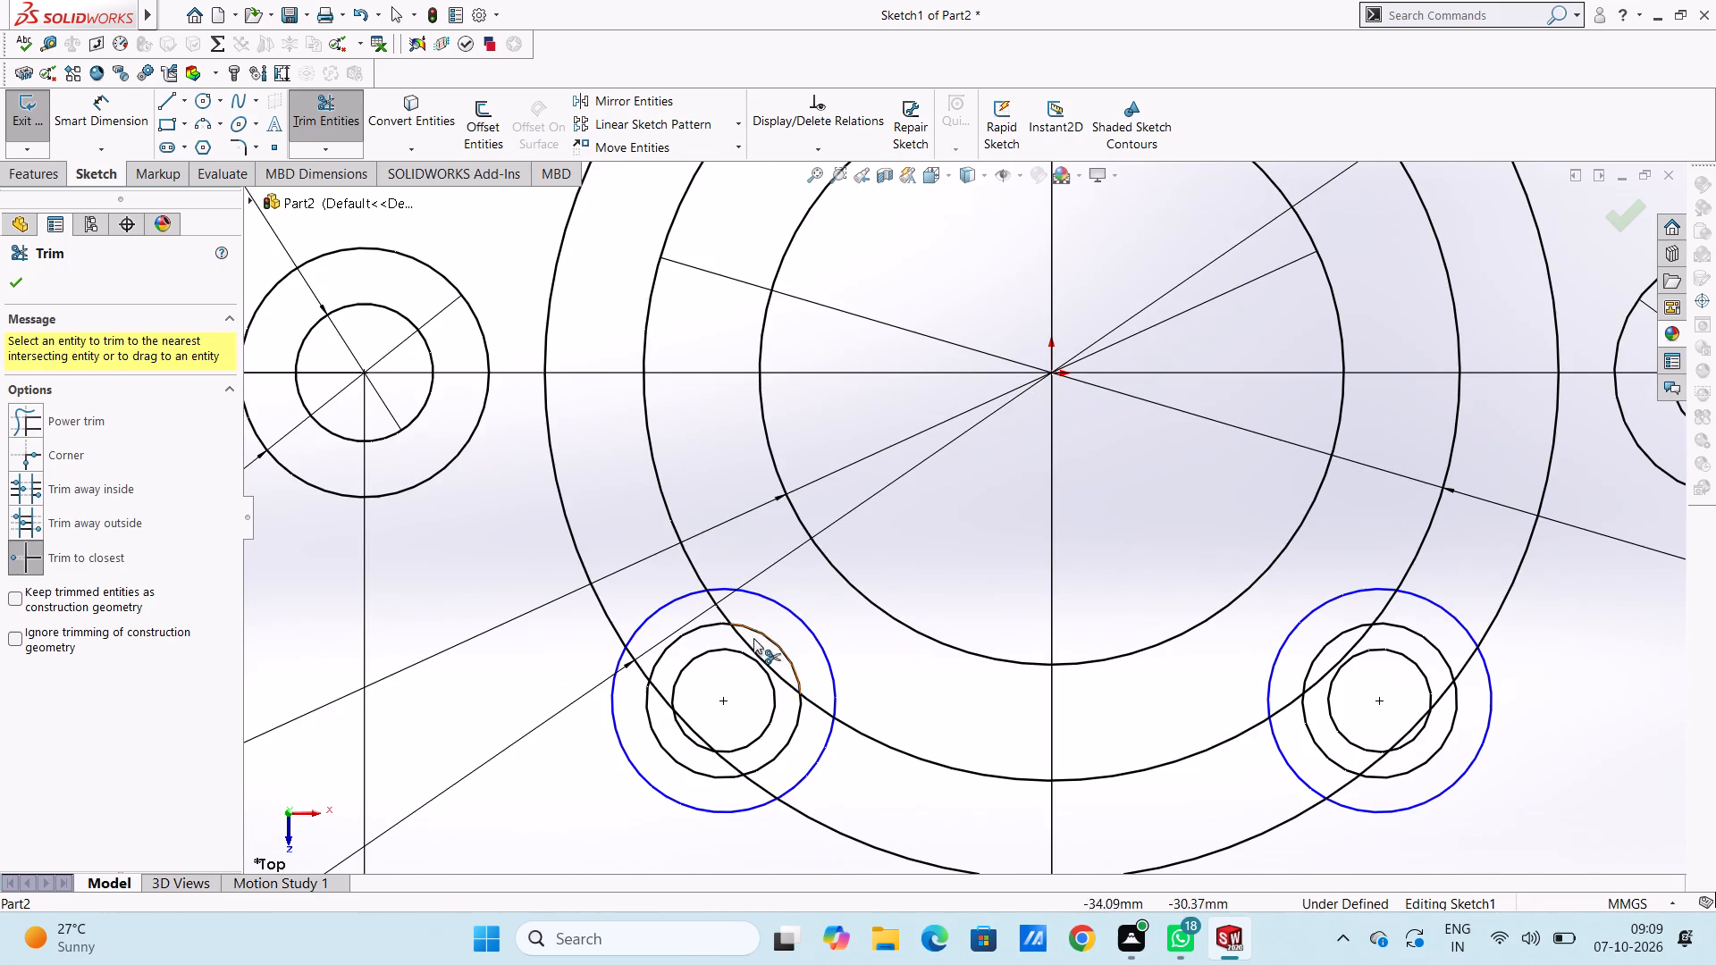
scroll(776, 586, up, 2)
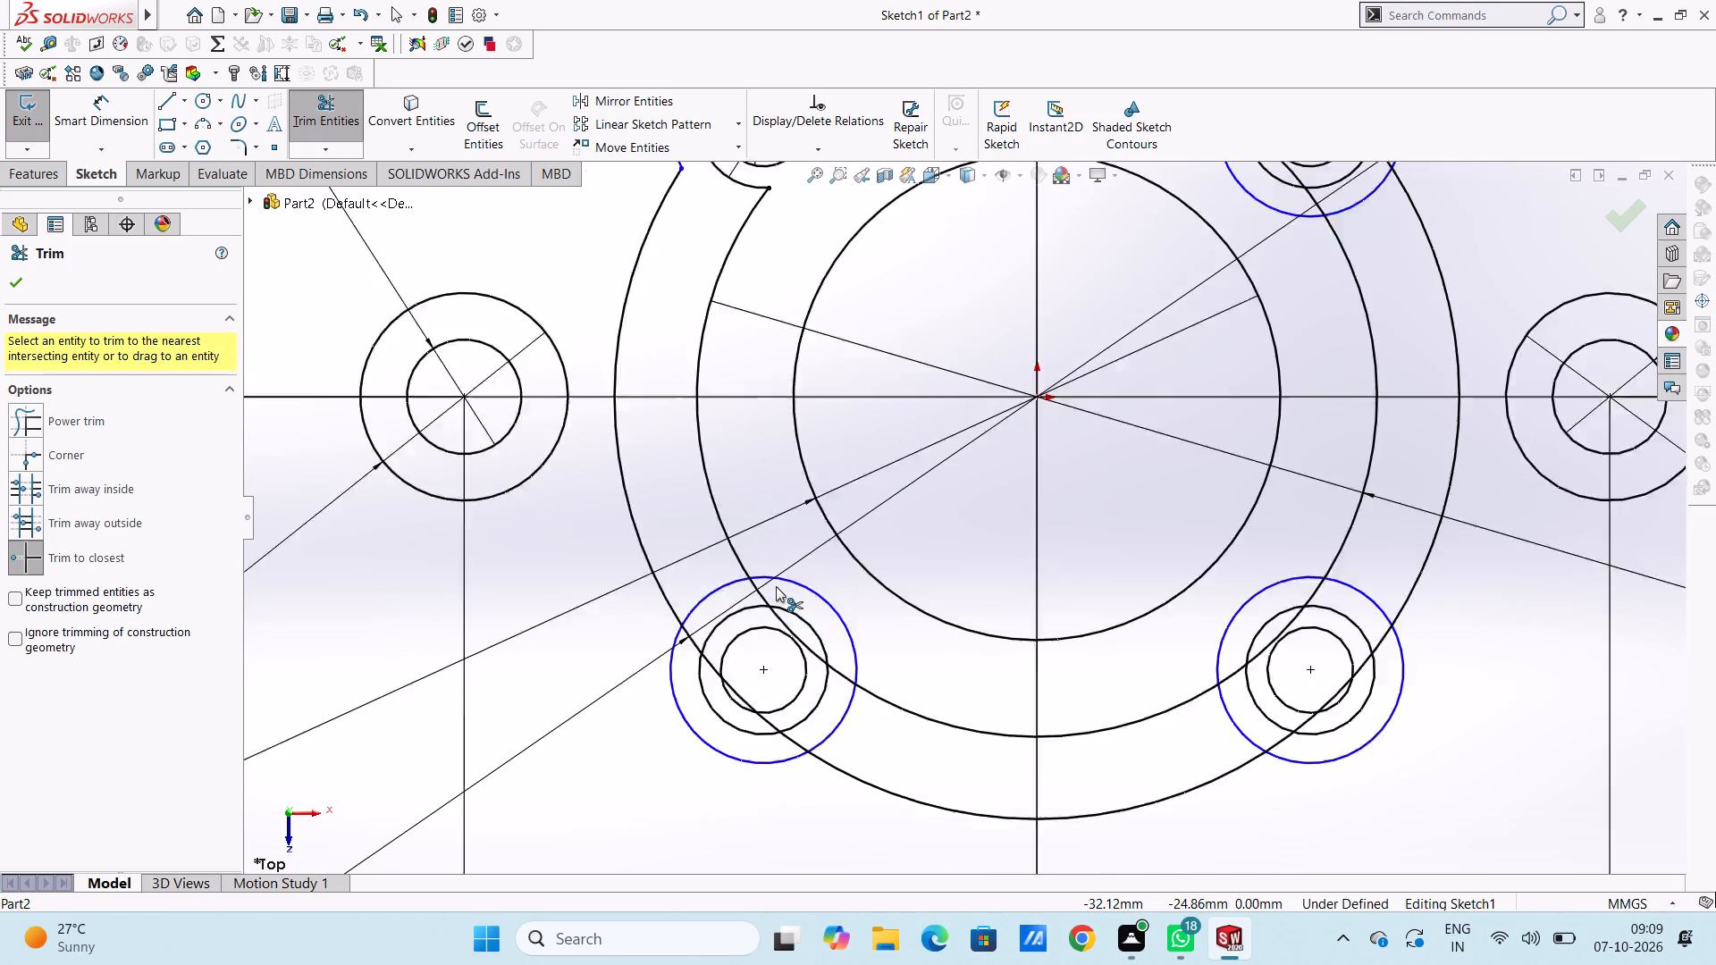
scroll(776, 586, up, 2)
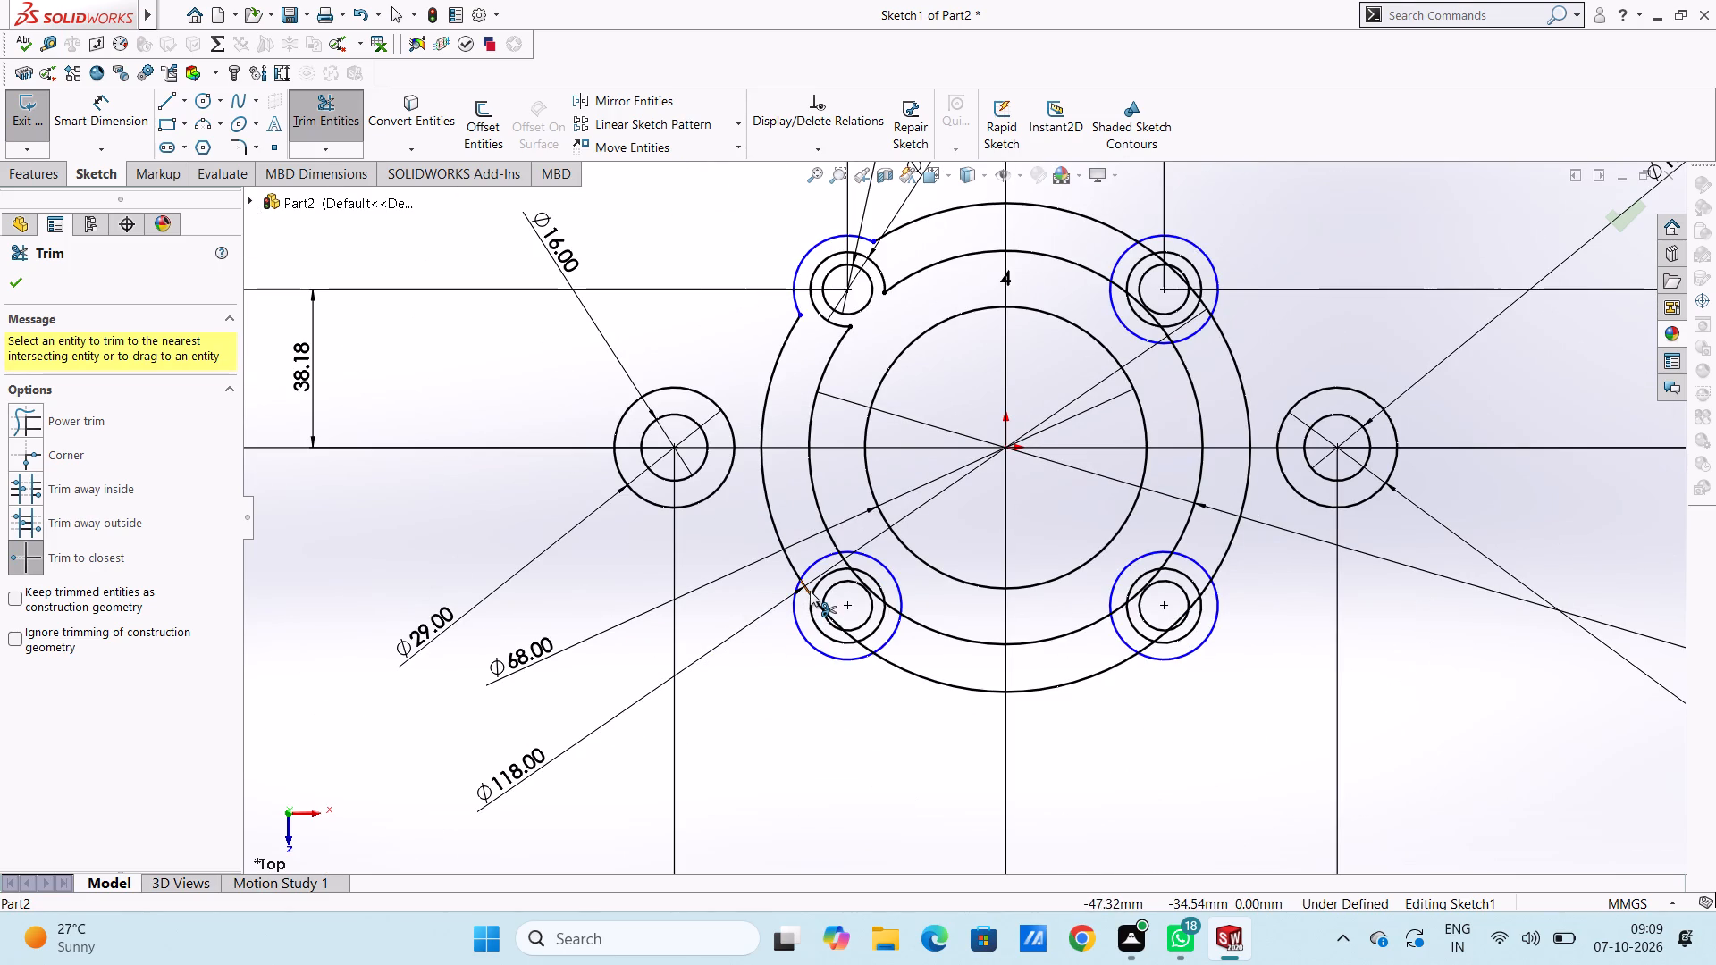
click(810, 591)
click(863, 647)
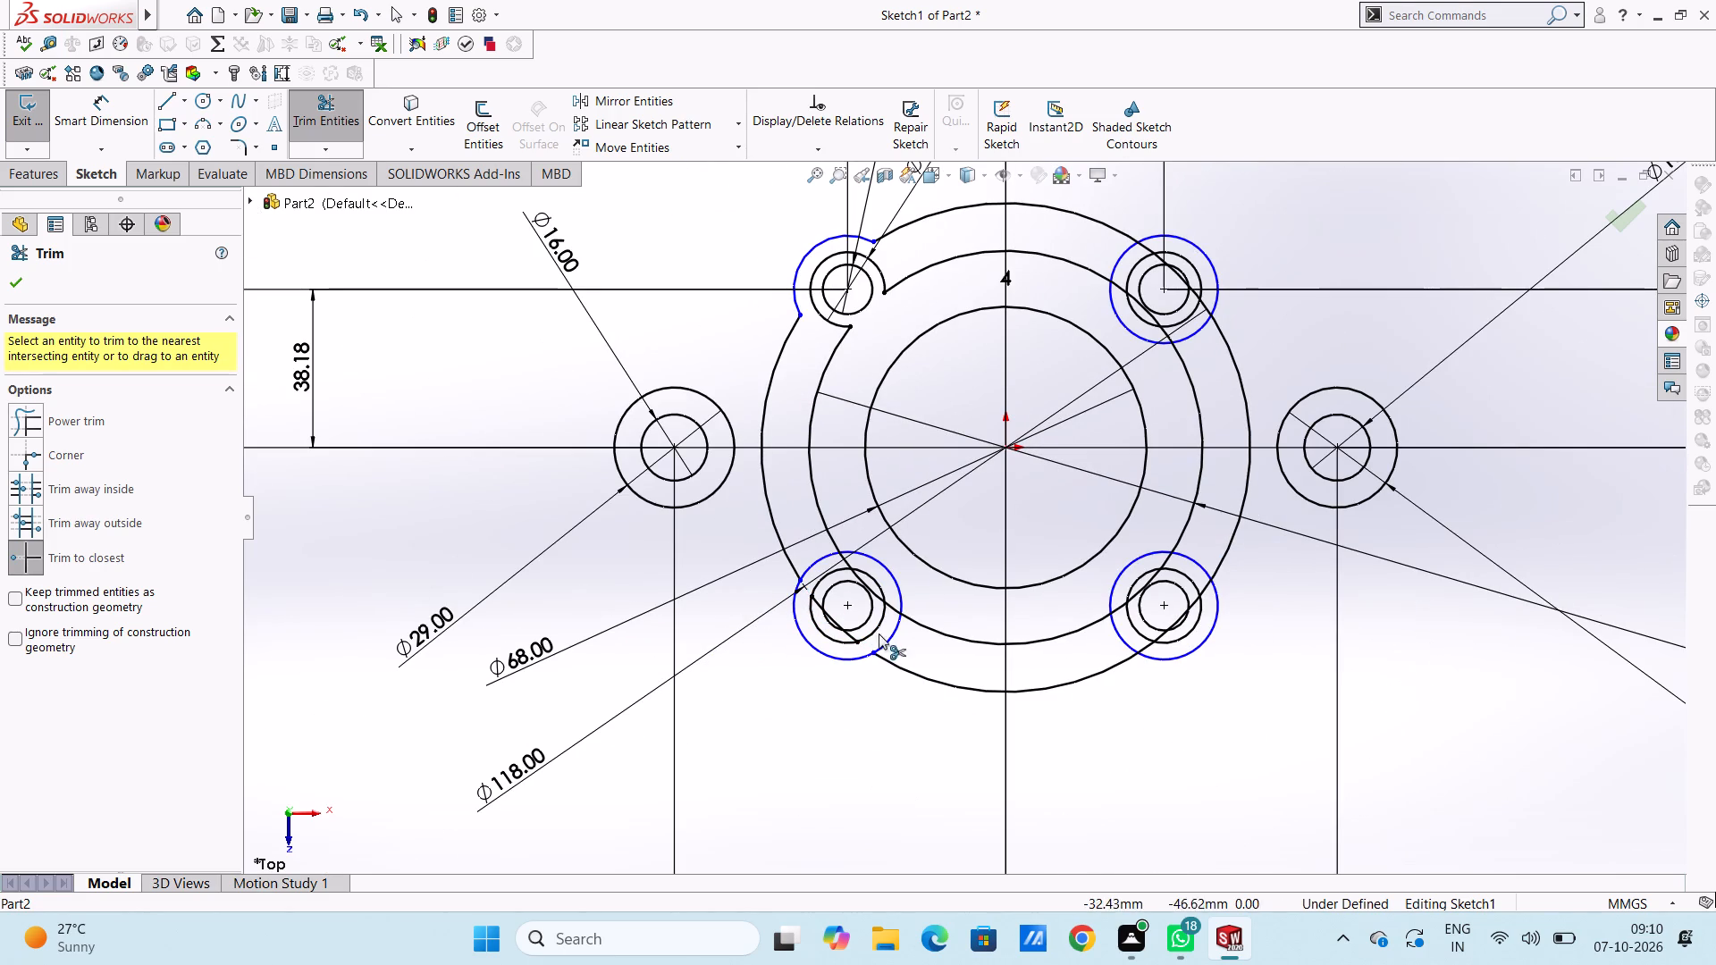
scroll(854, 634, down, 4)
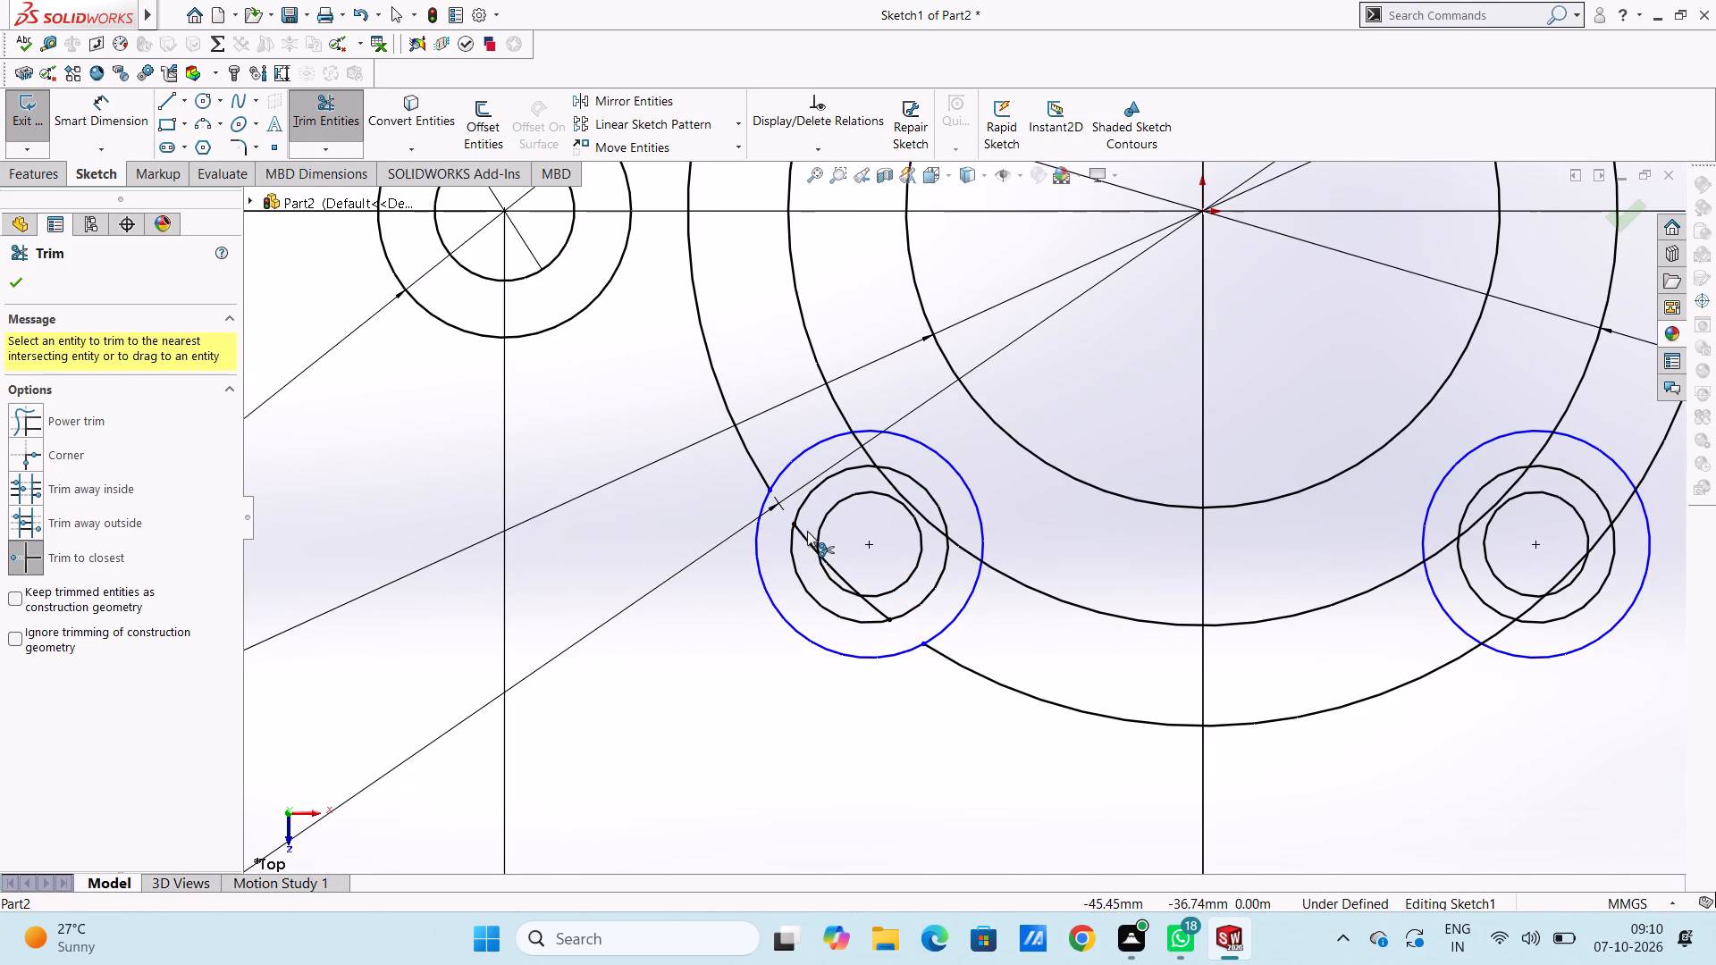
click(807, 531)
click(806, 538)
click(834, 566)
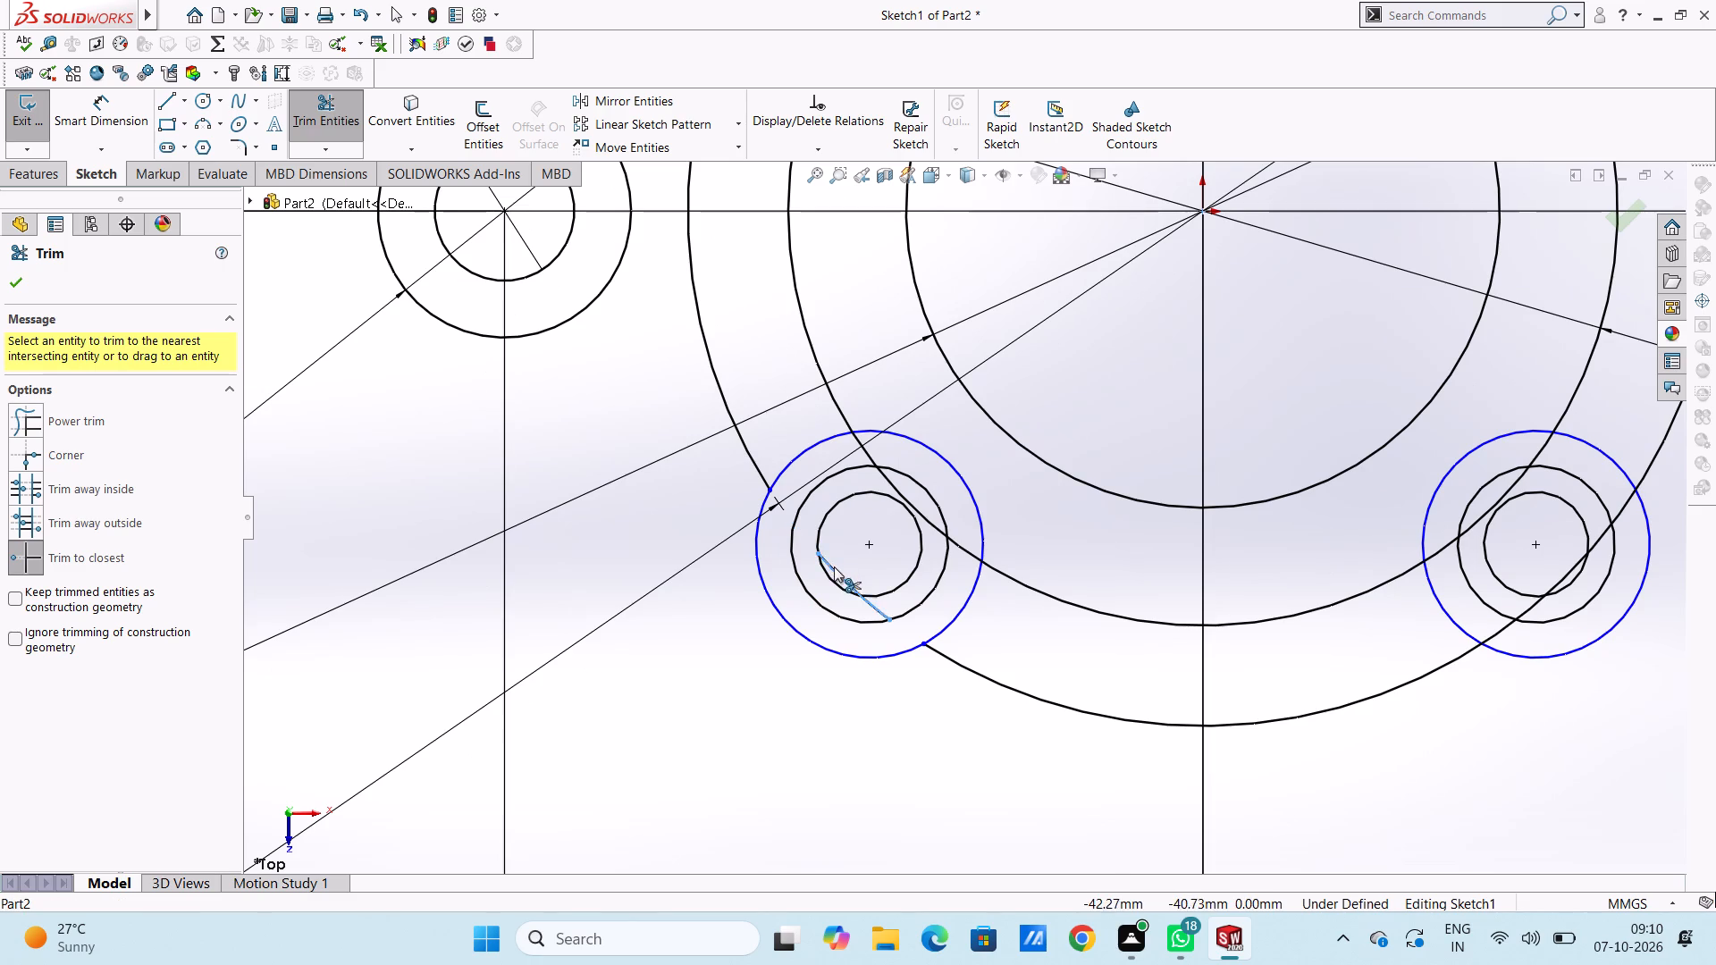
click(872, 604)
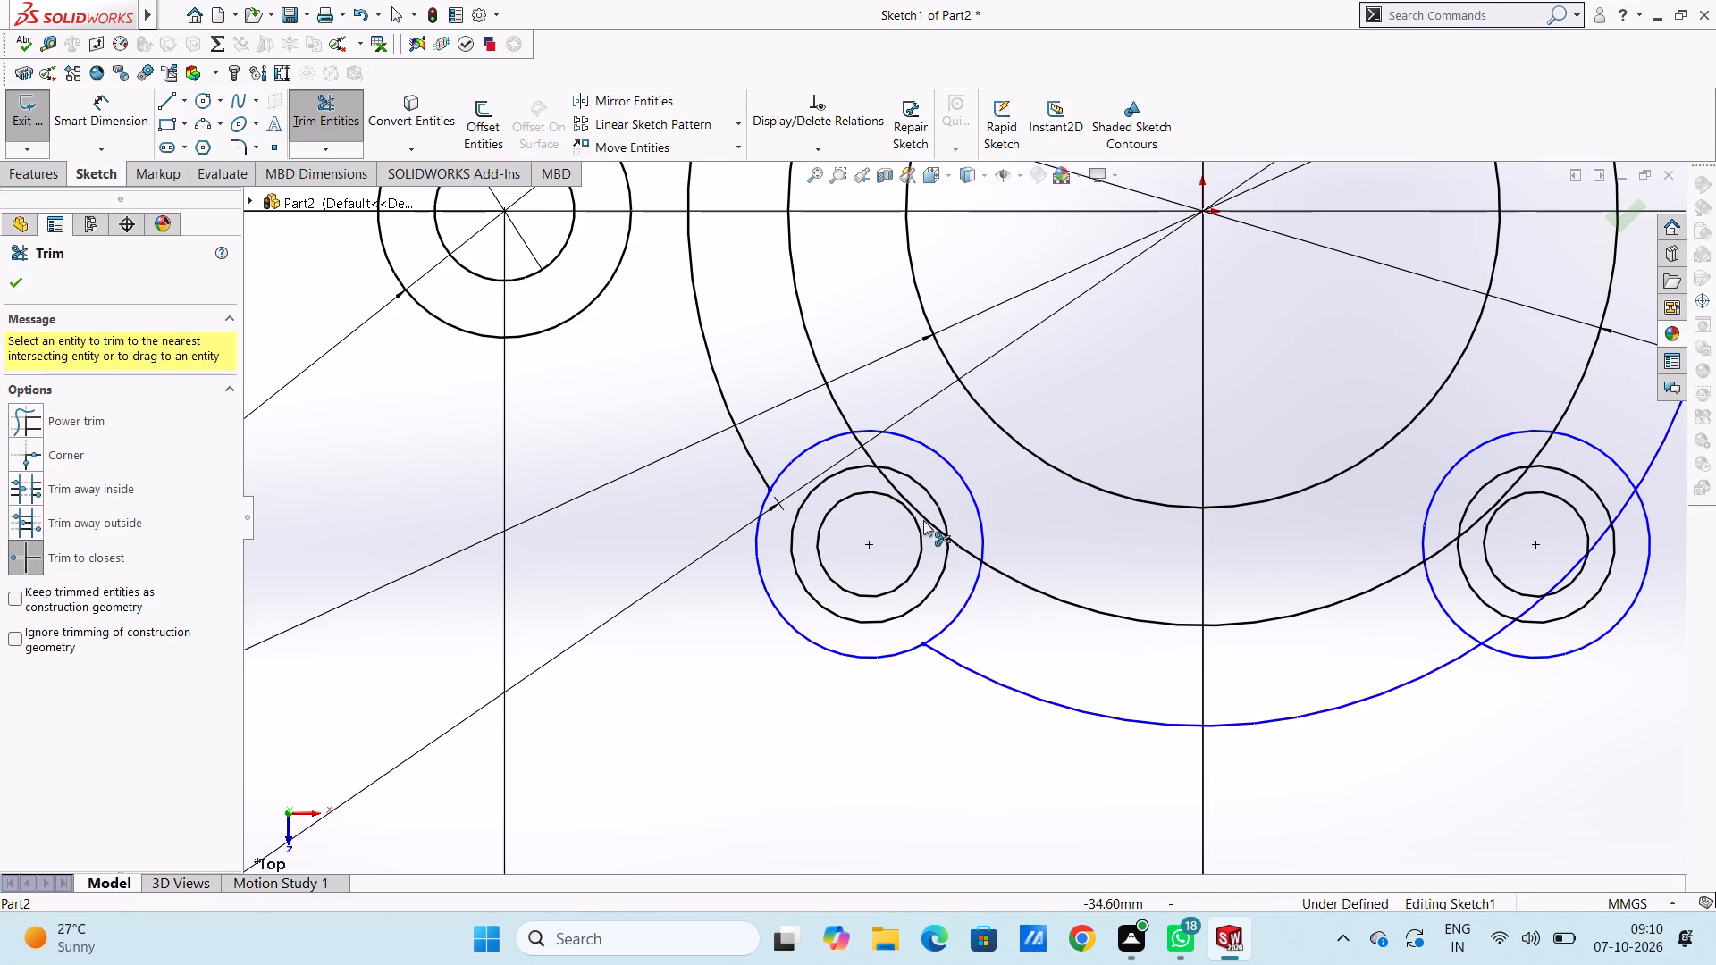
Trim the inward arcs of the lower-left group's 26 mm and 18 mm circles and the 95 mm circle's segment inside the 18 mm circle.
click(889, 432)
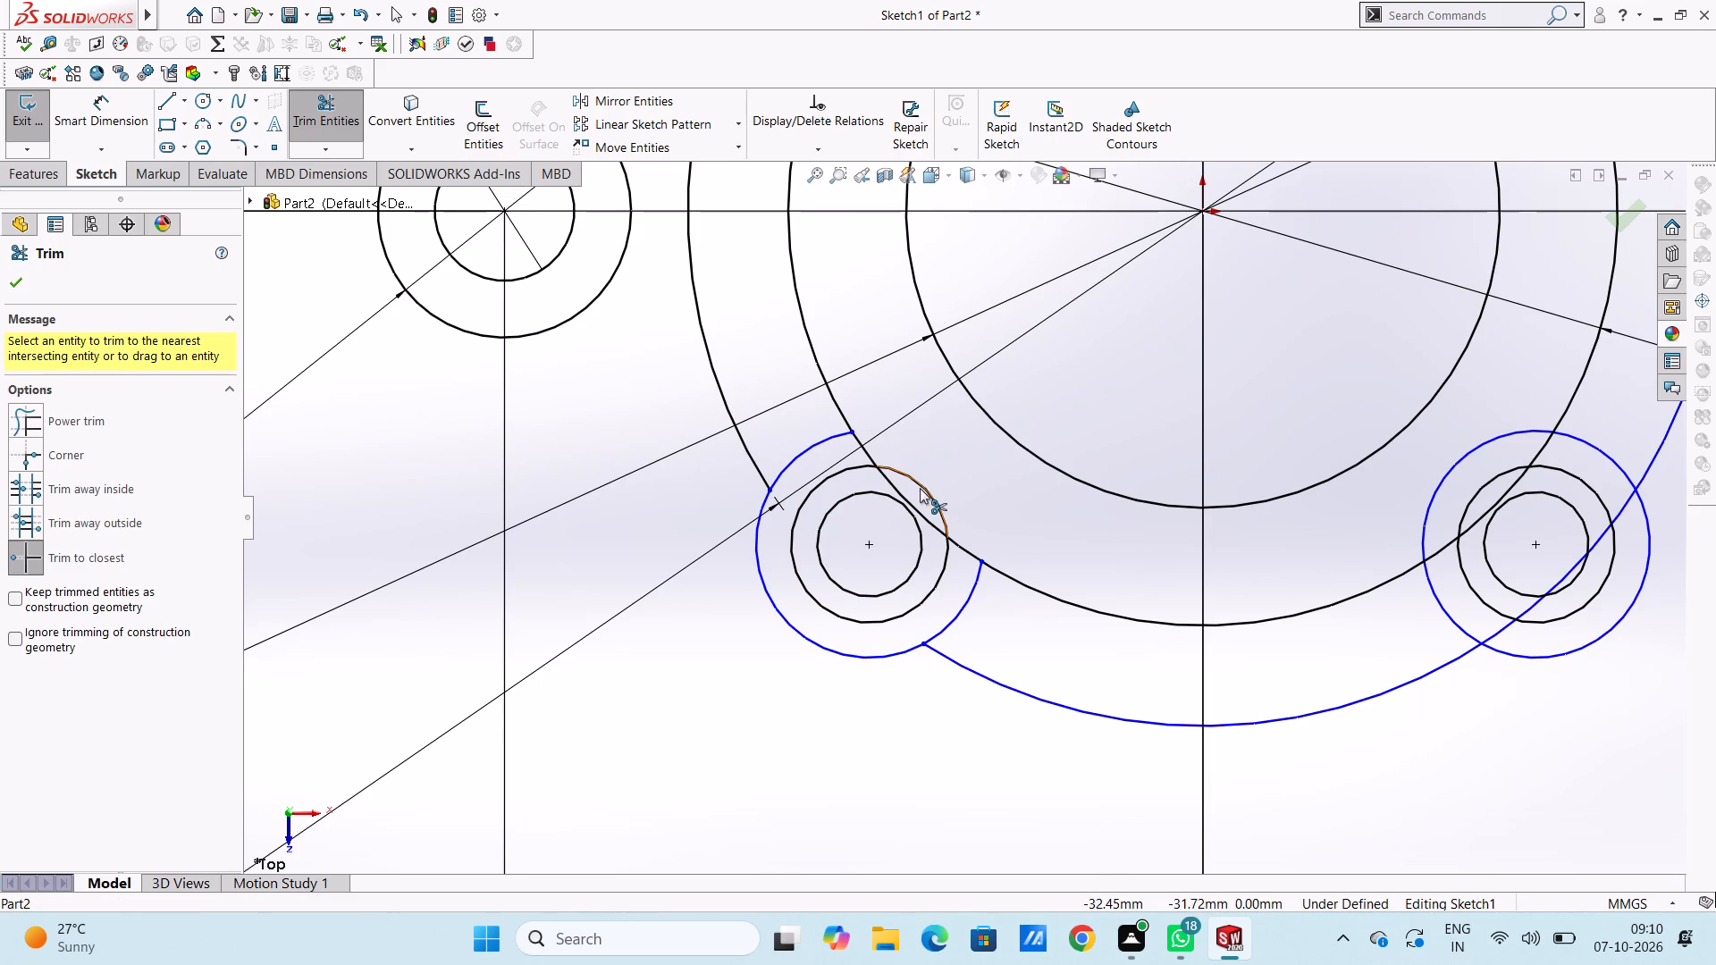
click(920, 488)
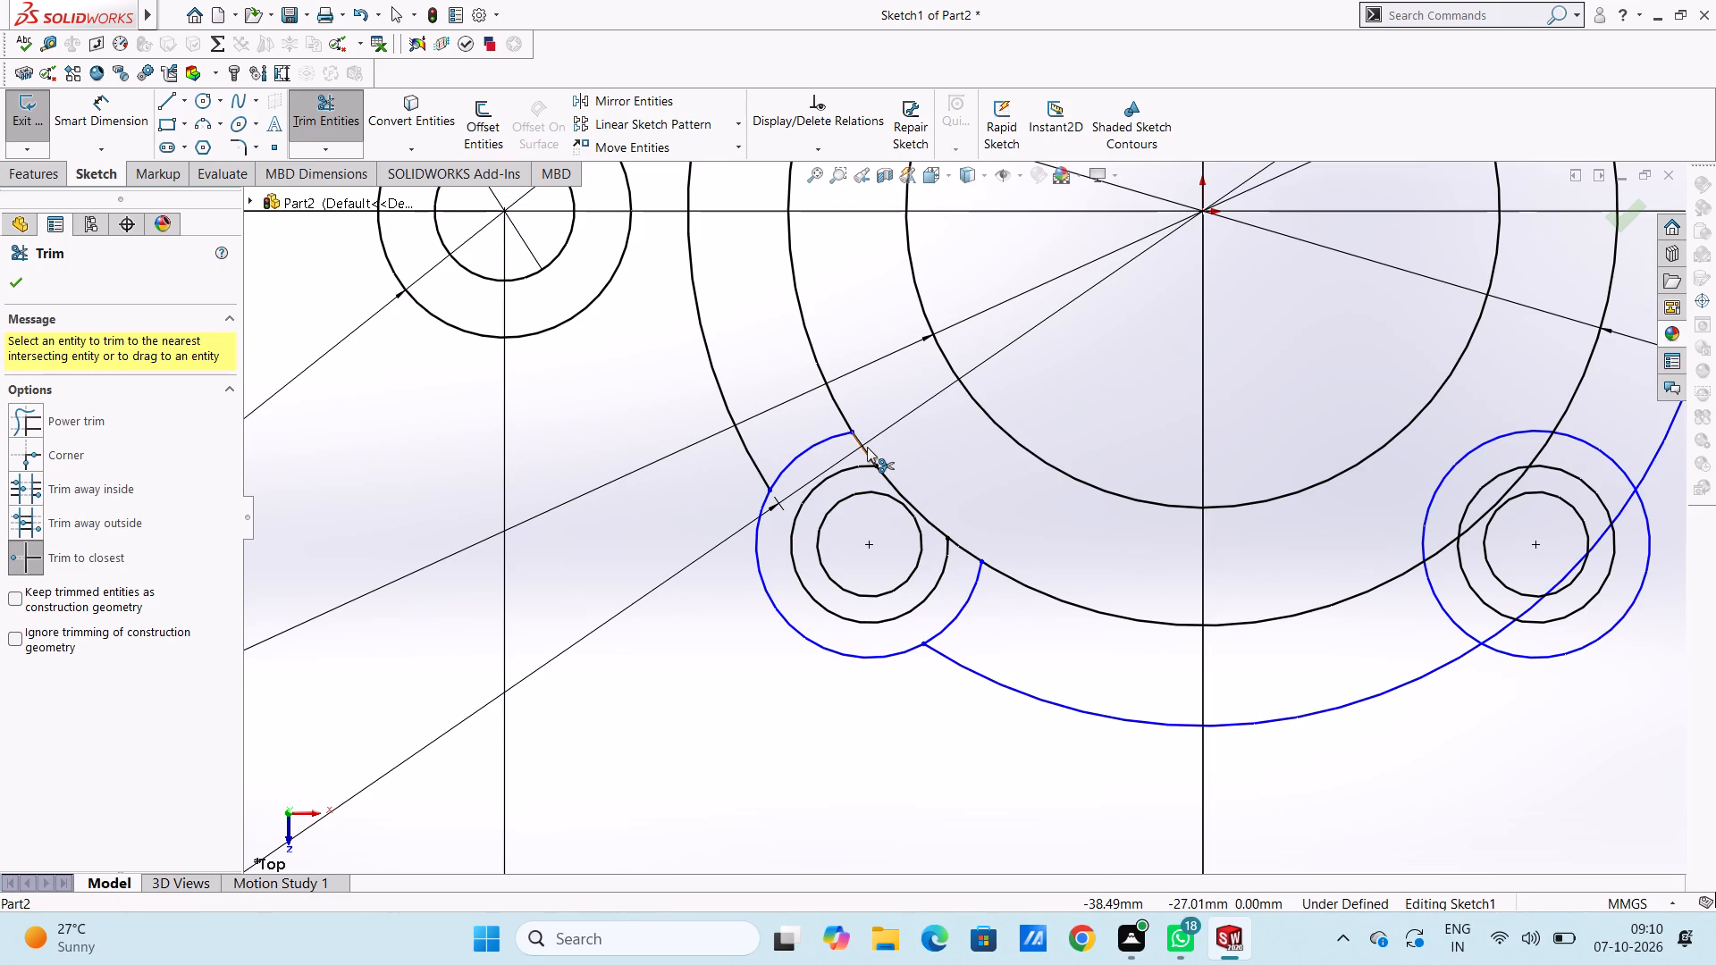
click(812, 447)
click(956, 611)
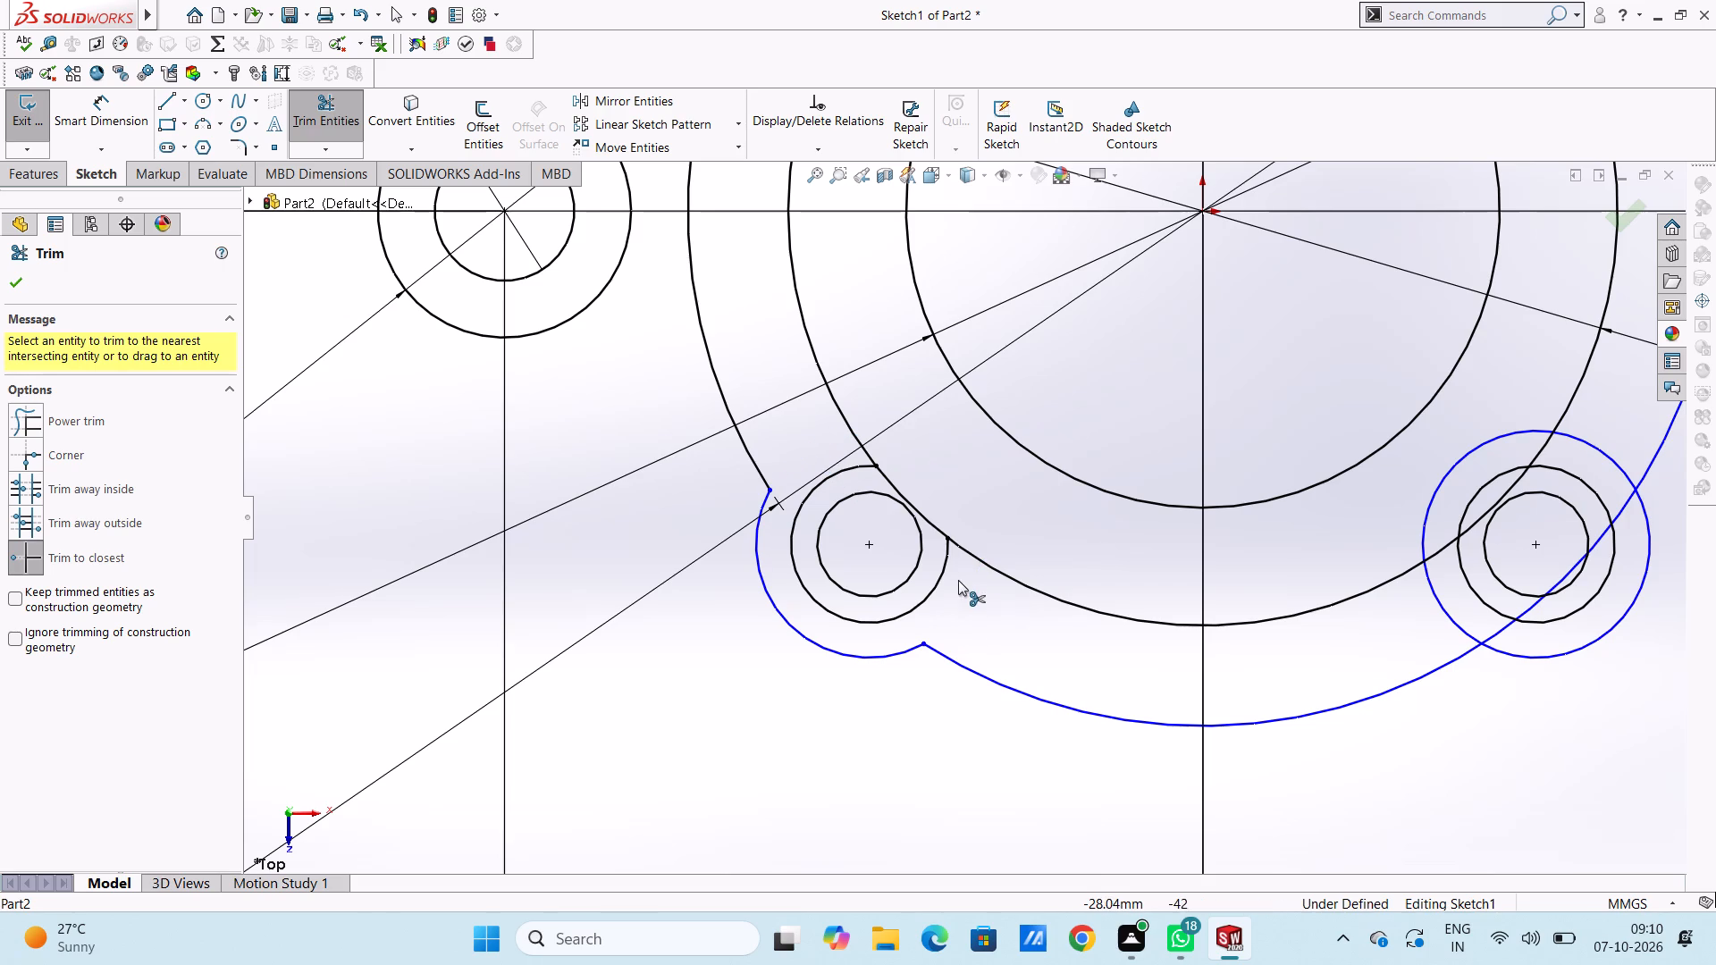
click(934, 523)
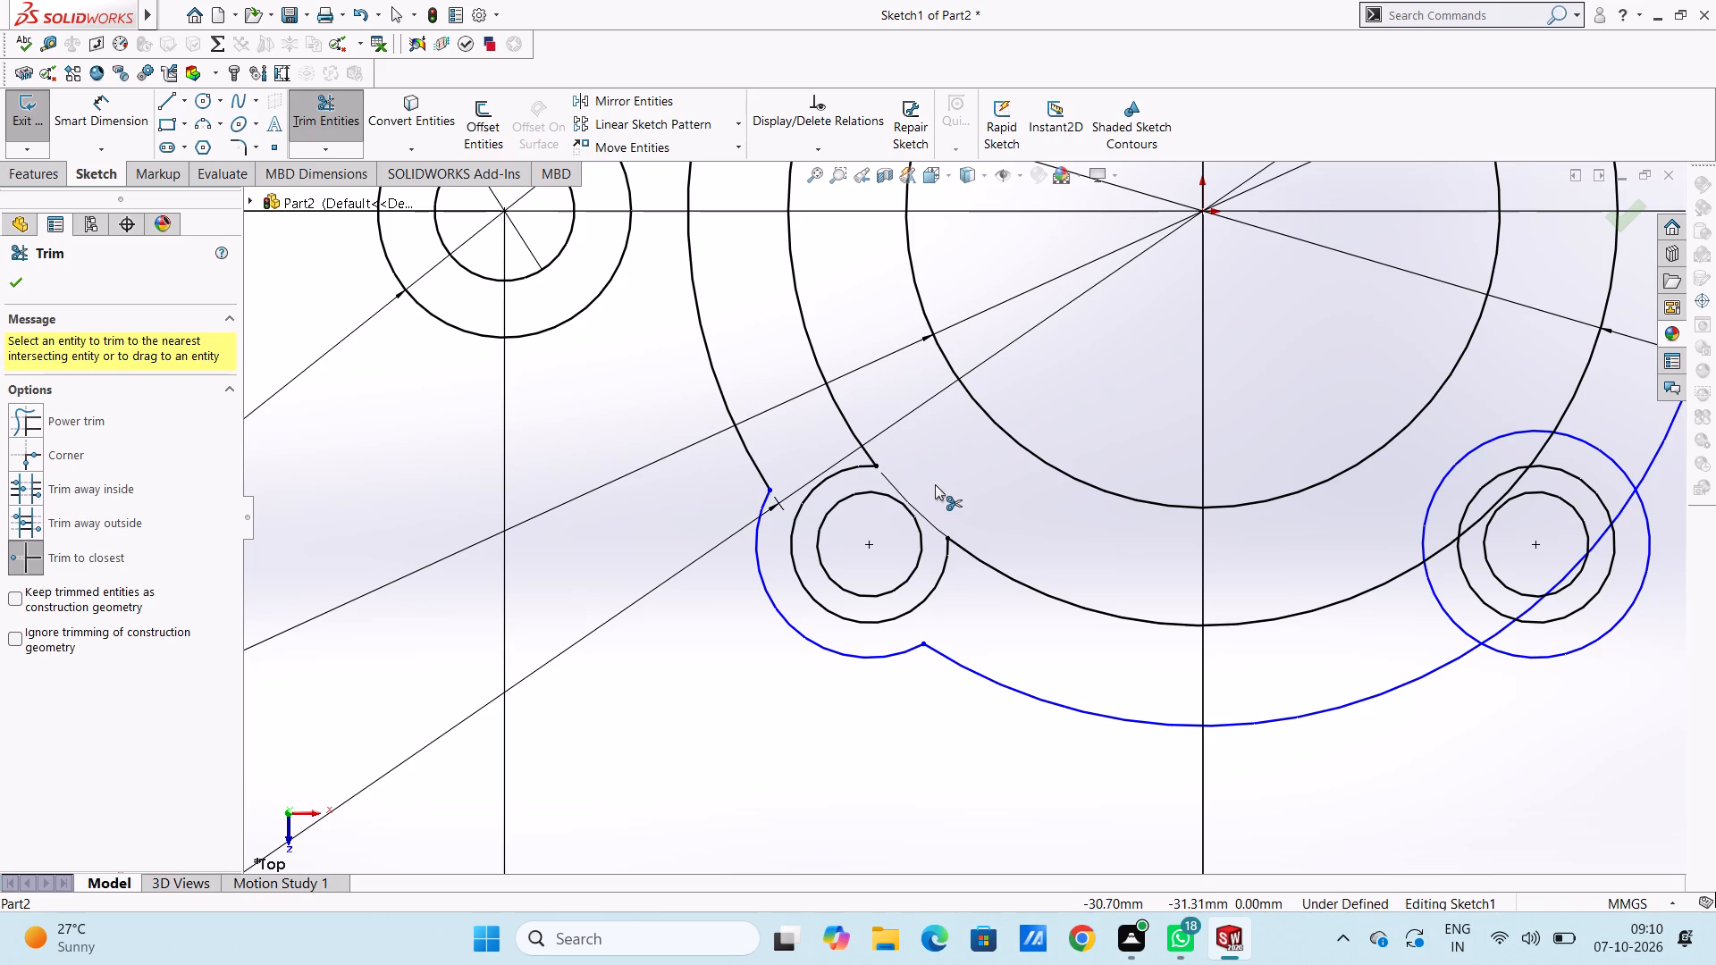
Trim the upper-right group's outermost circle, removing its arcs inside the 95 mm circle and between the 95 mm and 118 mm circles on the upper side.
scroll(935, 484, up, 4)
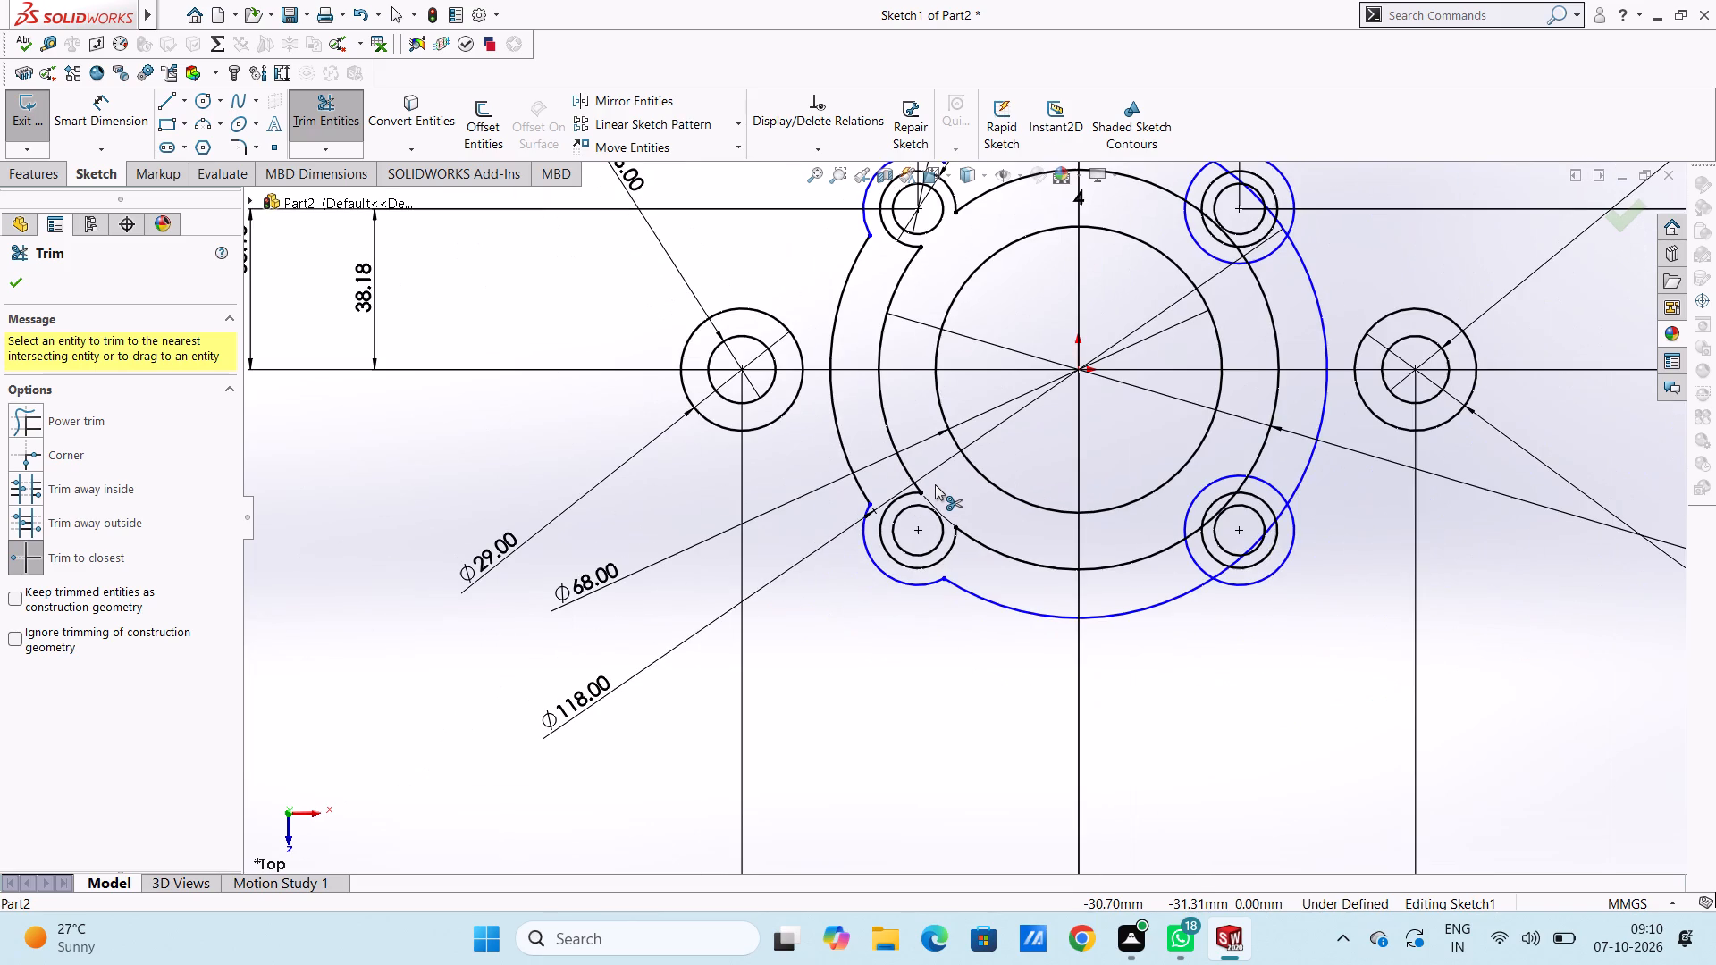
scroll(935, 484, up, 2)
scroll(1018, 360, down, 3)
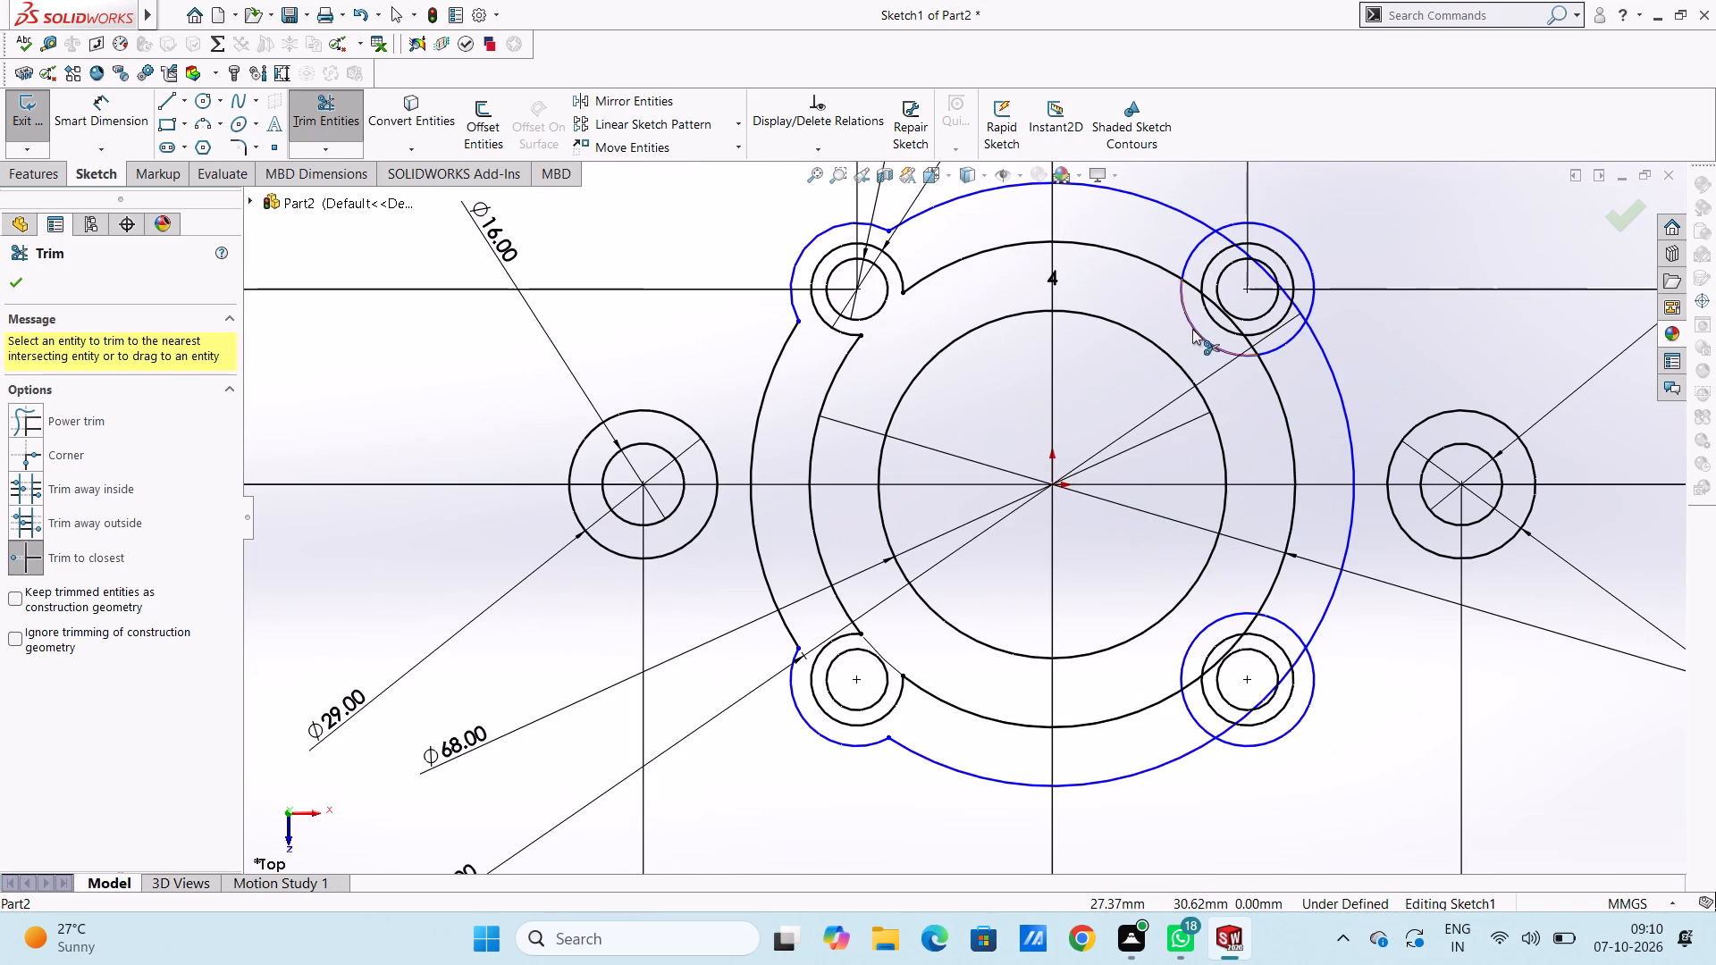
click(1193, 330)
click(1187, 259)
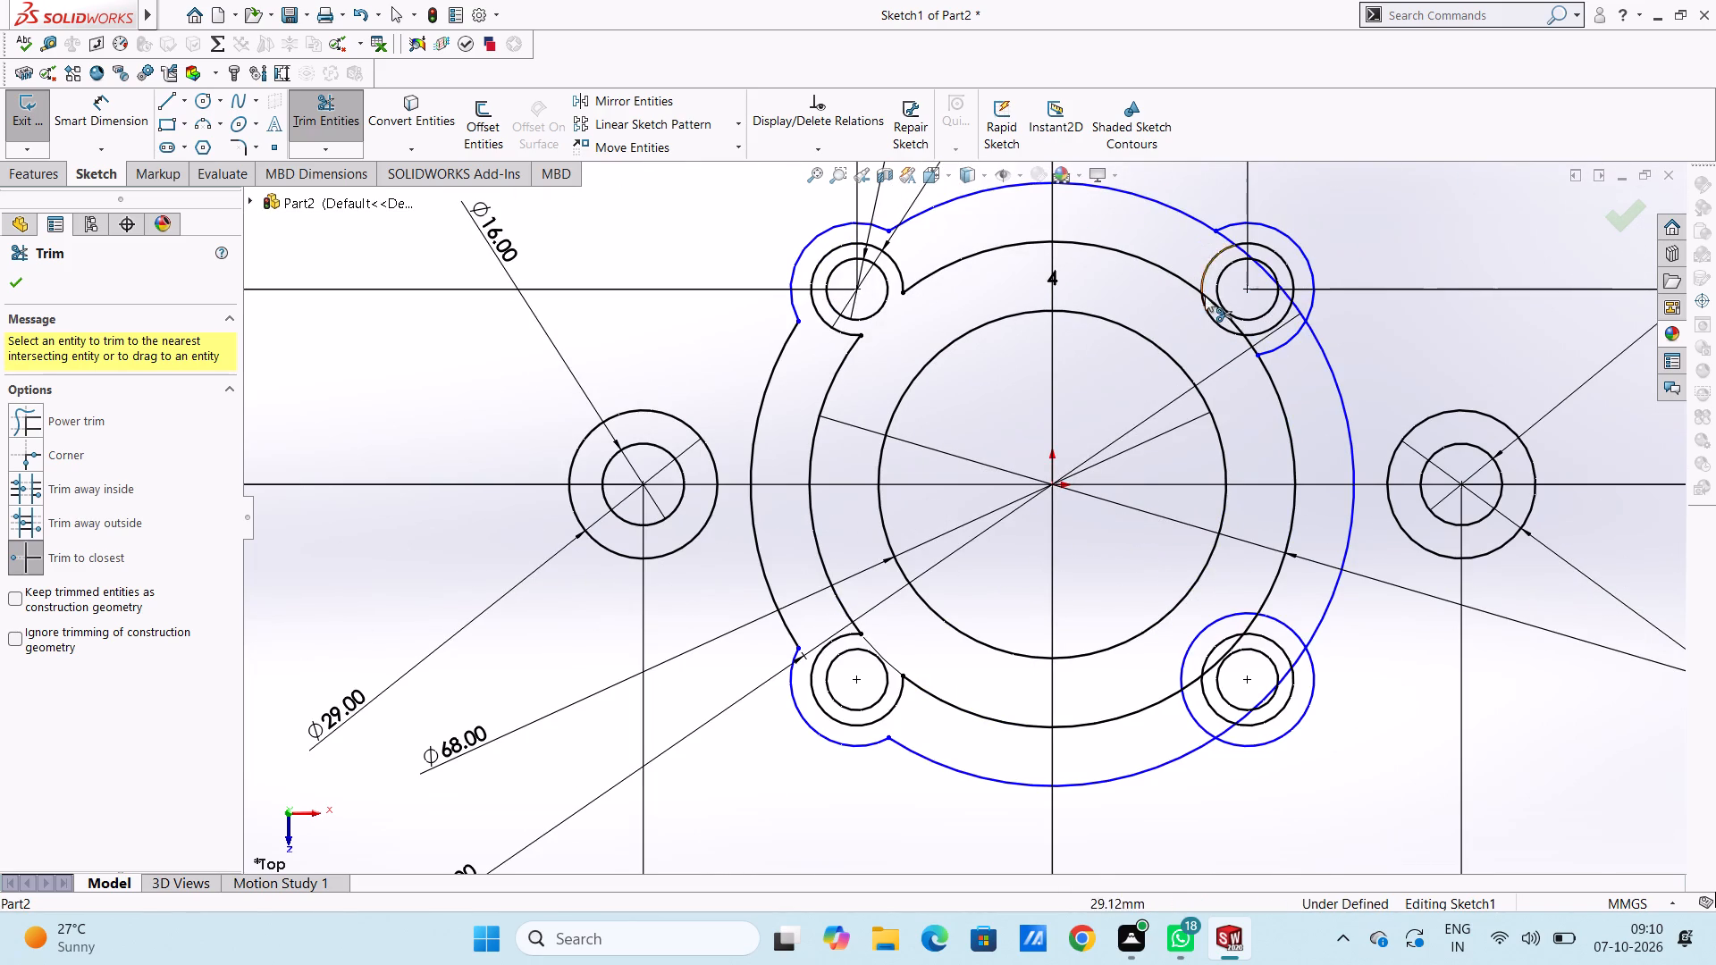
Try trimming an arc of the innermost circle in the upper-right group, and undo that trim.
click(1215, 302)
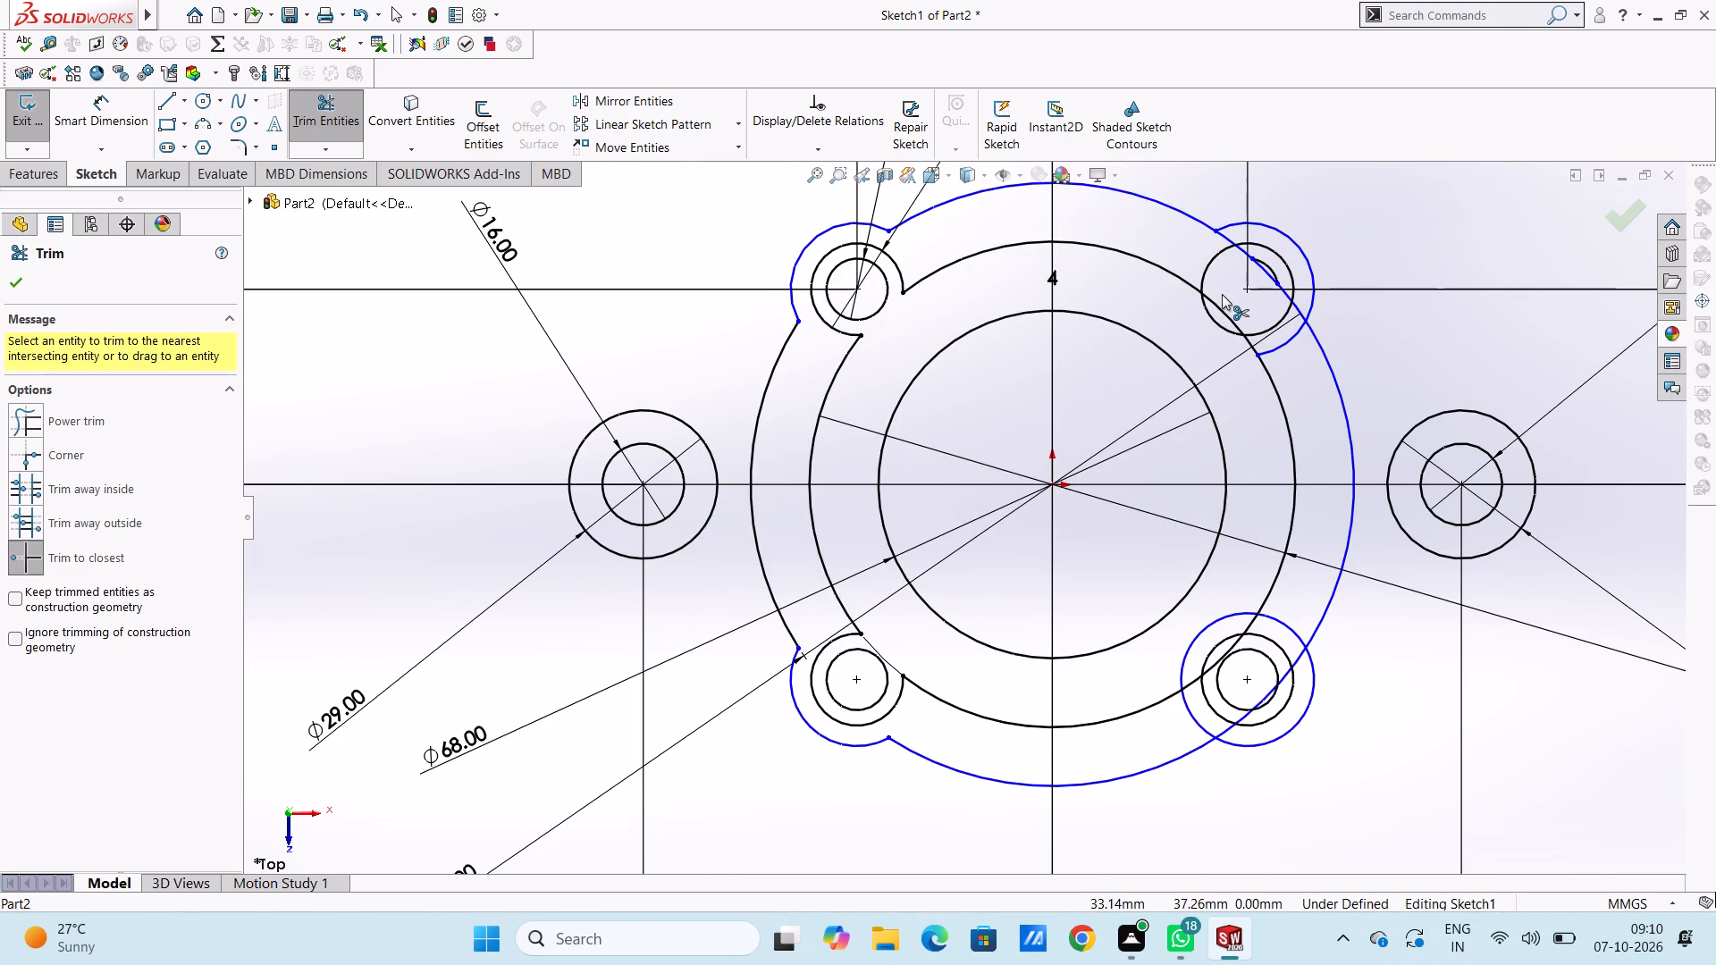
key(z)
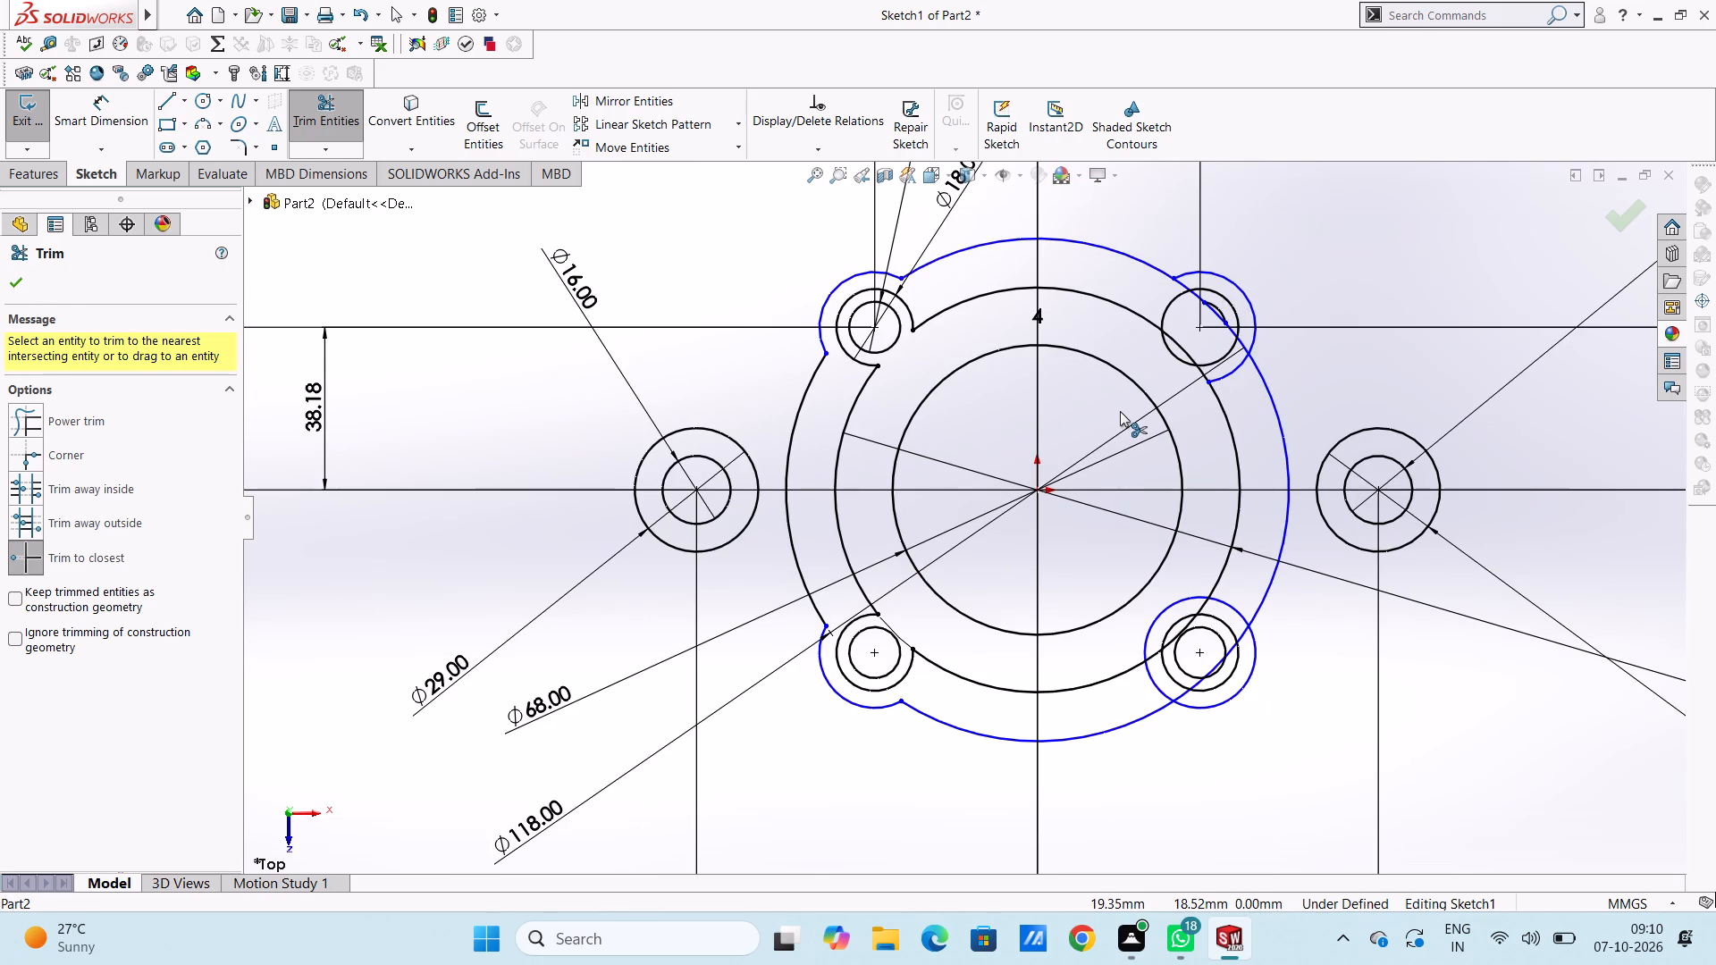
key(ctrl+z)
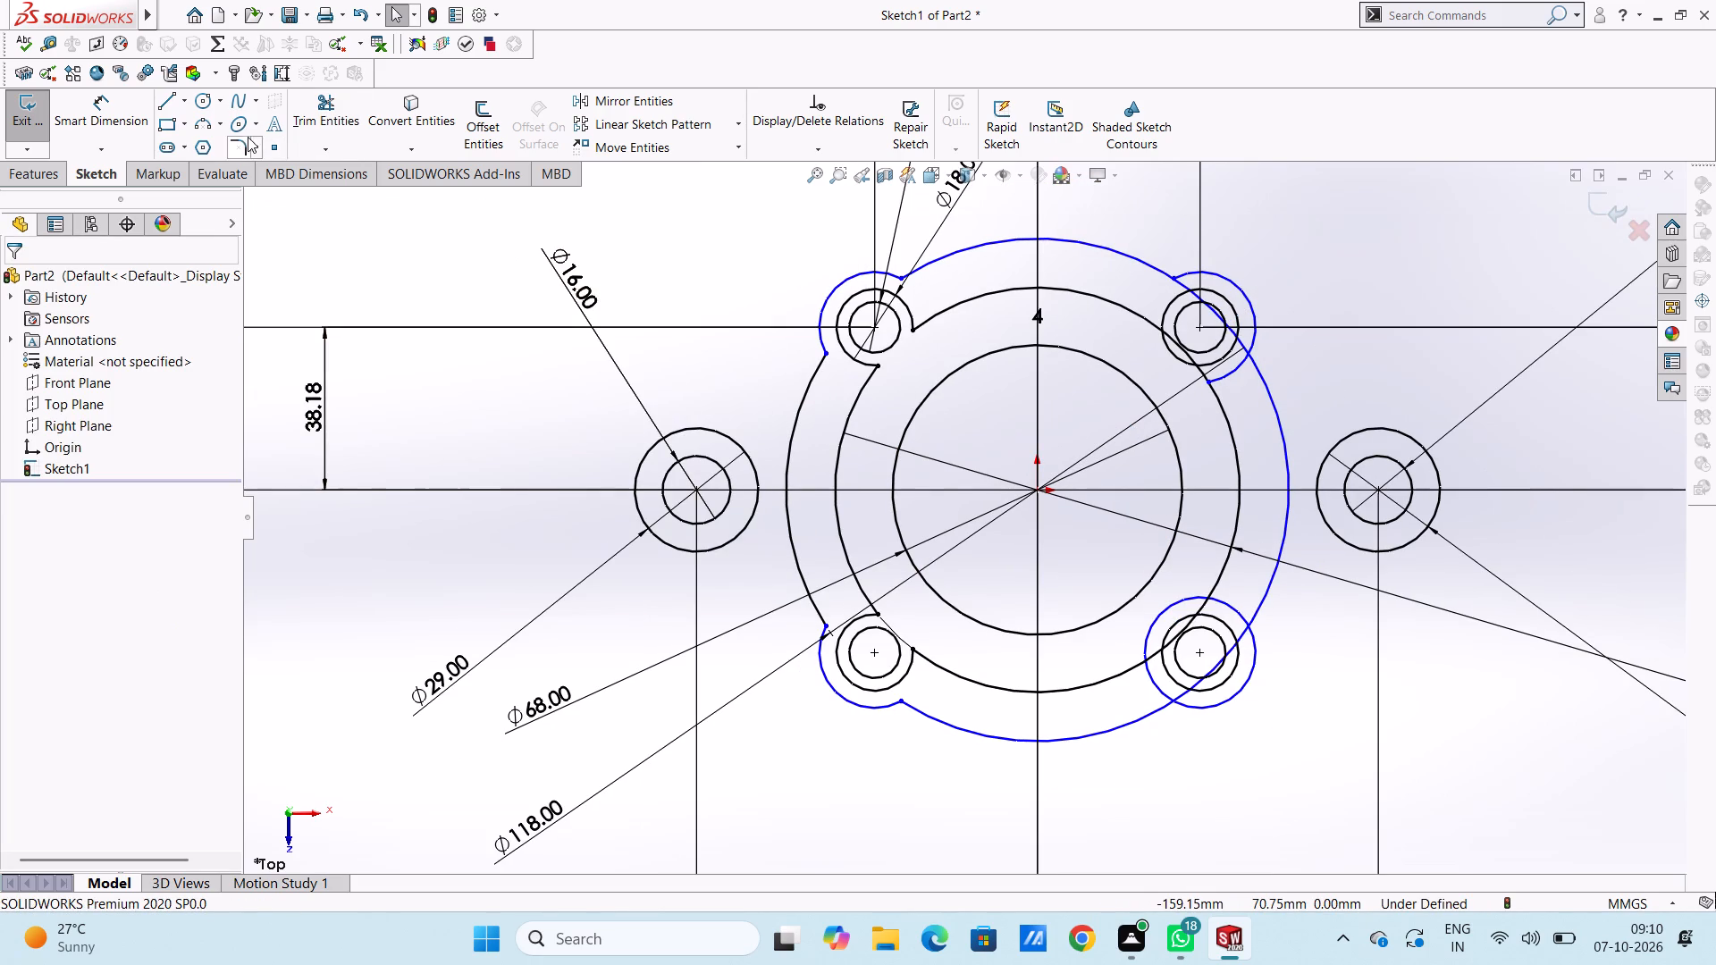
Trim the upper-right group's 18 mm circle arc inside the 95 mm circle and the 95 mm circle's segment inside the 18 mm circle.
click(323, 117)
scroll(1127, 365, down, 3)
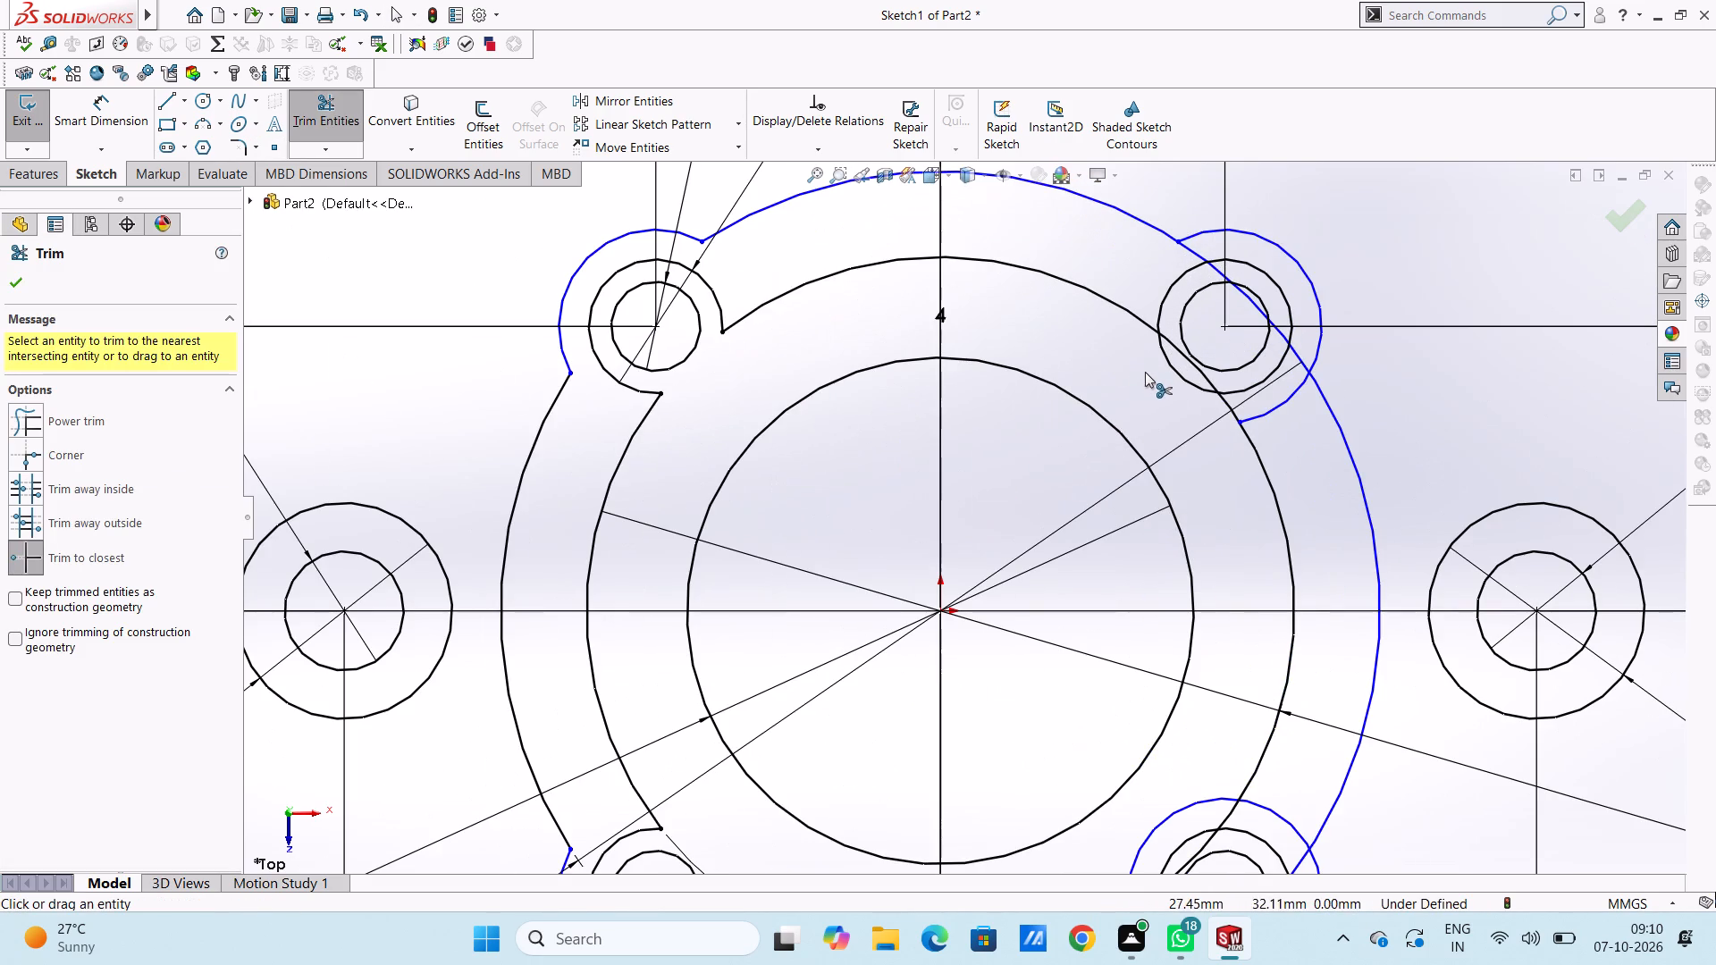
click(1170, 368)
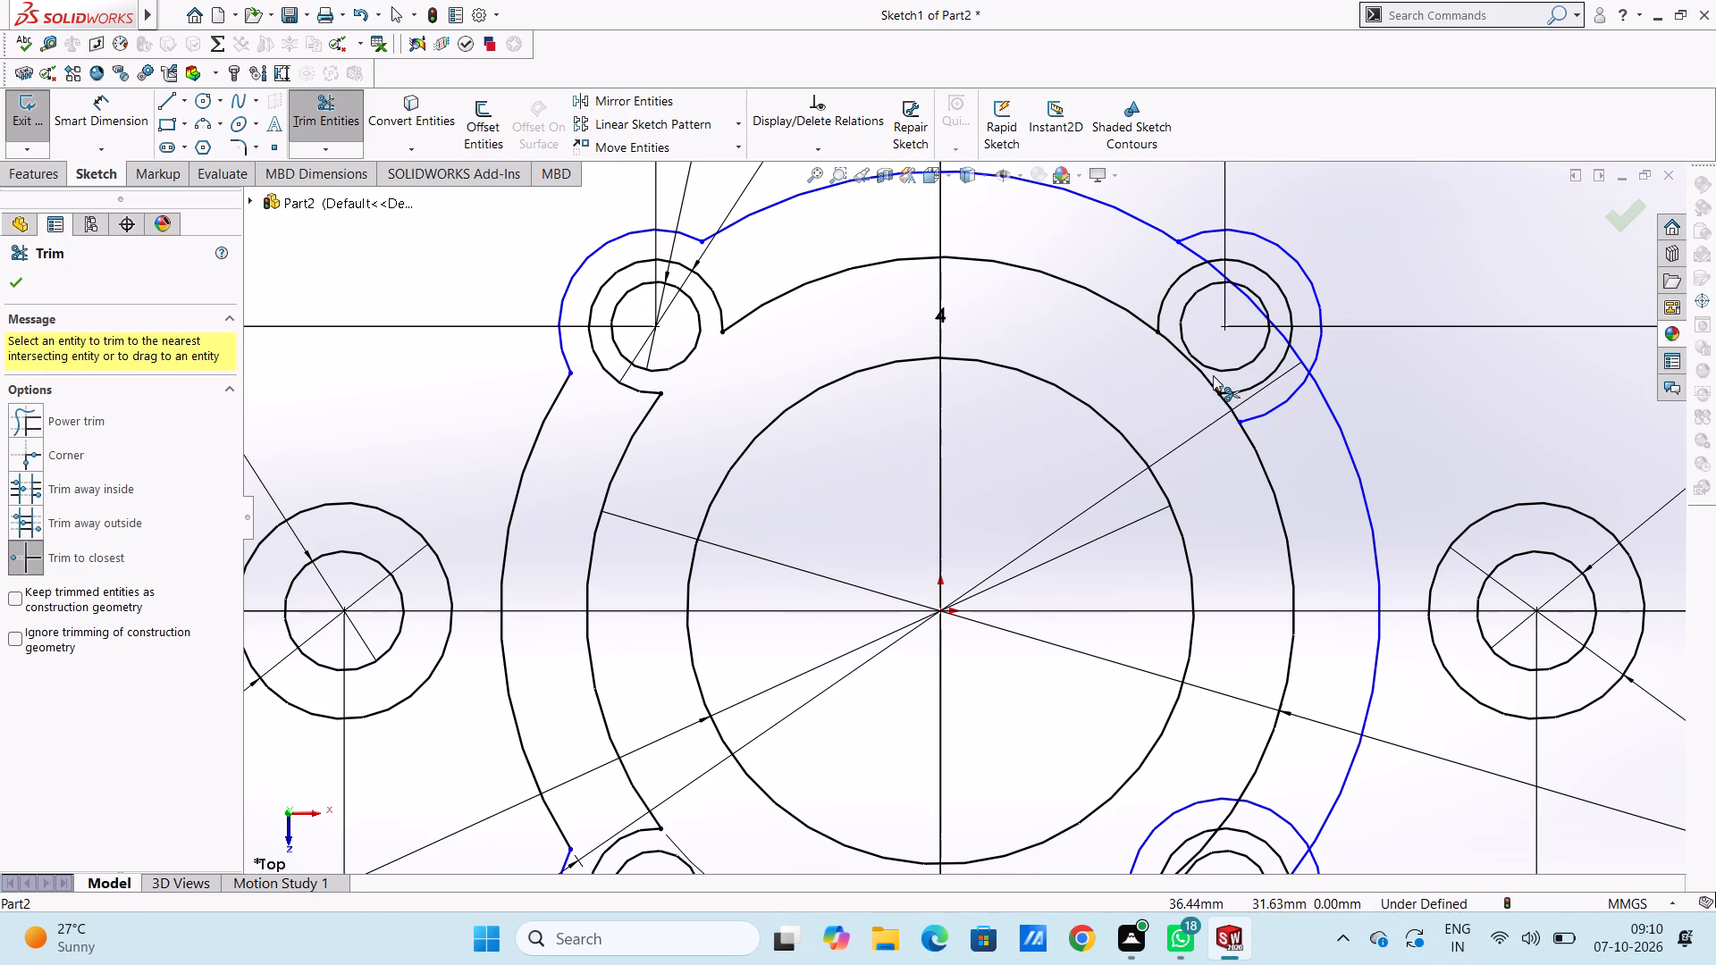
click(1208, 383)
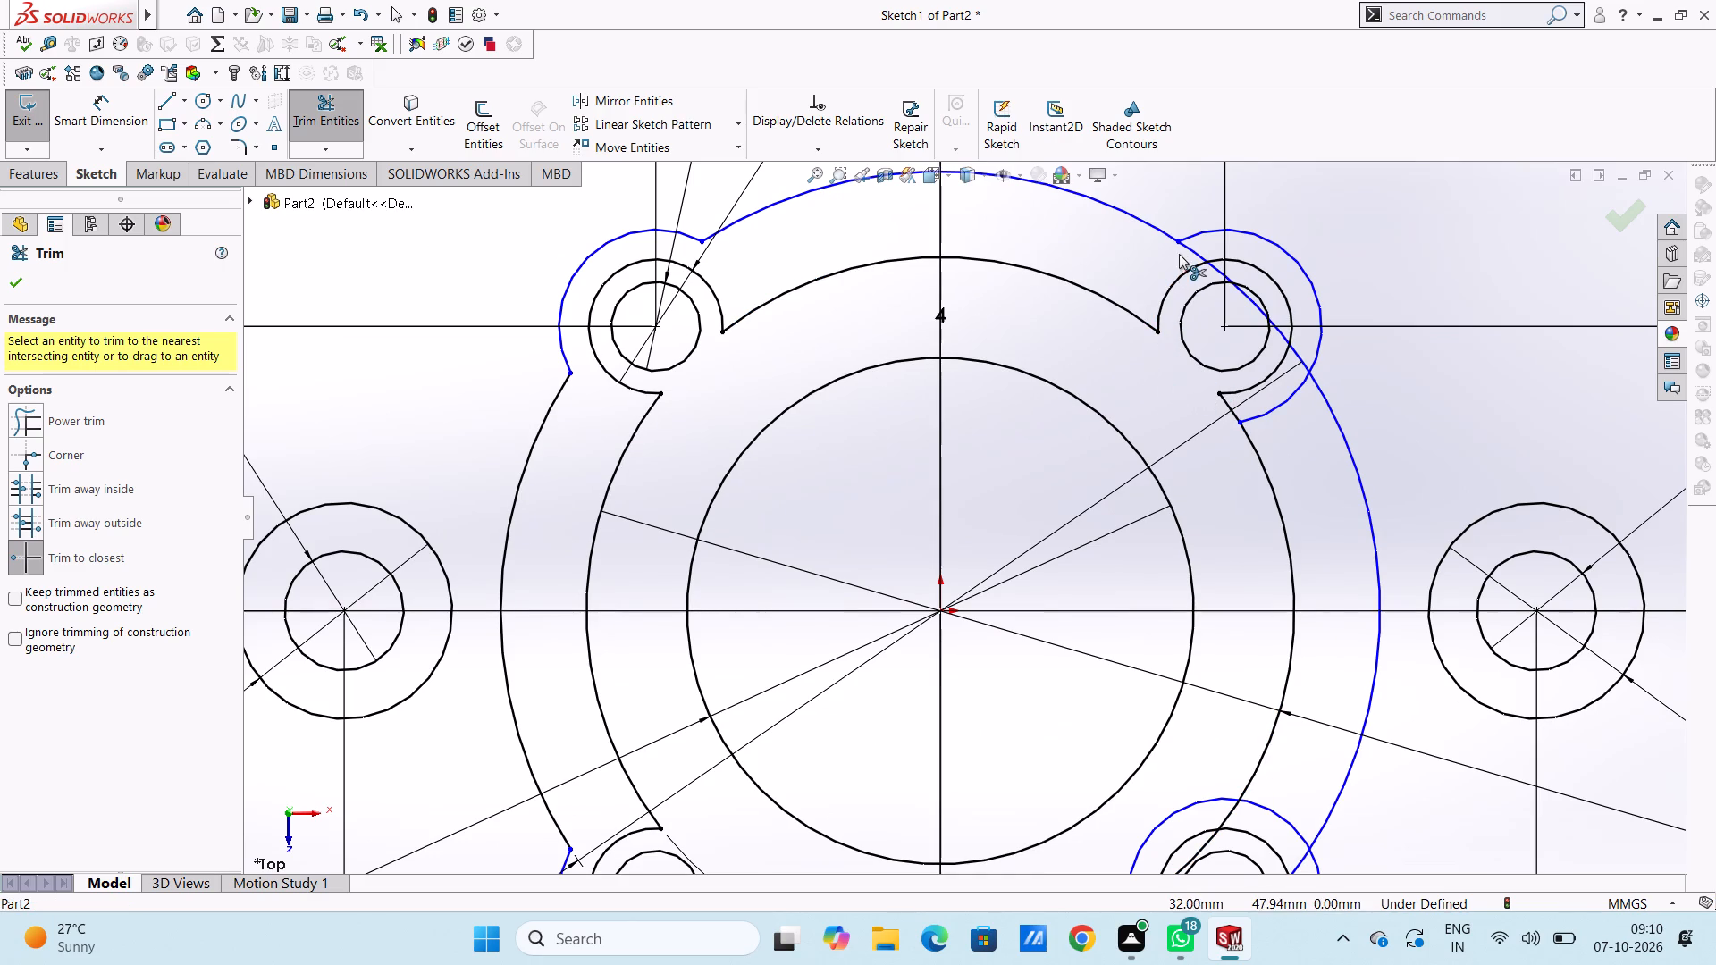
Trim the 118 mm circle's segments through the upper-right circle group and the outermost circle's remaining arc inside the 118 mm circle.
click(1190, 252)
click(1225, 271)
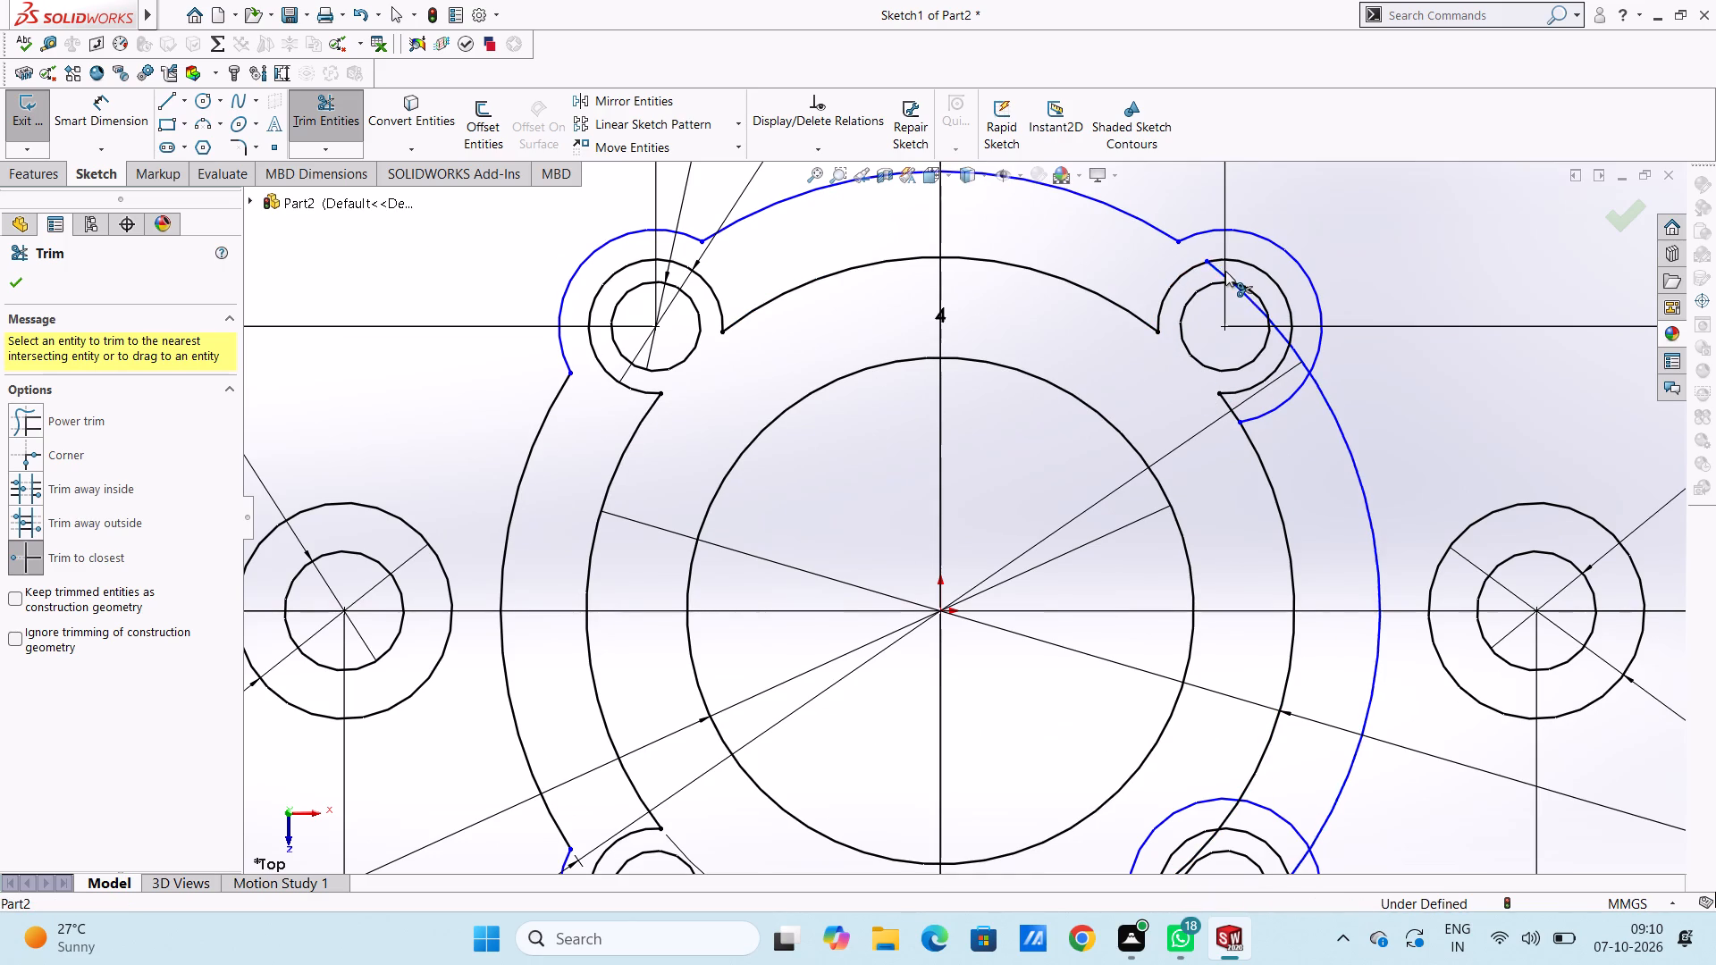
click(1241, 297)
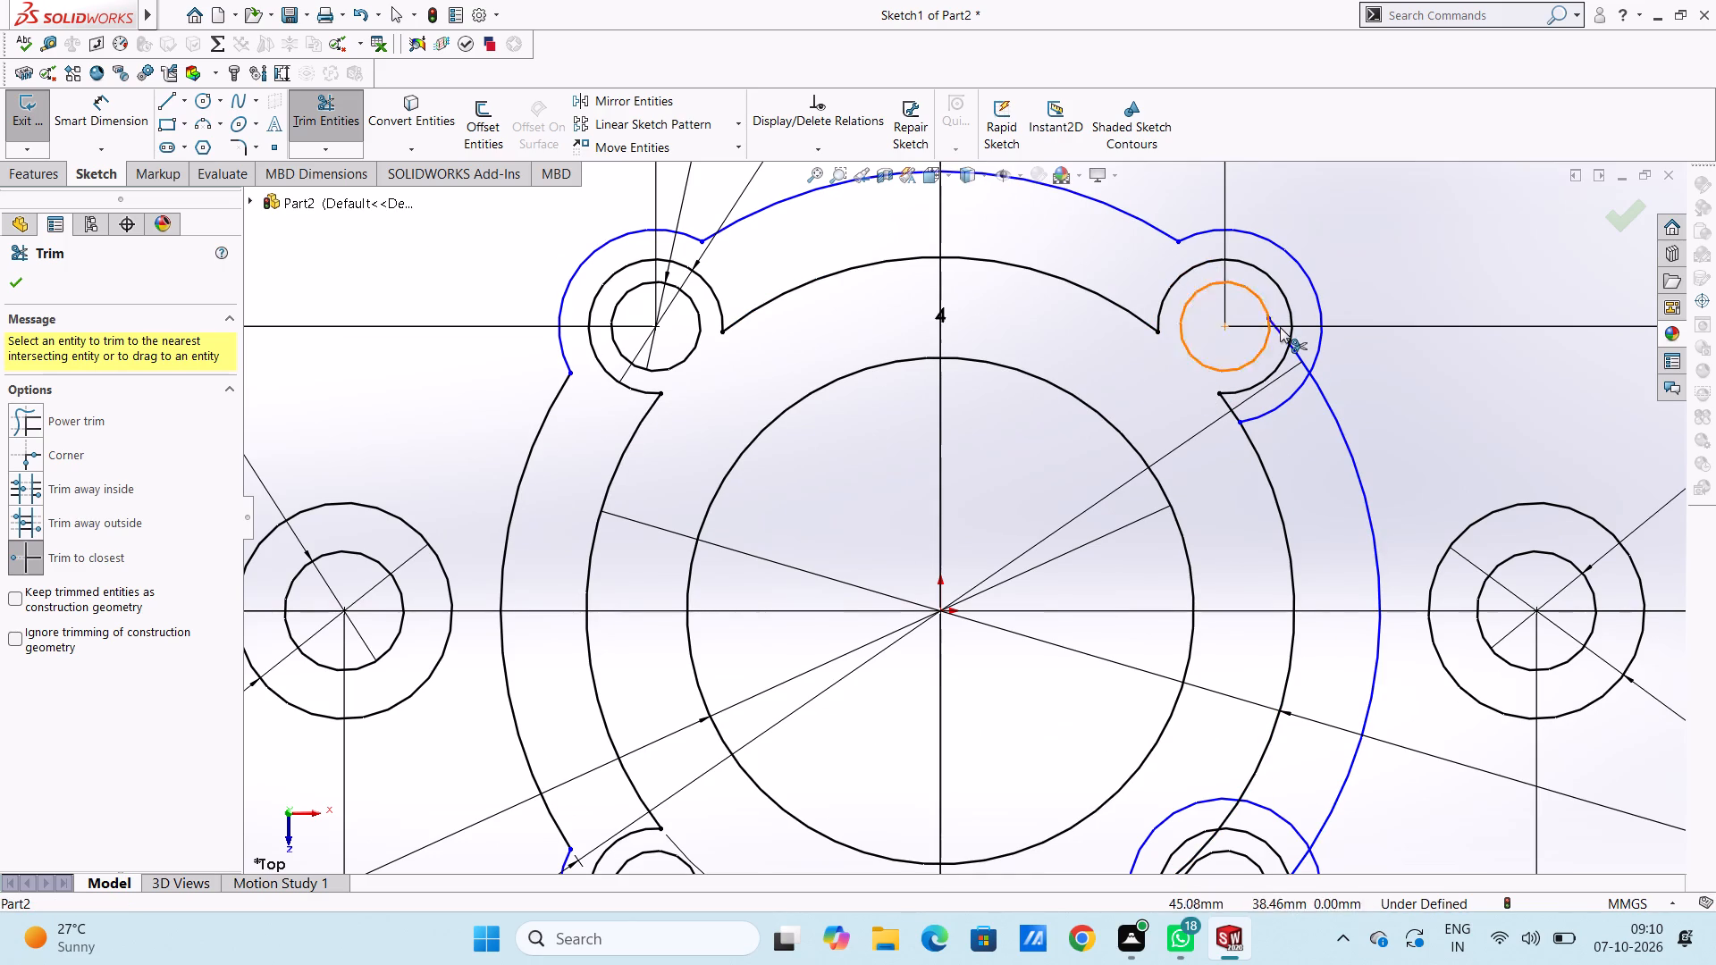
click(1282, 329)
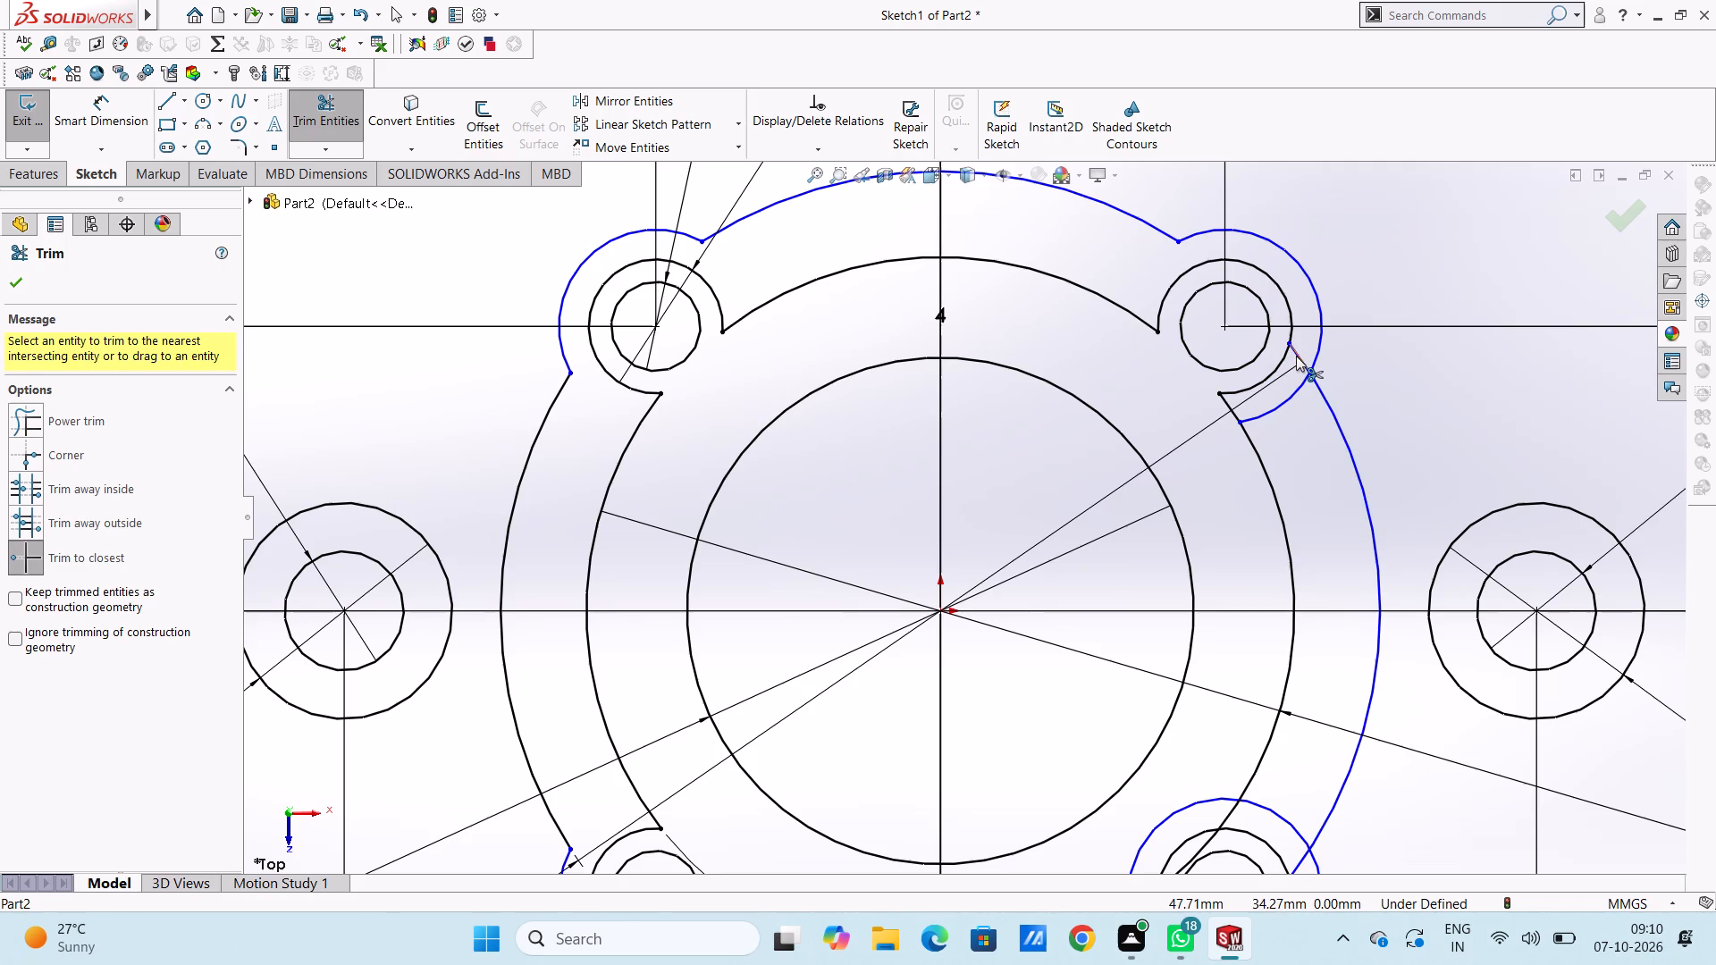
click(1296, 356)
click(1296, 386)
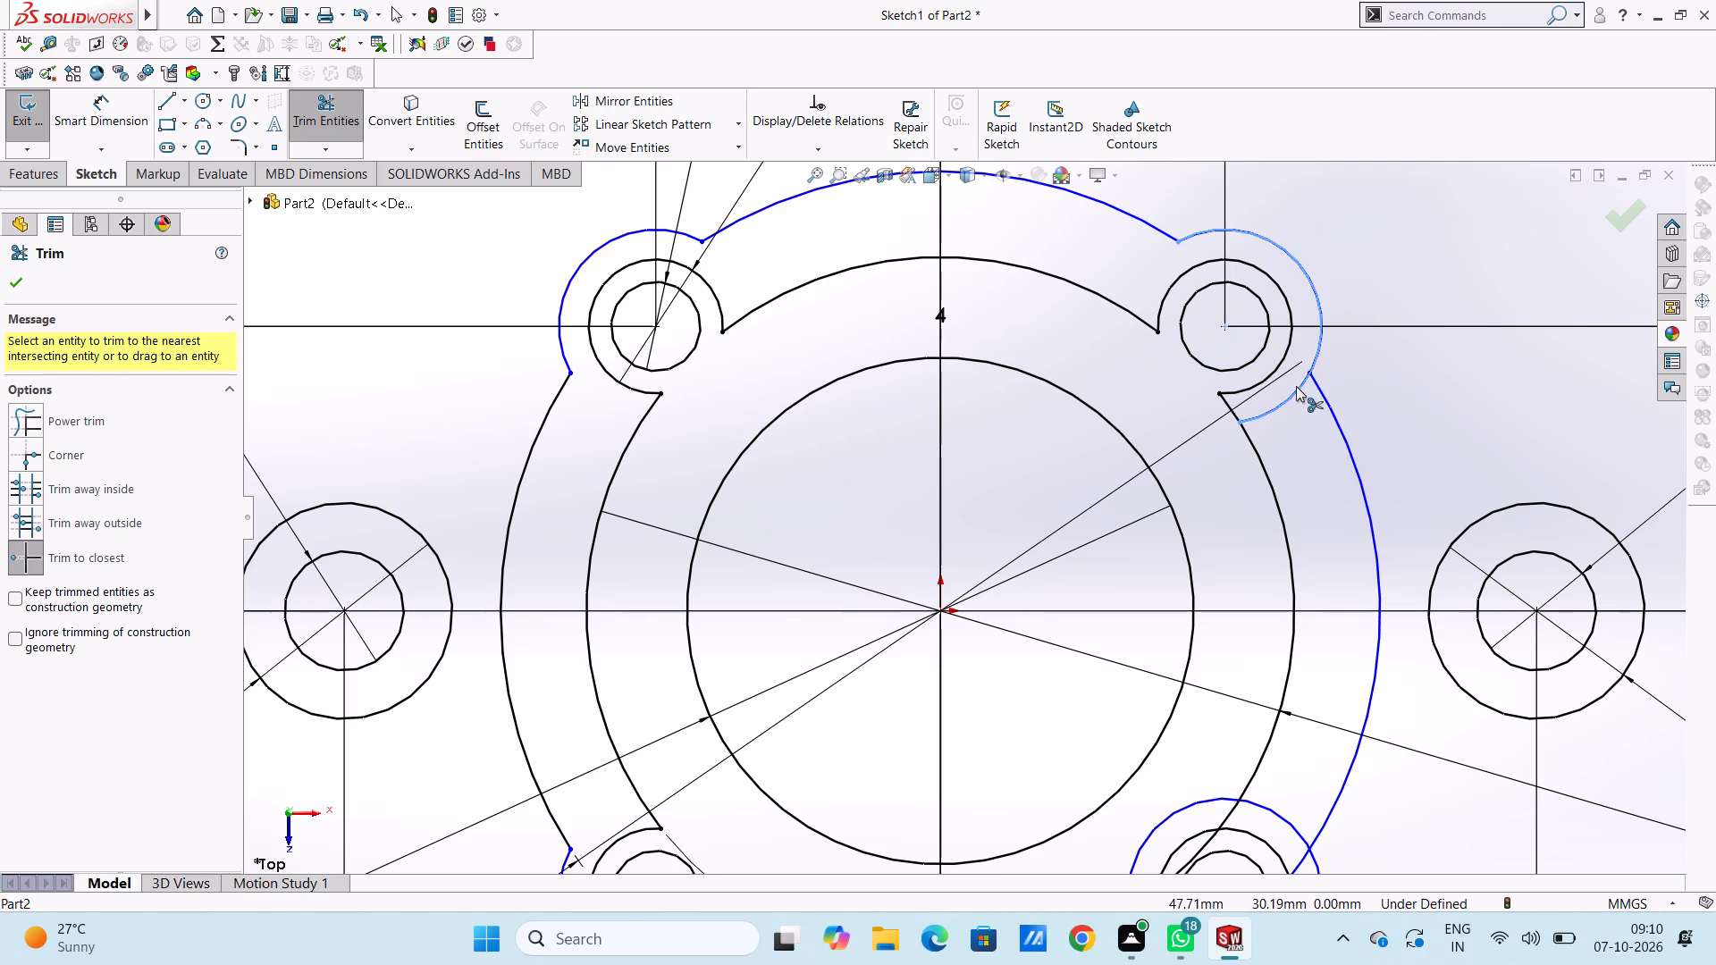
Trim the lower-right group's outermost and 18 mm circles on their inward side, plus the 95 mm circle's segment inside the 18 mm circle.
scroll(1294, 418, up, 3)
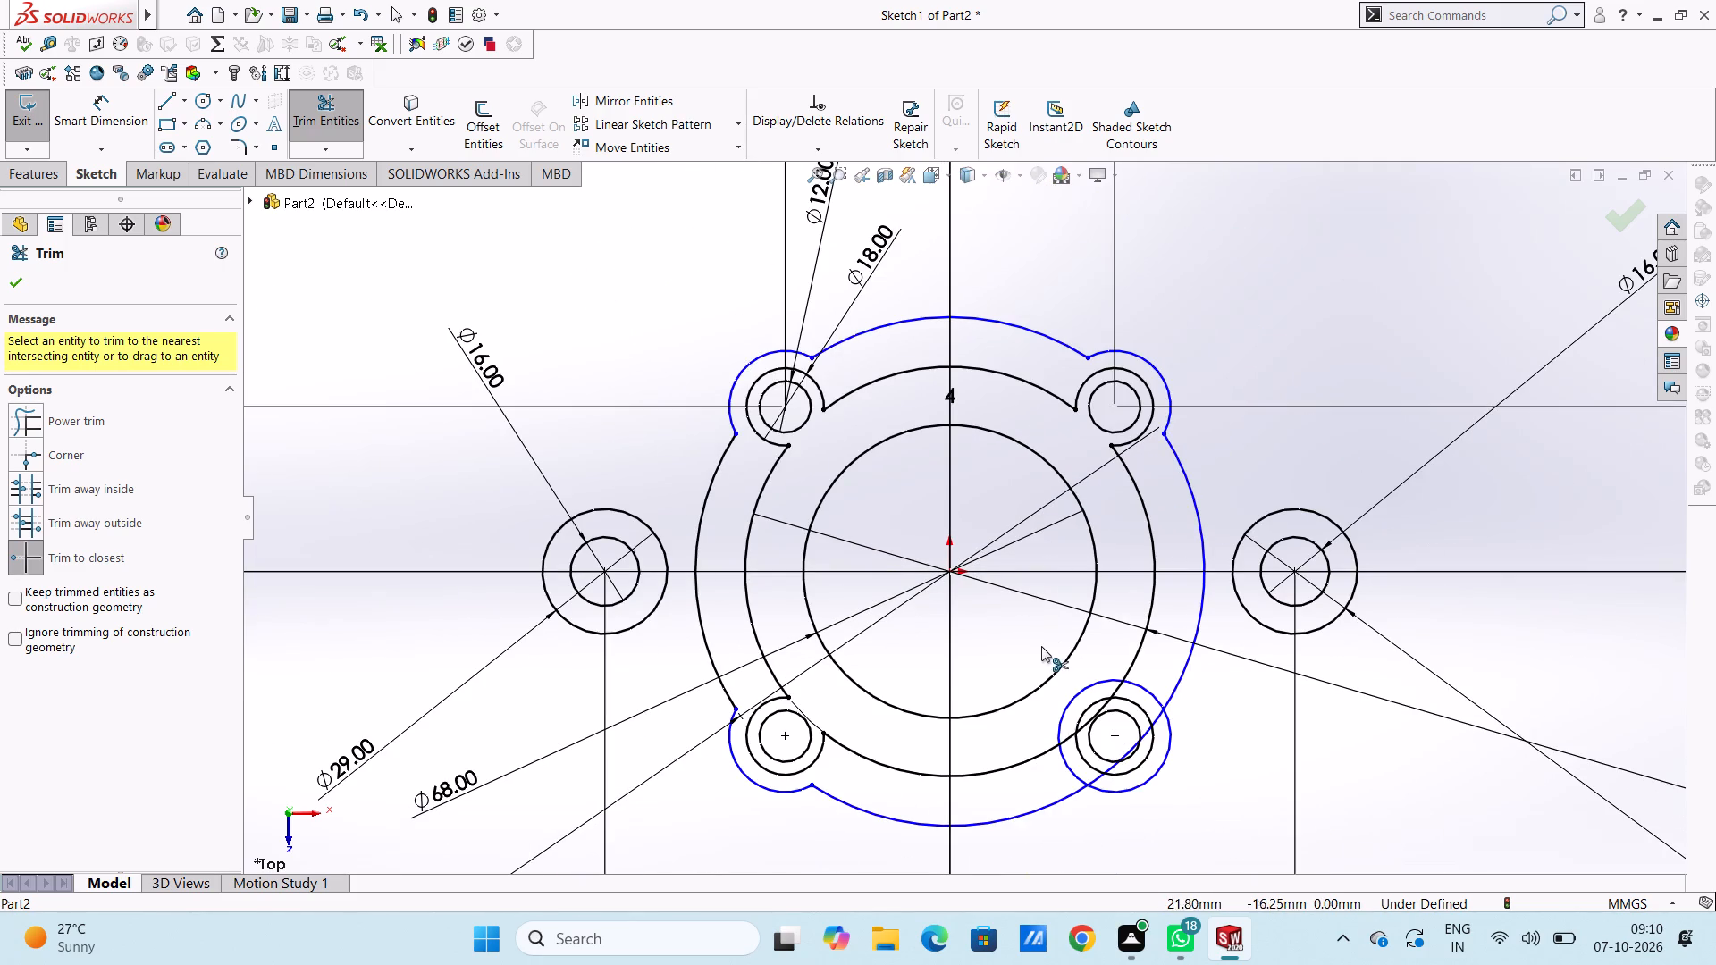
scroll(1039, 649, up, 4)
scroll(1022, 670, down, 5)
scroll(977, 449, down, 5)
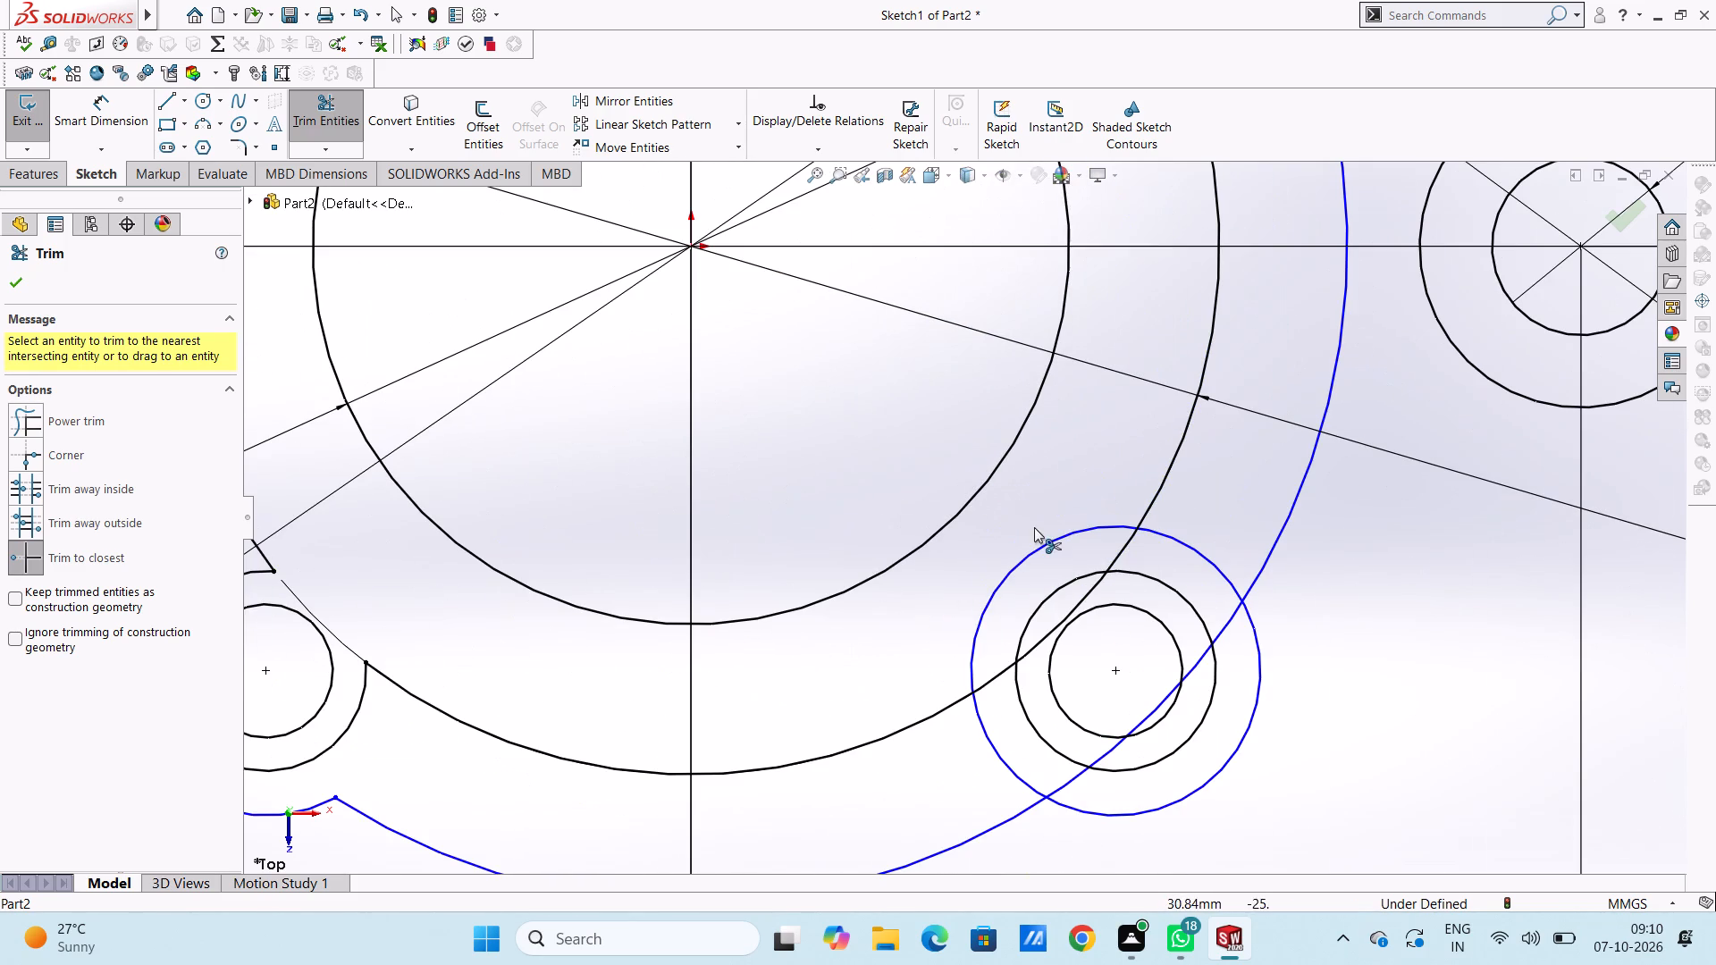
click(1025, 553)
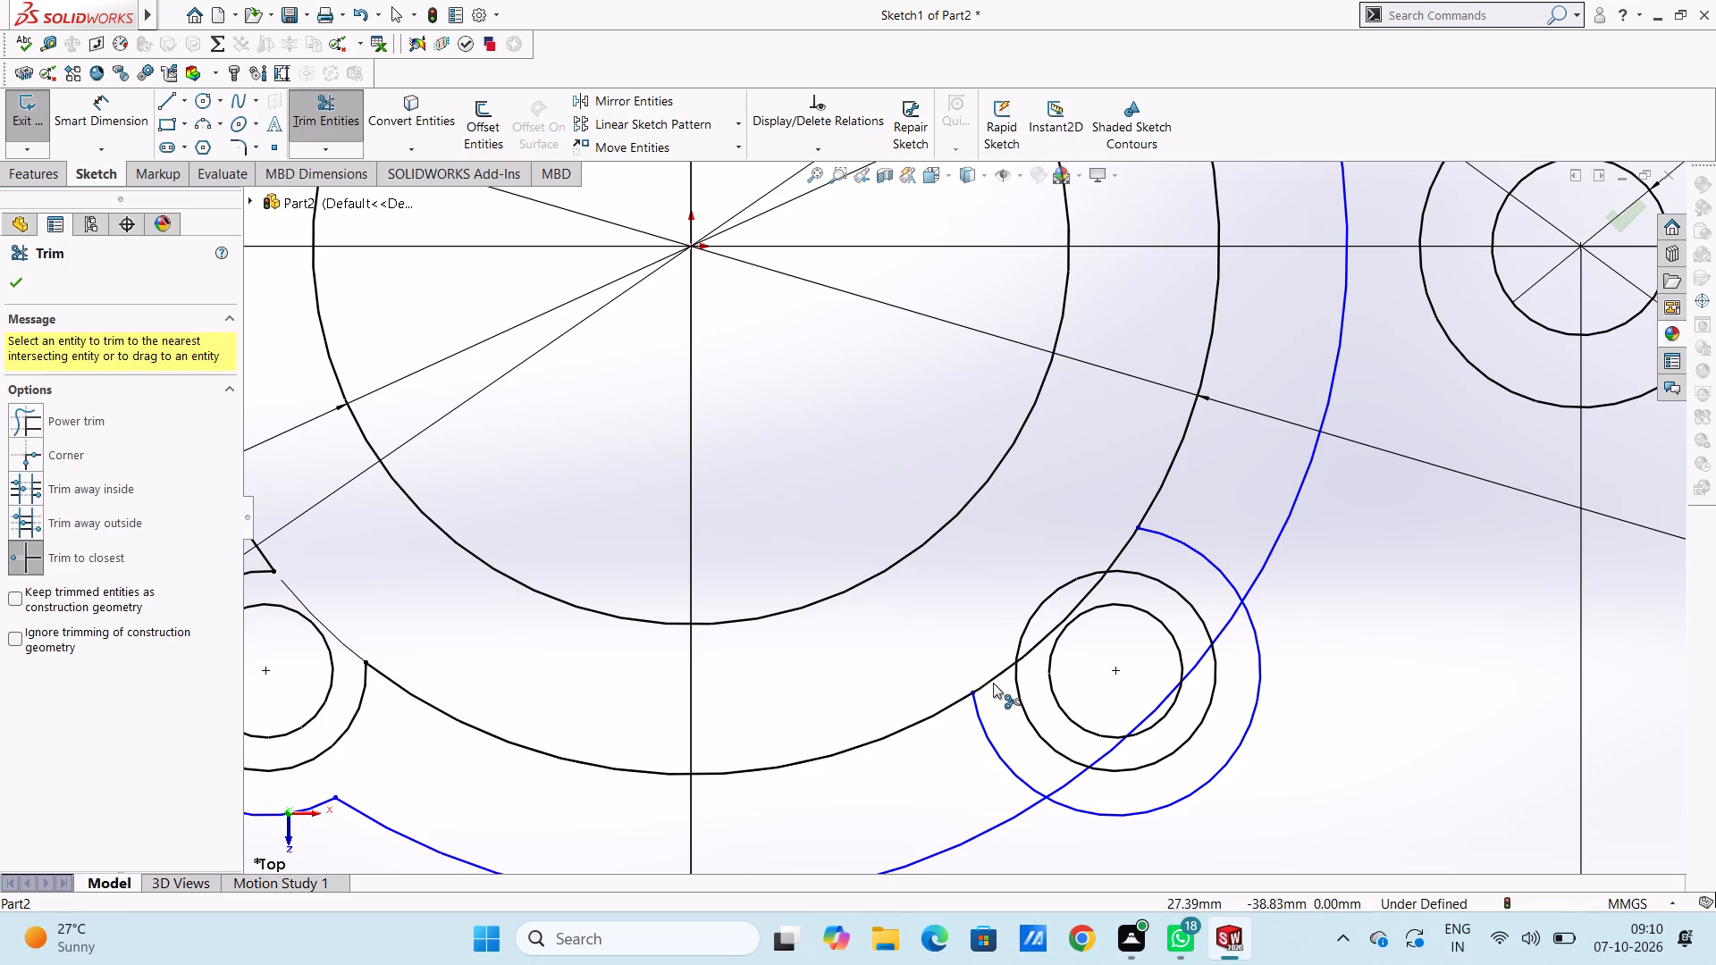
click(980, 710)
click(1039, 612)
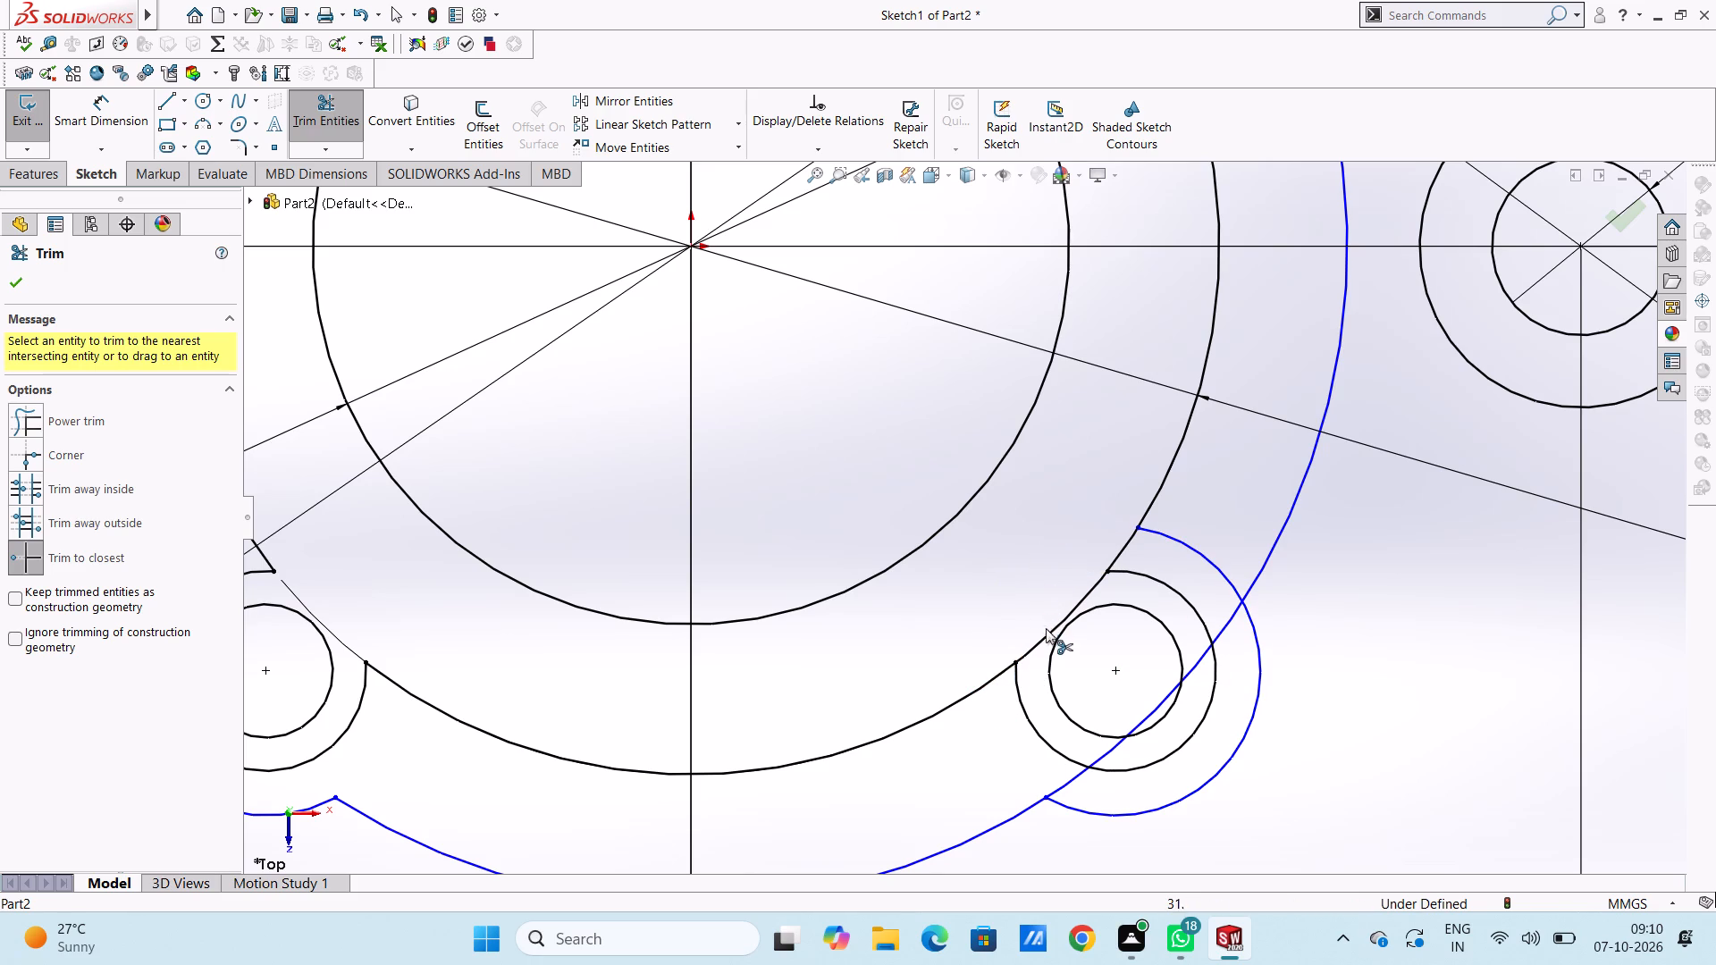
click(1034, 650)
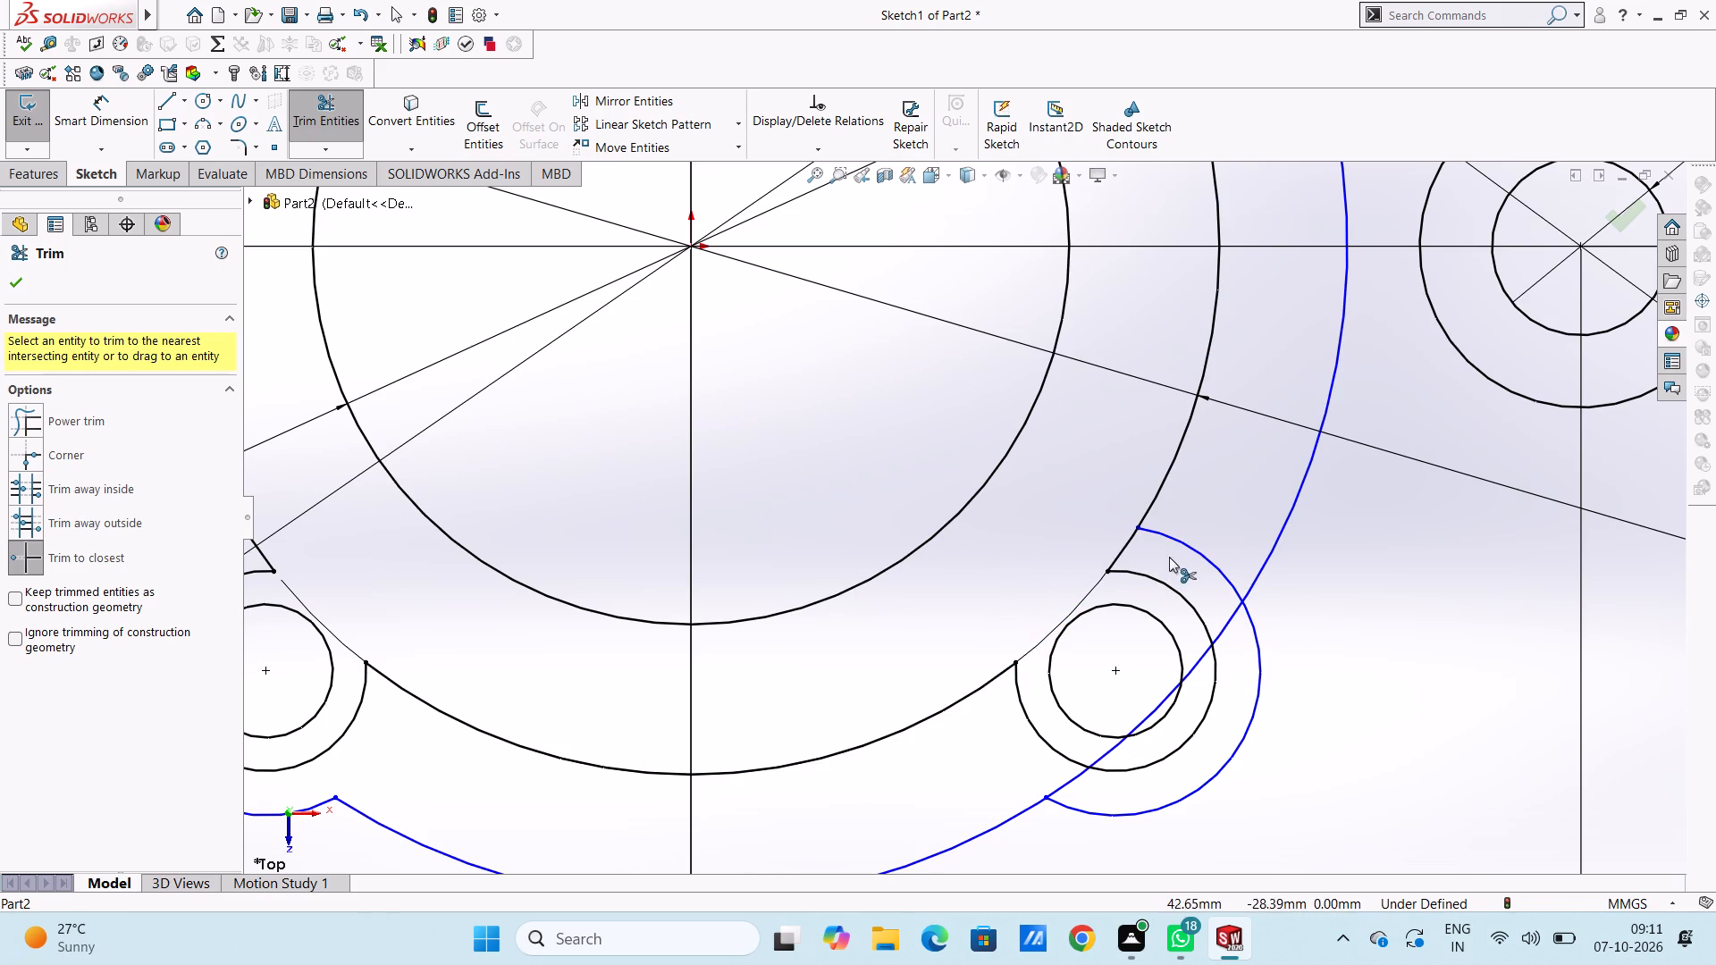
click(1175, 537)
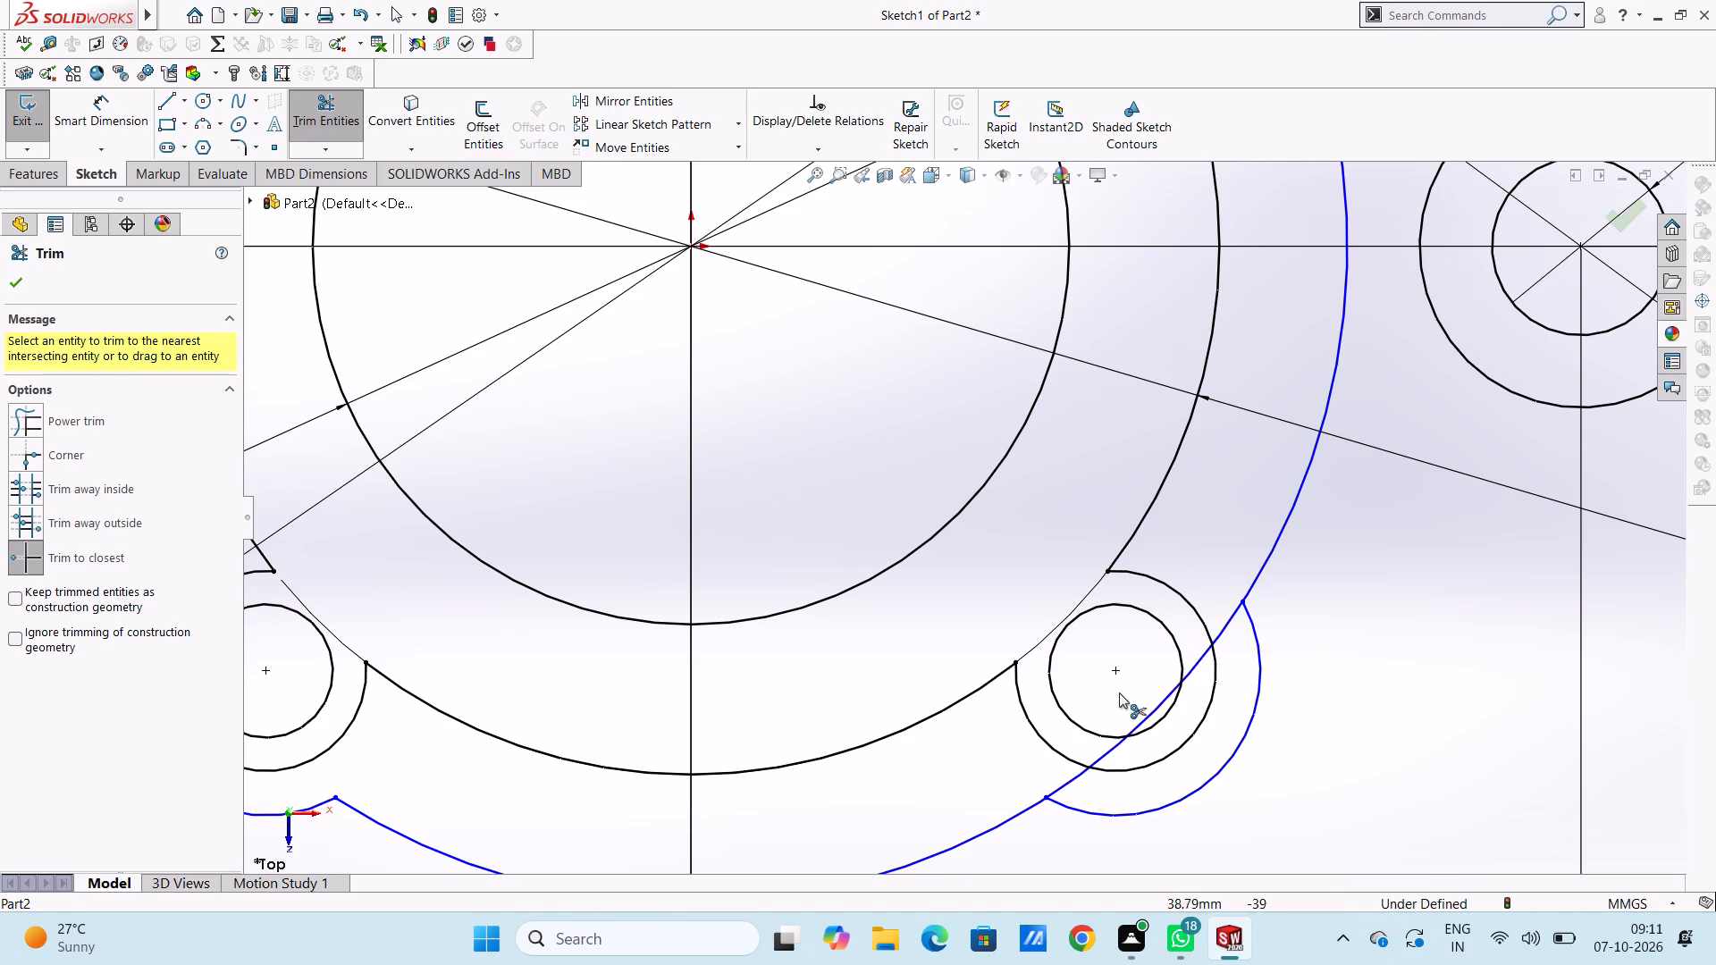
Trim away all segments of the 118 mm circle that pass through the lower-right circle group, and finish trimming.
click(1147, 716)
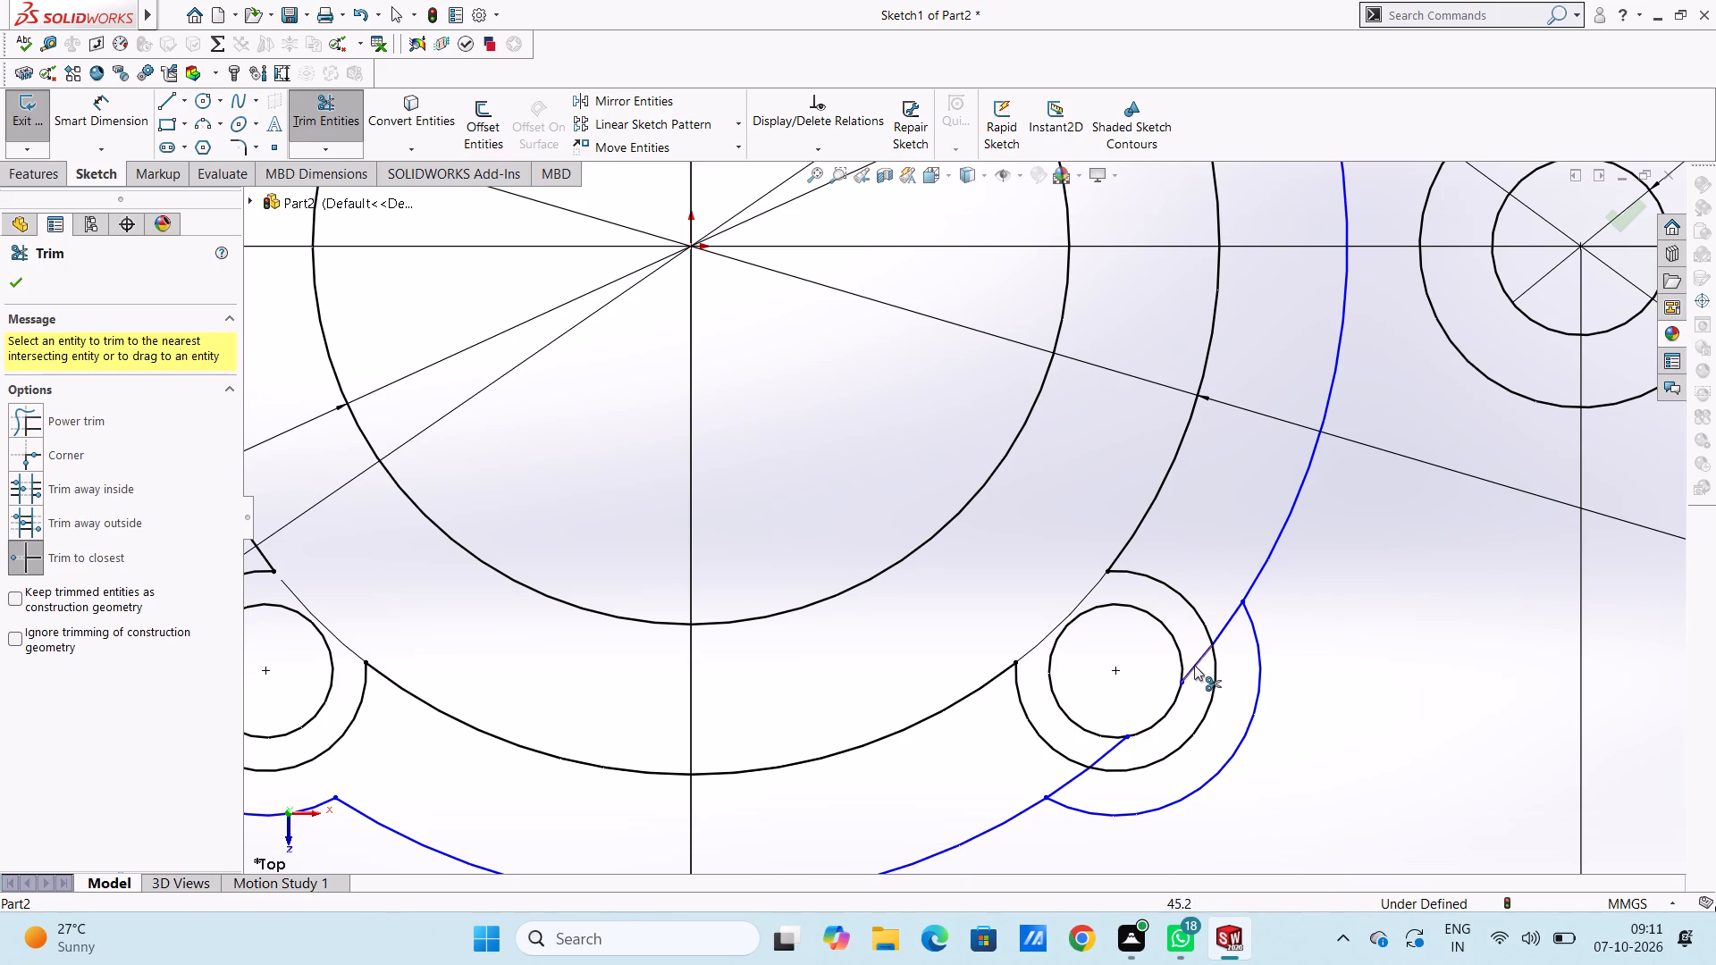
click(1194, 665)
click(1231, 626)
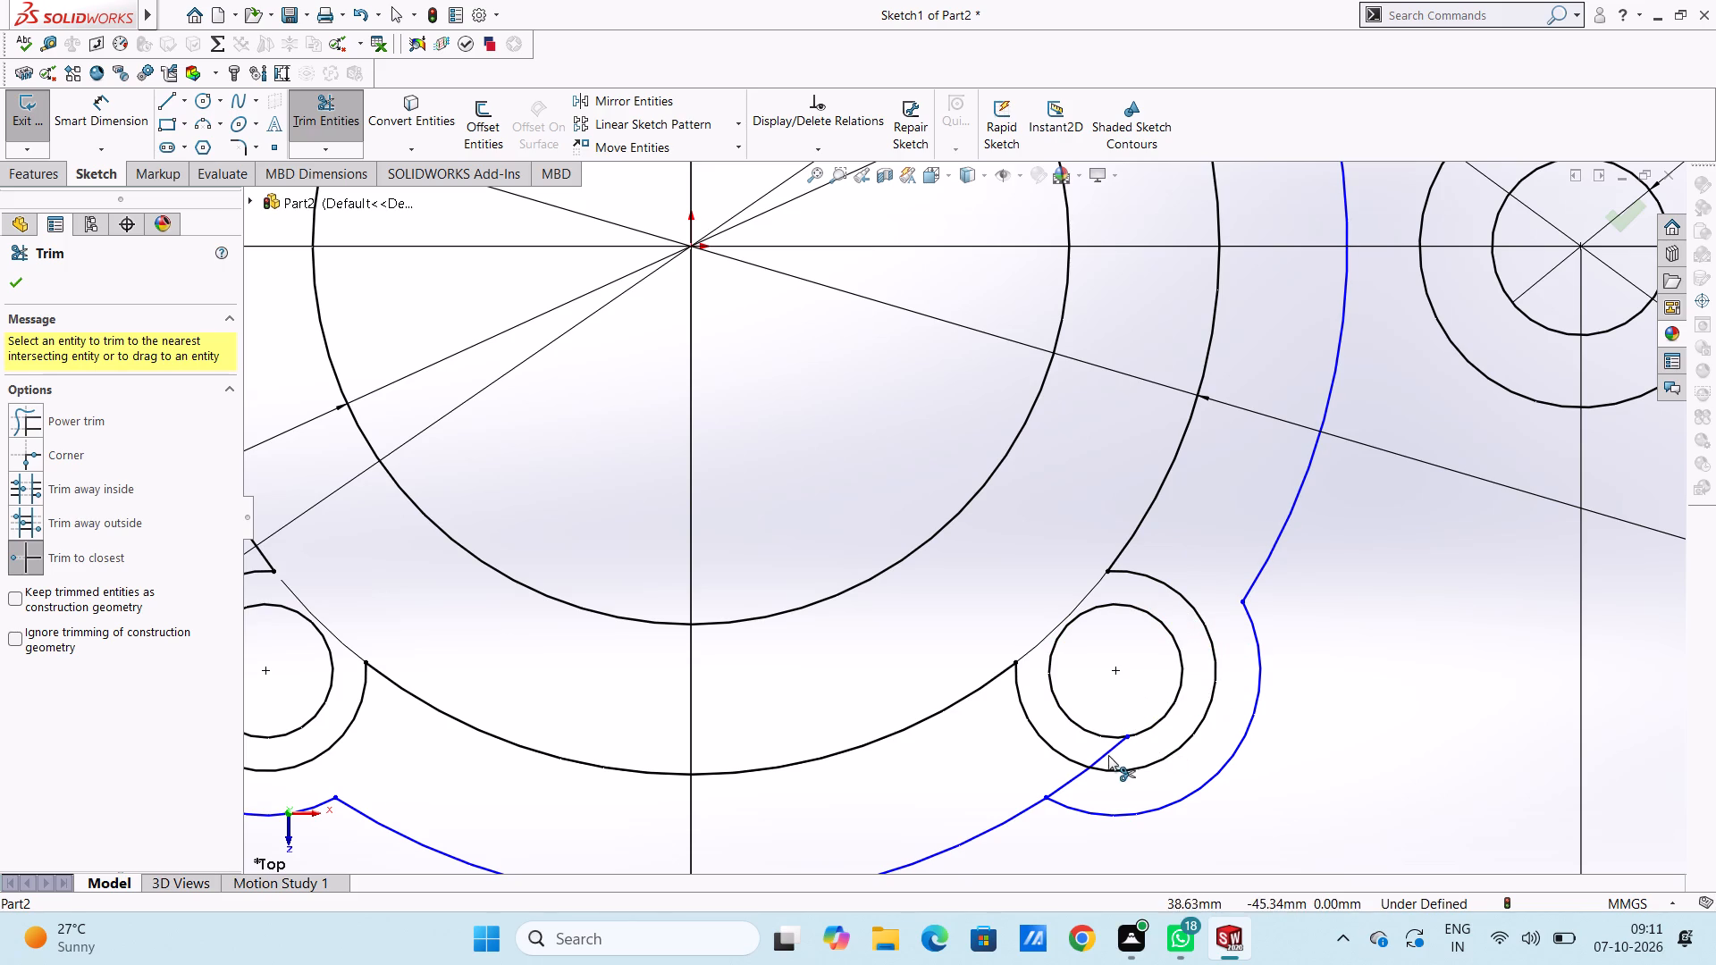
click(1105, 754)
click(1078, 778)
scroll(1105, 690, up, 2)
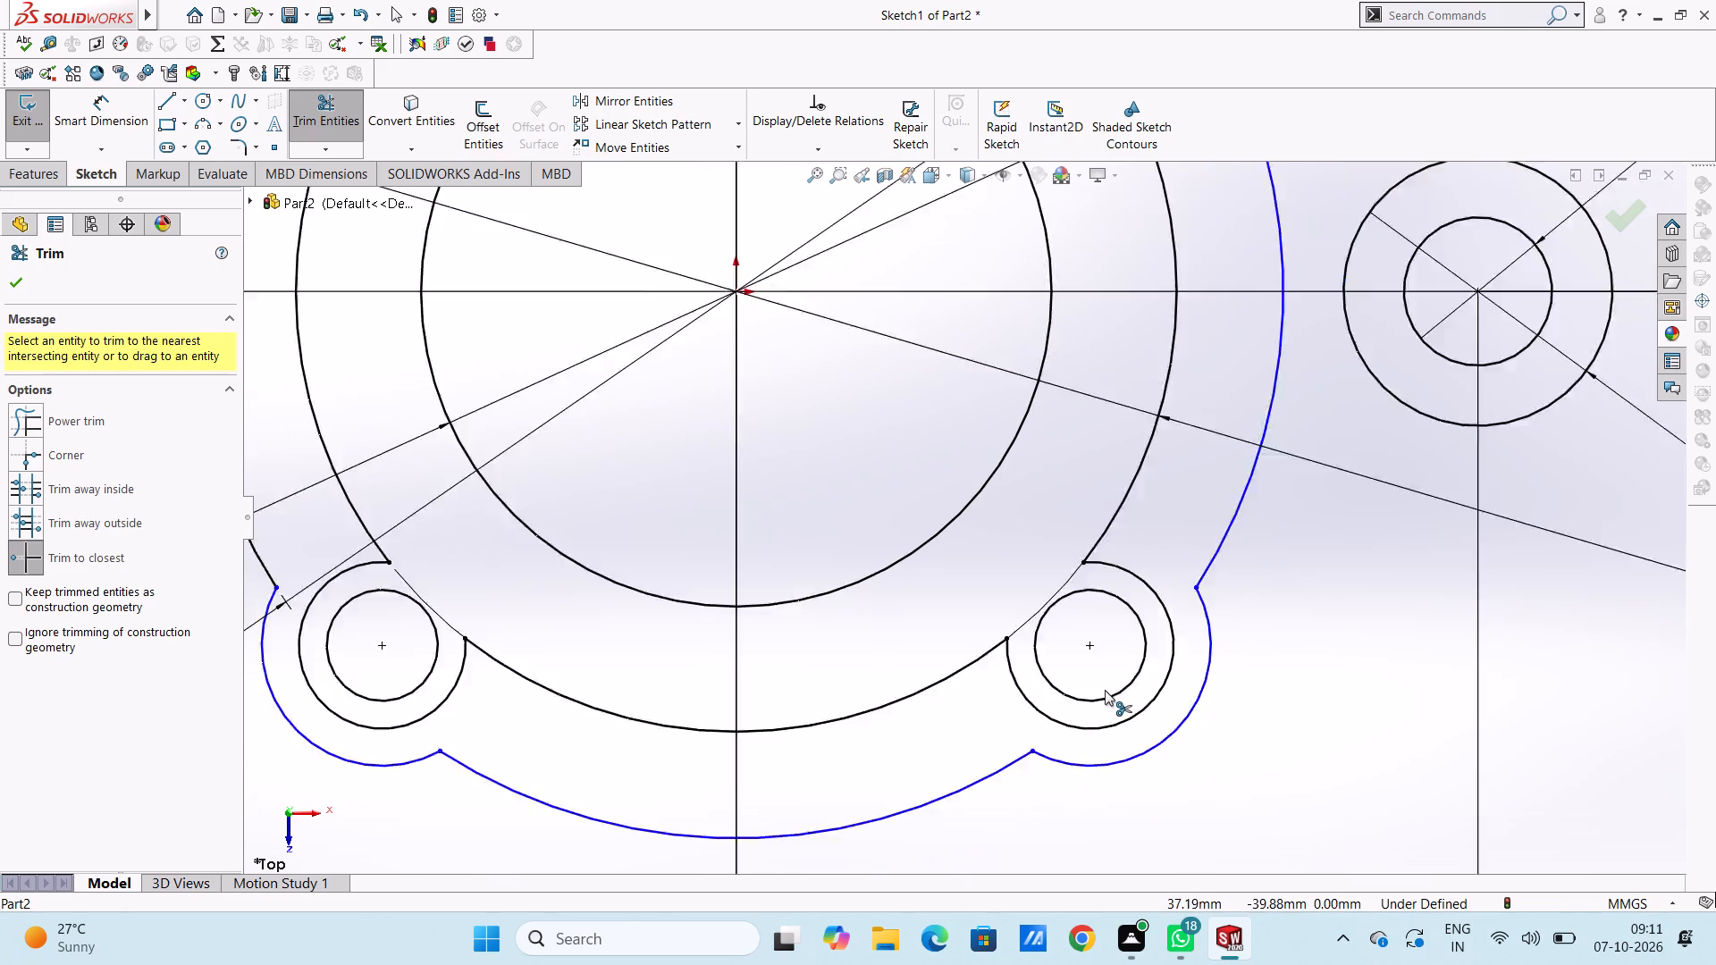
scroll(1105, 690, up, 3)
scroll(954, 512, up, 4)
scroll(881, 420, down, 2)
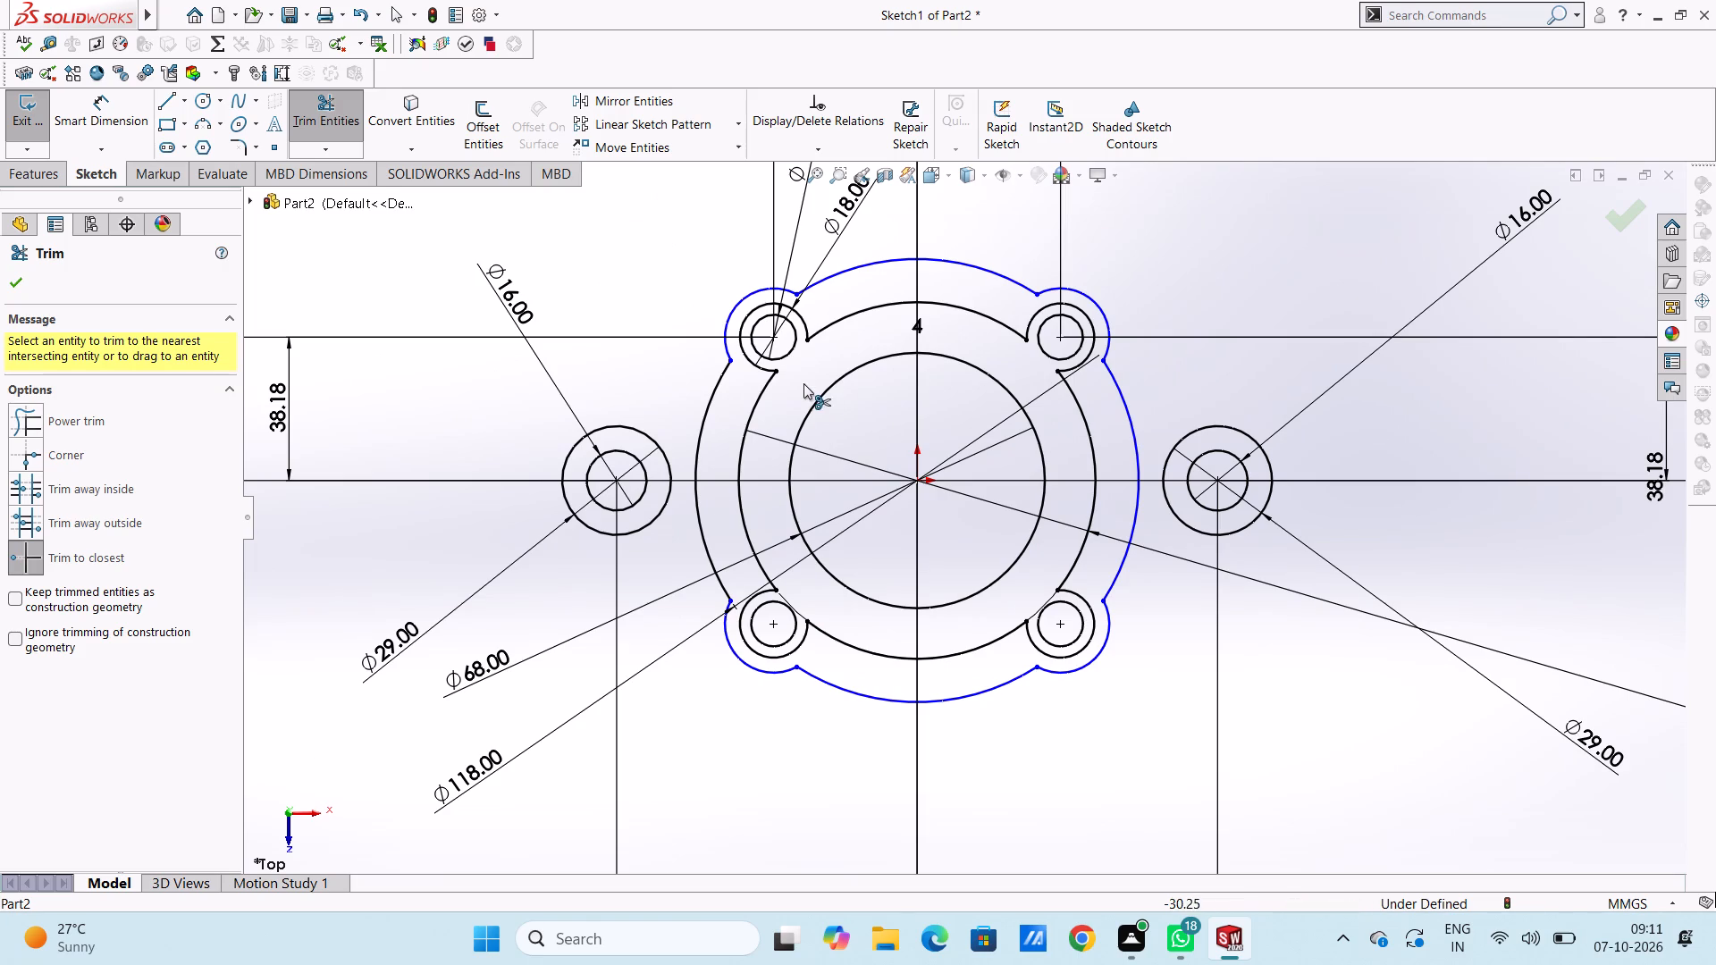
scroll(807, 385, down, 2)
scroll(702, 390, up, 3)
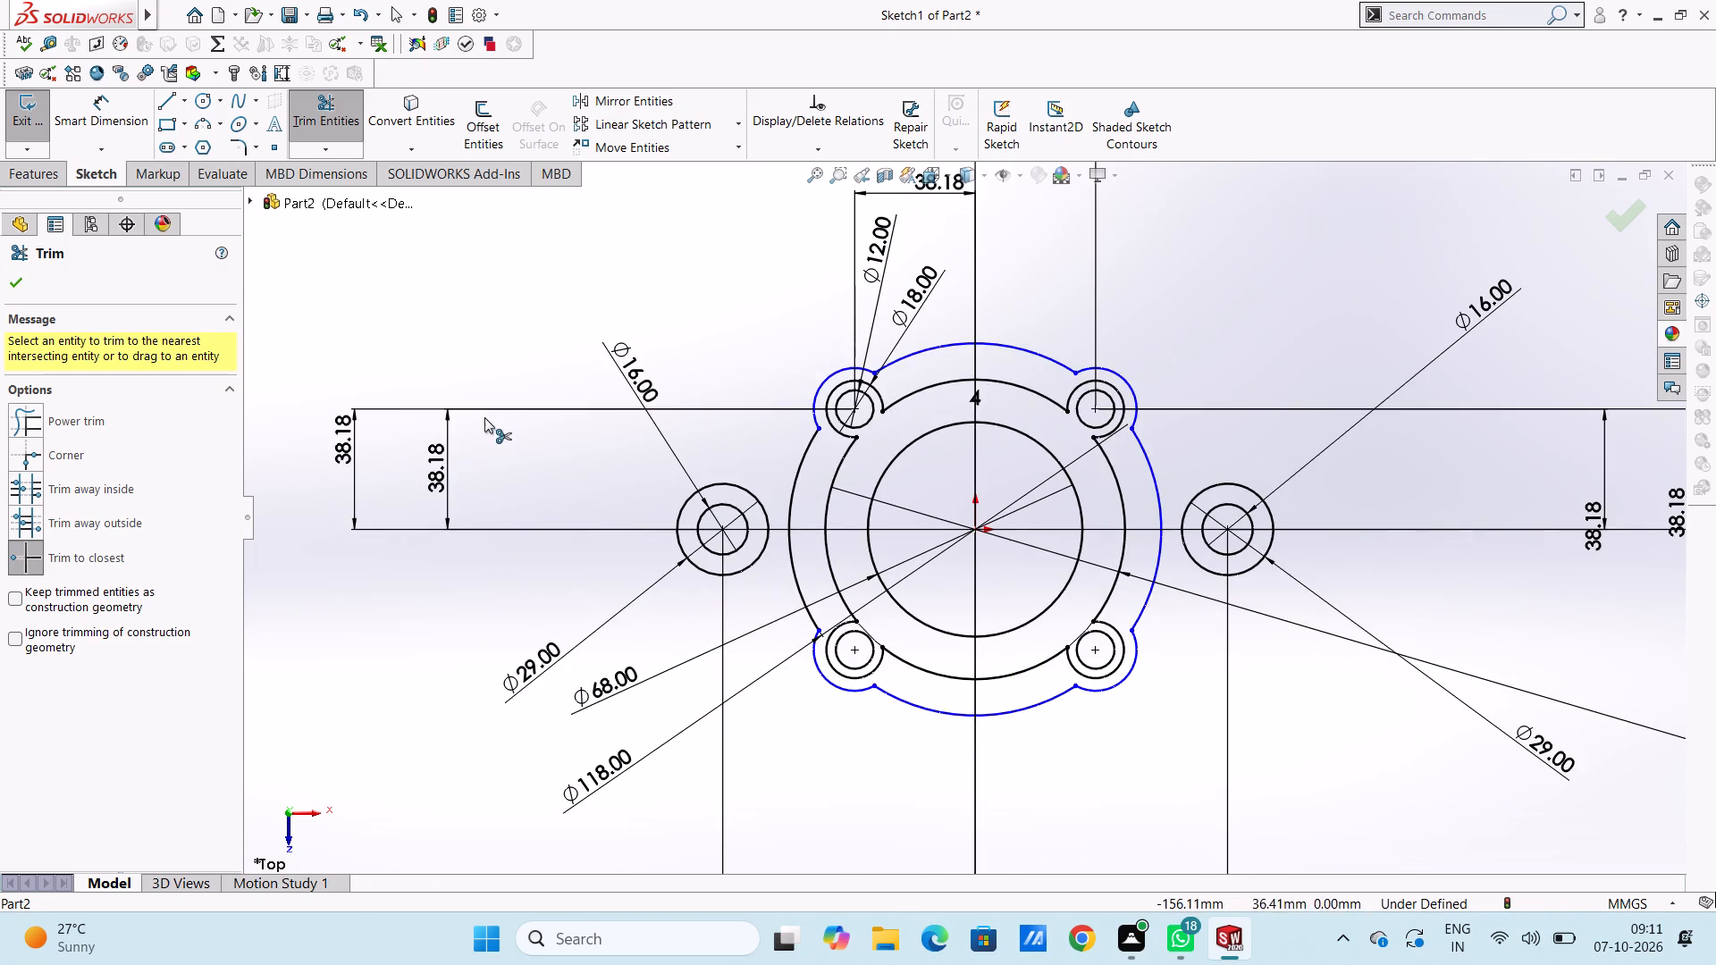
scroll(495, 424, down, 1)
scroll(825, 547, up, 1)
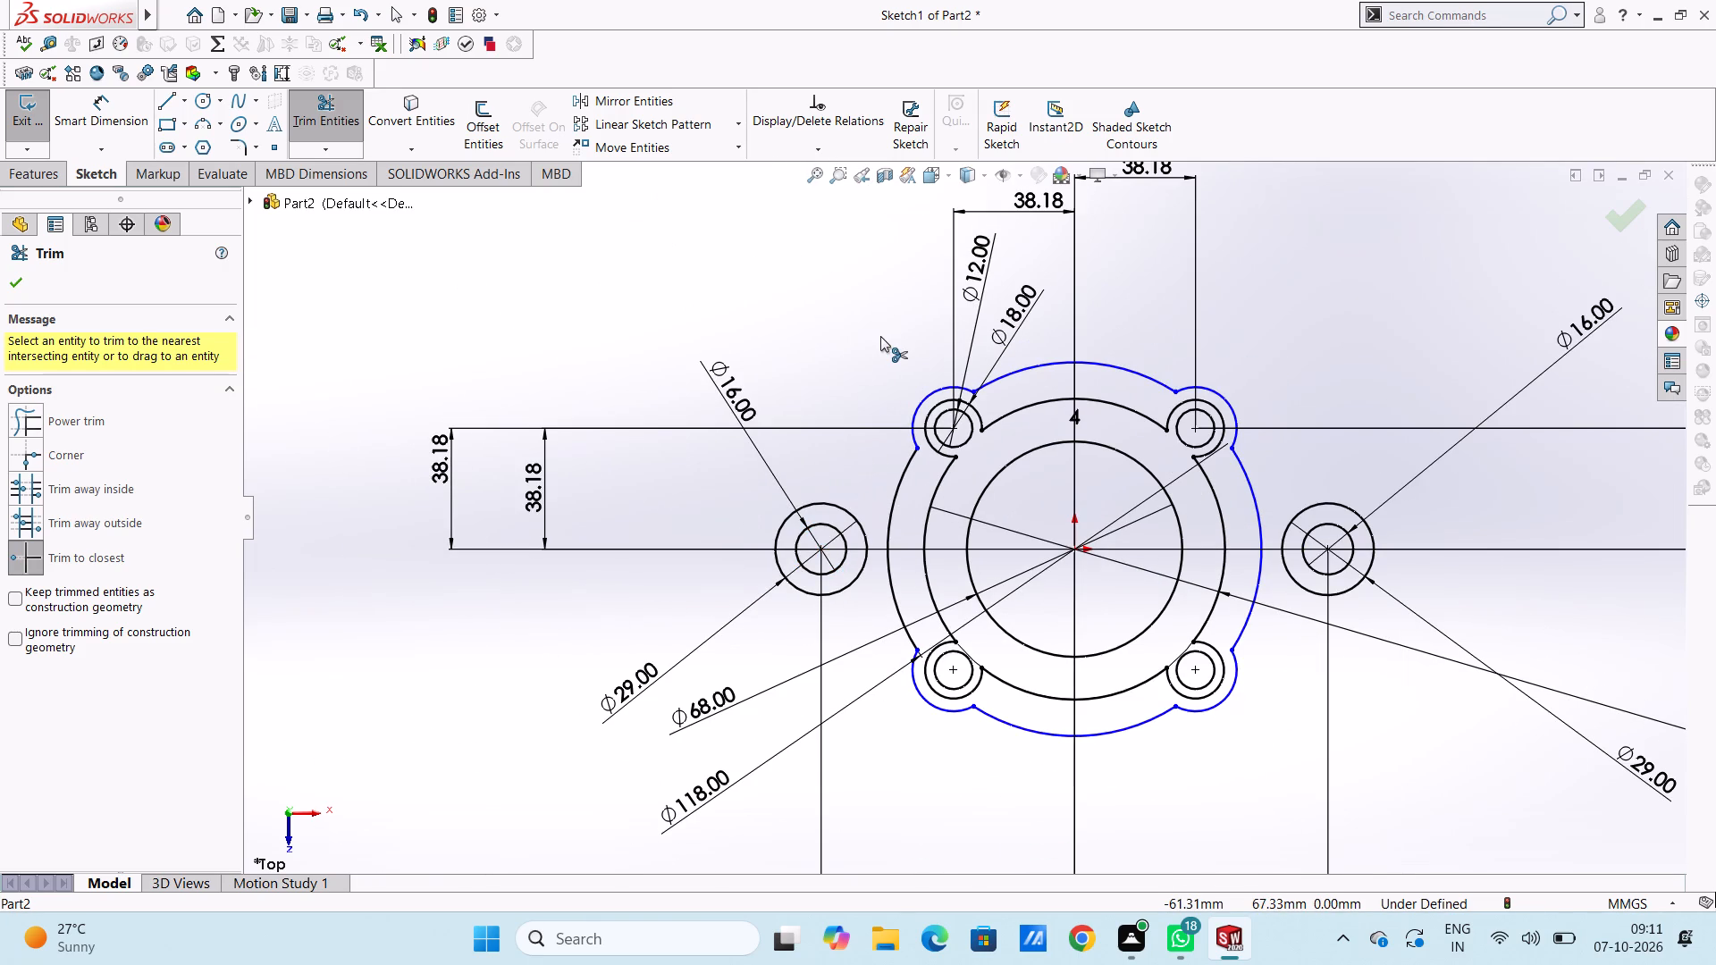
key(Escape)
key(Escape)
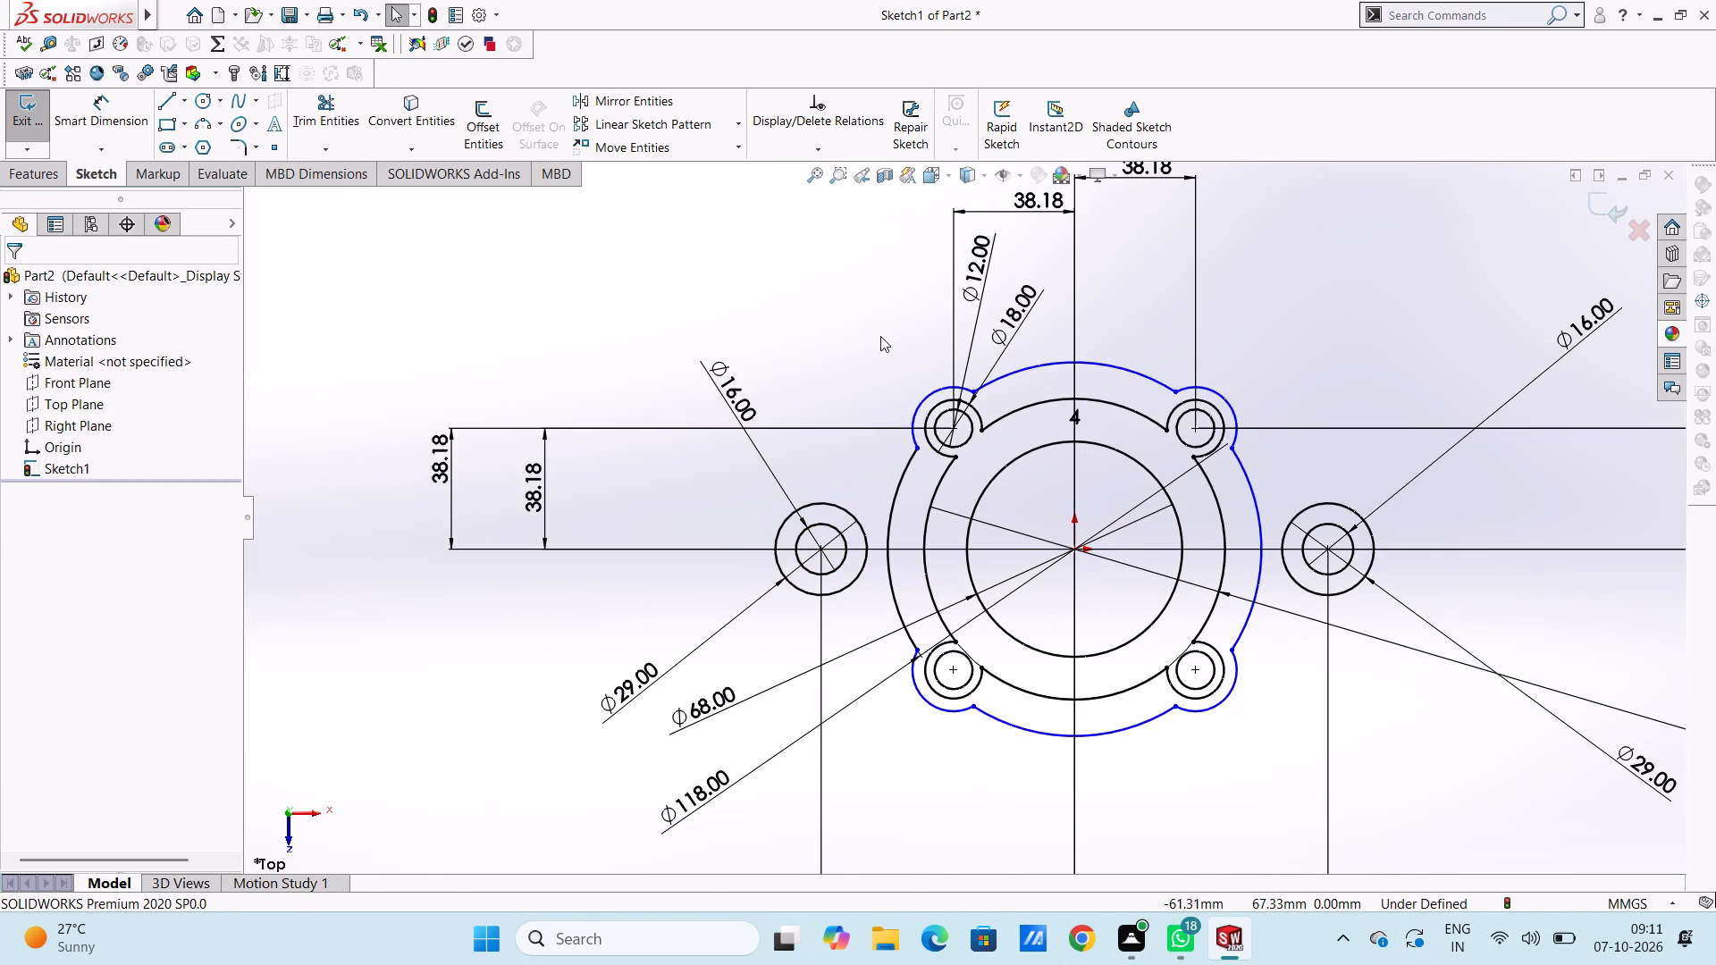
Reposition the 12 mm and 18 mm diameter dimensions of the upper-left circle group farther out, clear of the 38.18 mm dimensions.
scroll(880, 336, up, 3)
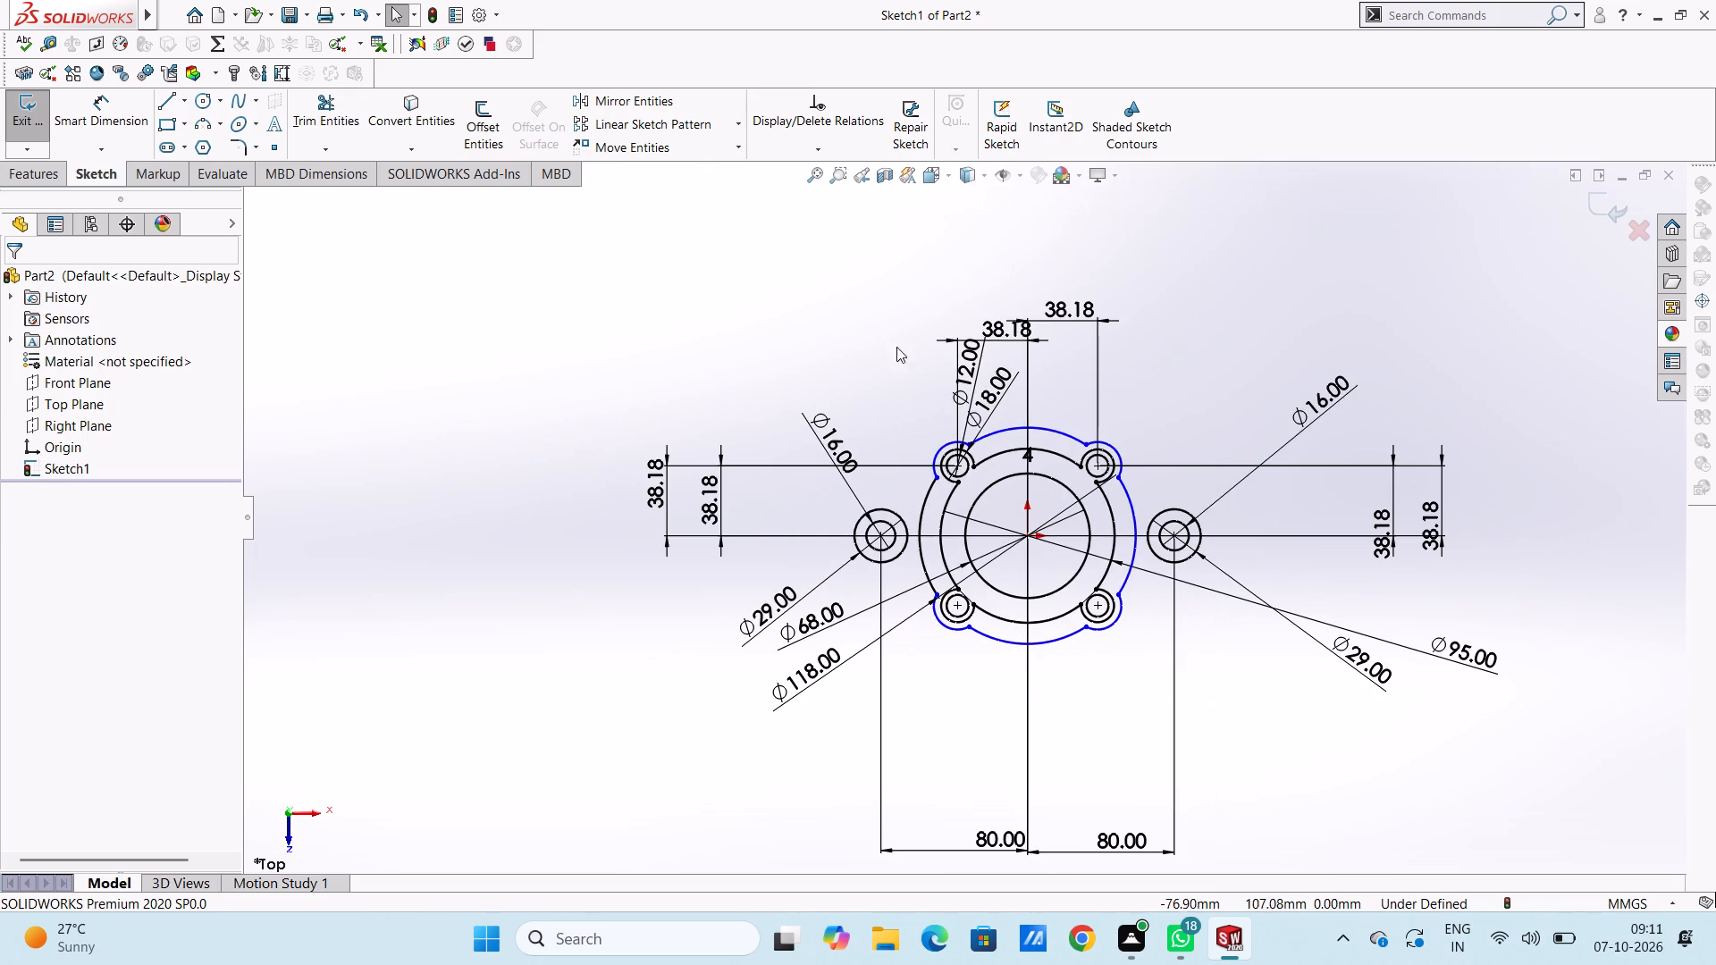
drag(969, 380, 770, 272)
click(697, 320)
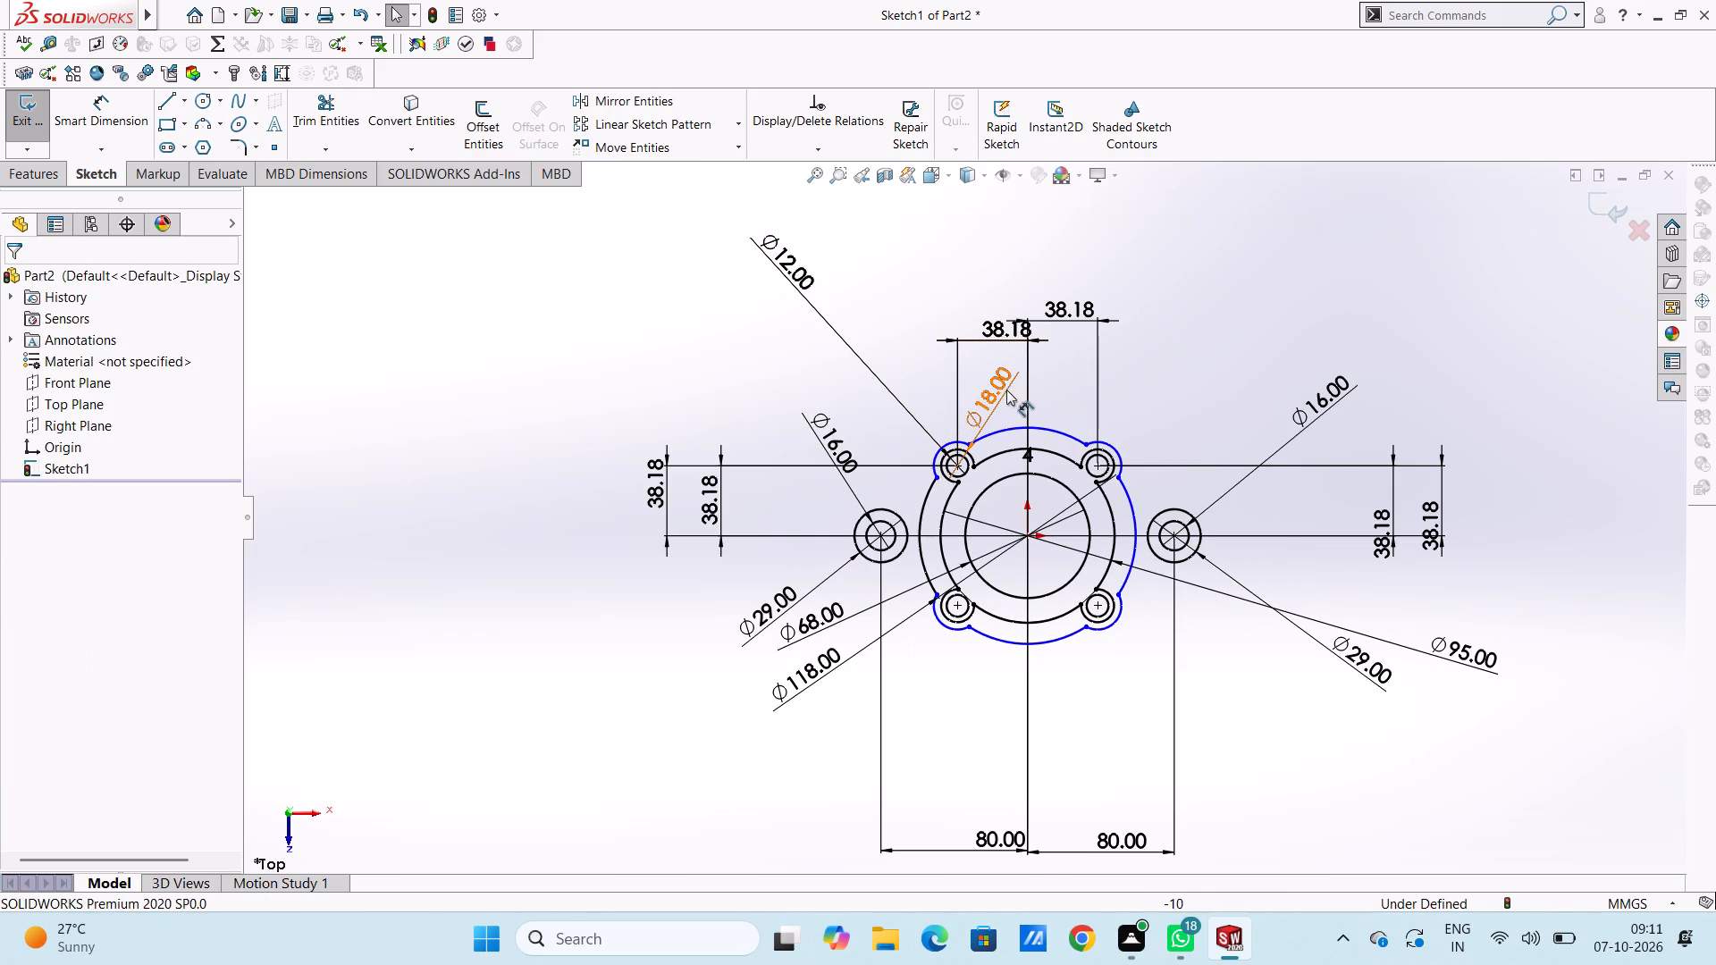
drag(1001, 389, 877, 233)
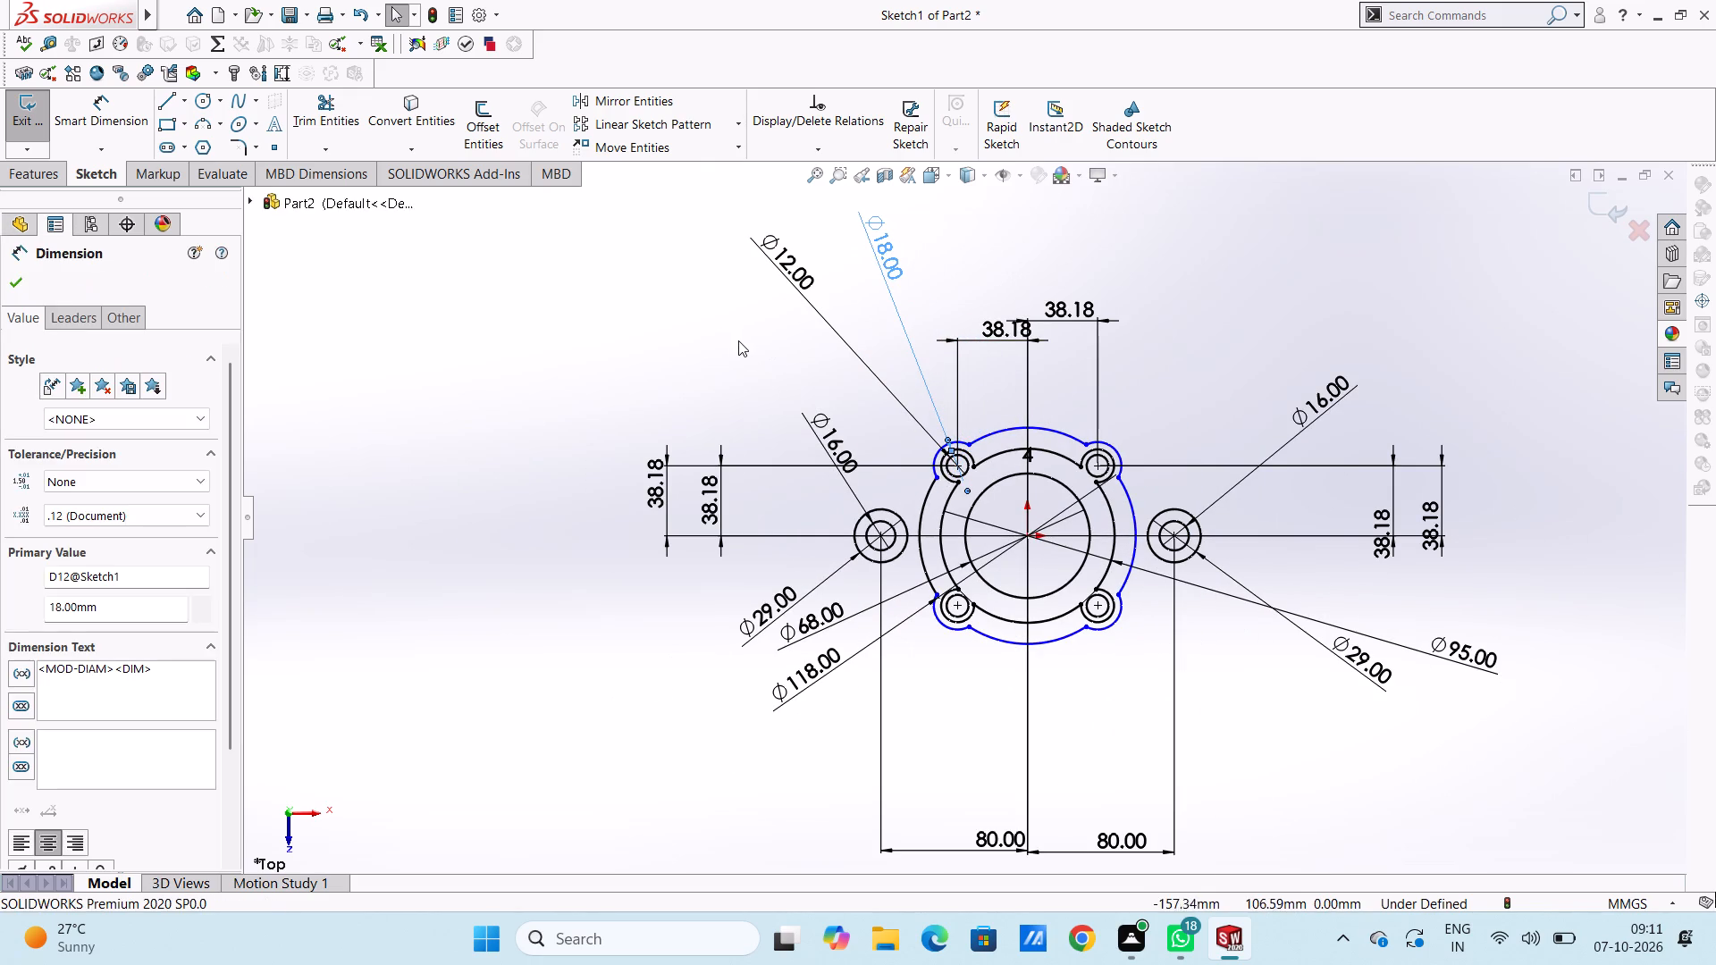
click(736, 341)
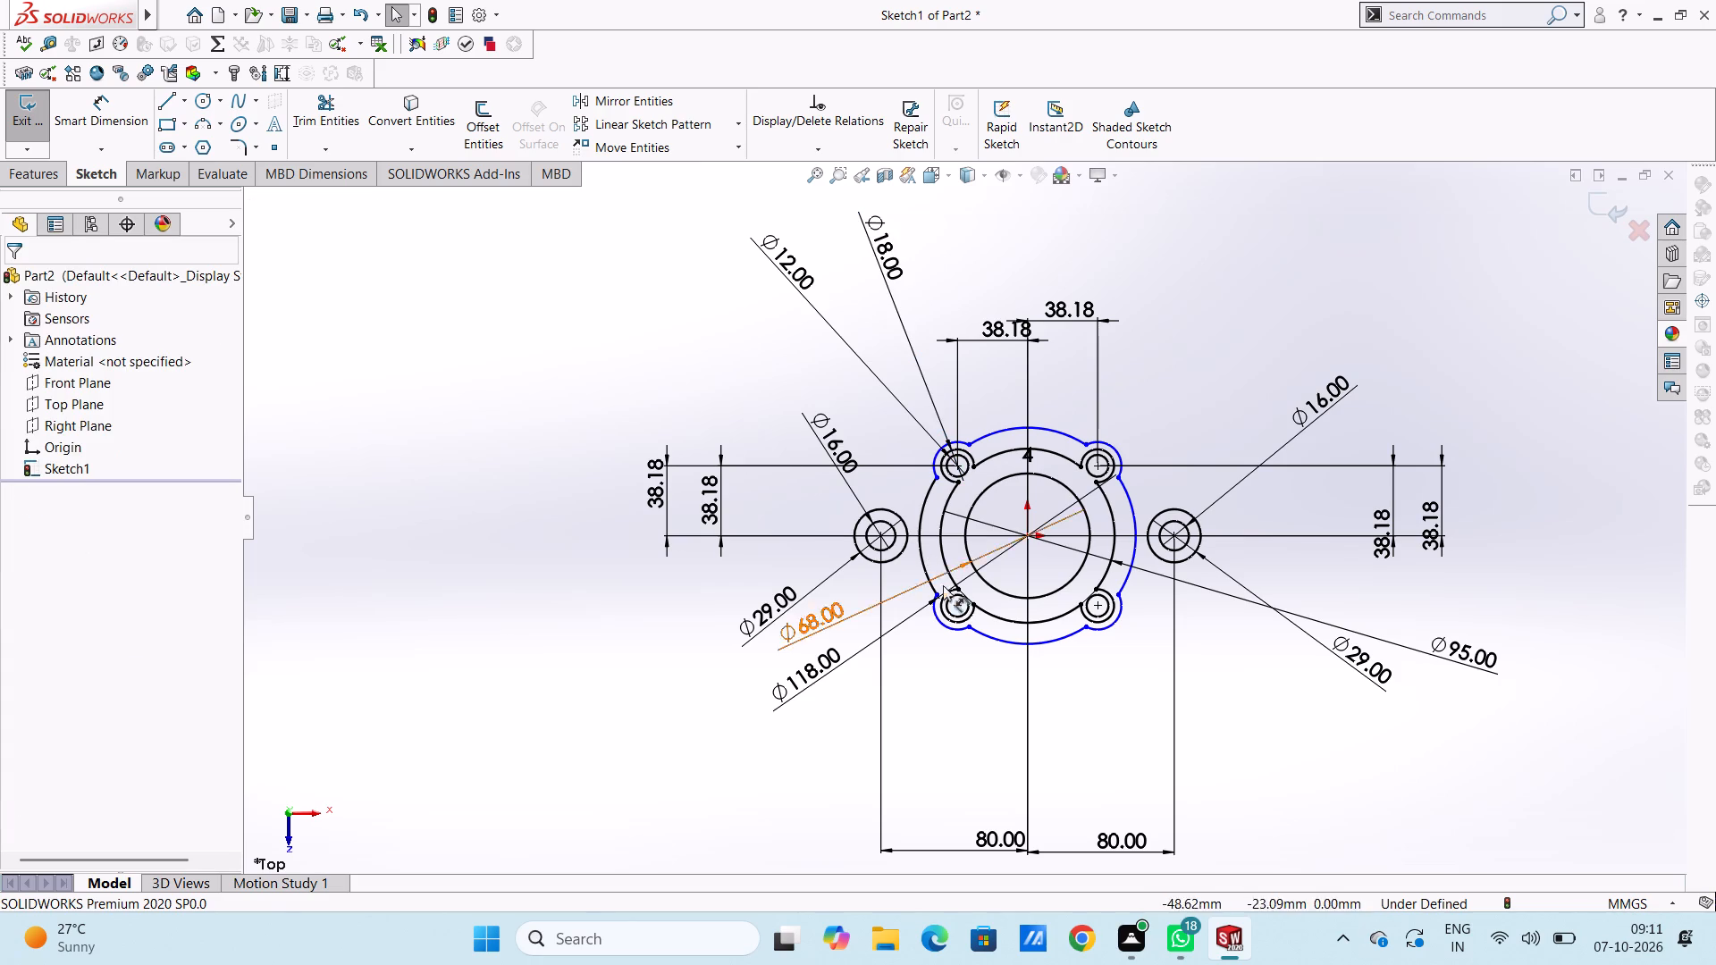
Start a 3 mm sketch fillet on the four corners where the two upper lobes meet the 118 mm outline.
scroll(1001, 589, down, 3)
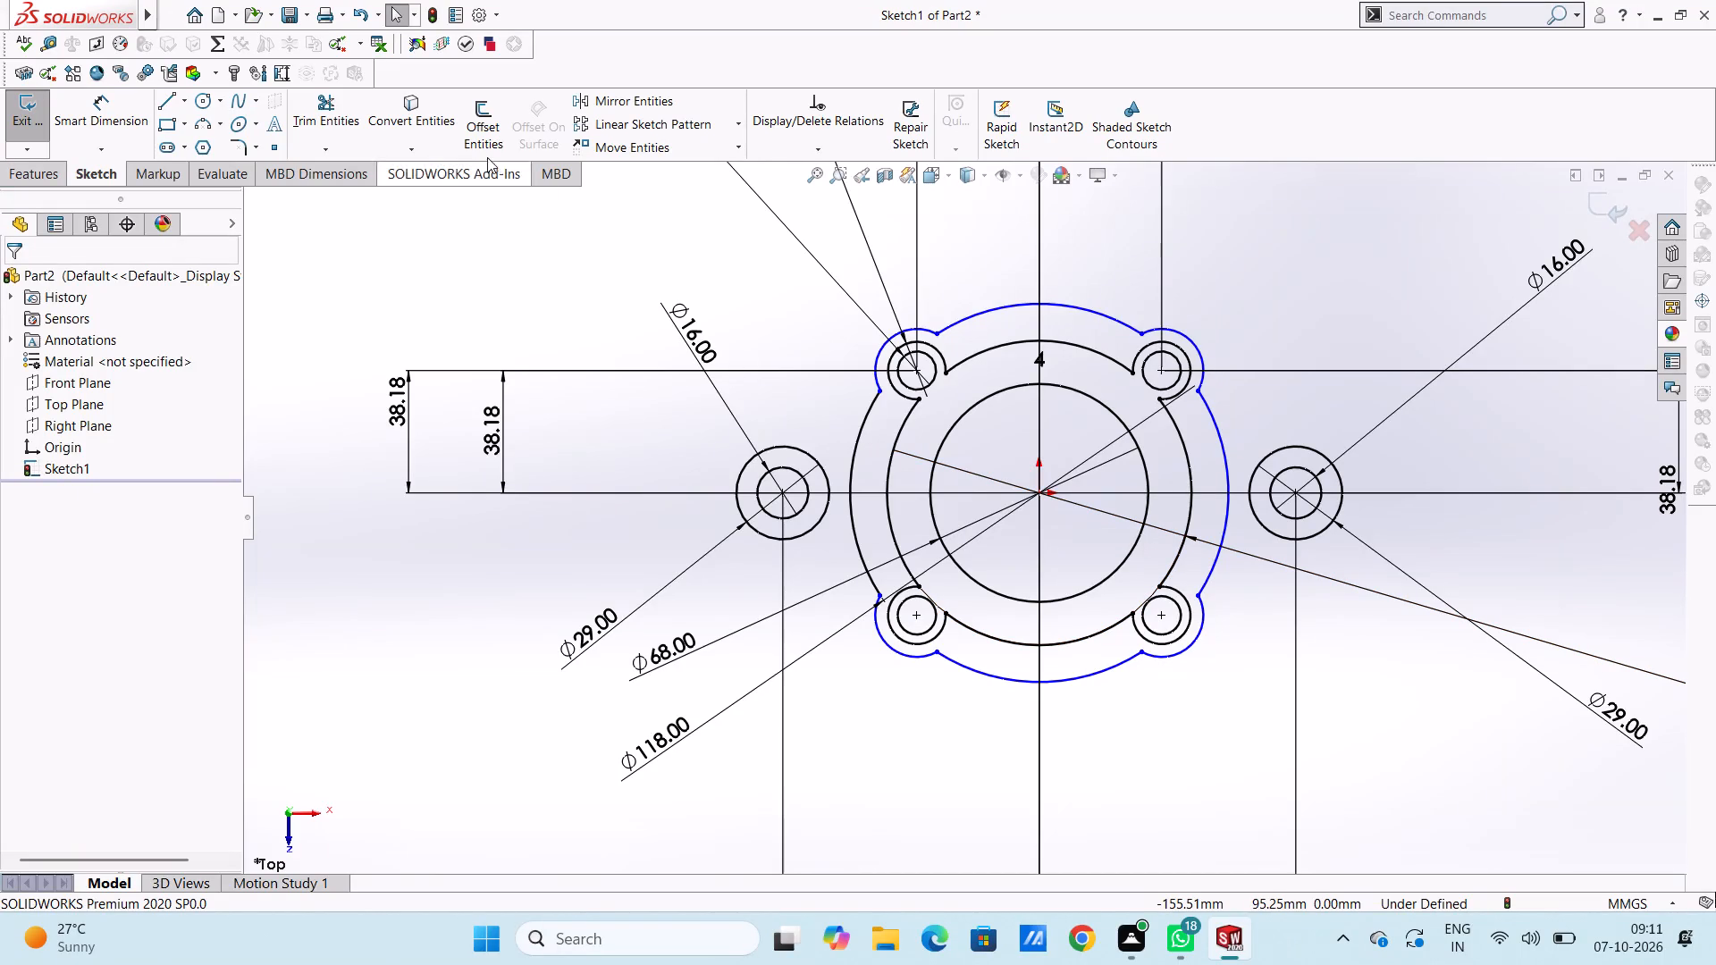
click(245, 153)
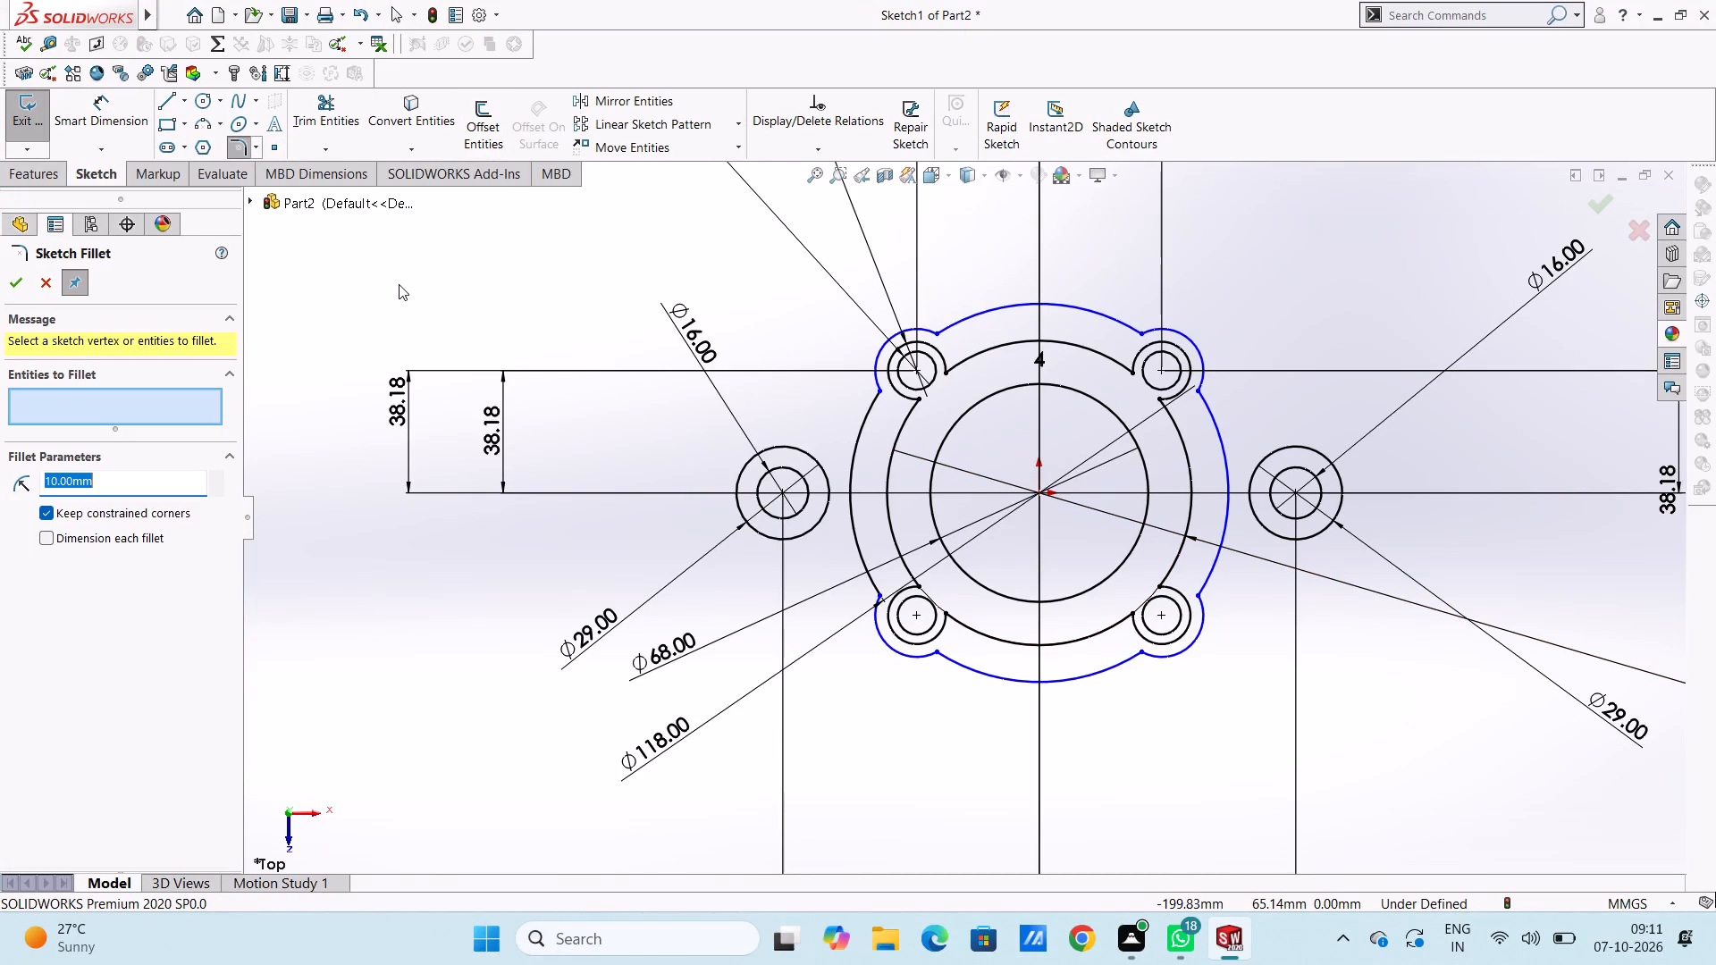
key(3)
key(Return)
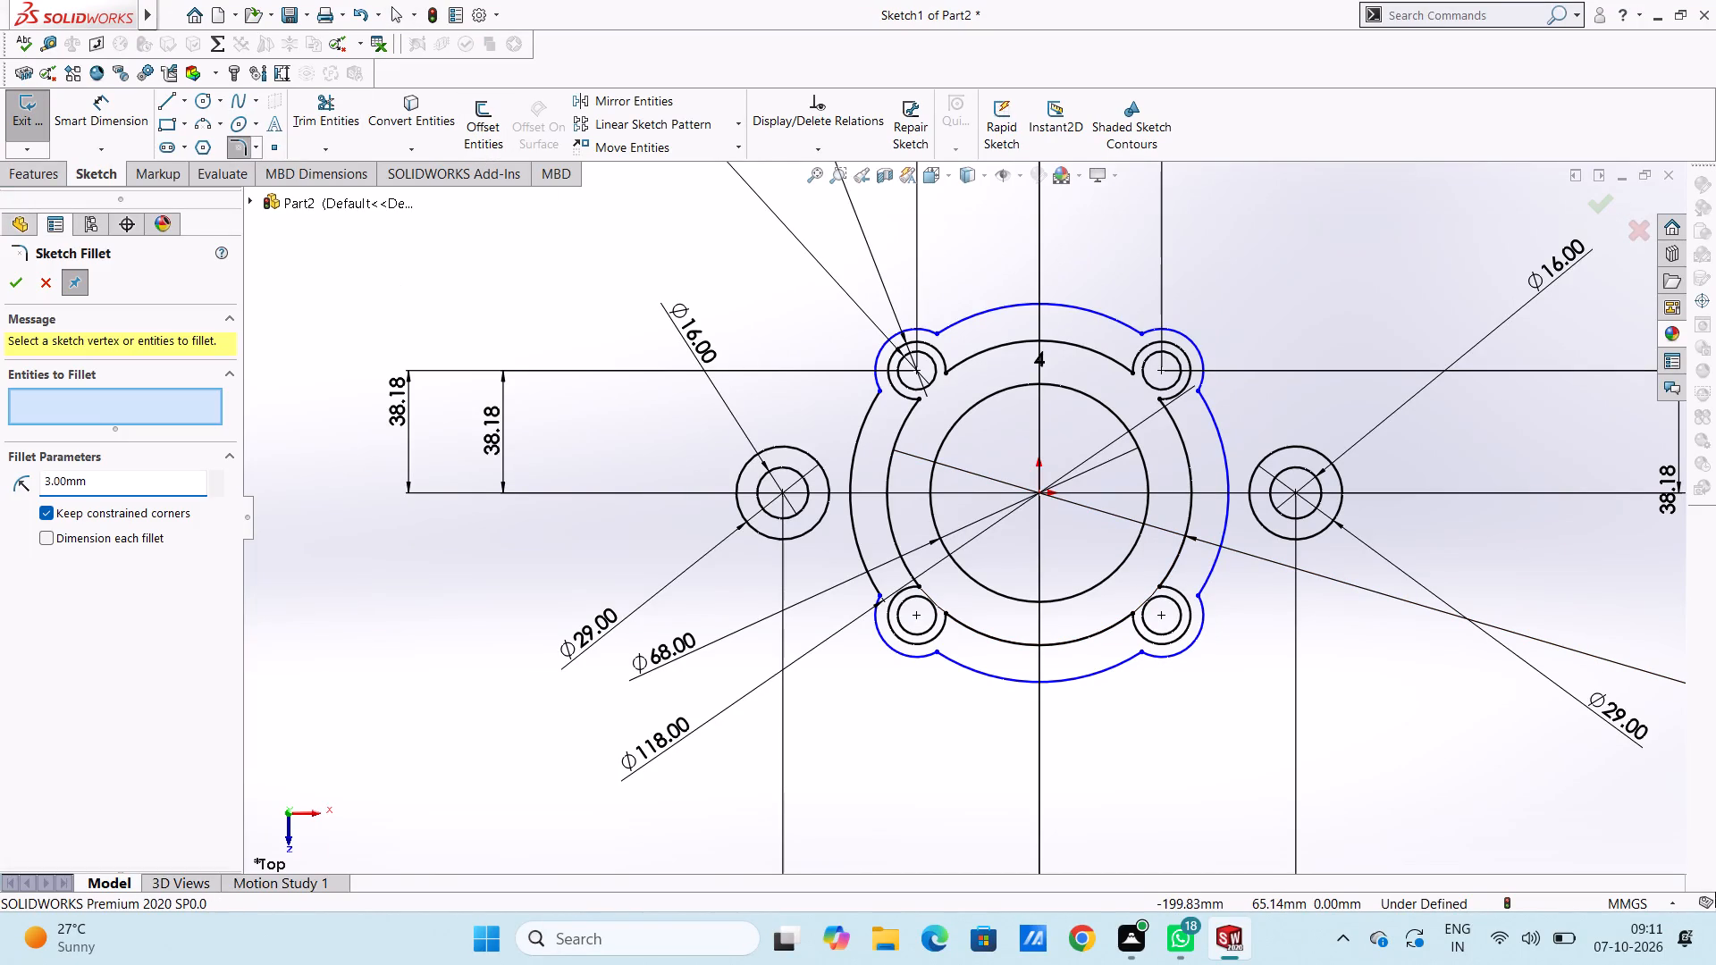
scroll(930, 340, down, 2)
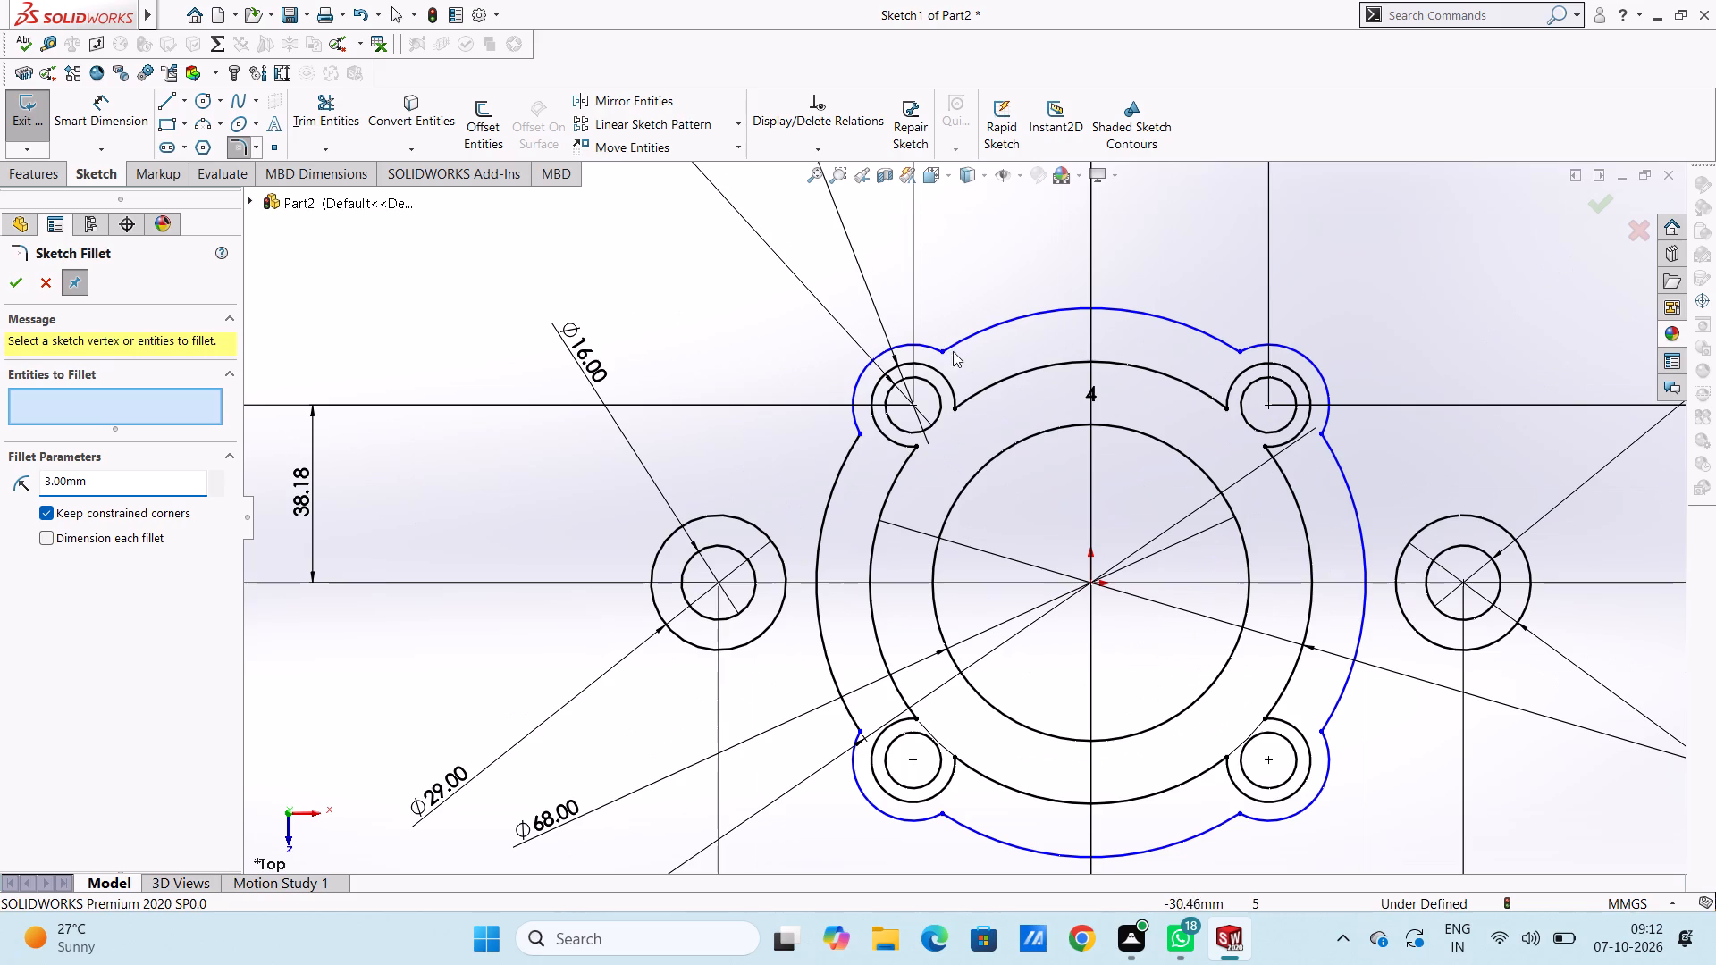
click(943, 355)
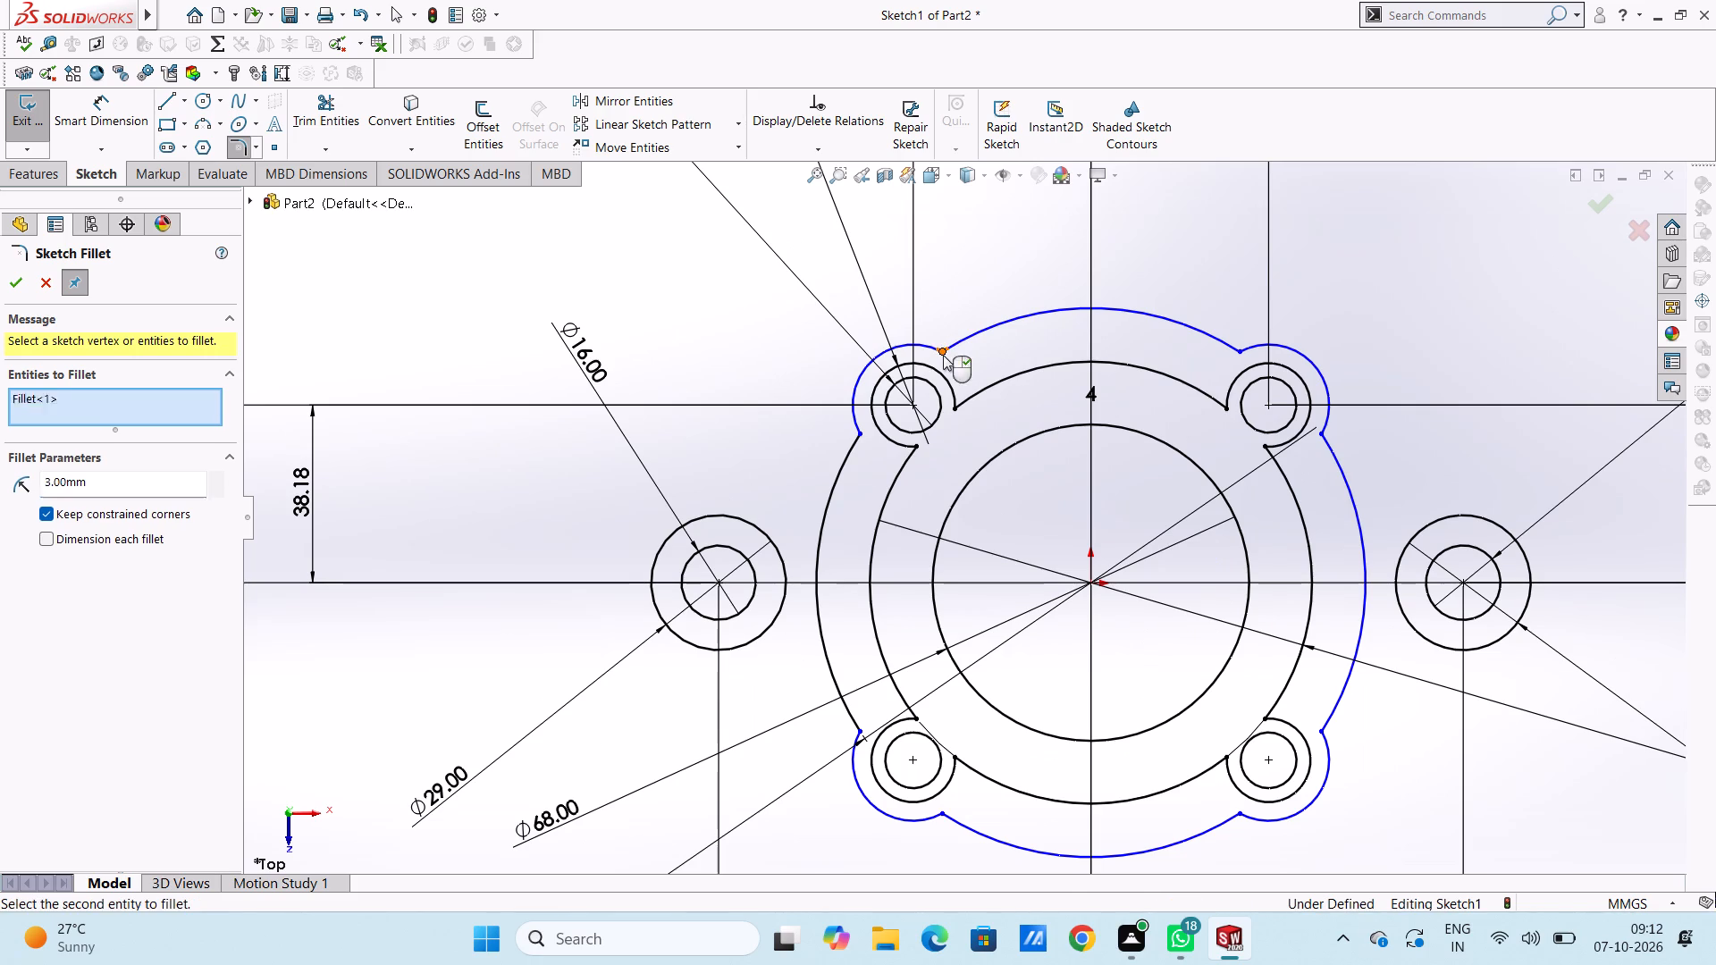
click(862, 436)
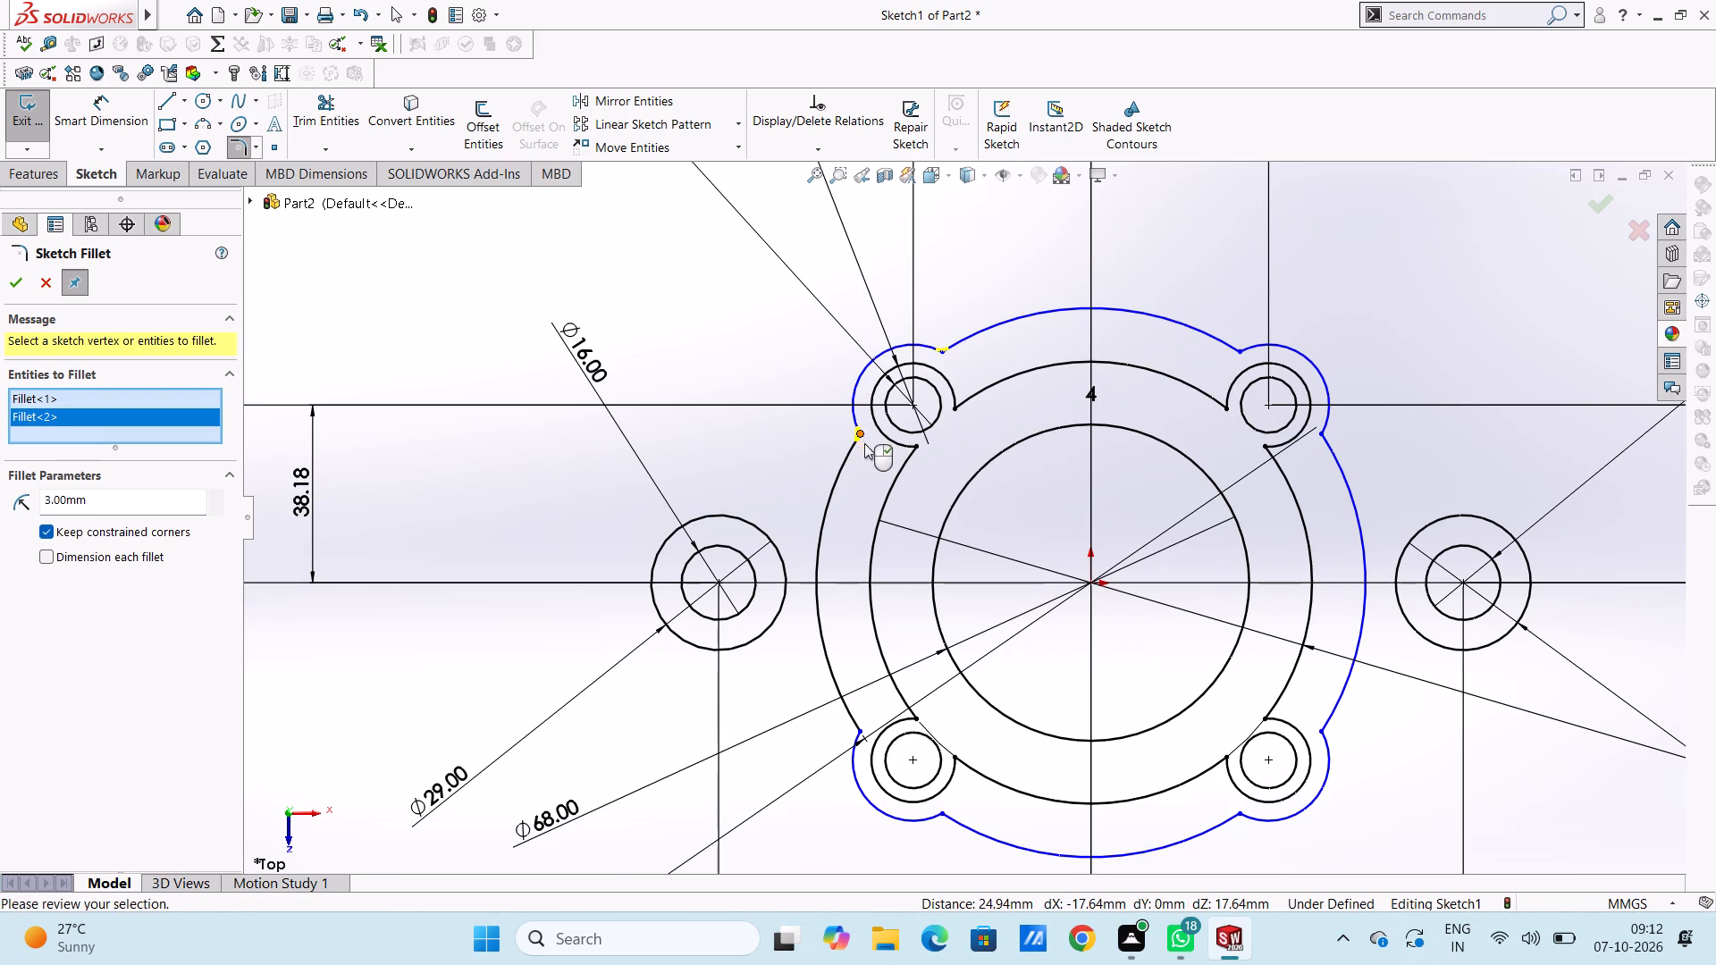
click(1238, 353)
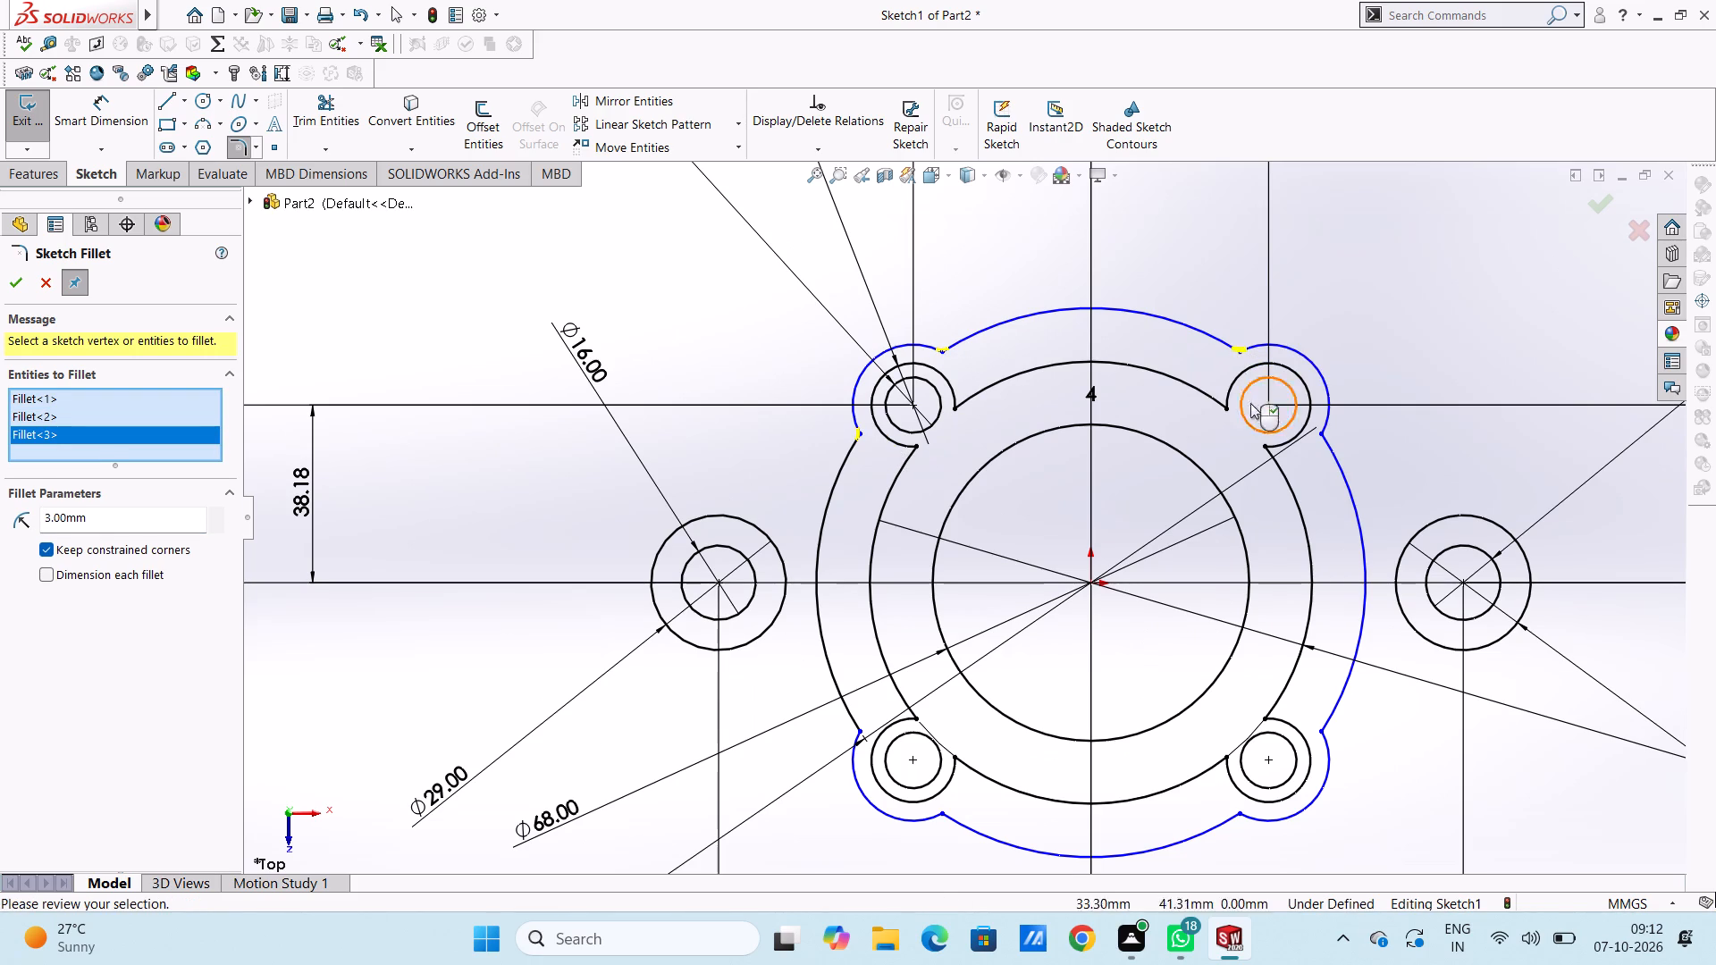
click(1321, 432)
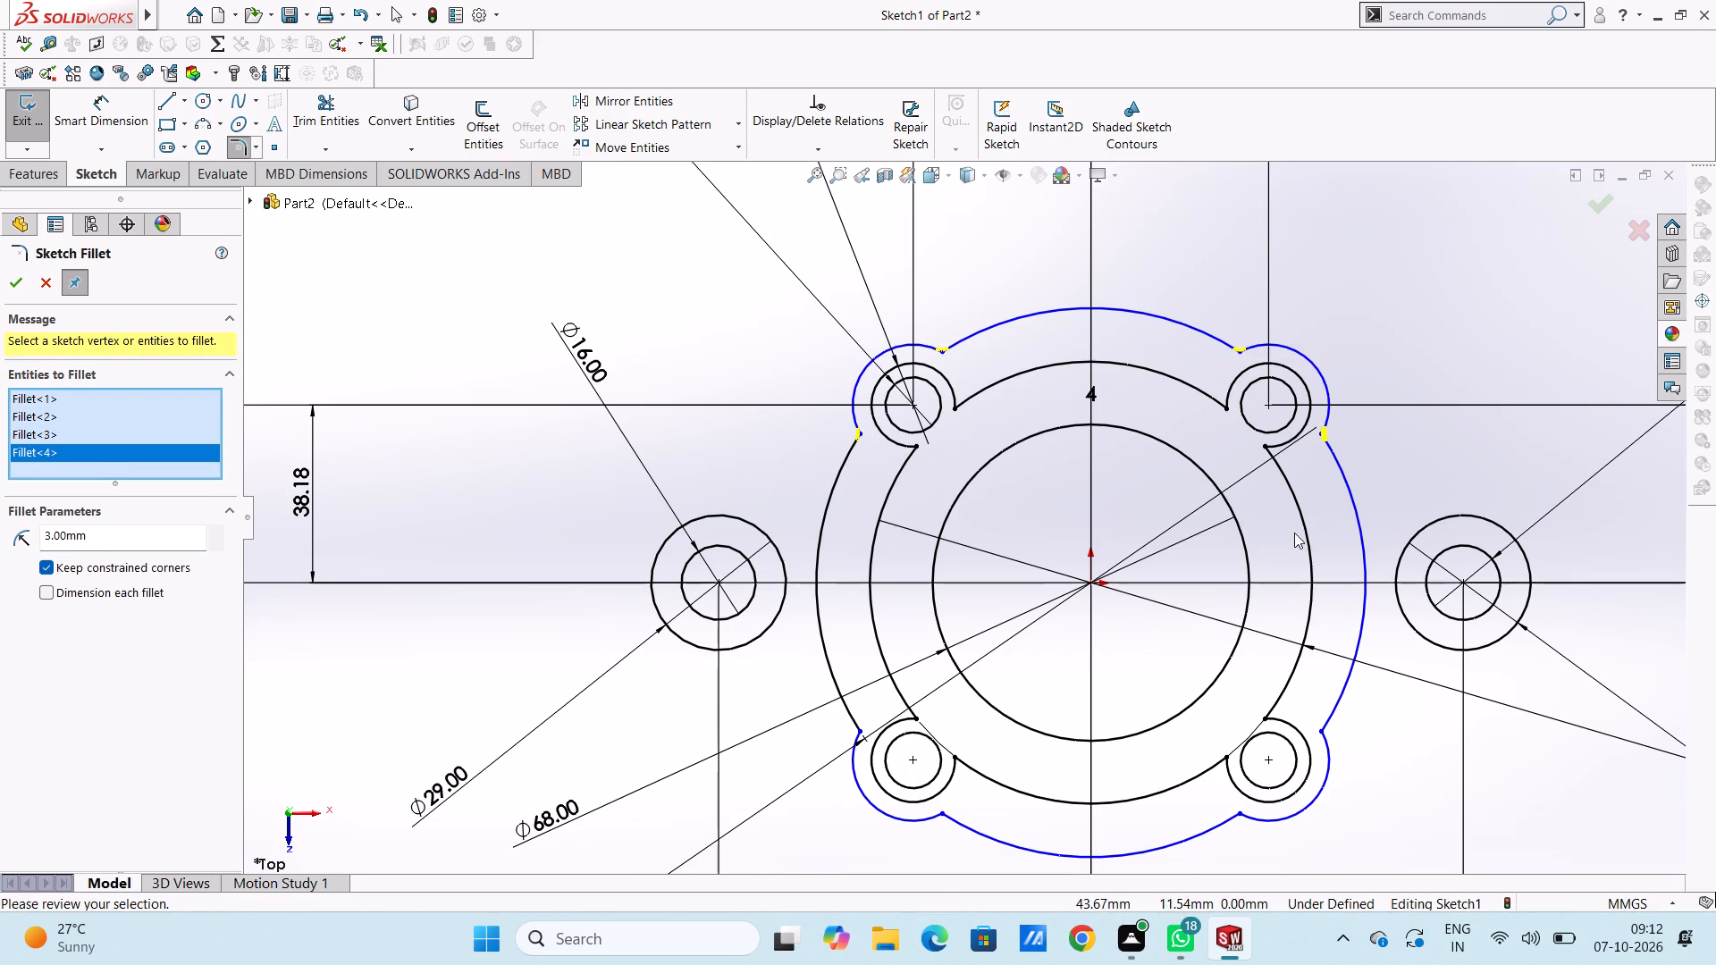
Add the four corners where the two lower lobes meet the 118 mm outline to the 3 mm sketch fillet and apply it.
scroll(1279, 616, up, 4)
scroll(1127, 745, down, 4)
scroll(1100, 497, down, 2)
click(1190, 456)
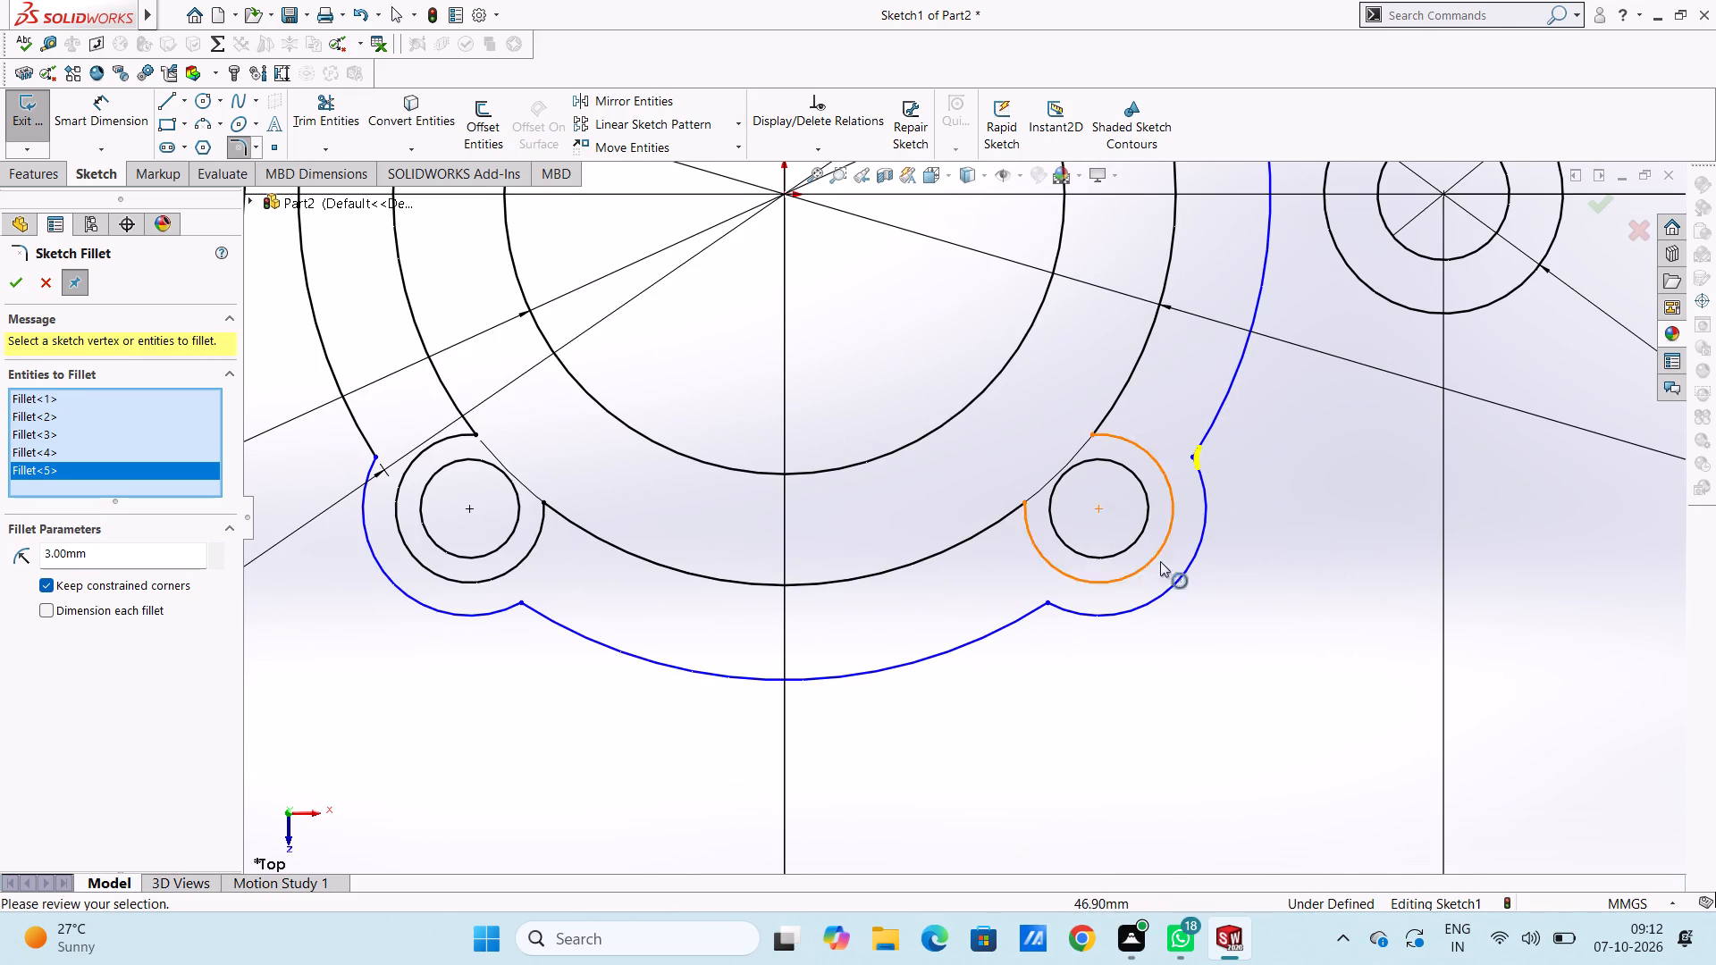
click(1045, 606)
scroll(834, 597, up, 4)
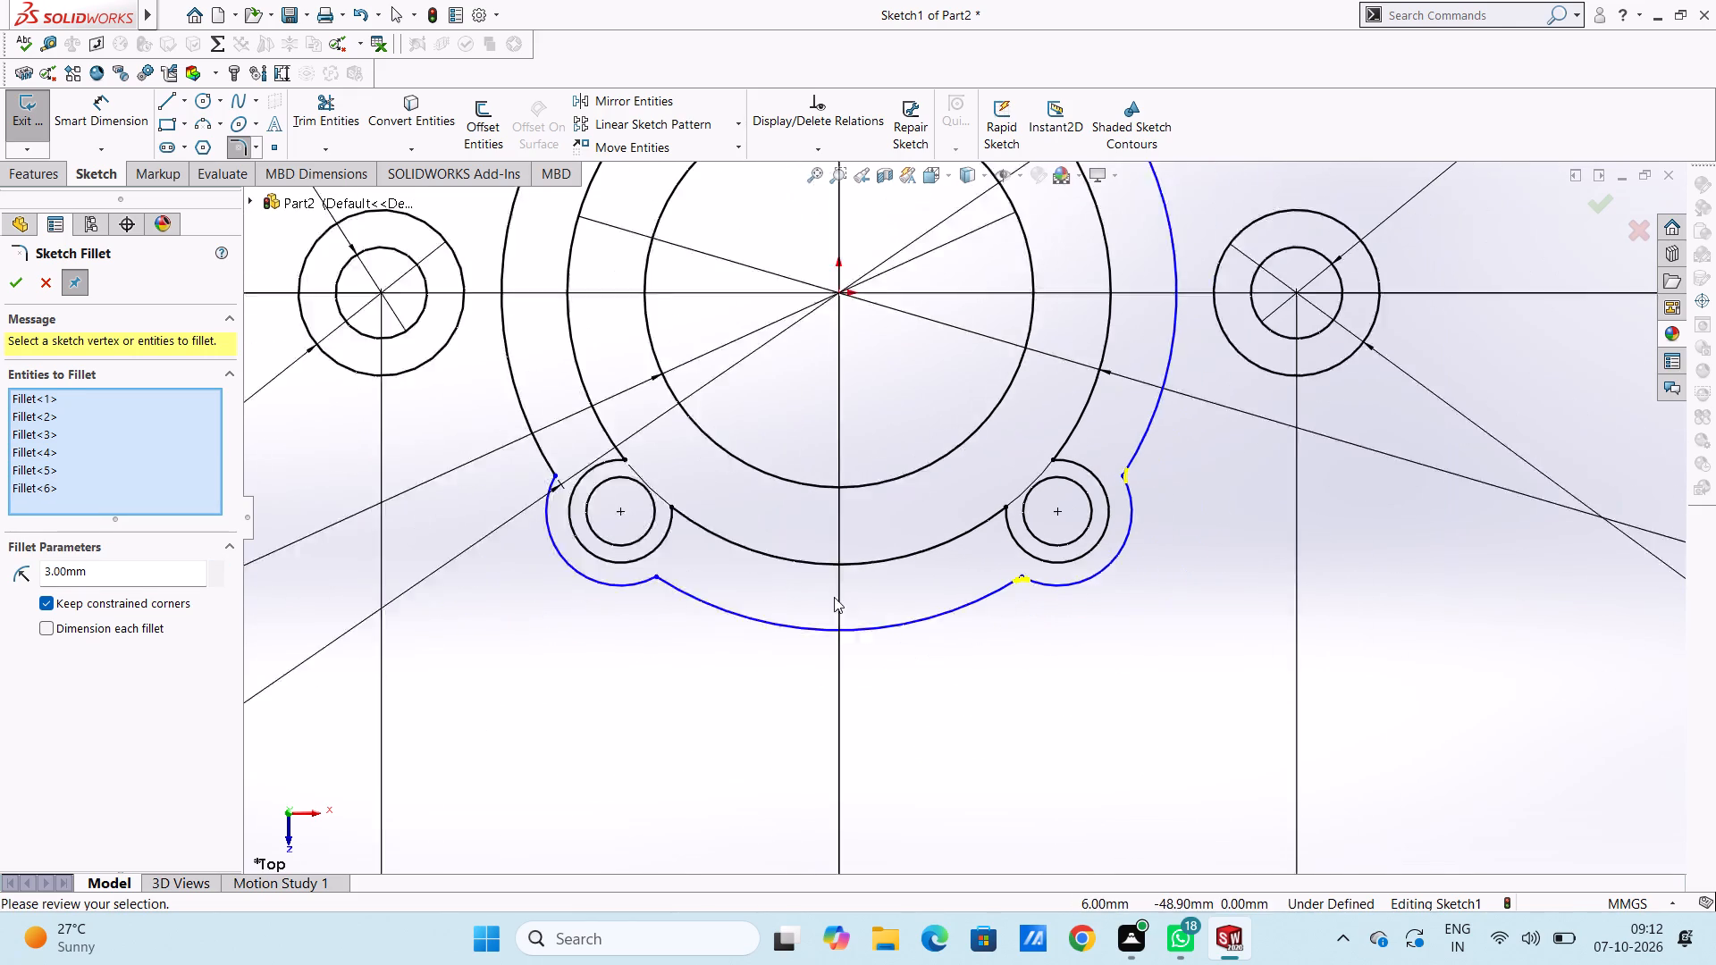
scroll(834, 597, up, 1)
scroll(627, 492, down, 4)
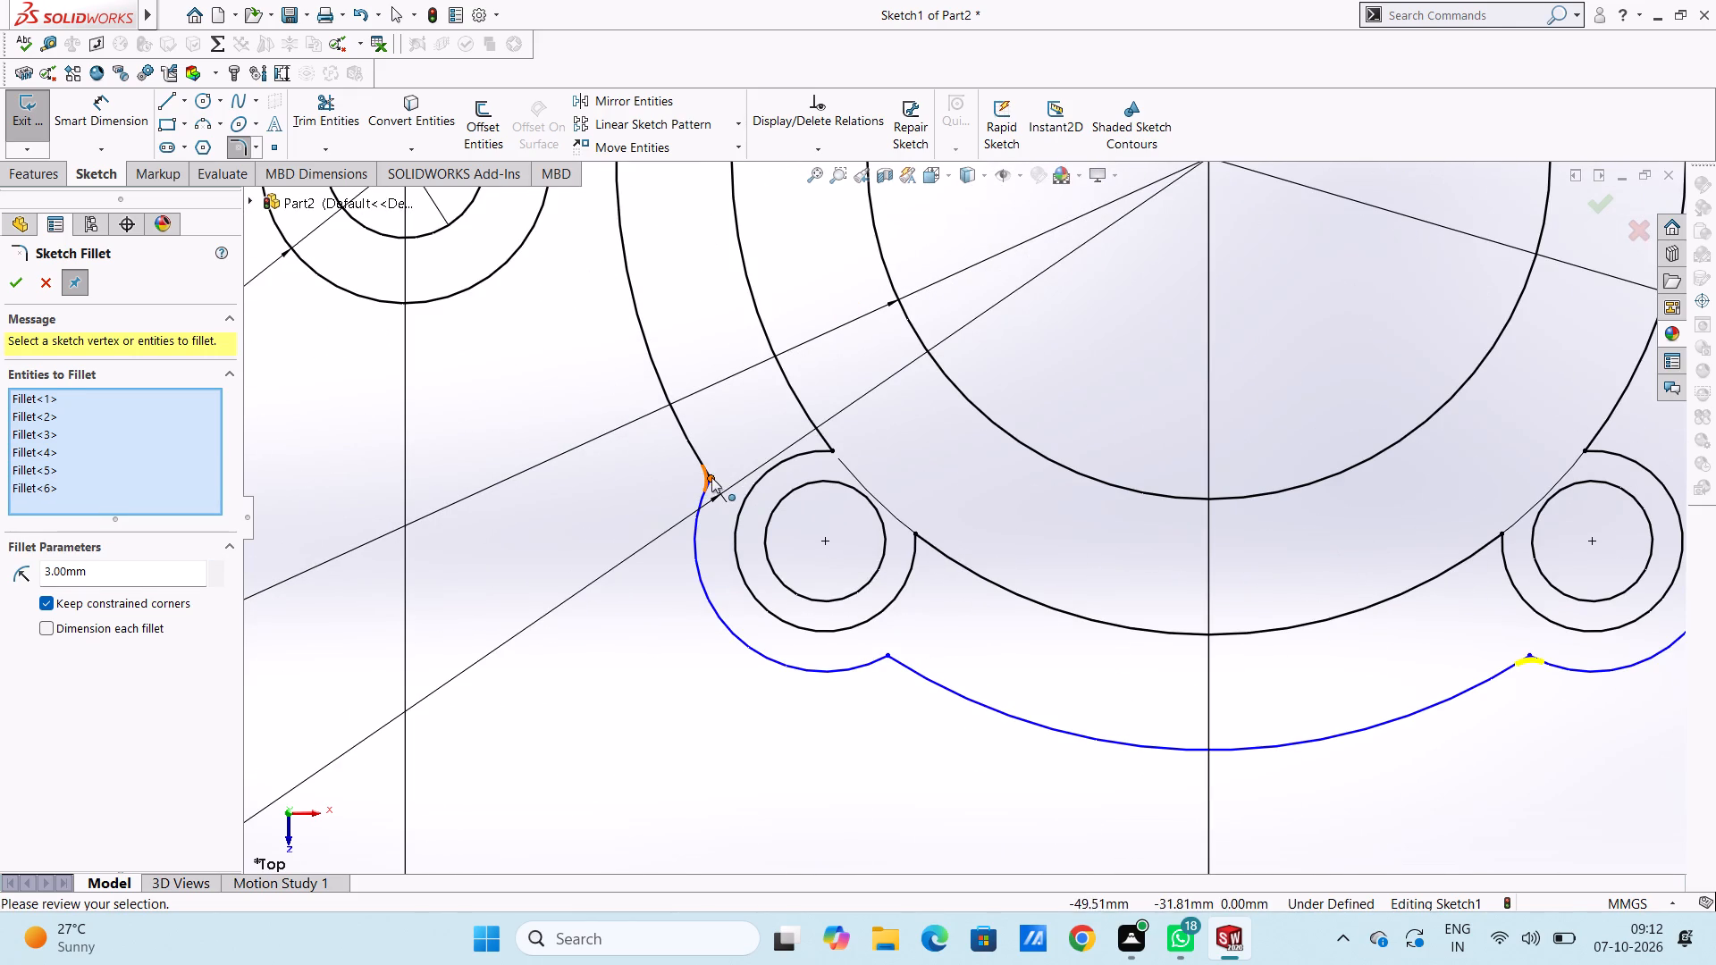
click(711, 477)
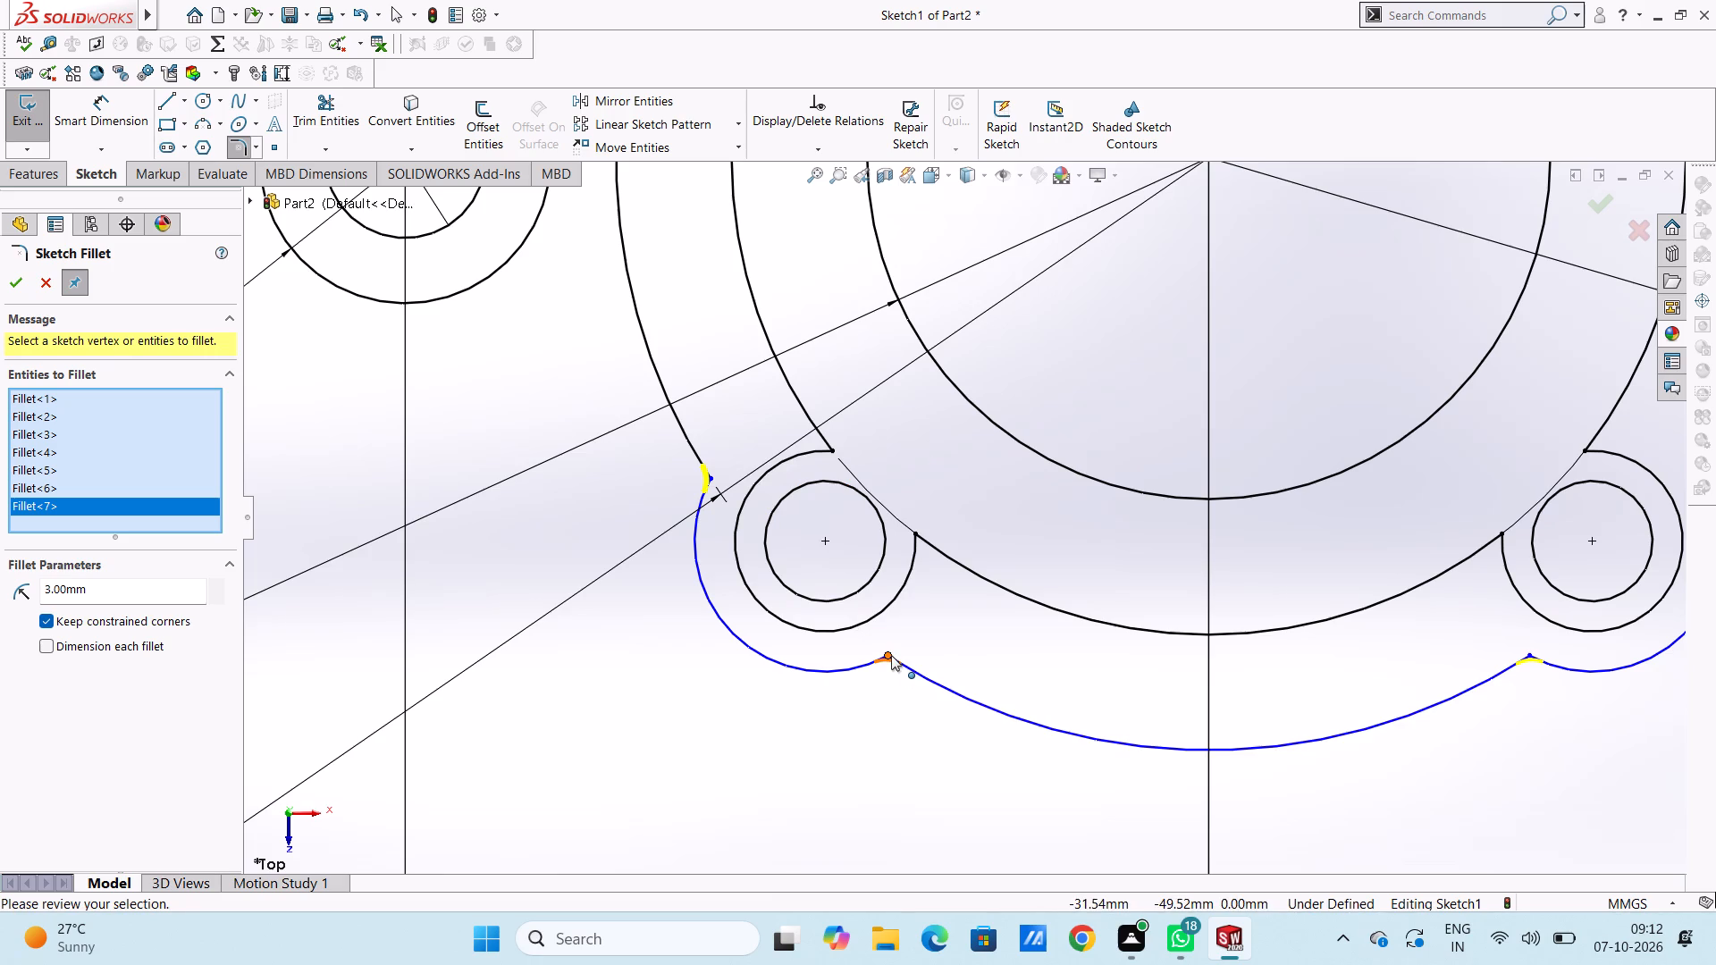
click(891, 655)
scroll(917, 629, up, 9)
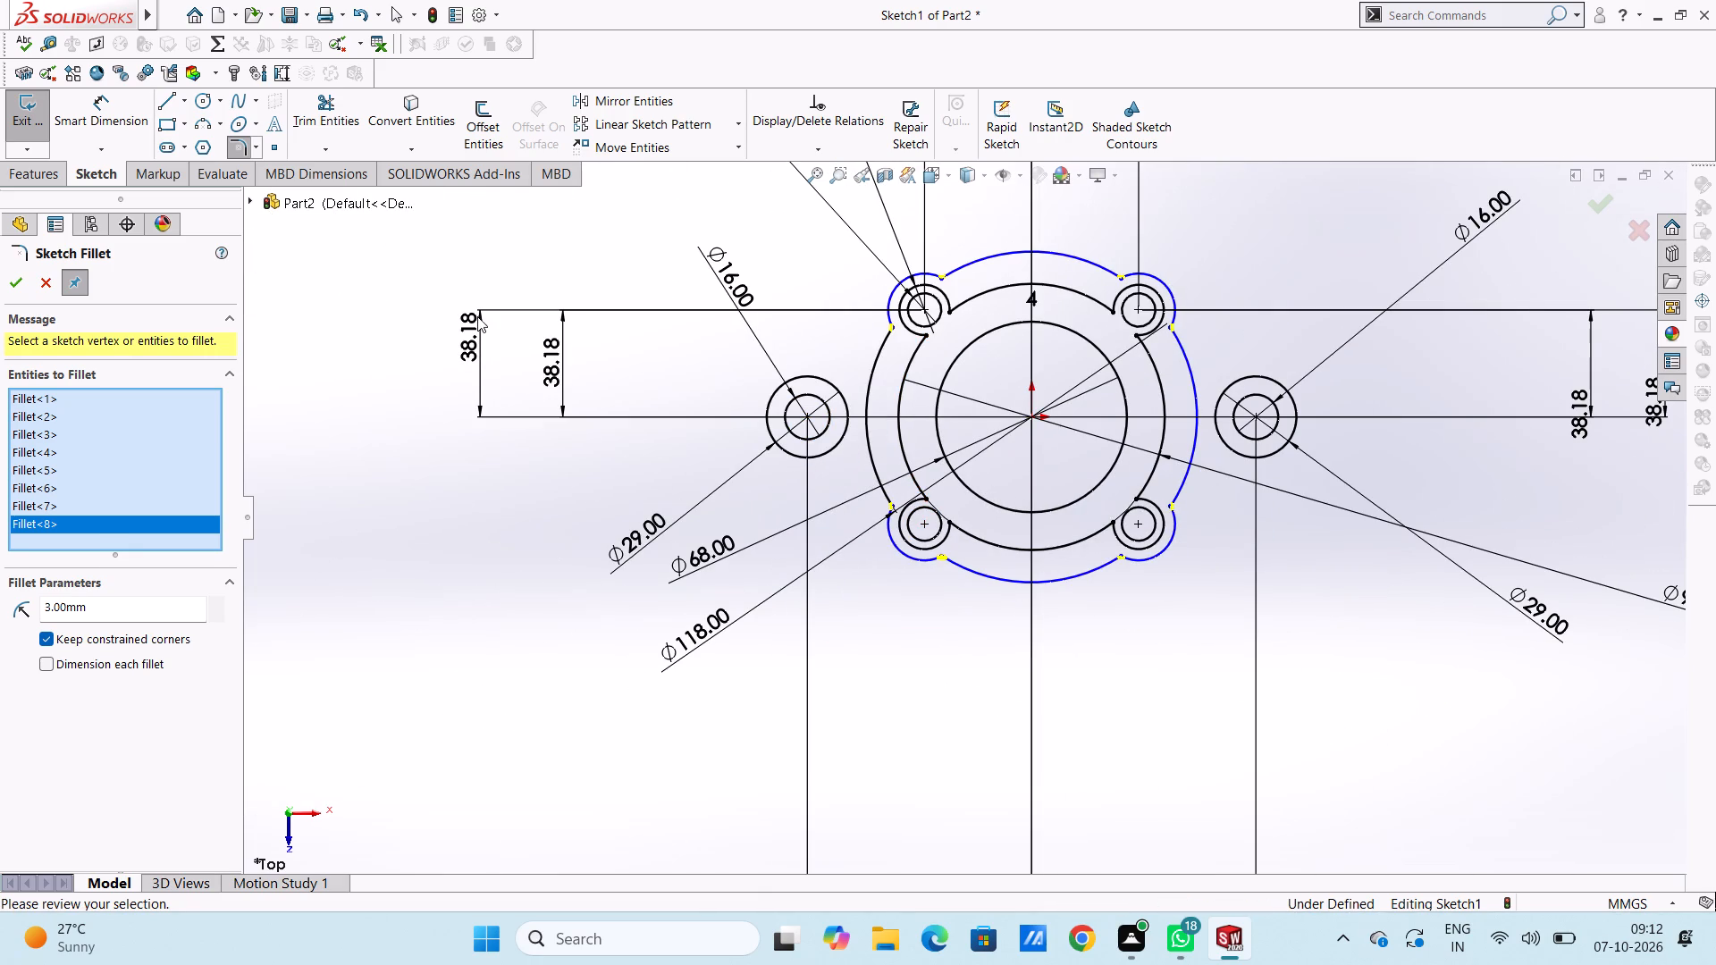
click(9, 278)
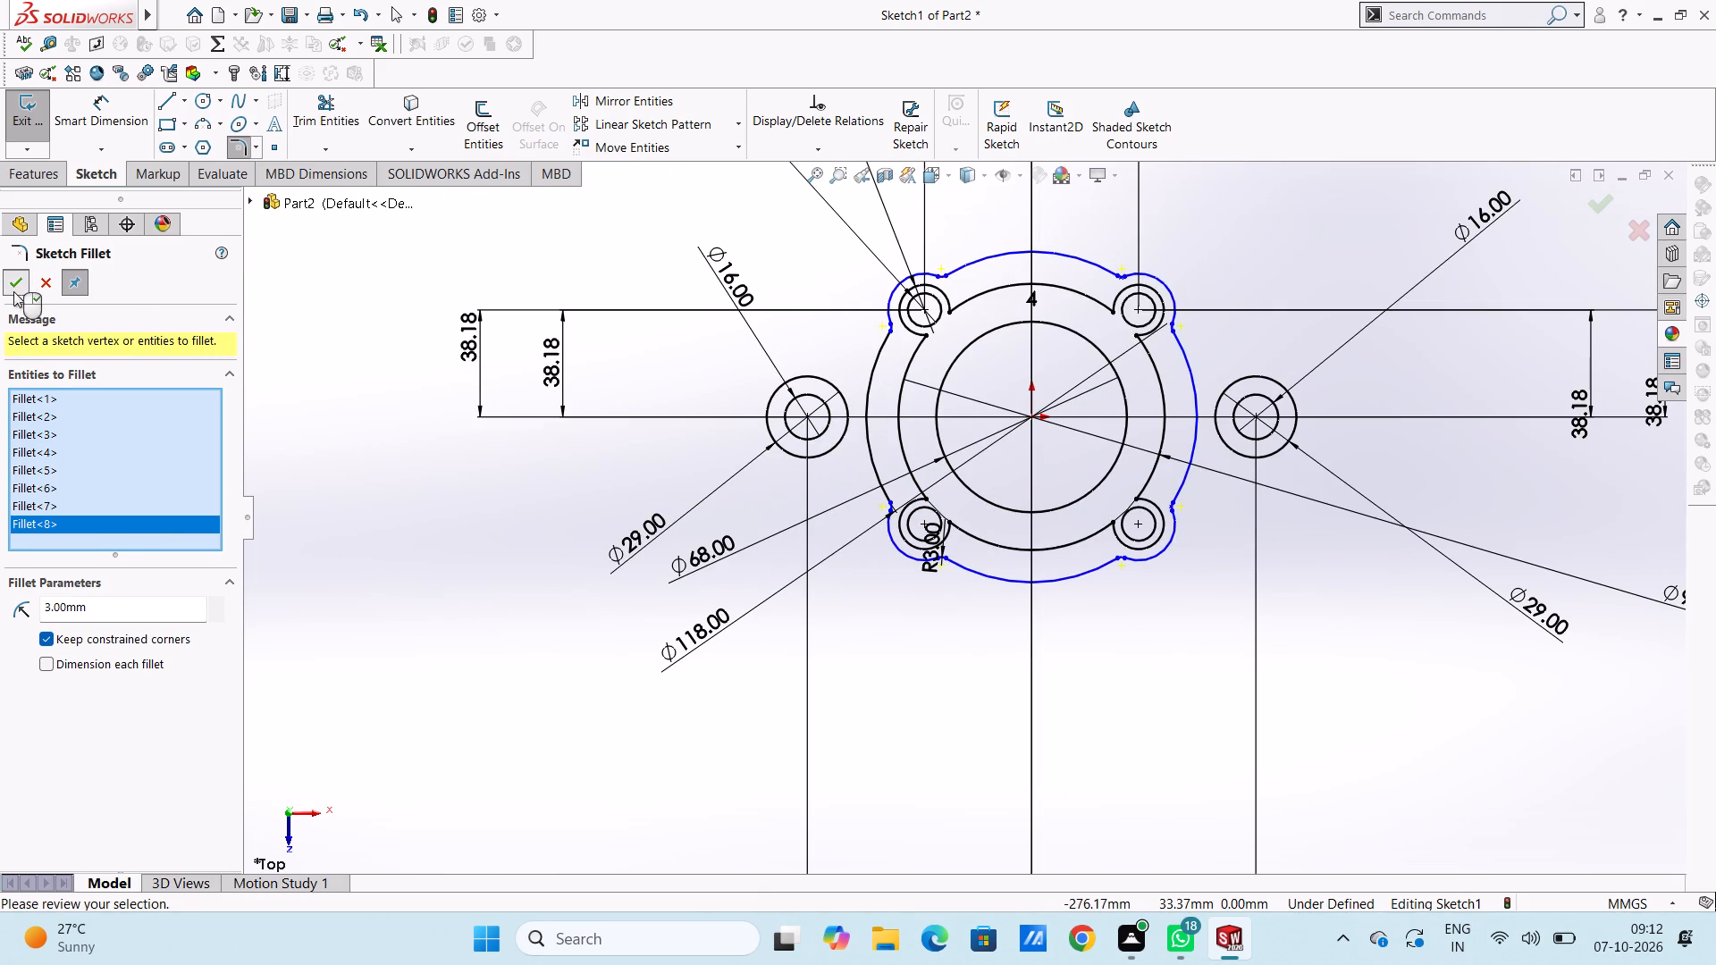
click(12, 286)
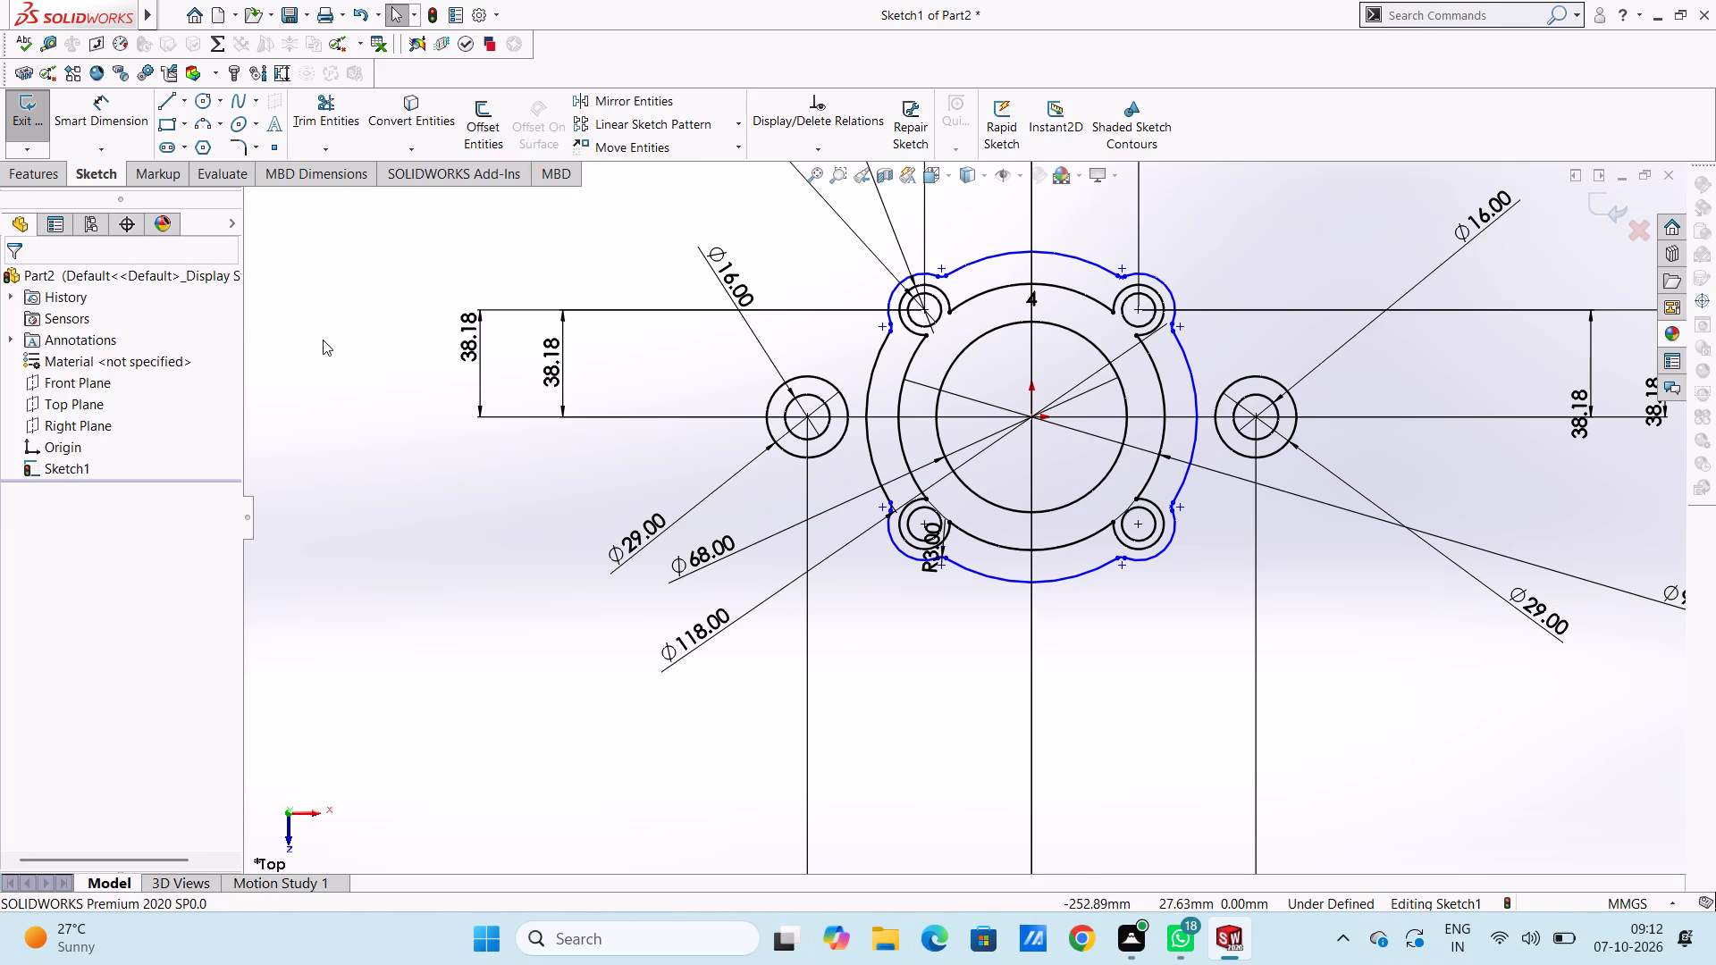
Reposition the R3.00 fillet dimension below the lower-left lobe, clear of the outline.
scroll(1035, 374, down, 3)
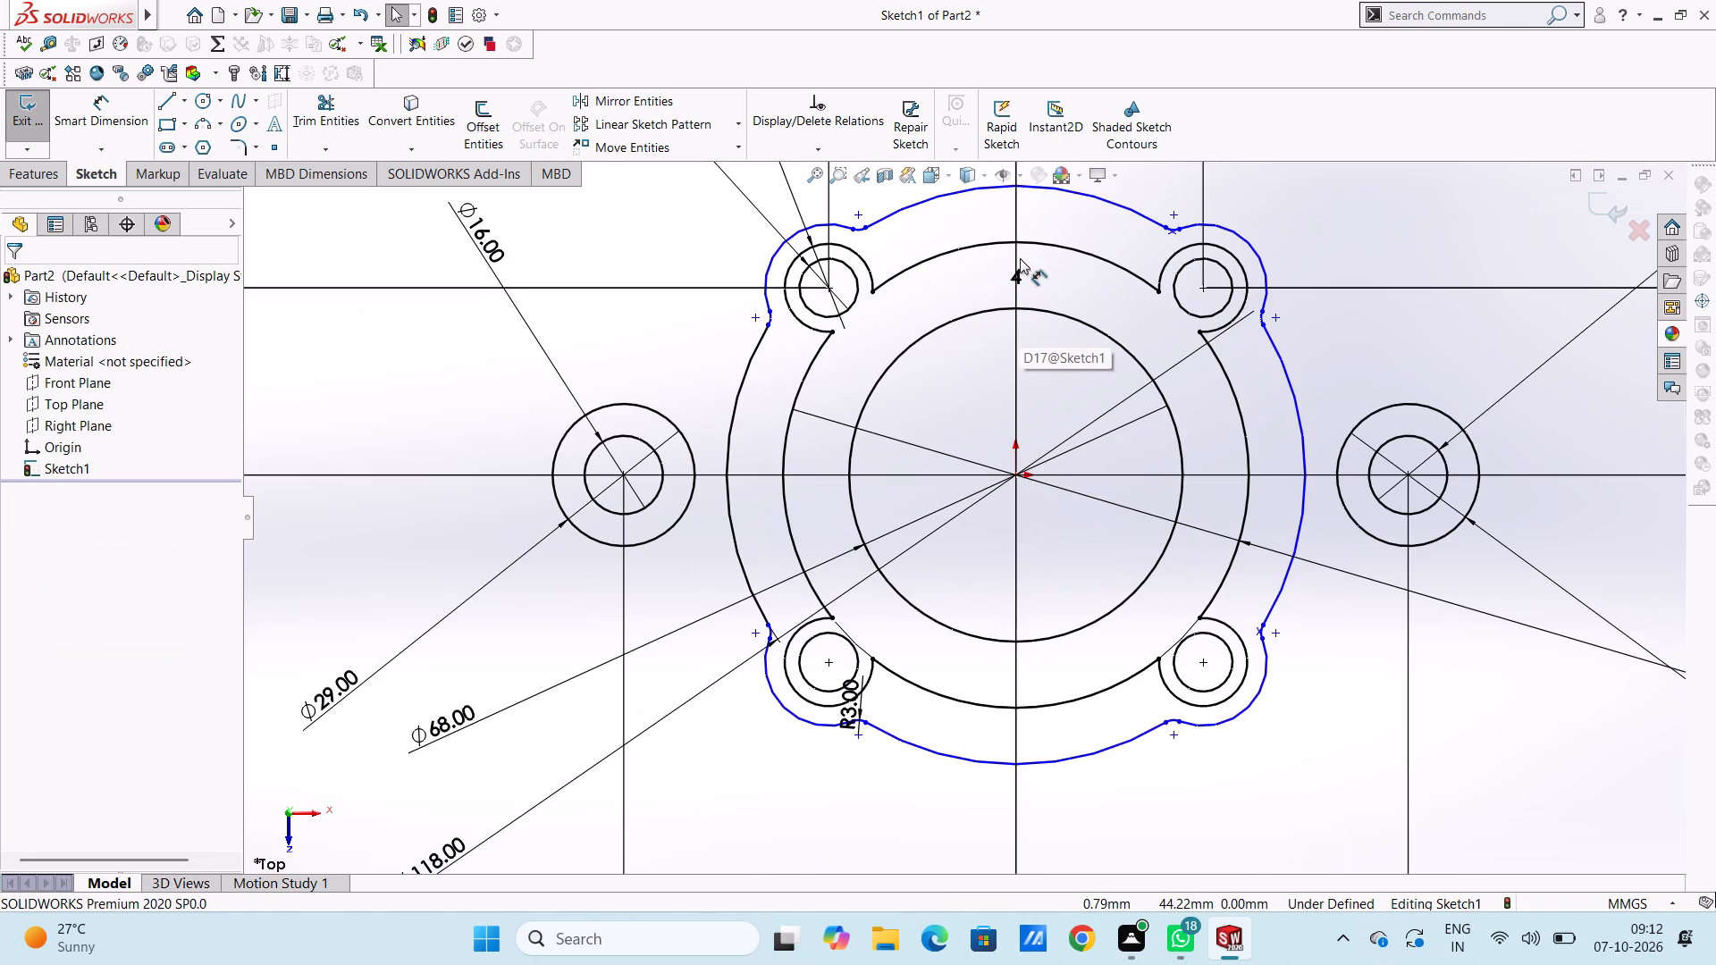
scroll(1020, 258, down, 3)
scroll(1020, 258, up, 6)
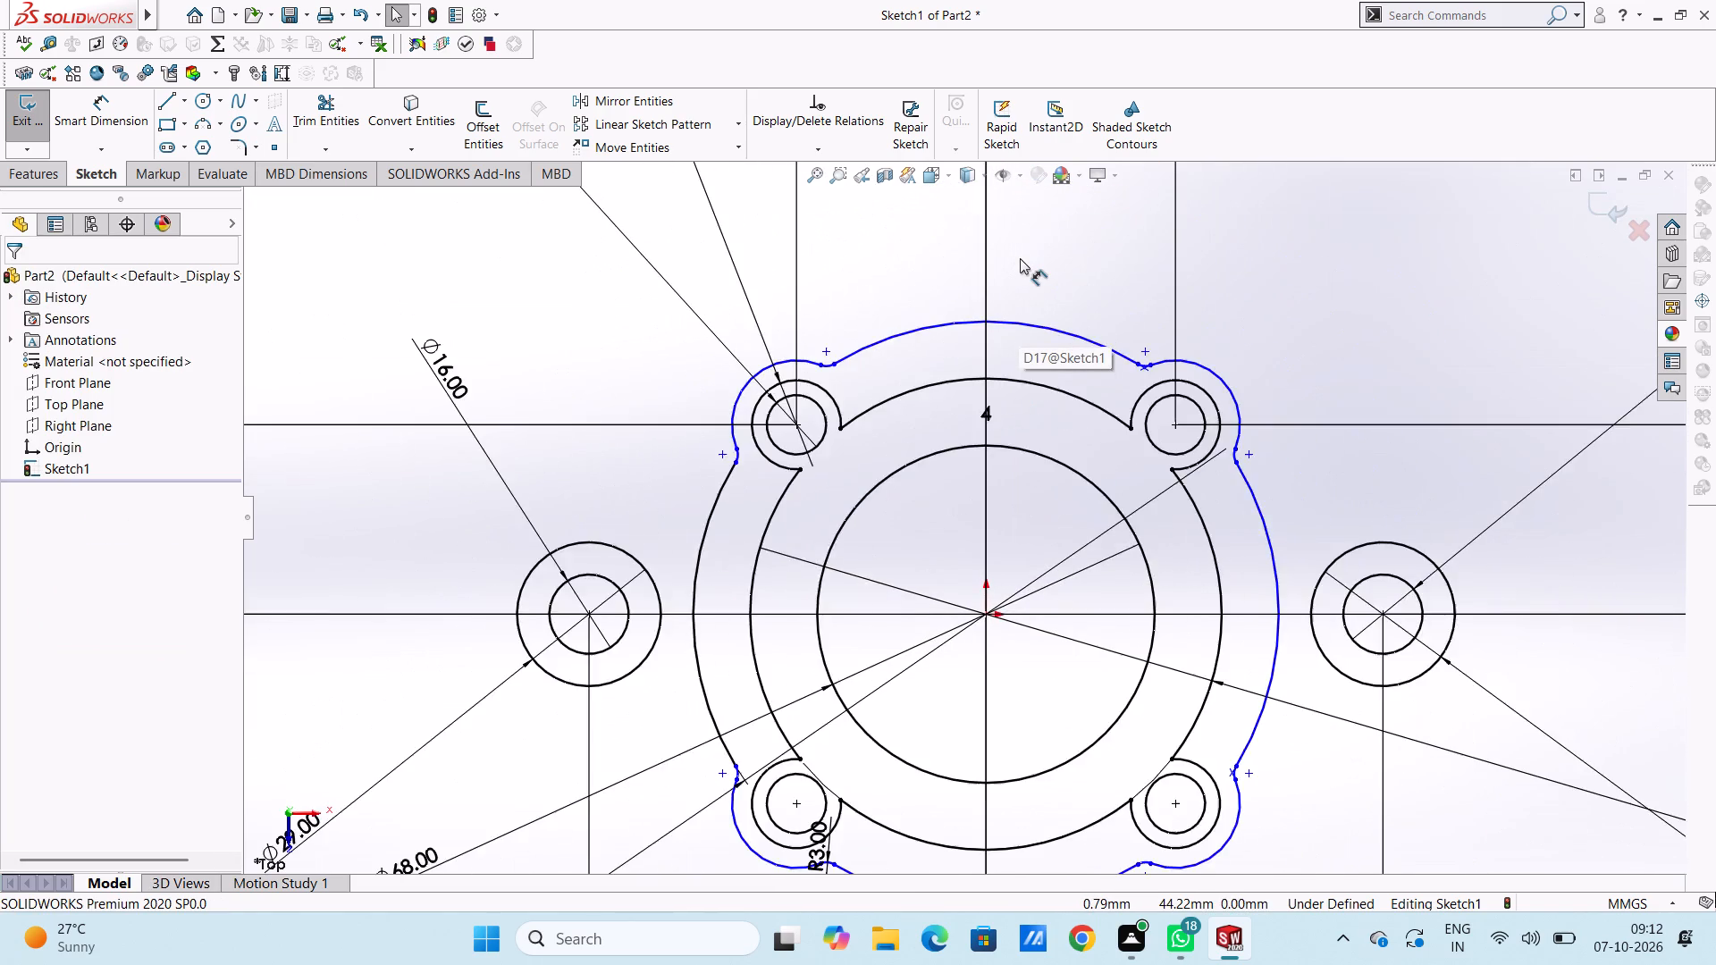
scroll(1020, 258, up, 2)
scroll(1019, 558, down, 4)
scroll(912, 663, up, 4)
scroll(912, 663, down, 2)
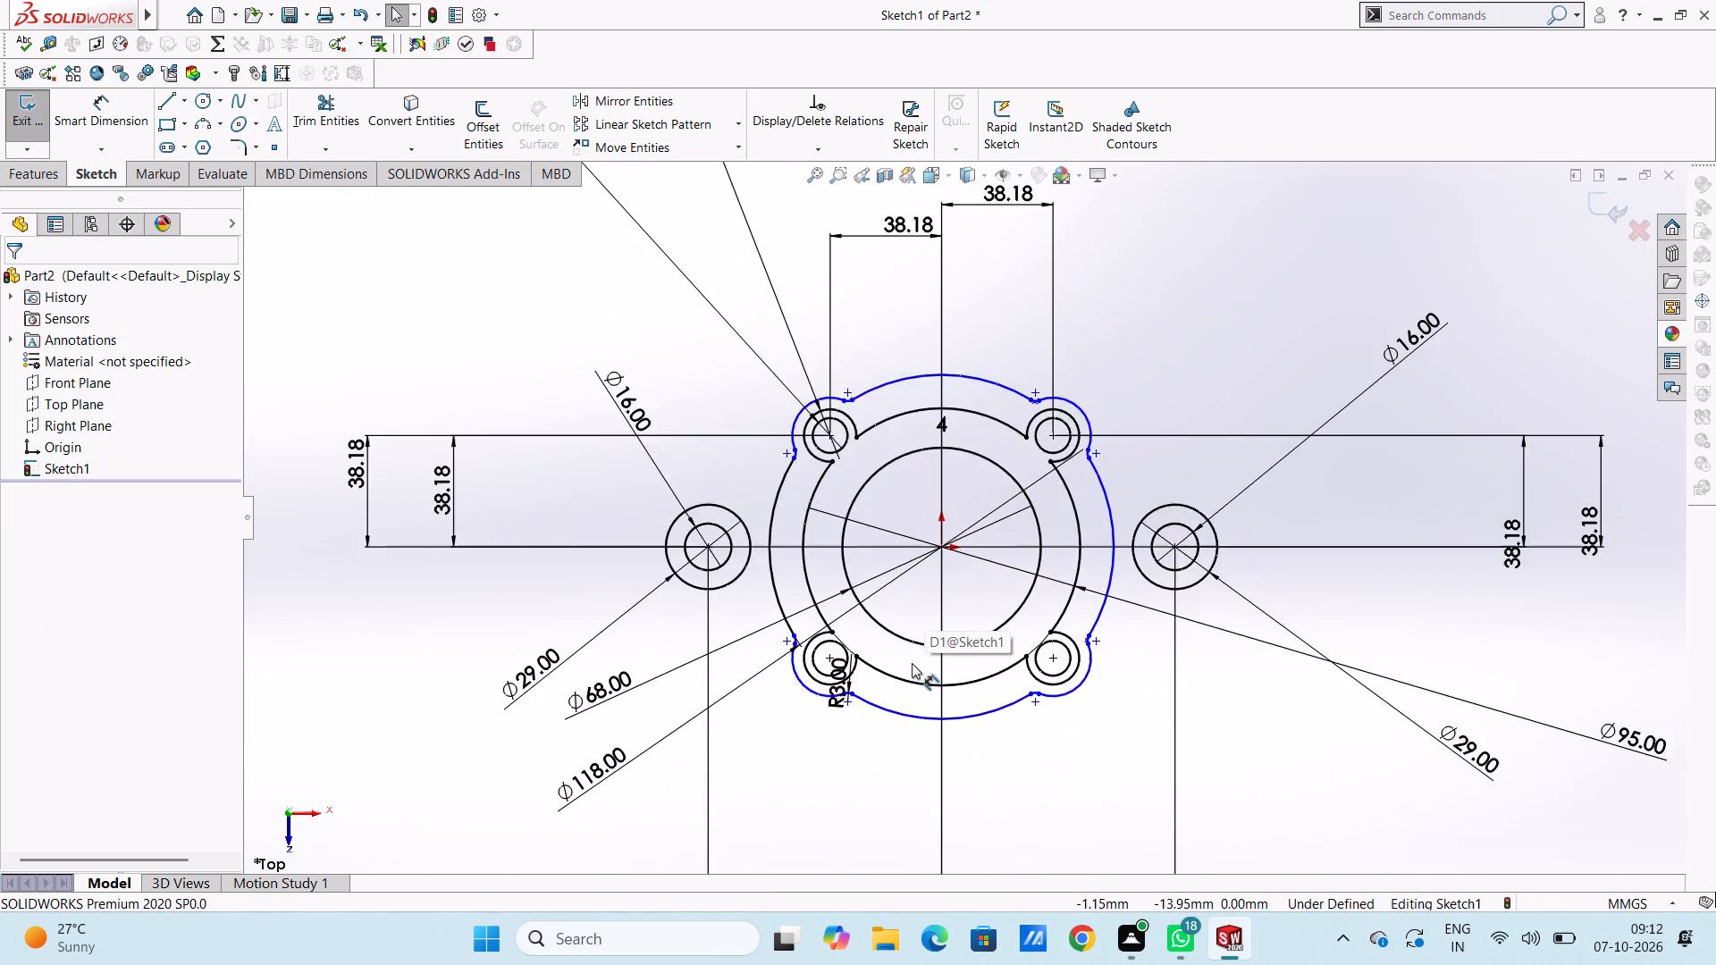
scroll(912, 663, down, 3)
scroll(840, 638, down, 3)
scroll(836, 659, up, 4)
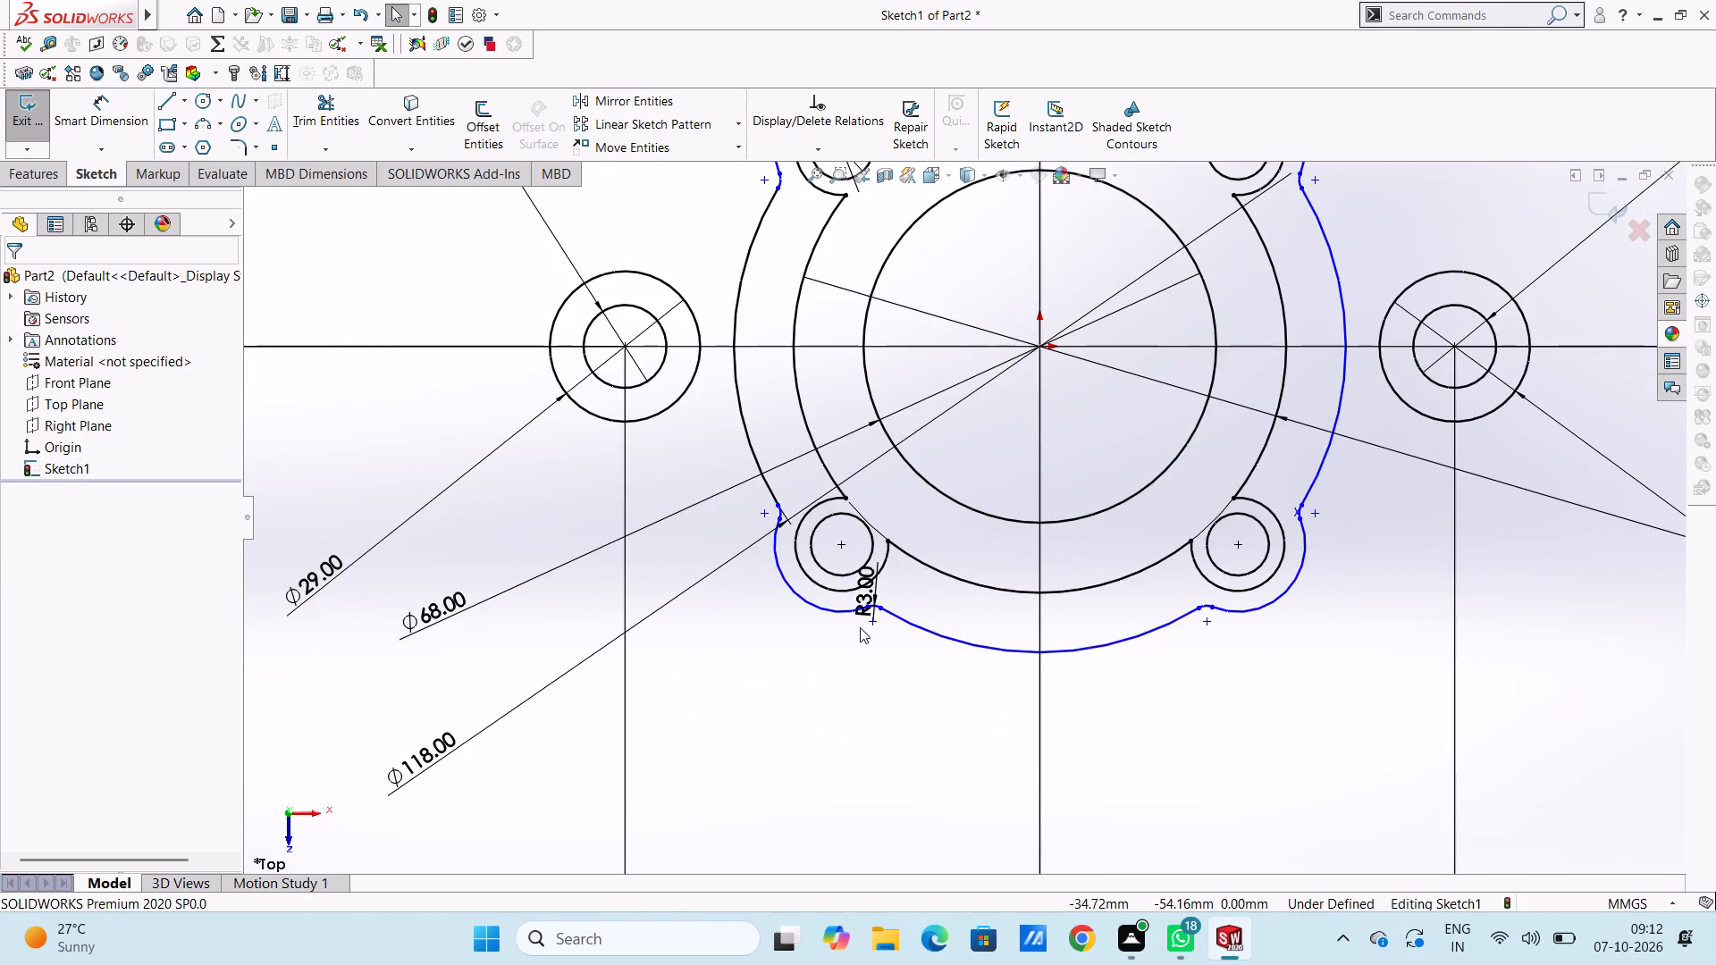
scroll(860, 627, down, 4)
drag(880, 537, 872, 624)
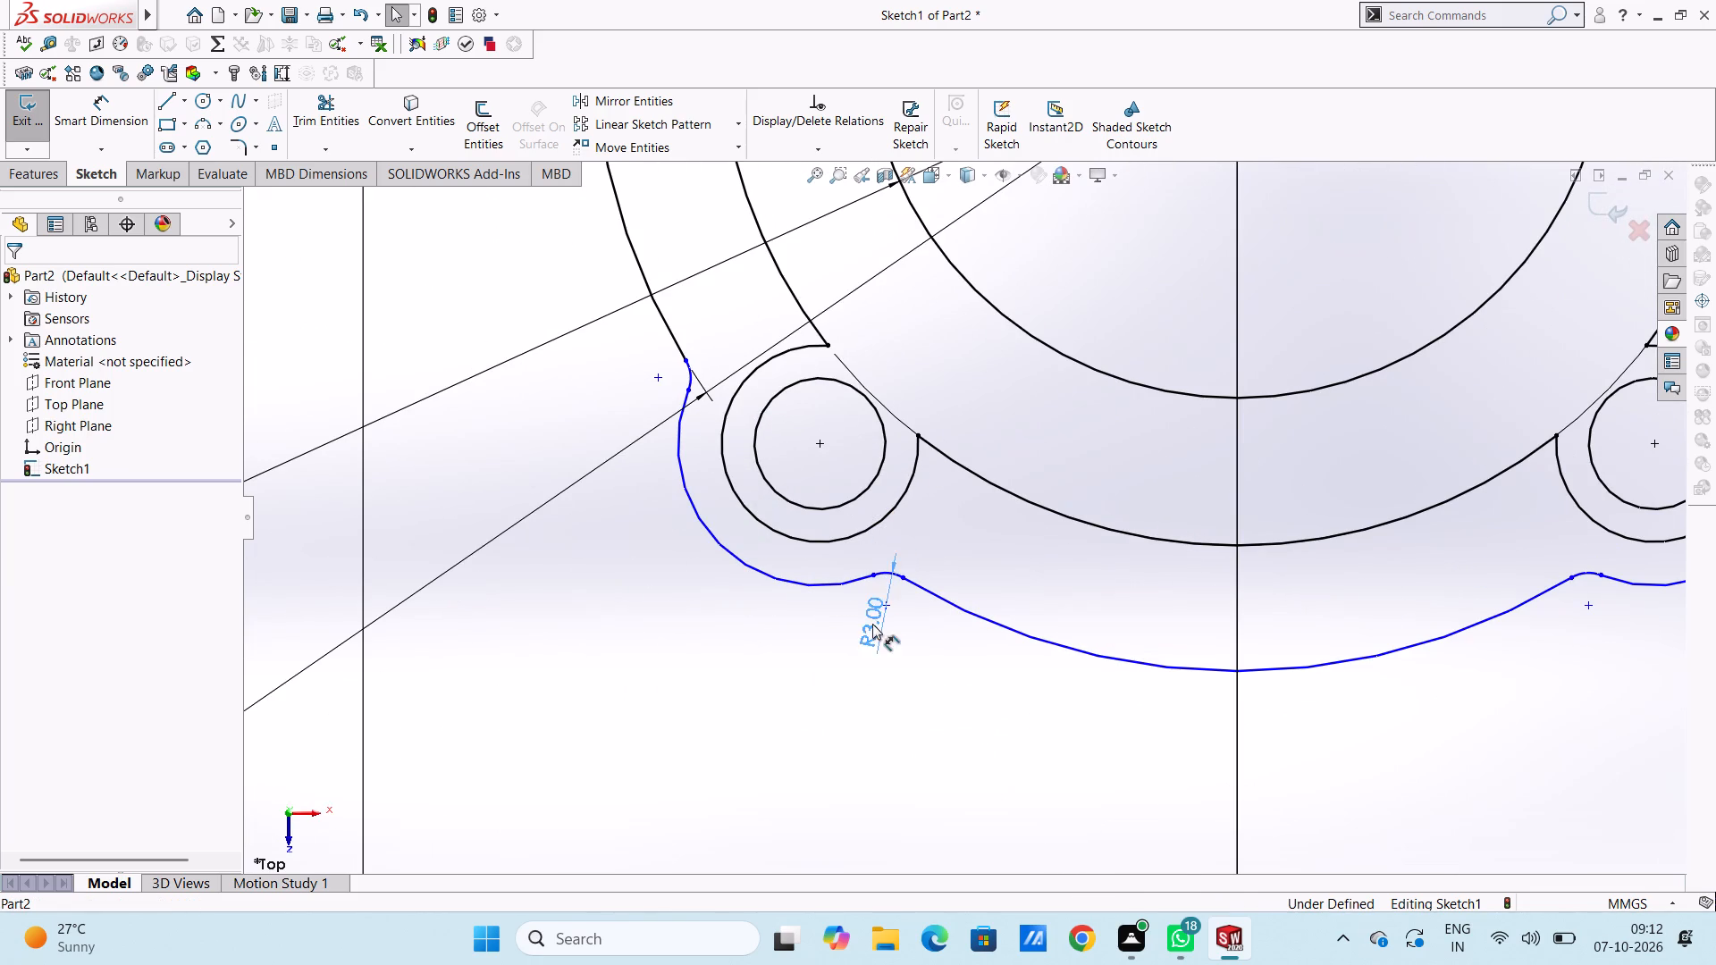
drag(872, 624, 871, 801)
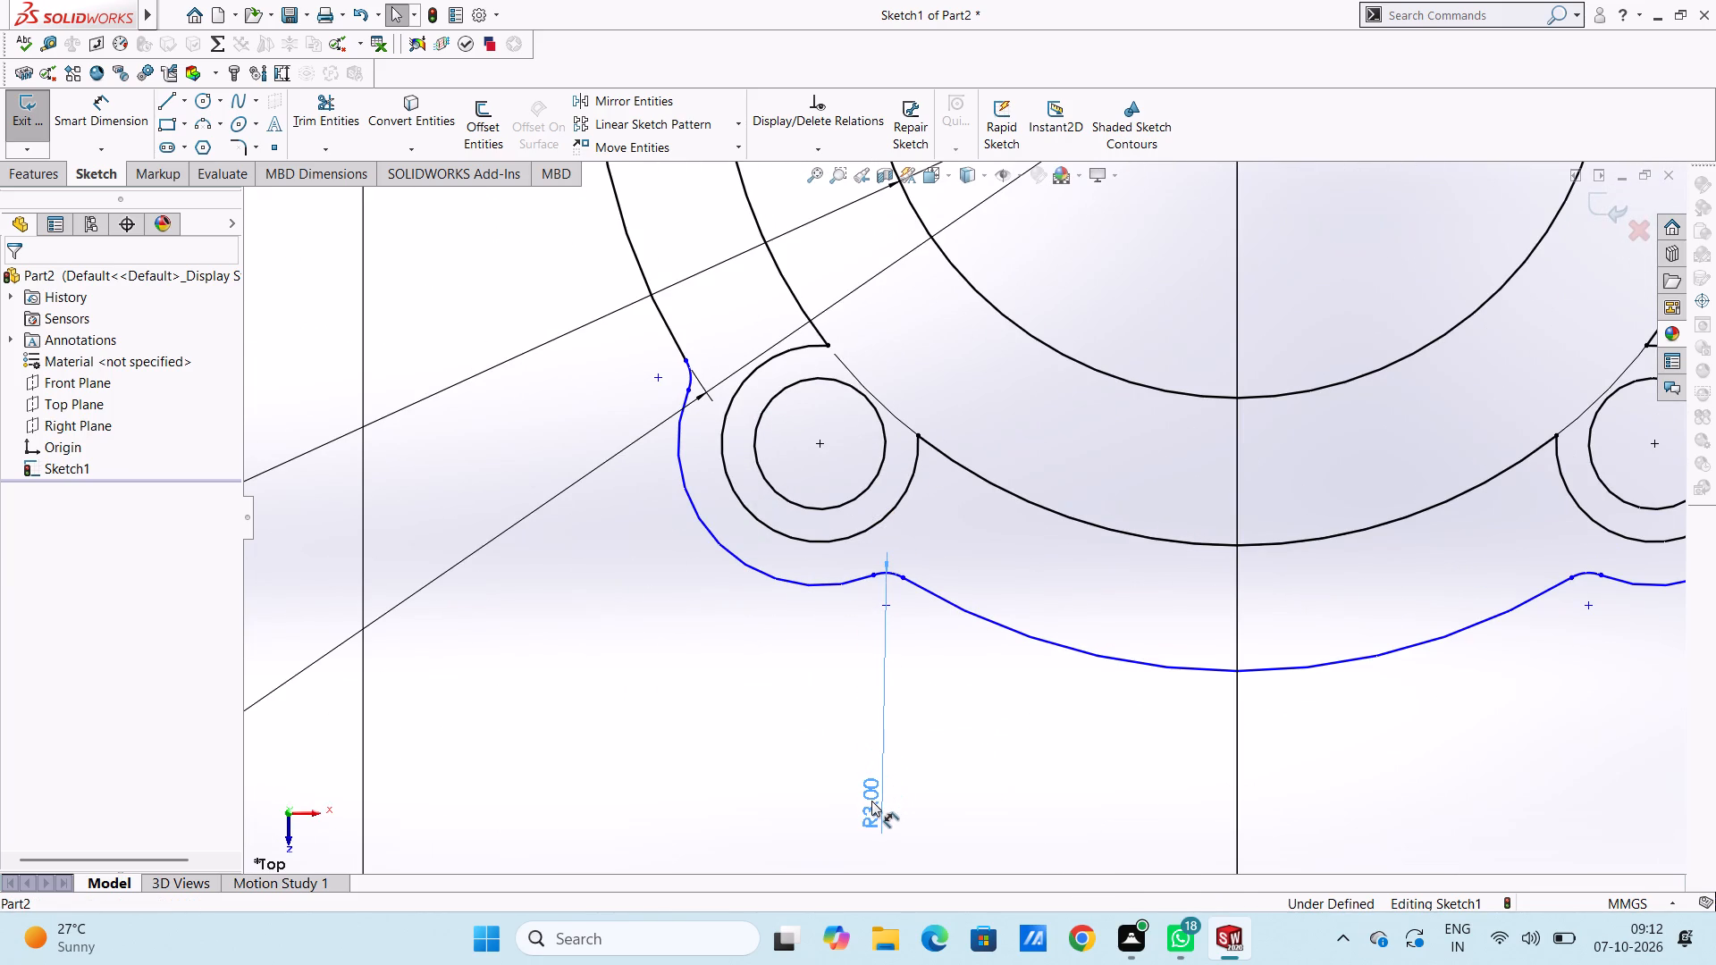
drag(871, 801, 861, 815)
click(785, 675)
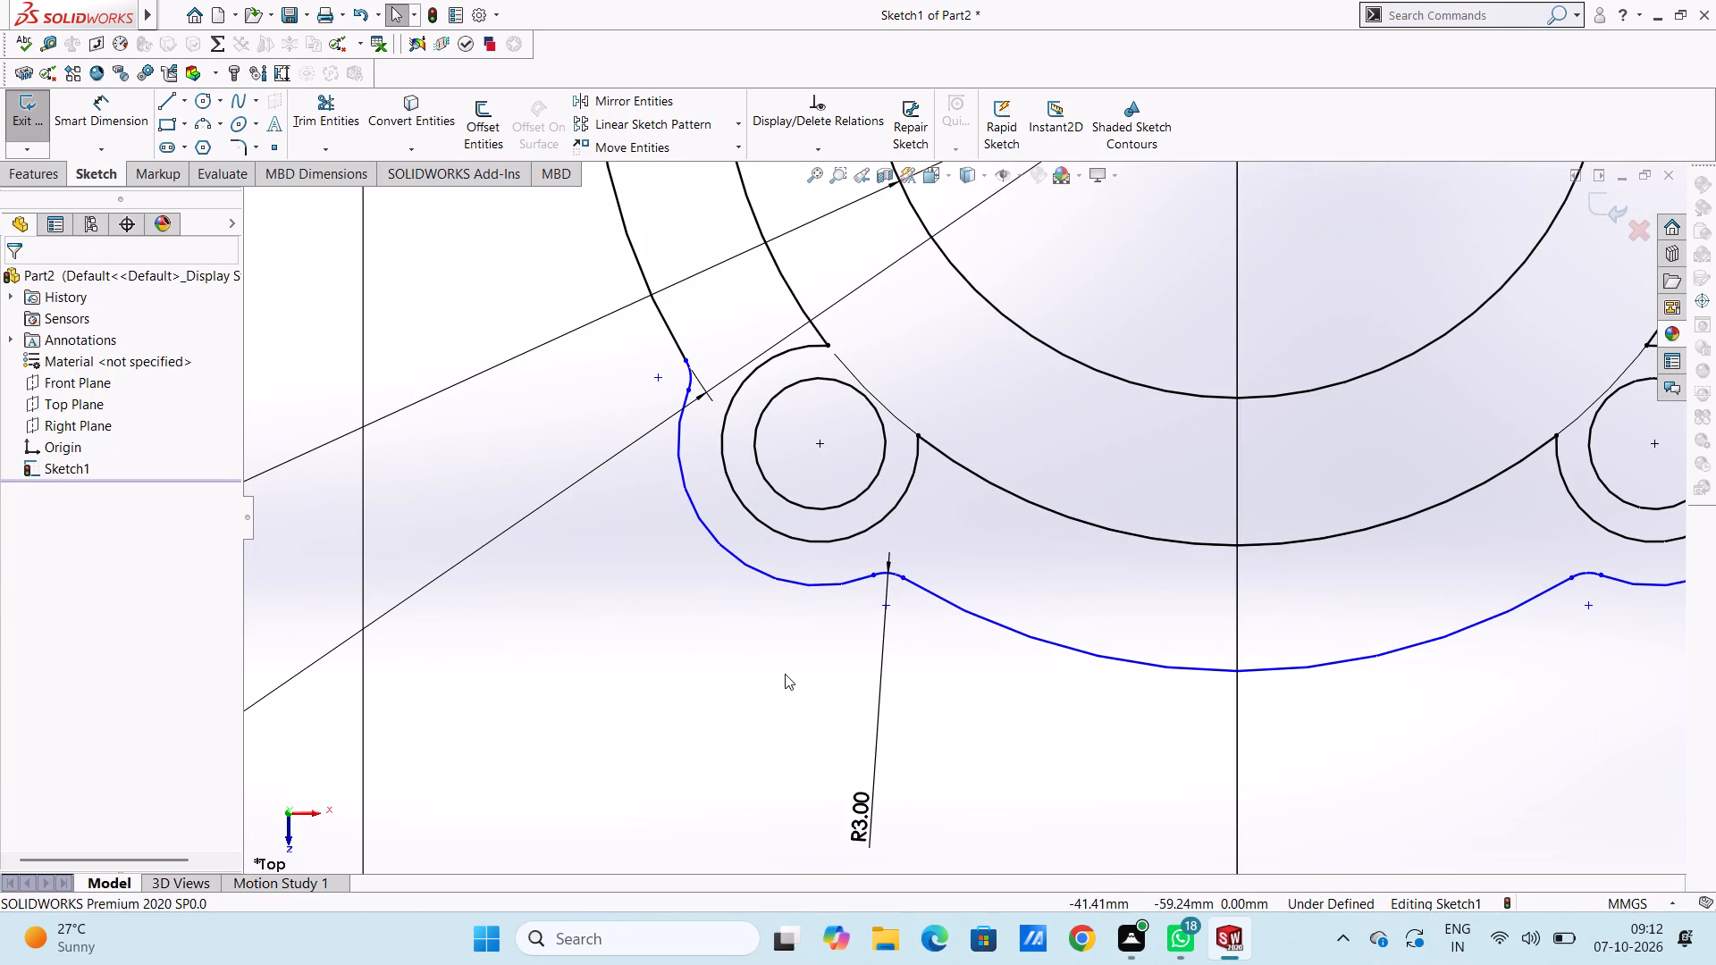
Start a 3 mm sketch fillet on the 95 mm circle's side corners at both left-hand 18 mm arcs and both corners at the upper-right one.
scroll(785, 674, up, 3)
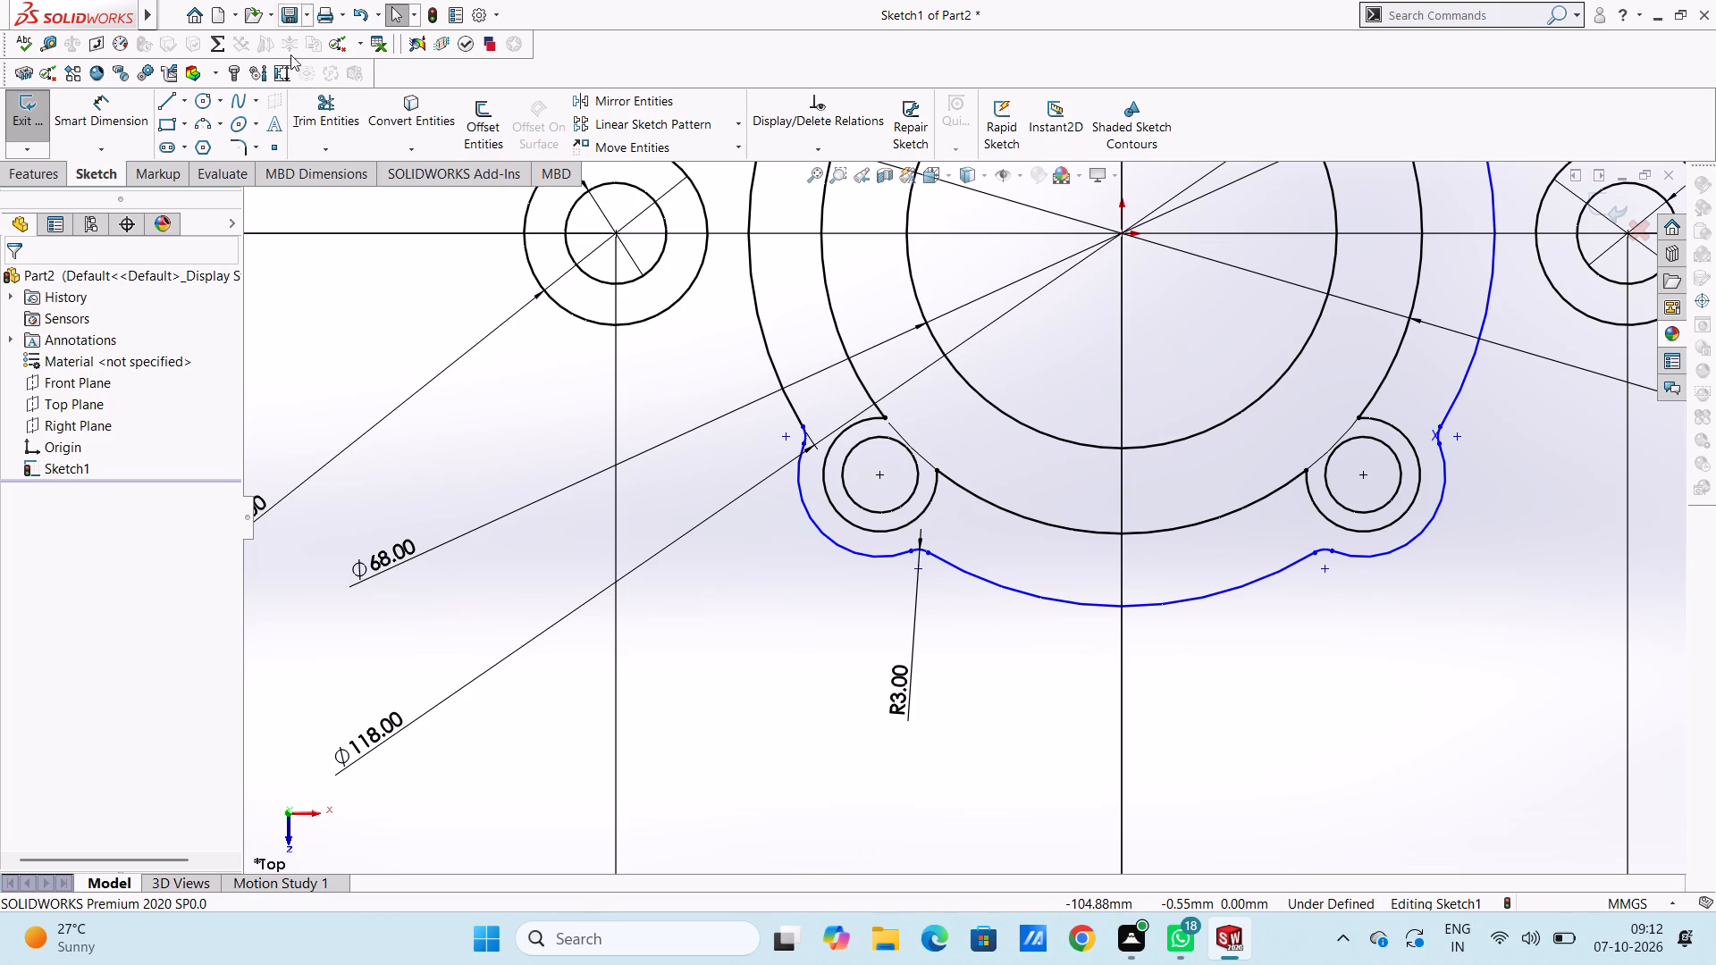
click(243, 150)
scroll(923, 453, down, 3)
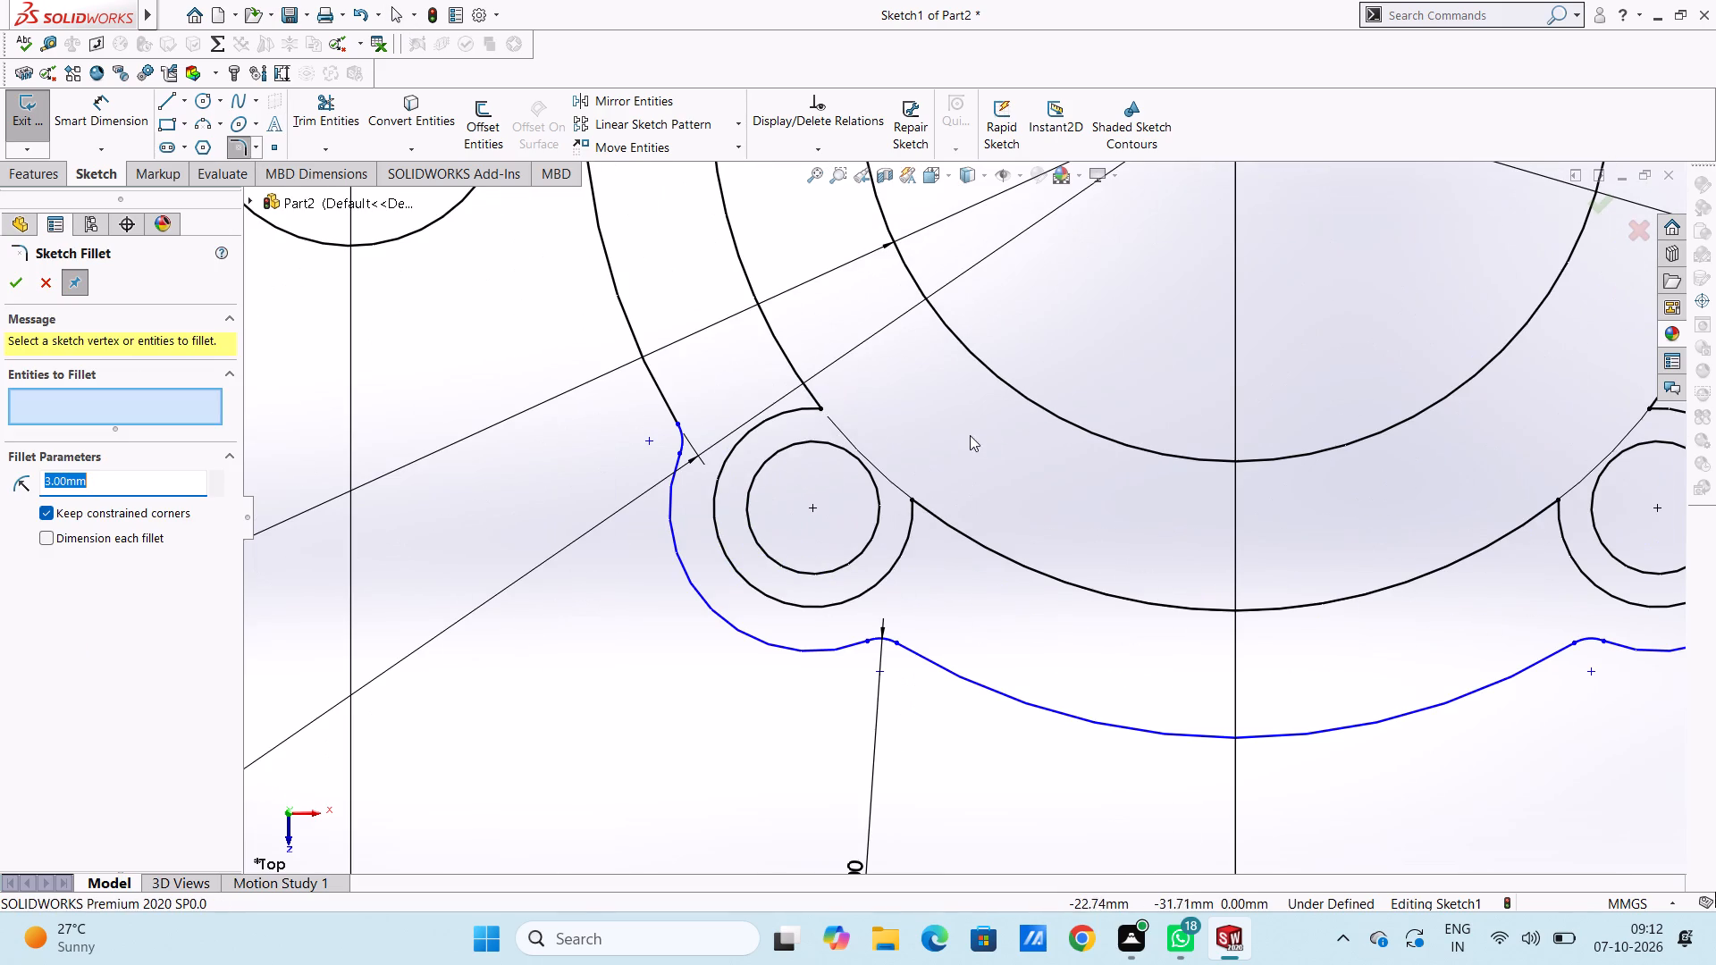
click(817, 408)
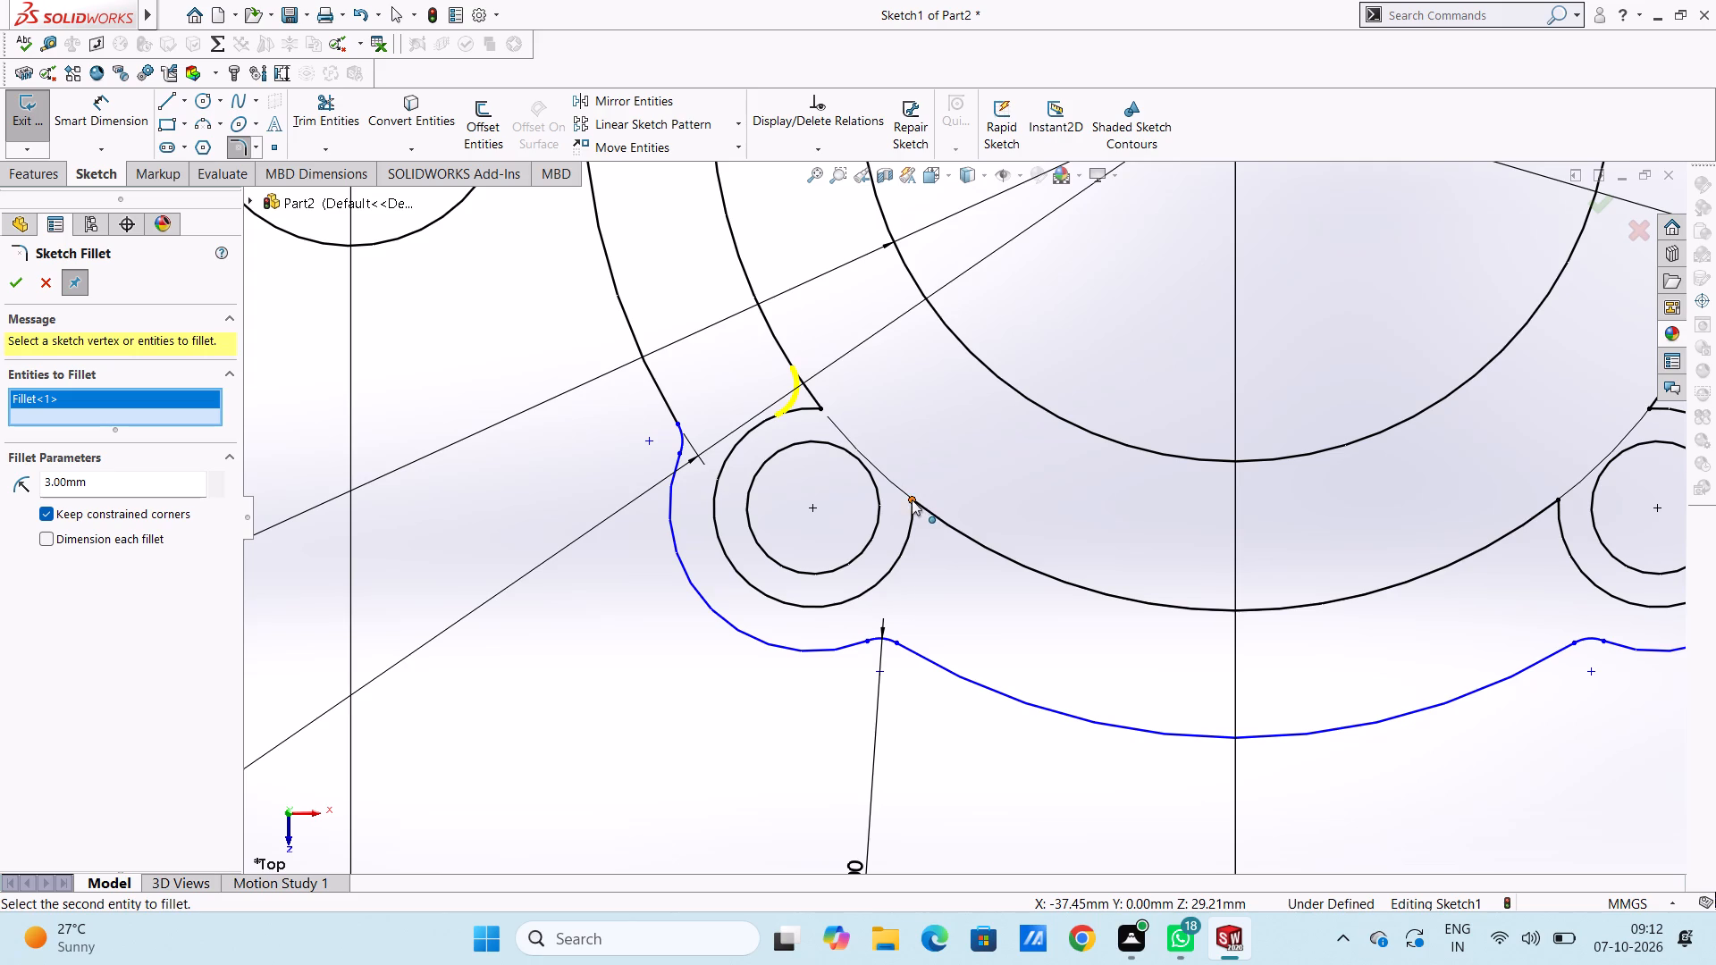
scroll(951, 440, up, 6)
scroll(901, 302, up, 4)
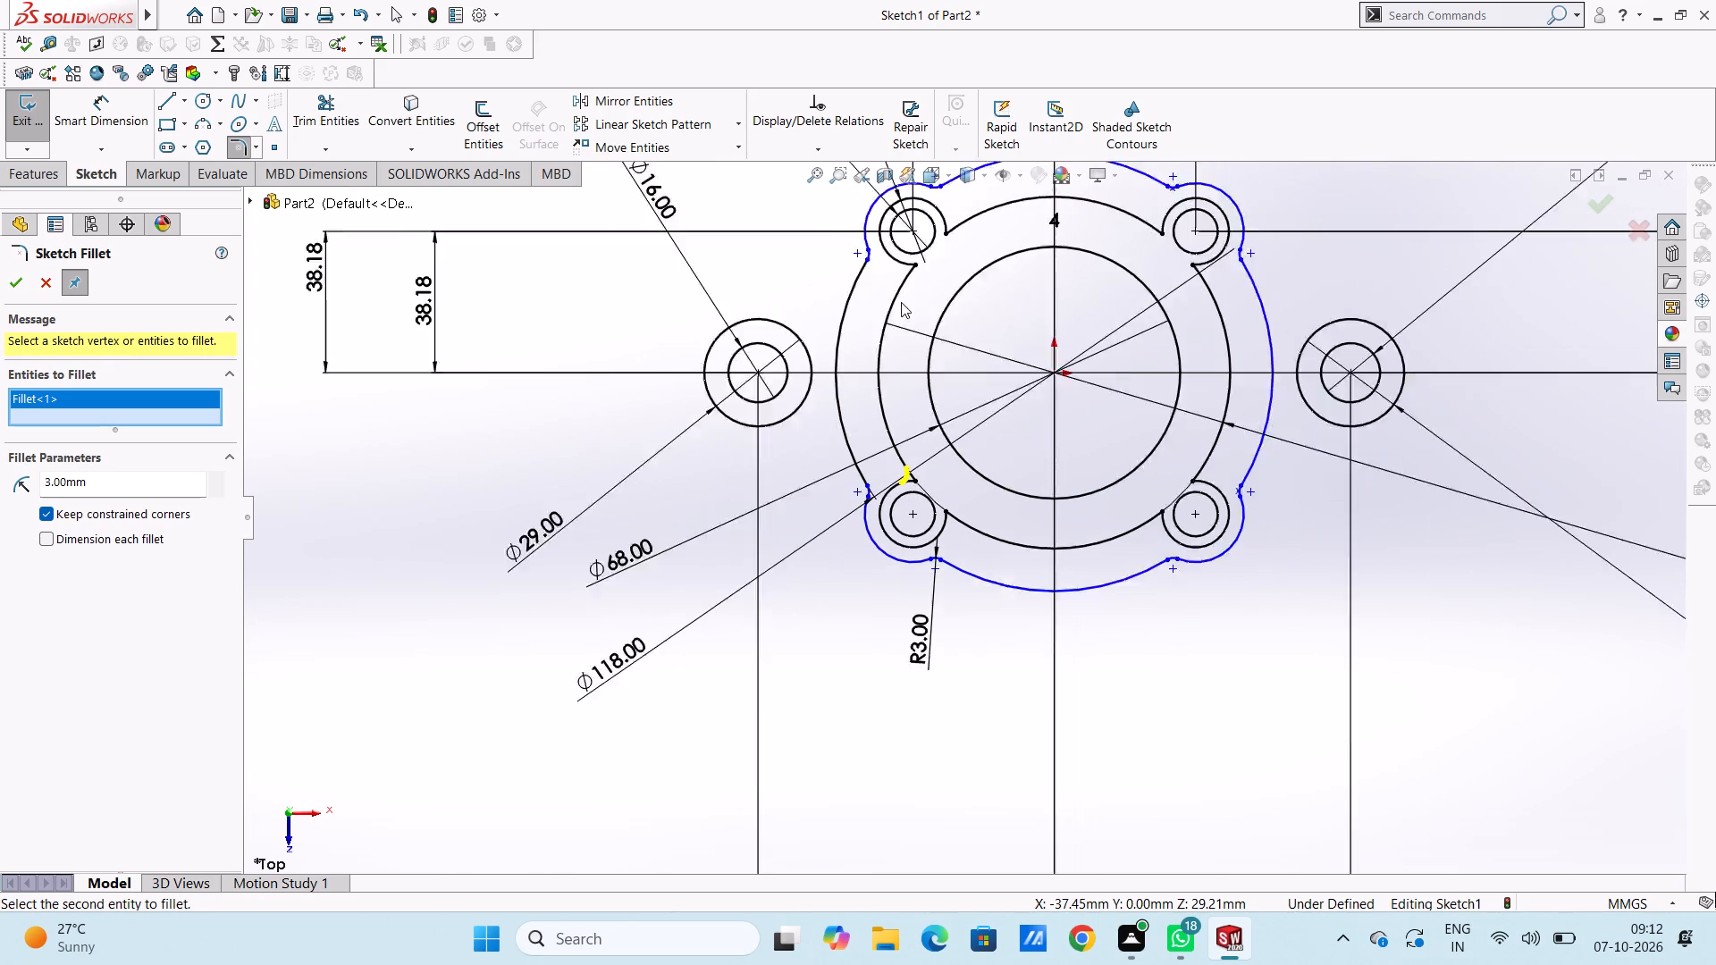
scroll(952, 311, down, 5)
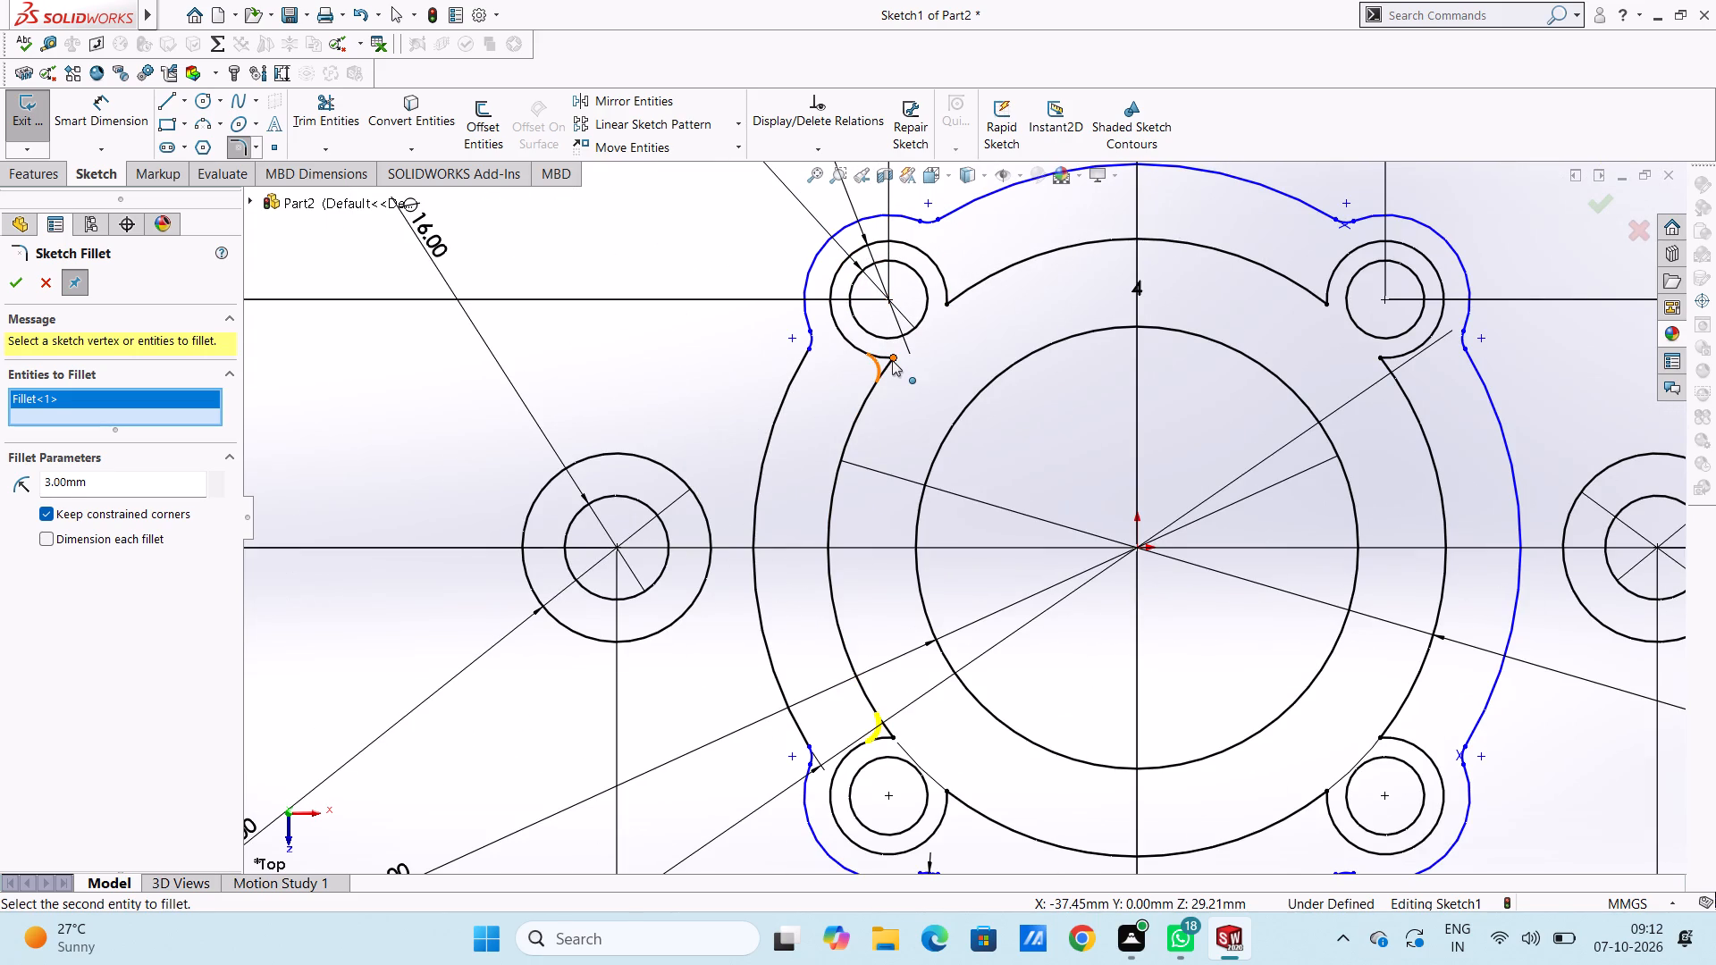
click(892, 360)
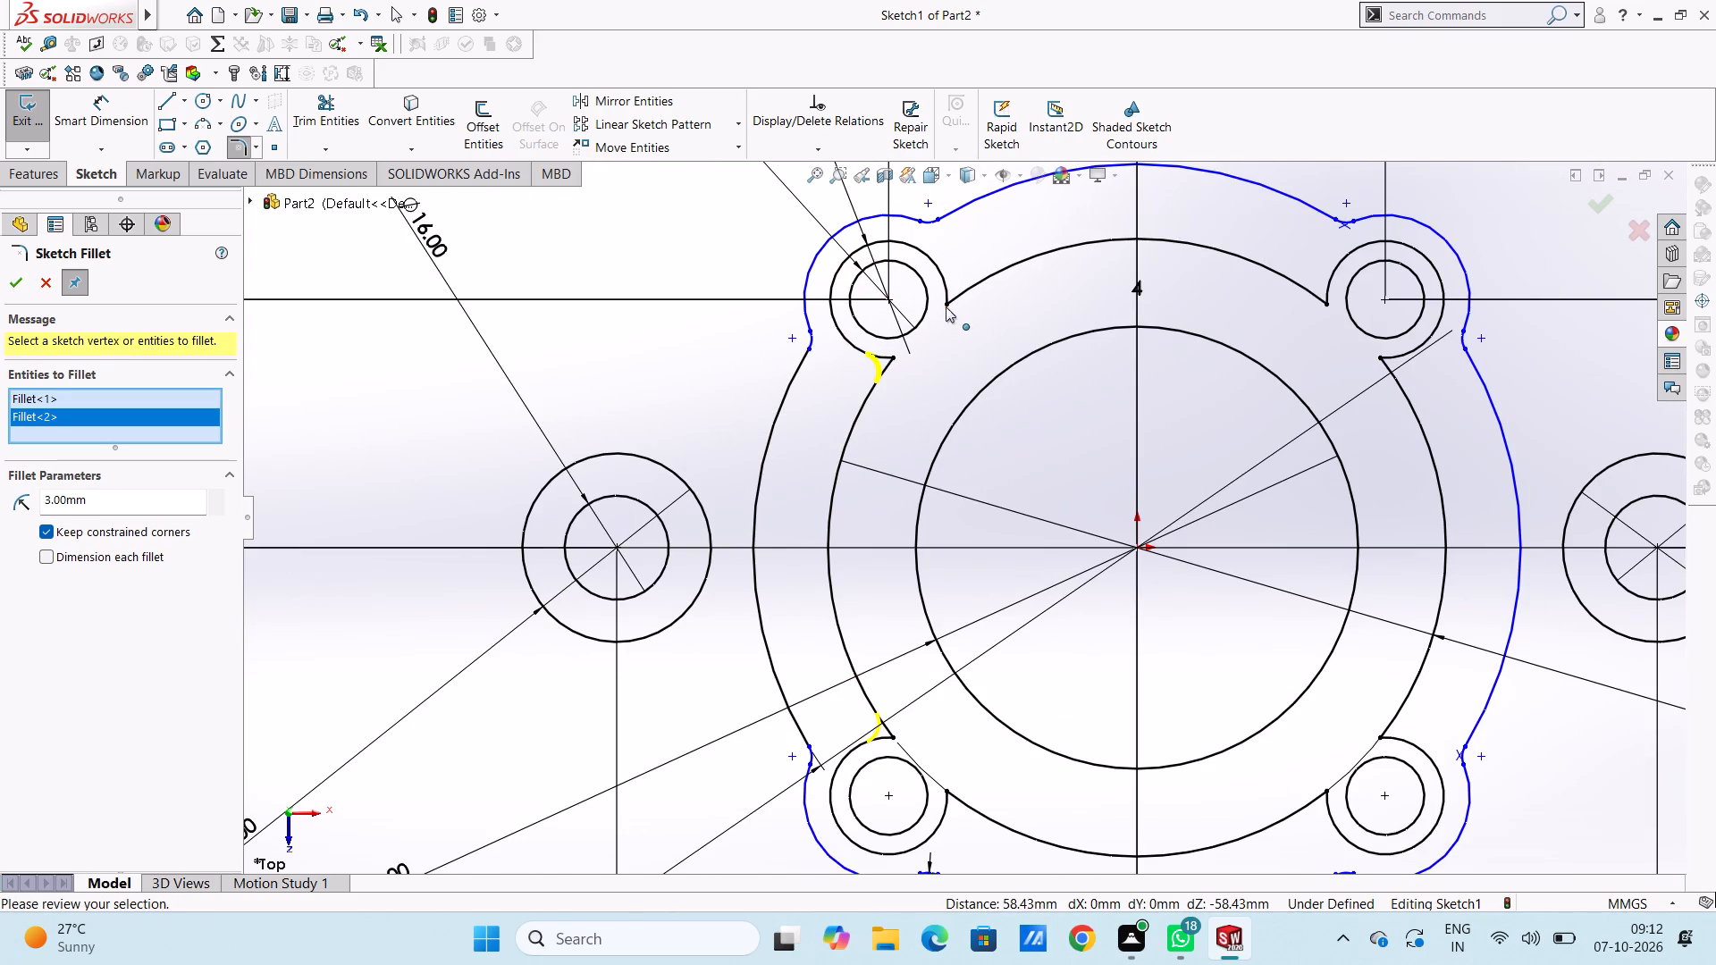
click(1325, 306)
click(1381, 353)
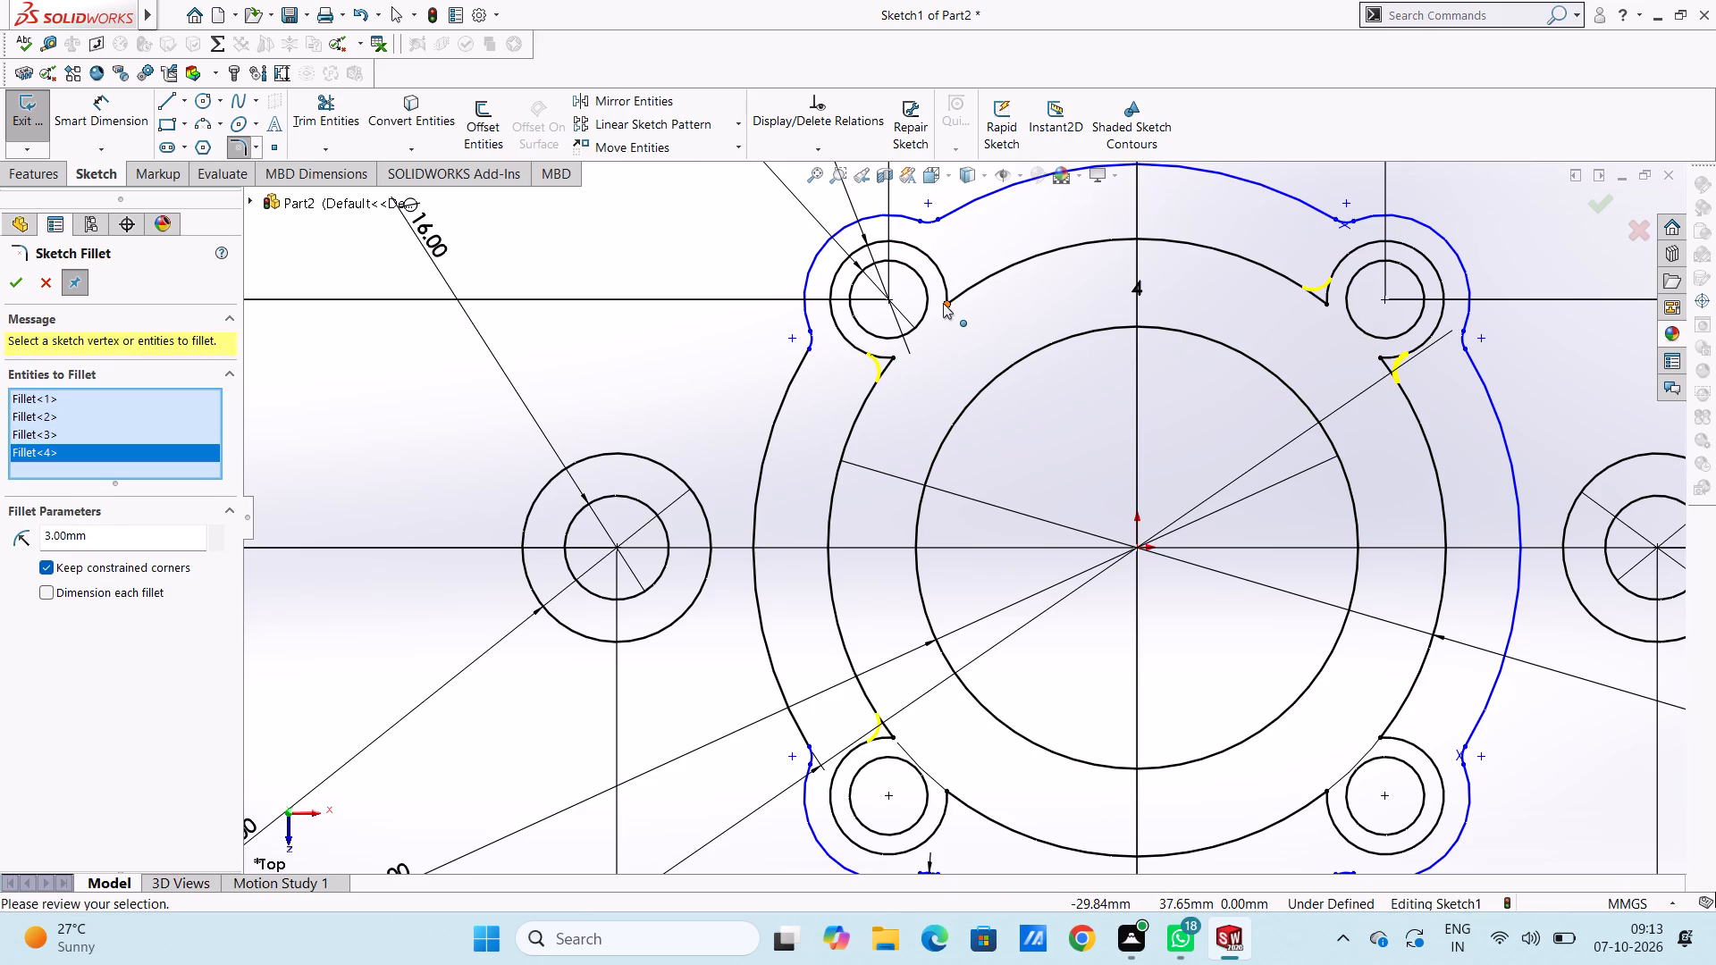
Add both corners where the lower-right 18 mm arc meets the 95 mm circle to the 3 mm sketch fillet and apply it.
scroll(1243, 464, up, 5)
scroll(1163, 663, down, 4)
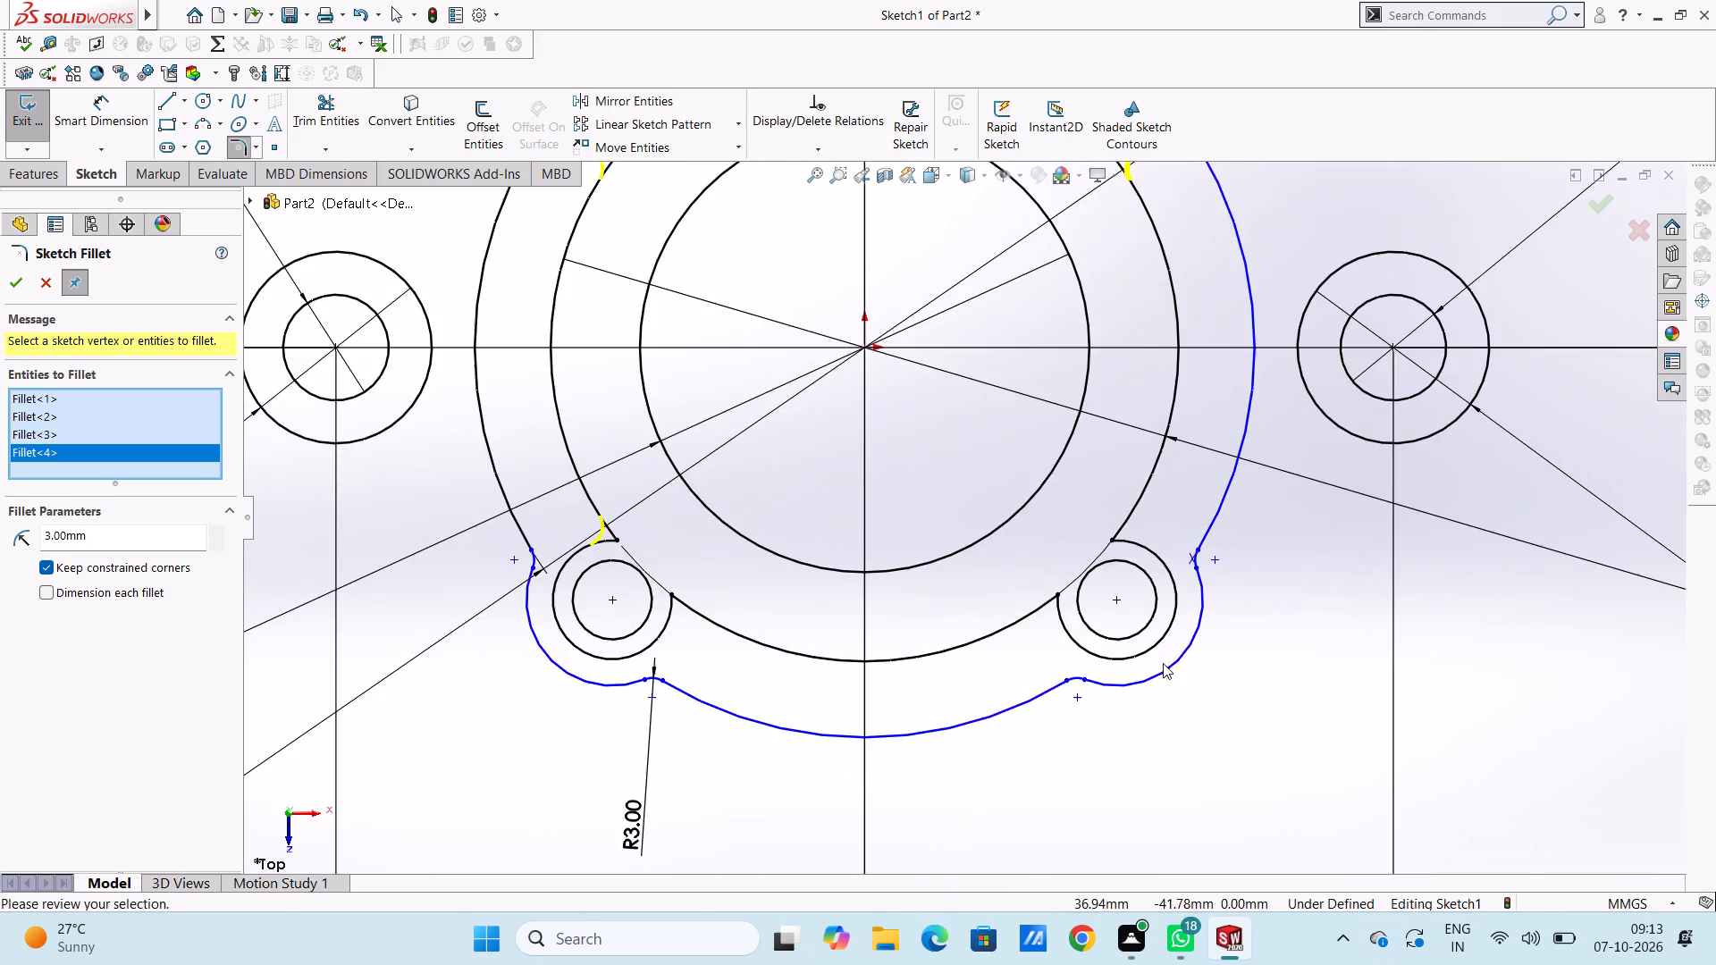
scroll(1154, 566, down, 4)
click(1042, 508)
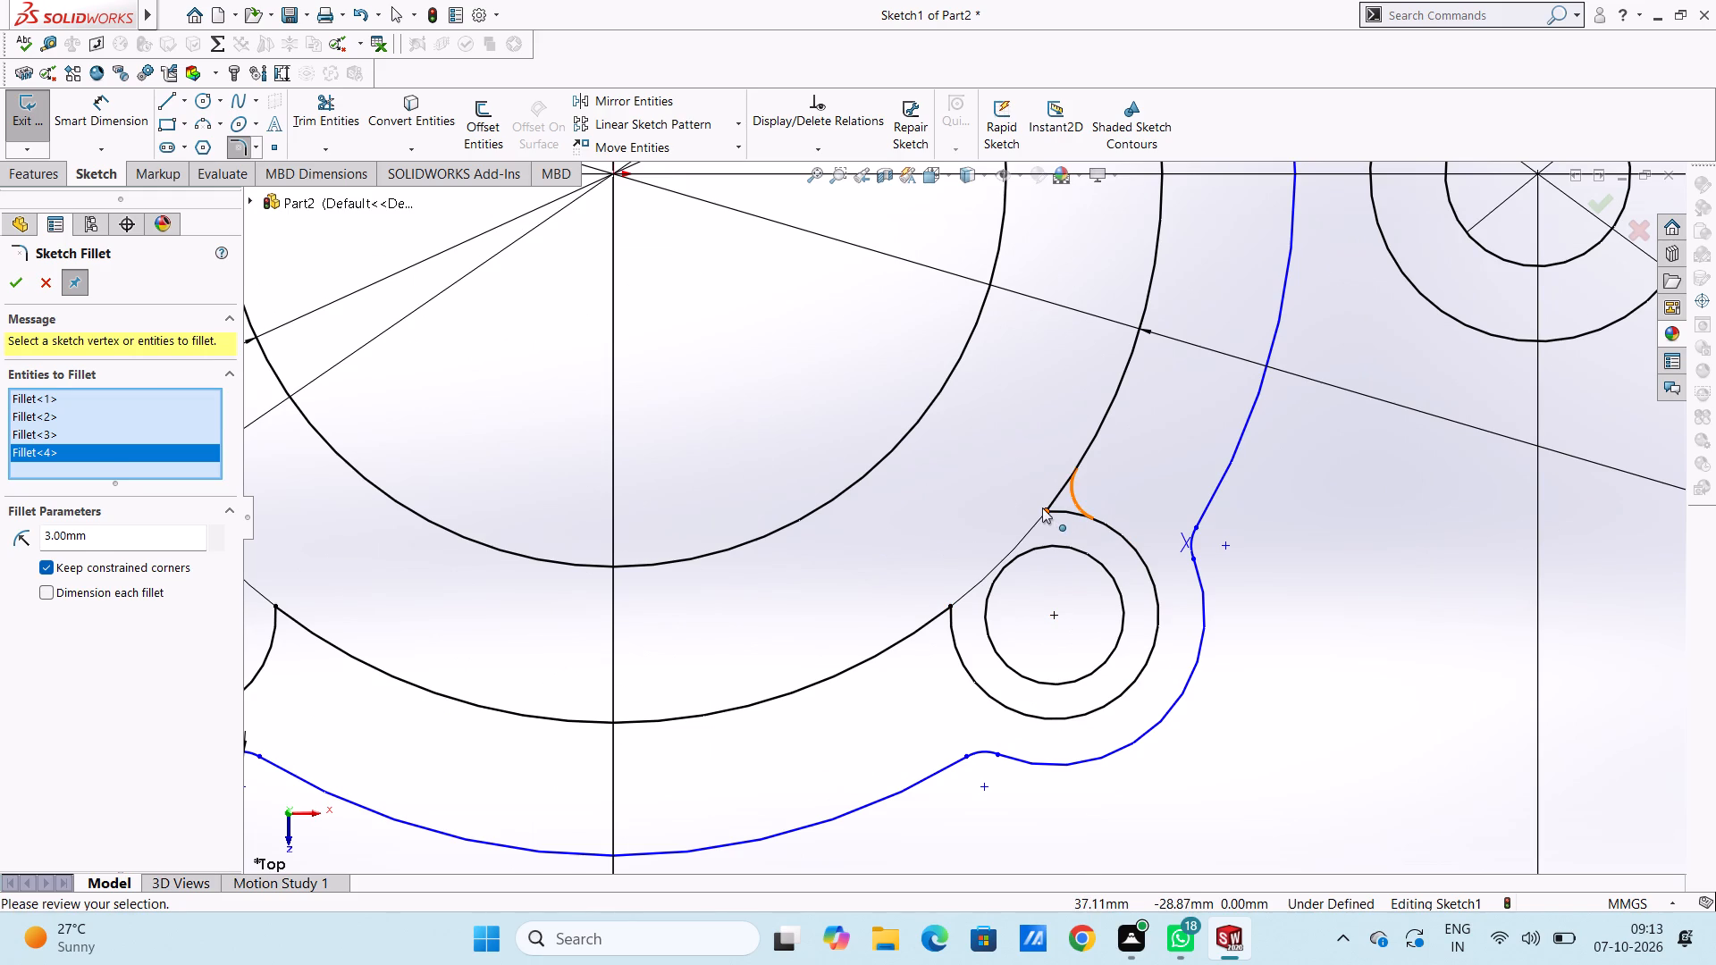
click(946, 608)
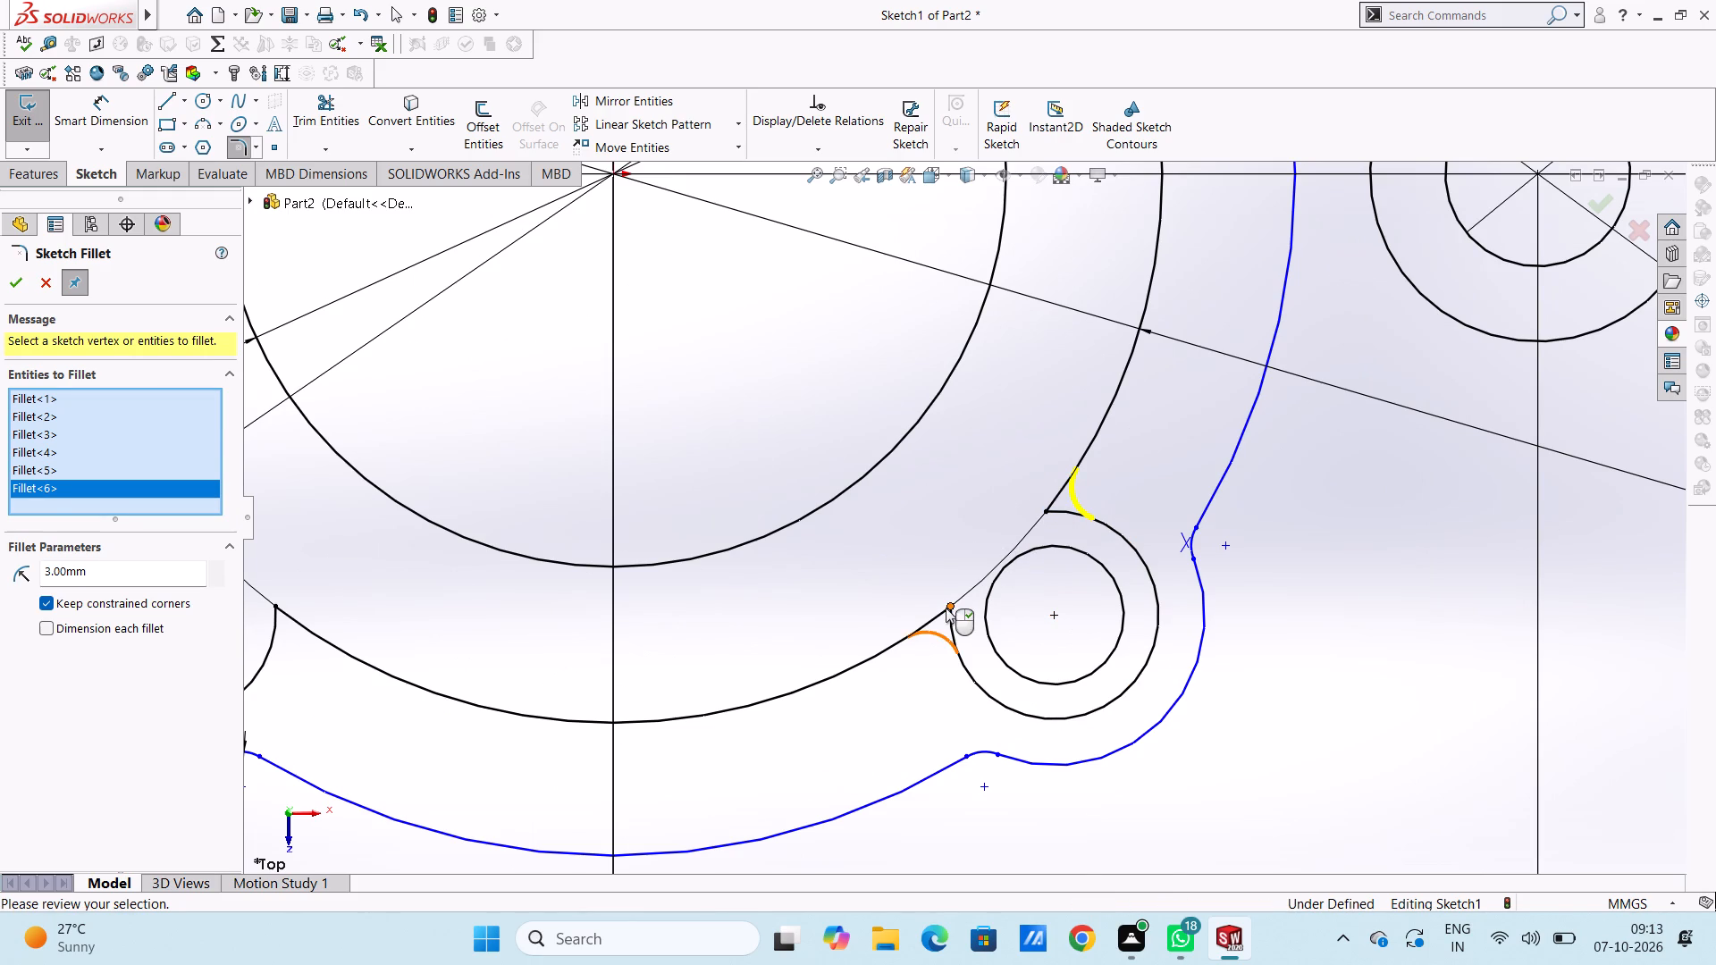
scroll(896, 566, up, 5)
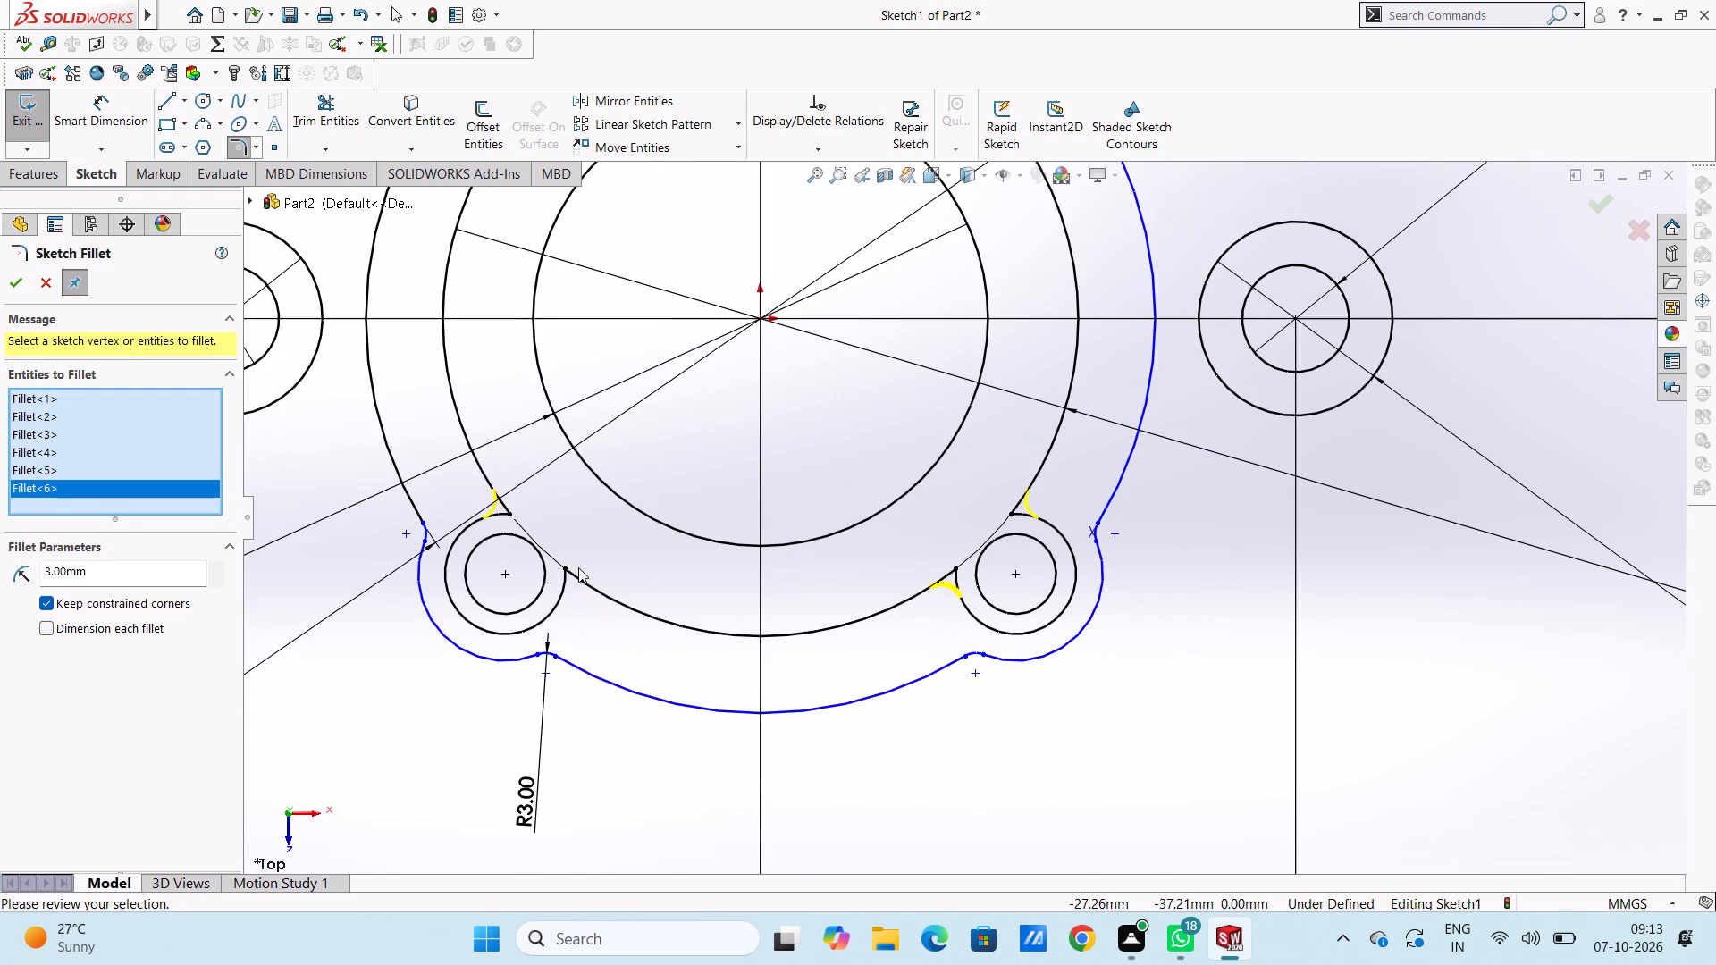
scroll(565, 588, down, 5)
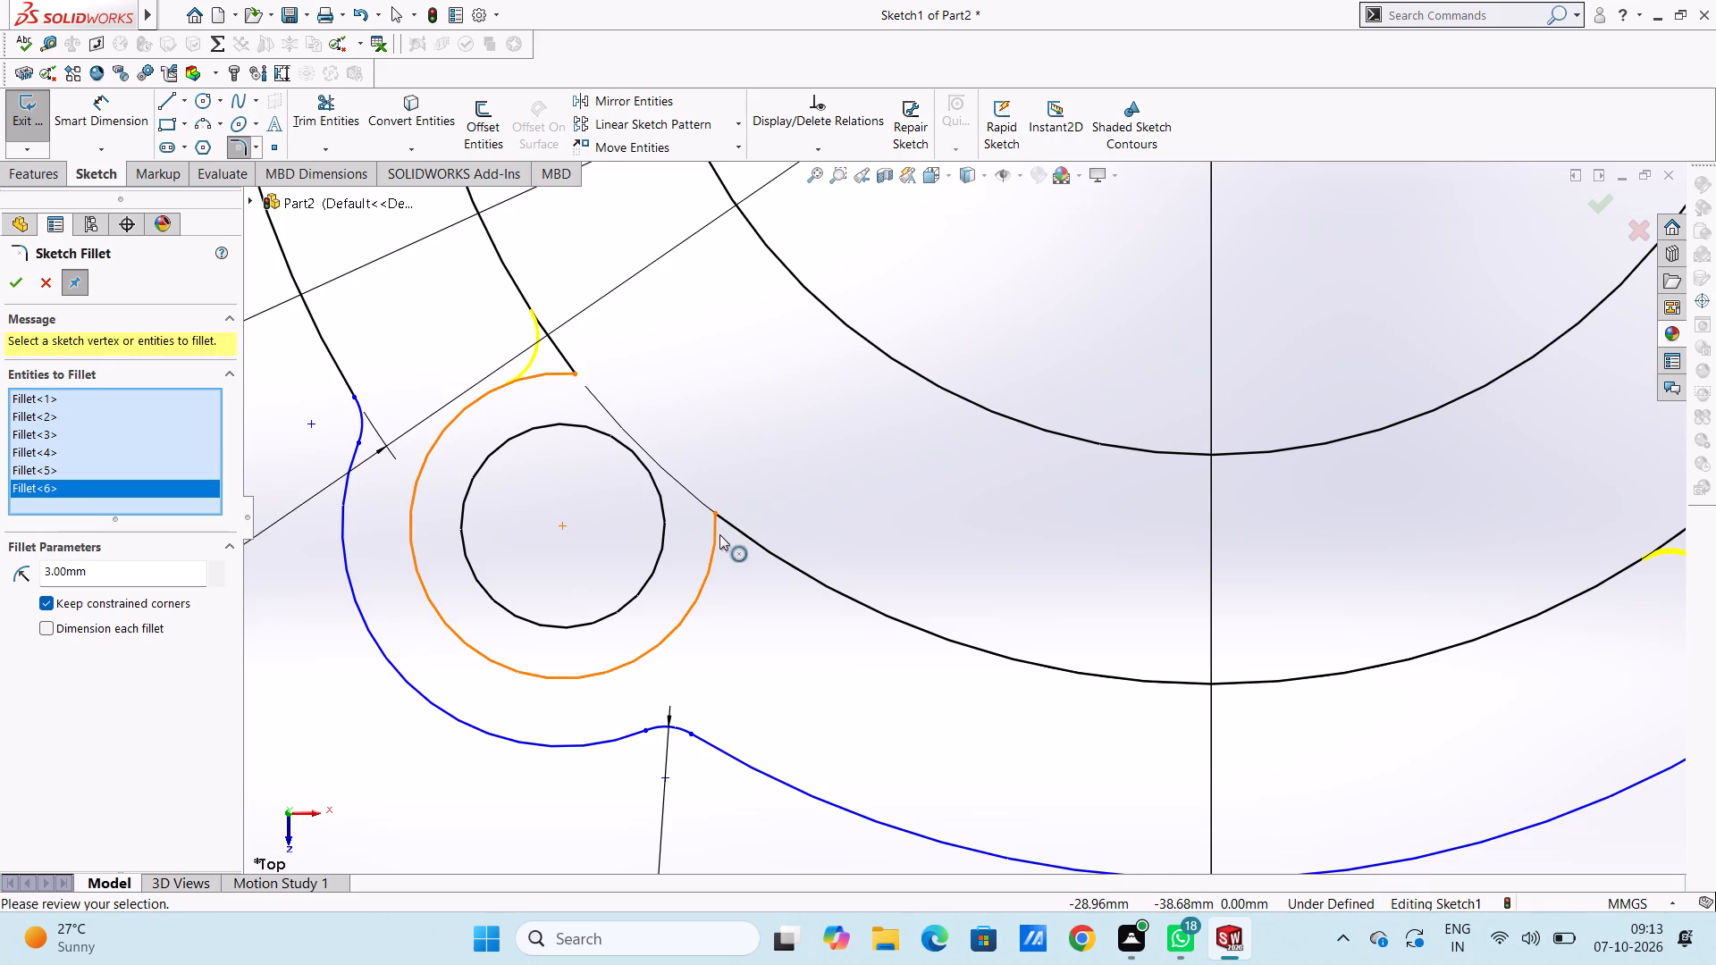
scroll(734, 403, up, 10)
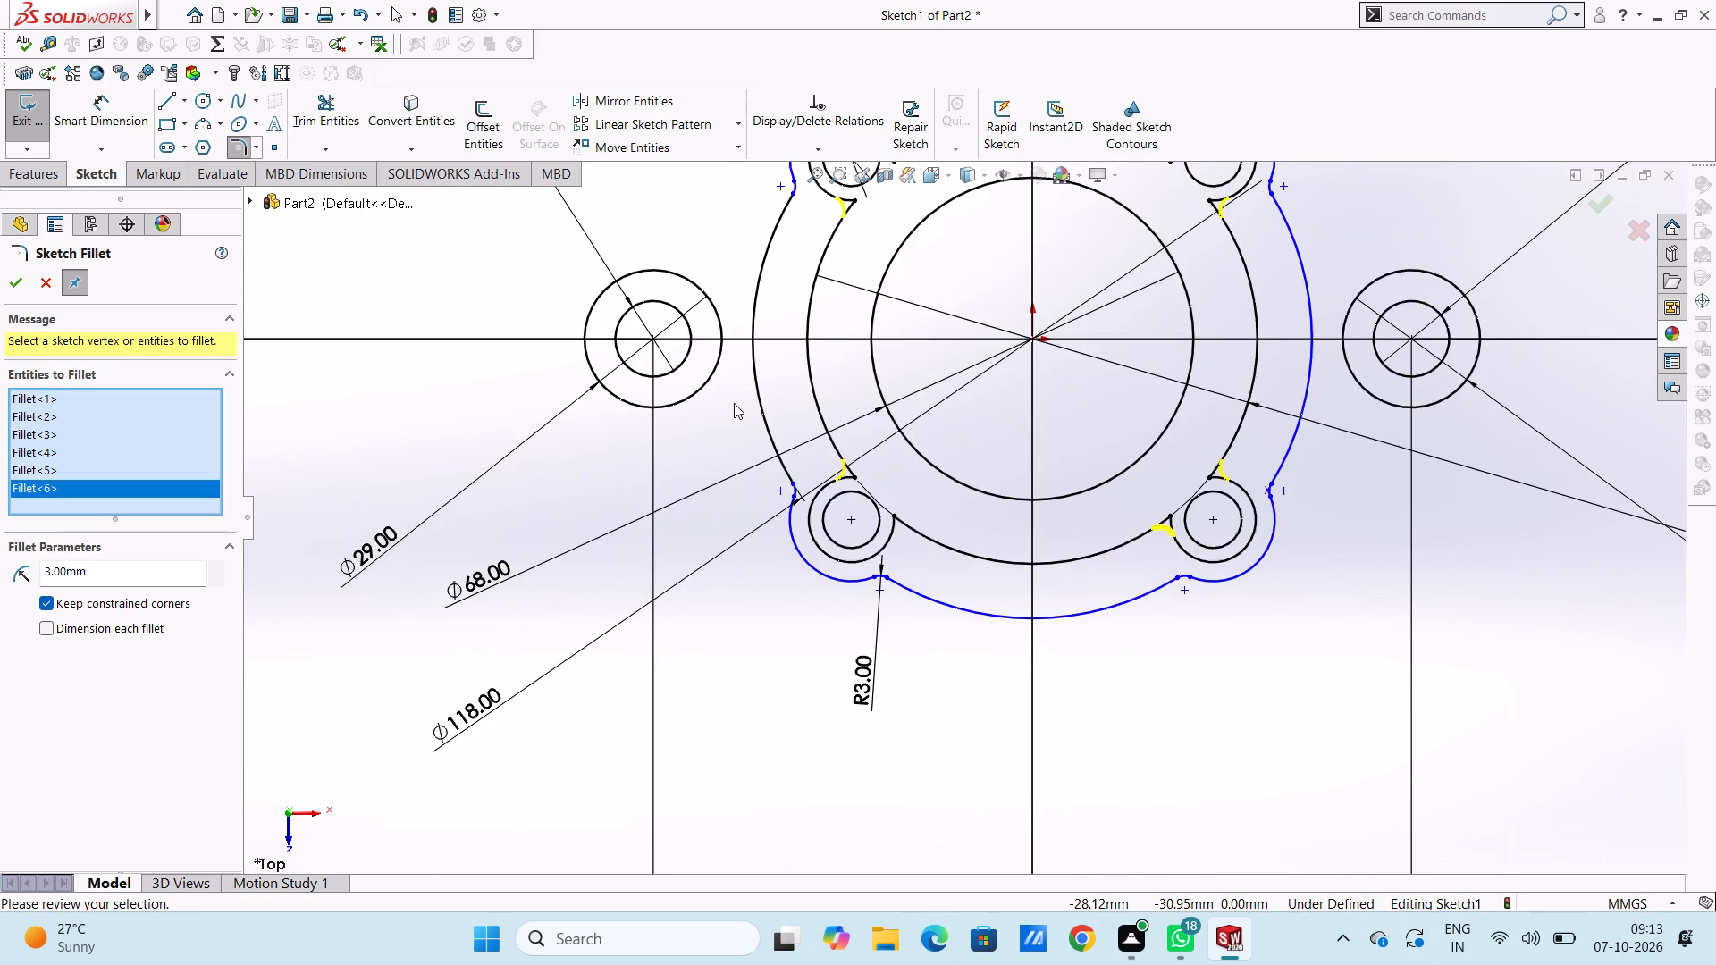
scroll(734, 403, up, 1)
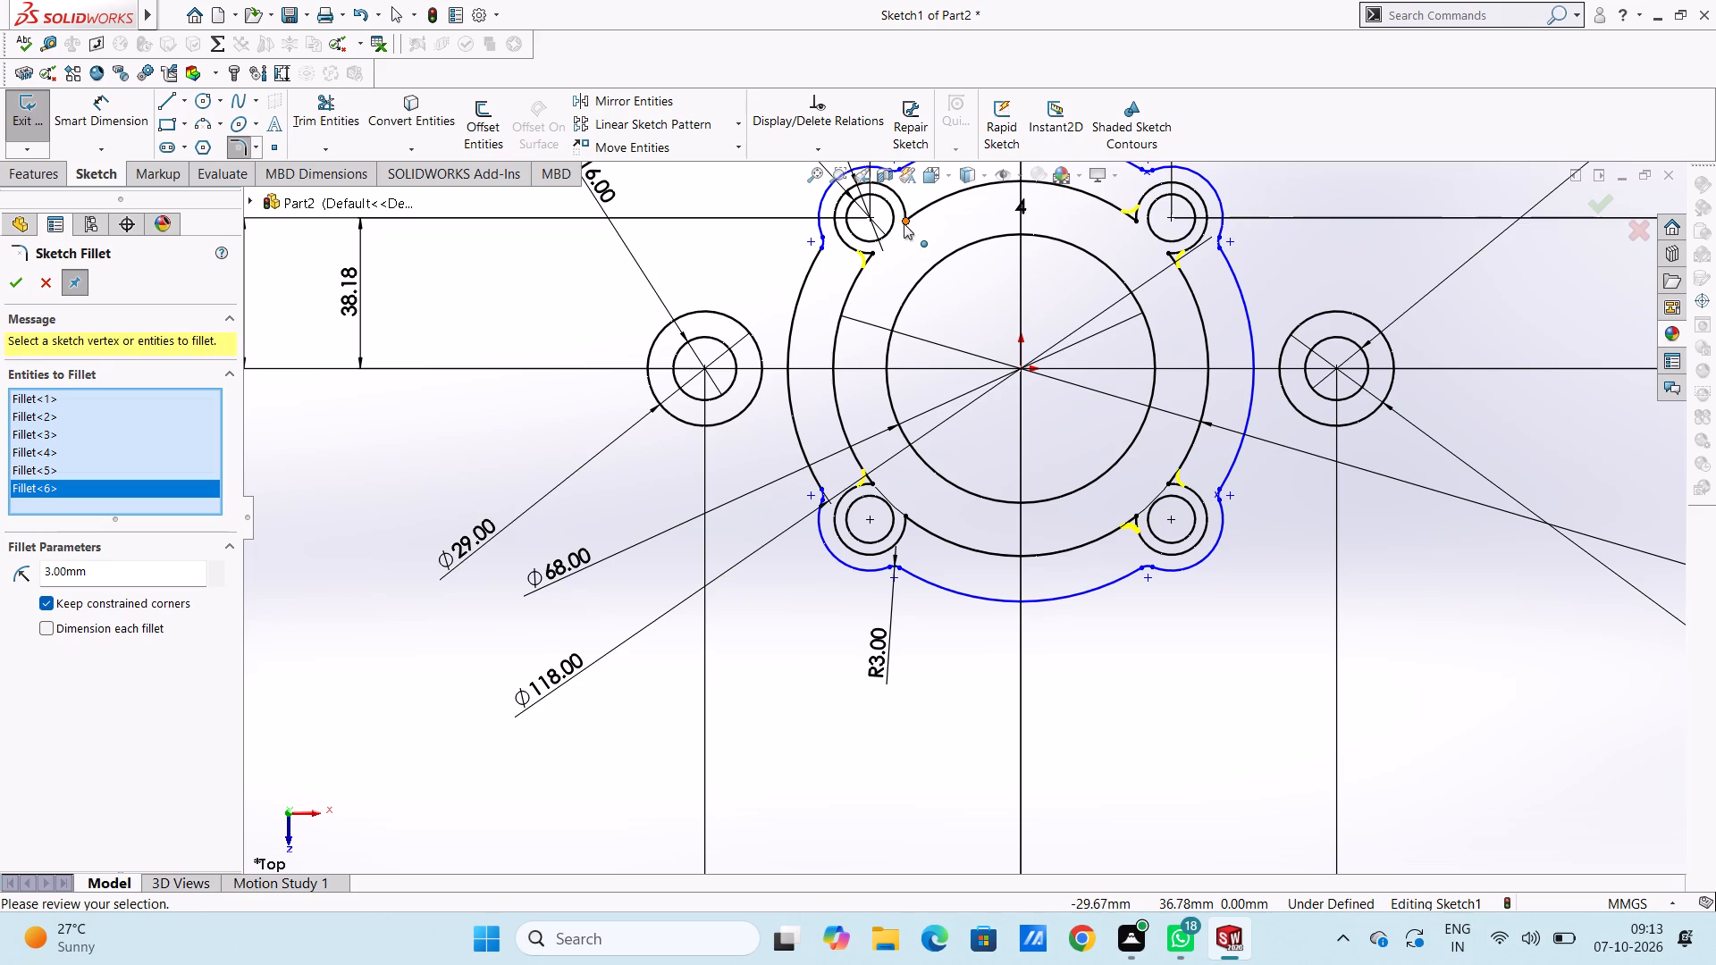
click(10, 289)
click(10, 288)
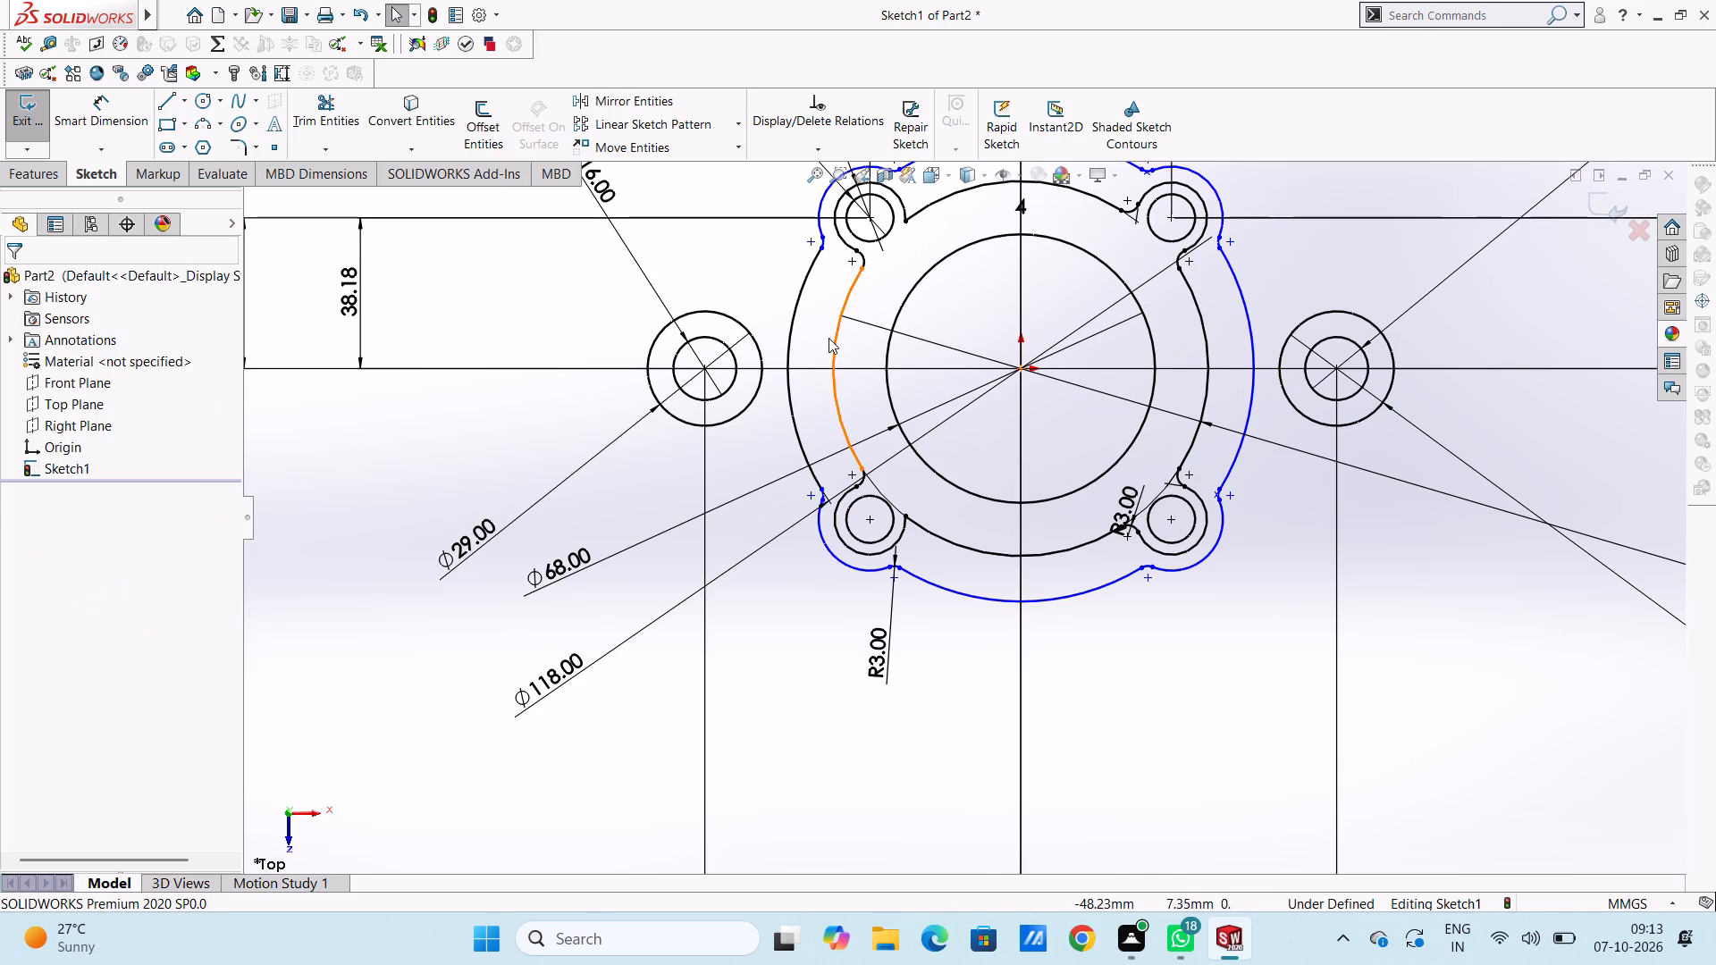
Draw a three-point arc of radius 3 mm bridging the upper-left group's 18 mm arc and the top segment of the 95 mm circle.
scroll(829, 338, up, 2)
scroll(950, 315, down, 3)
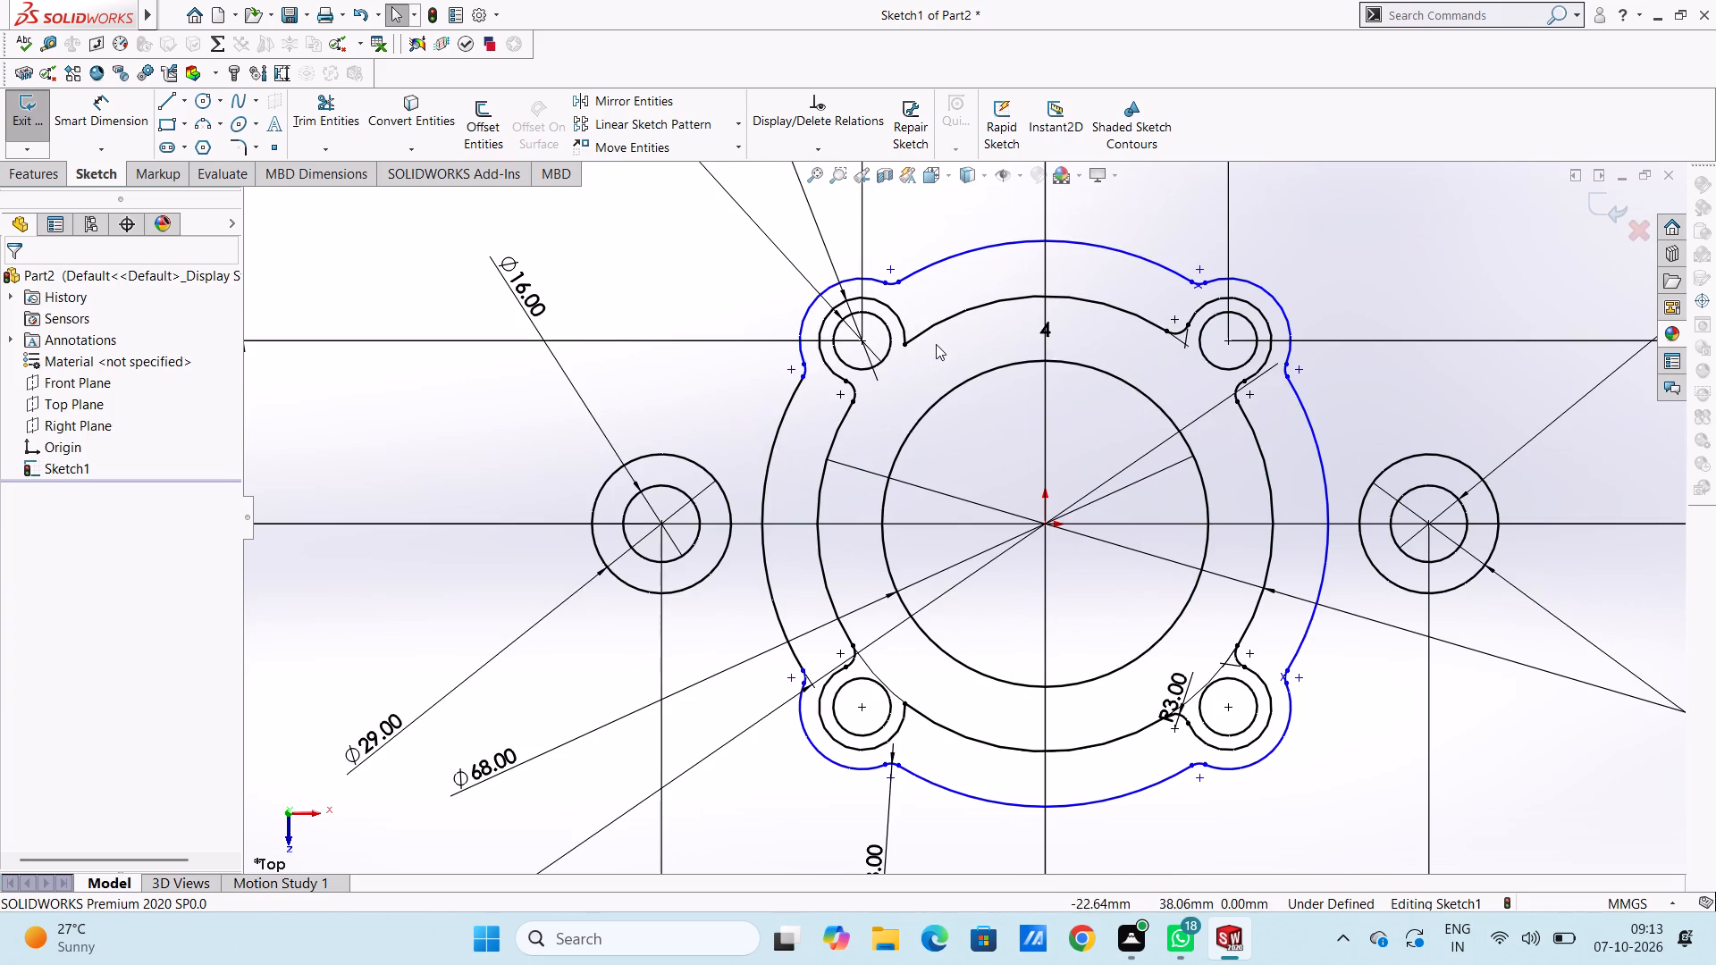
click(199, 122)
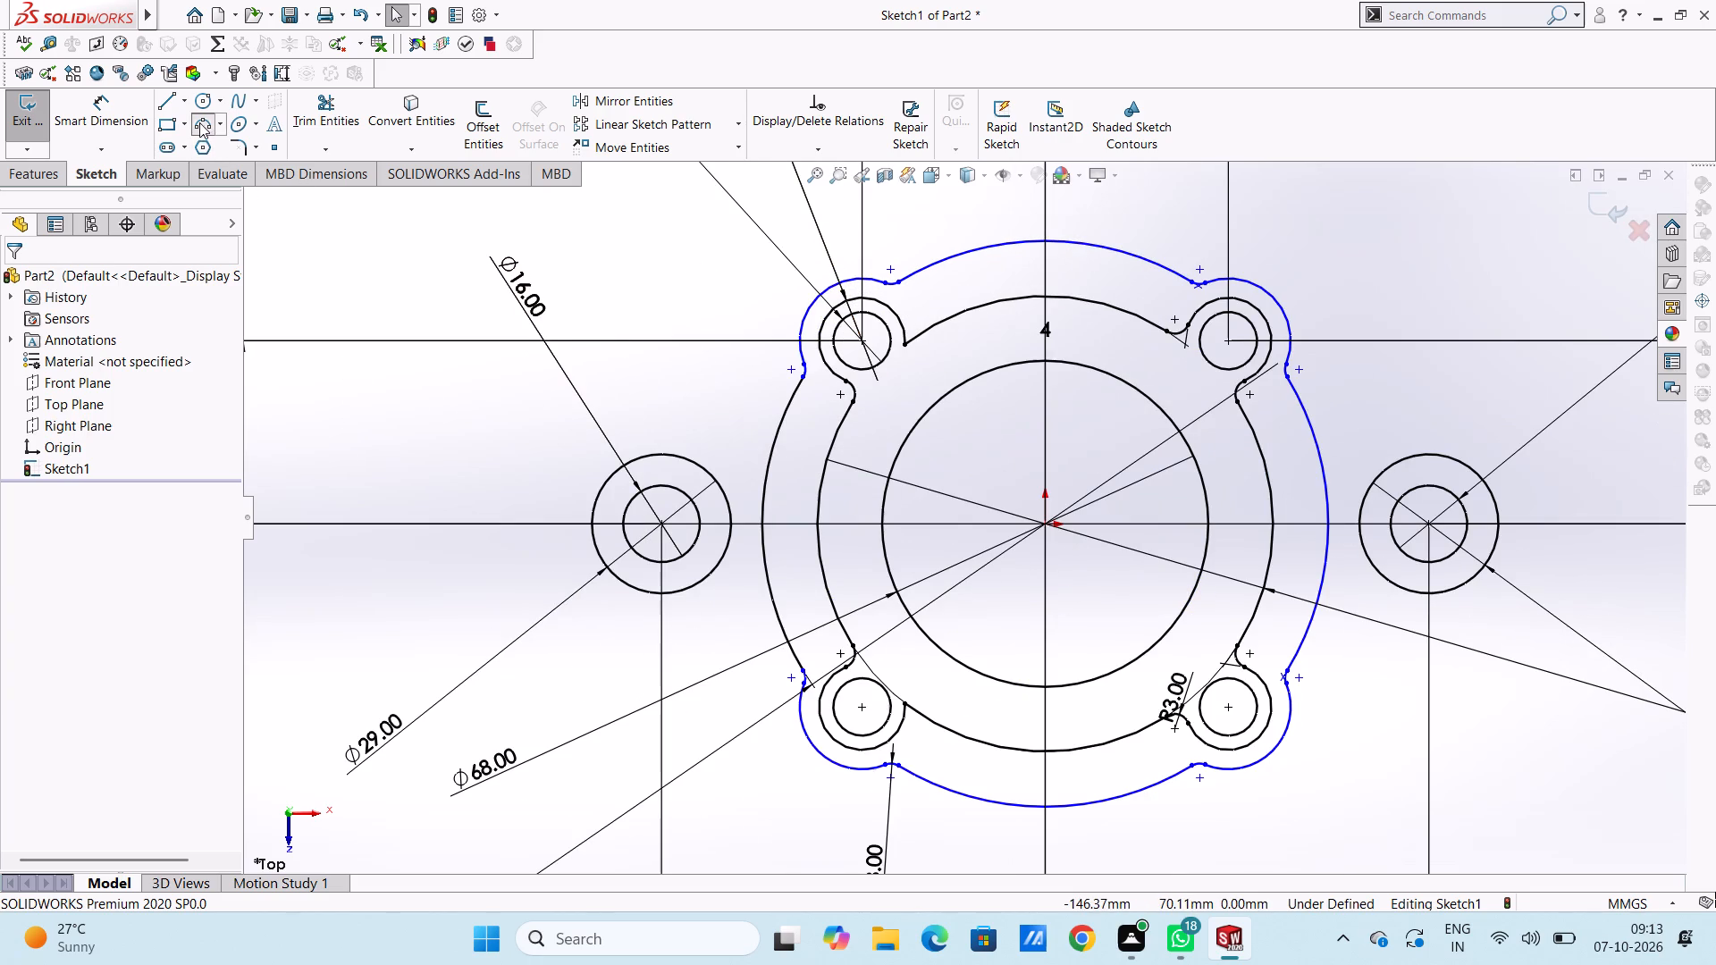
click(901, 324)
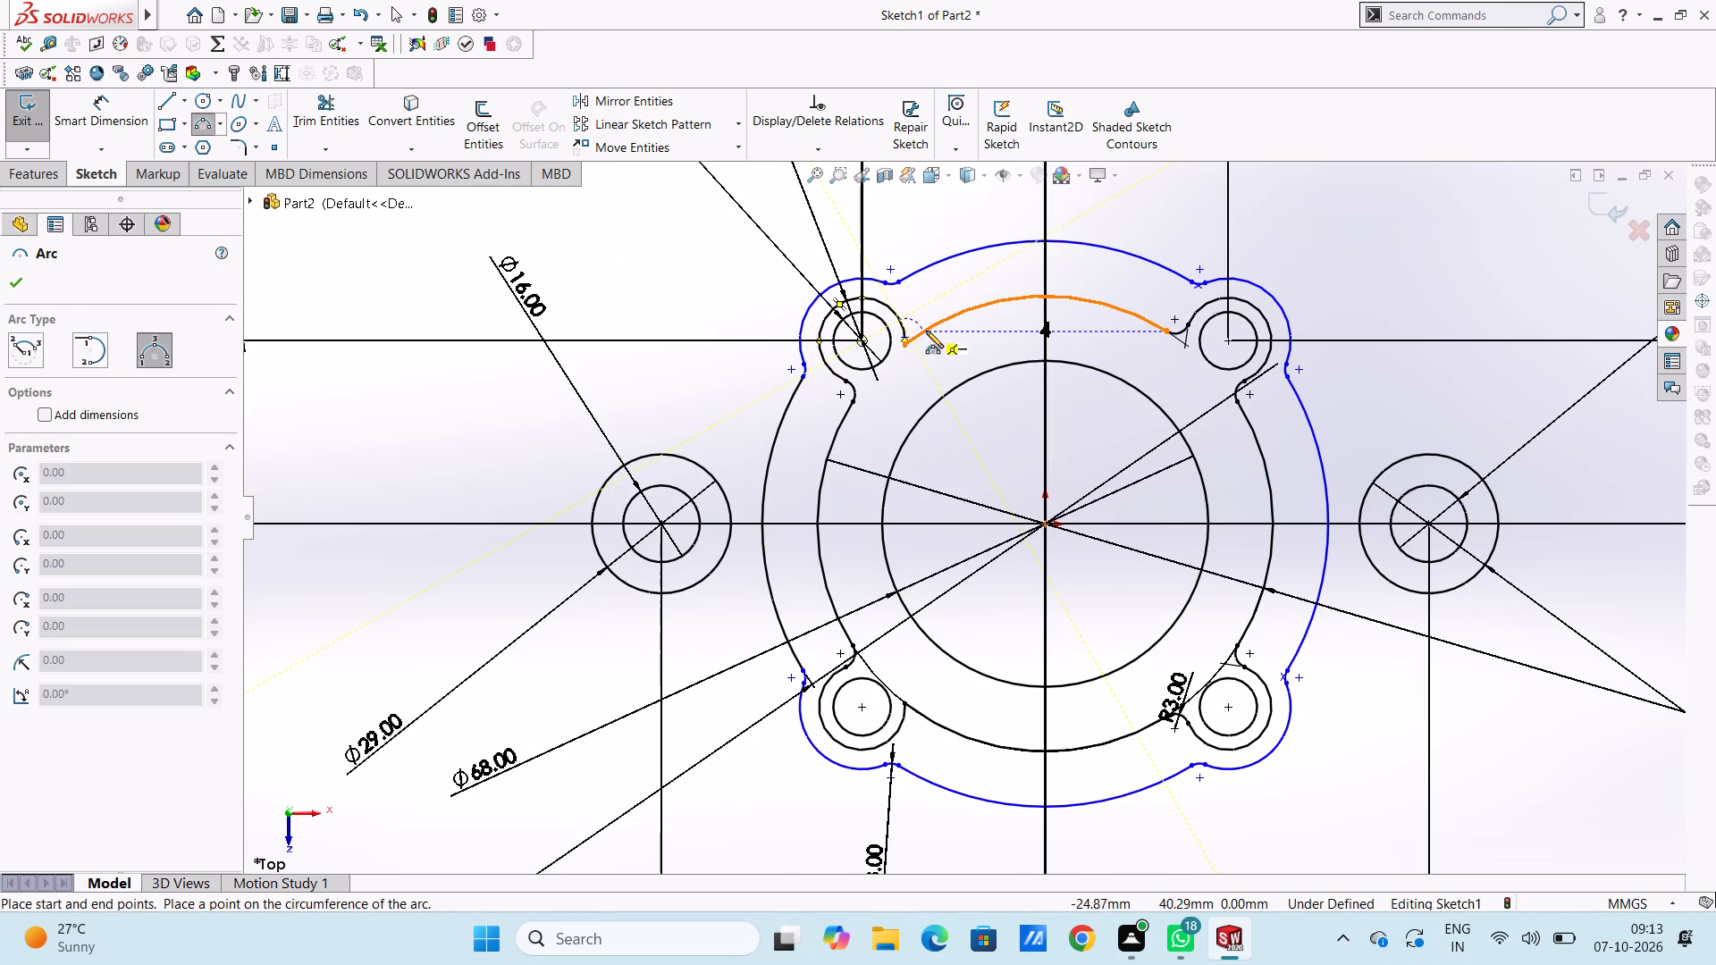
click(927, 329)
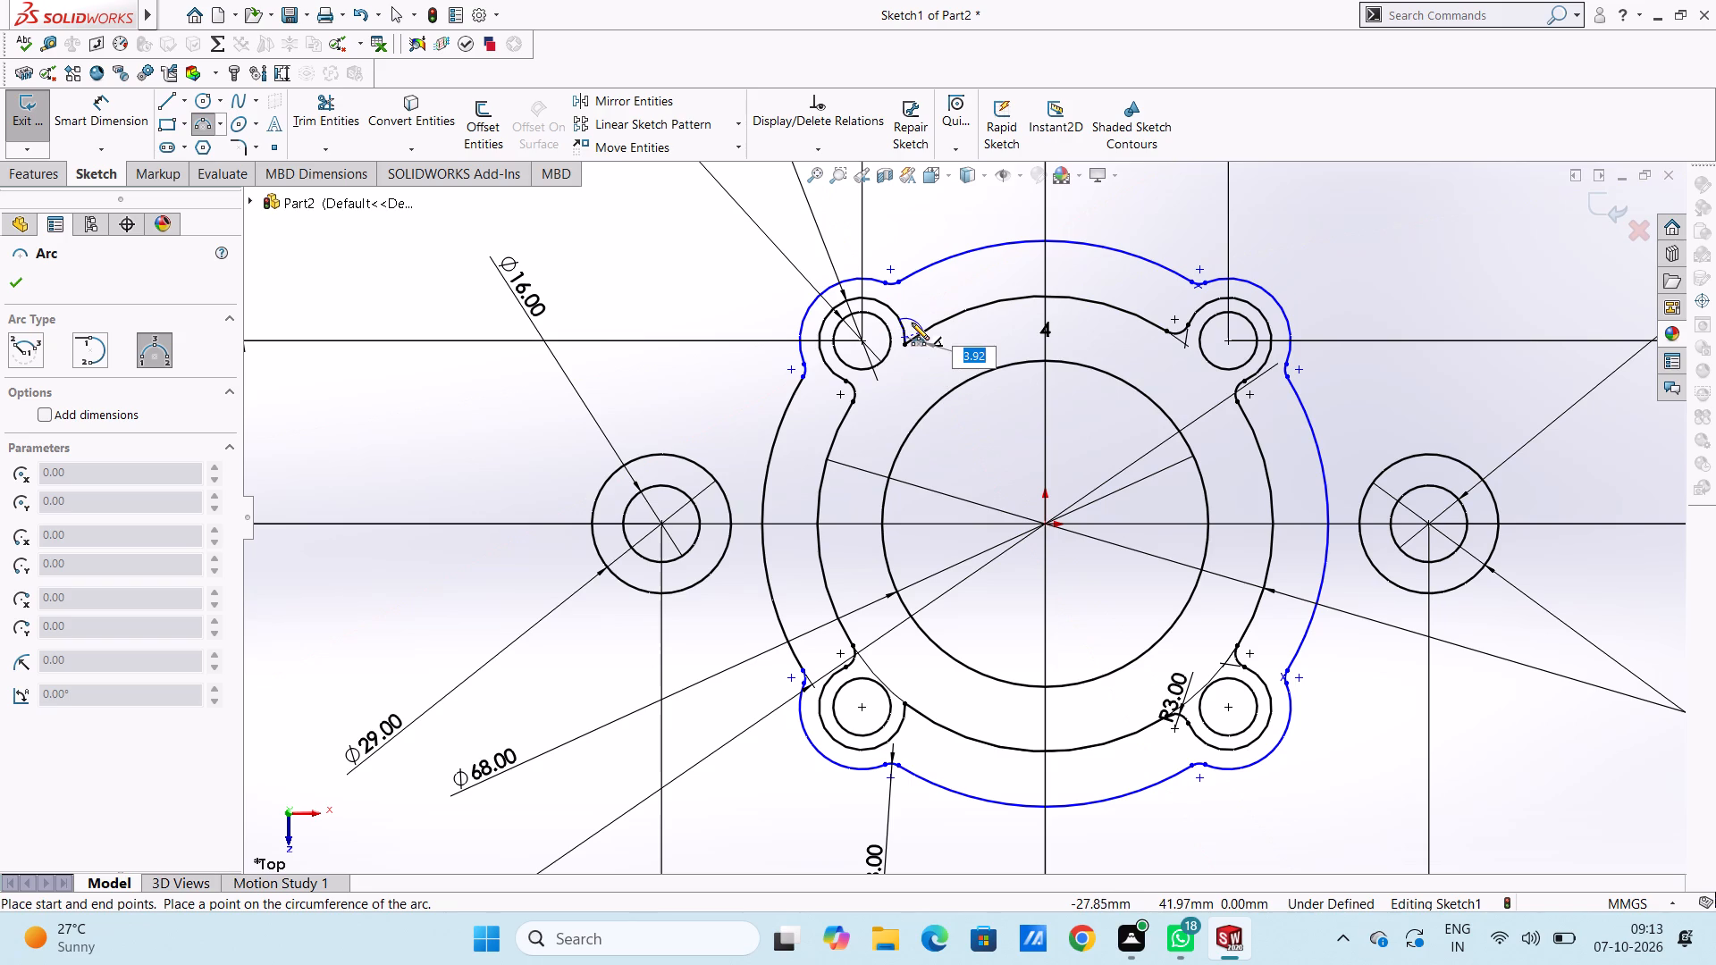
key(3)
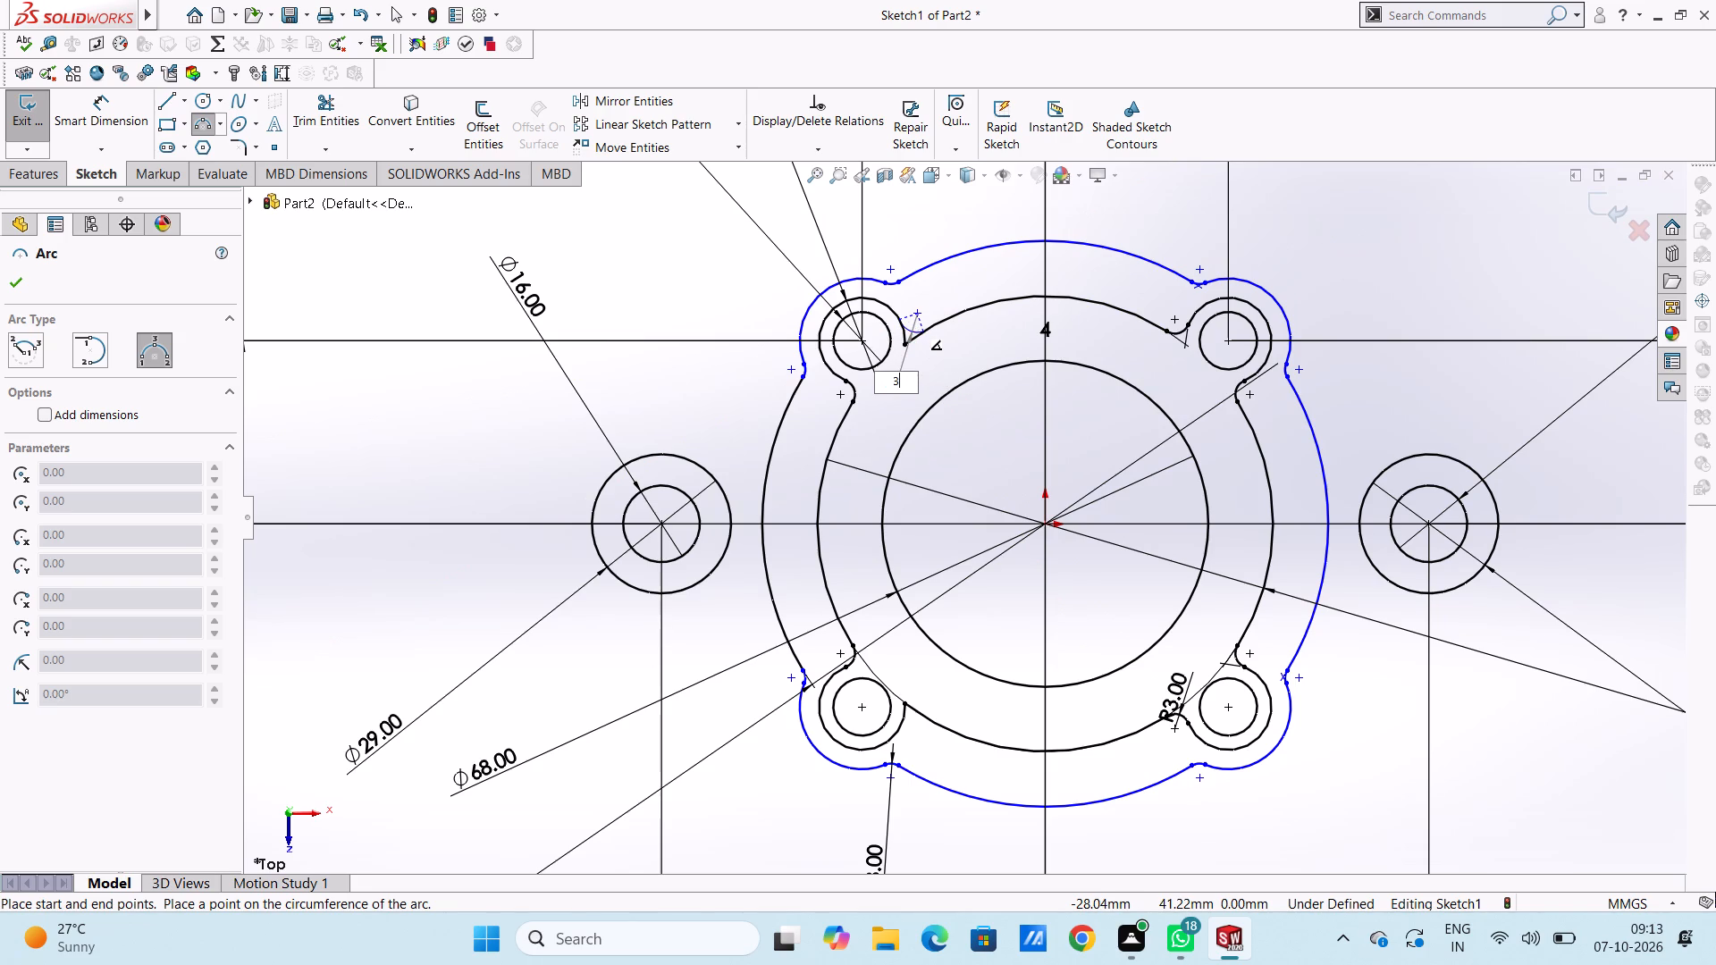
key(Return)
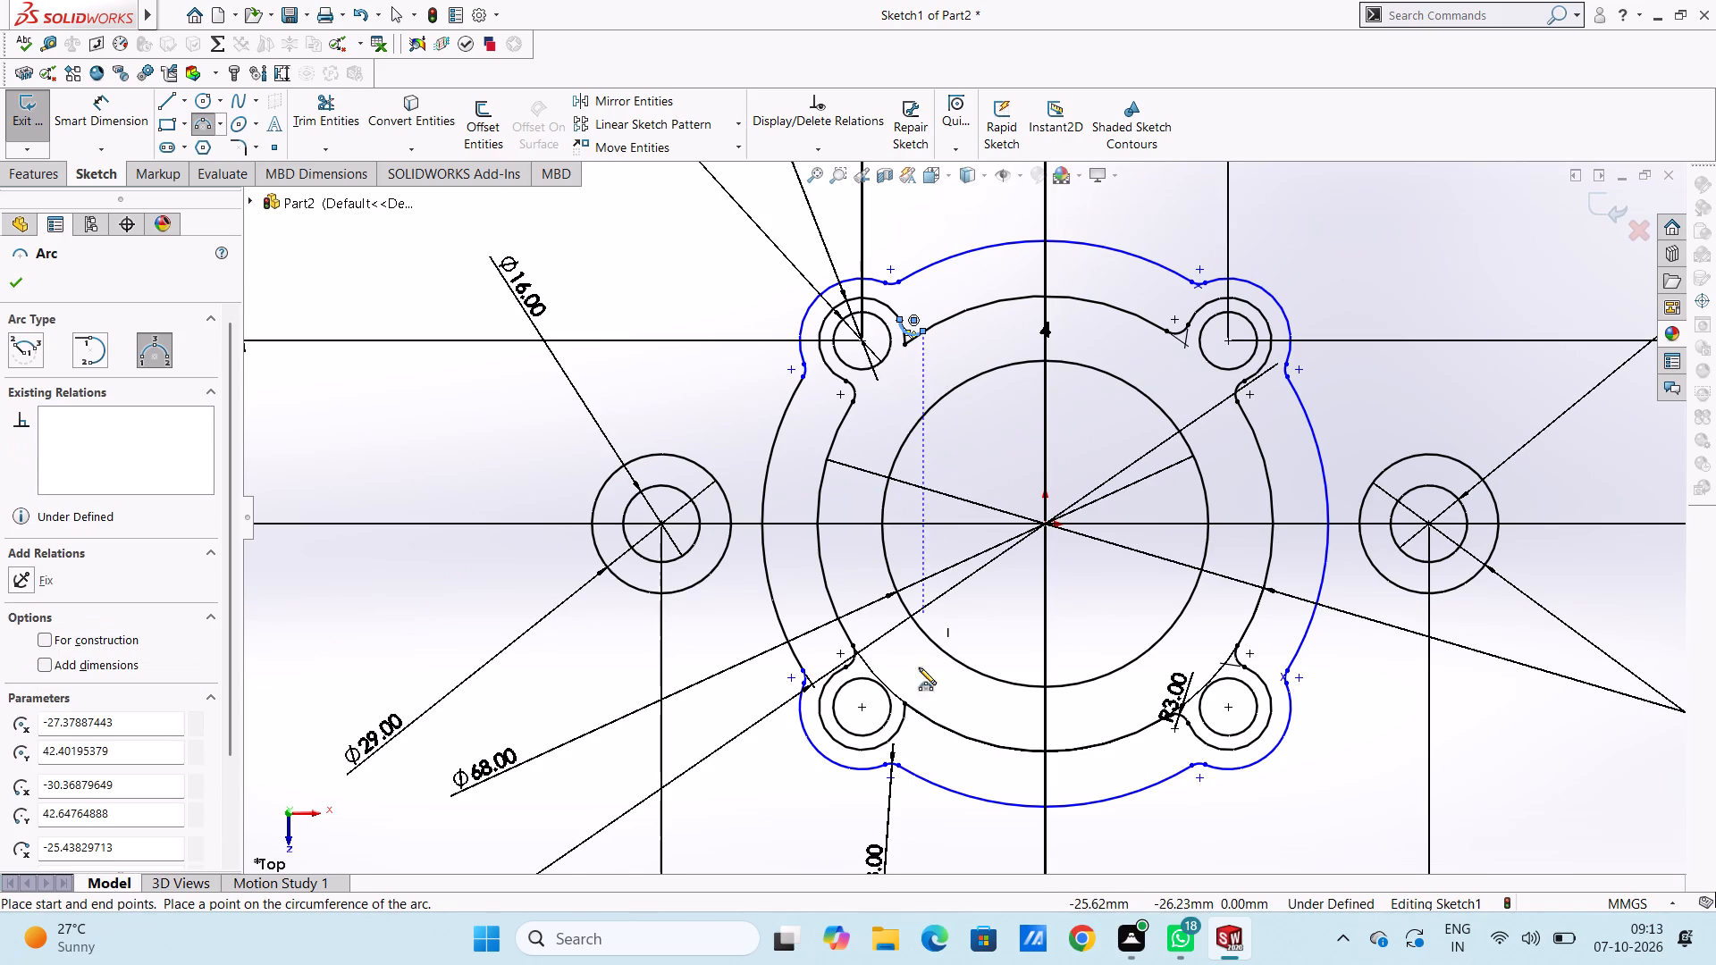
Draw a three-point arc of radius 3 mm bridging the lower-left group's 18 mm arc and the bottom segment of the 95 mm circle.
scroll(923, 747, down, 5)
scroll(930, 607, down, 3)
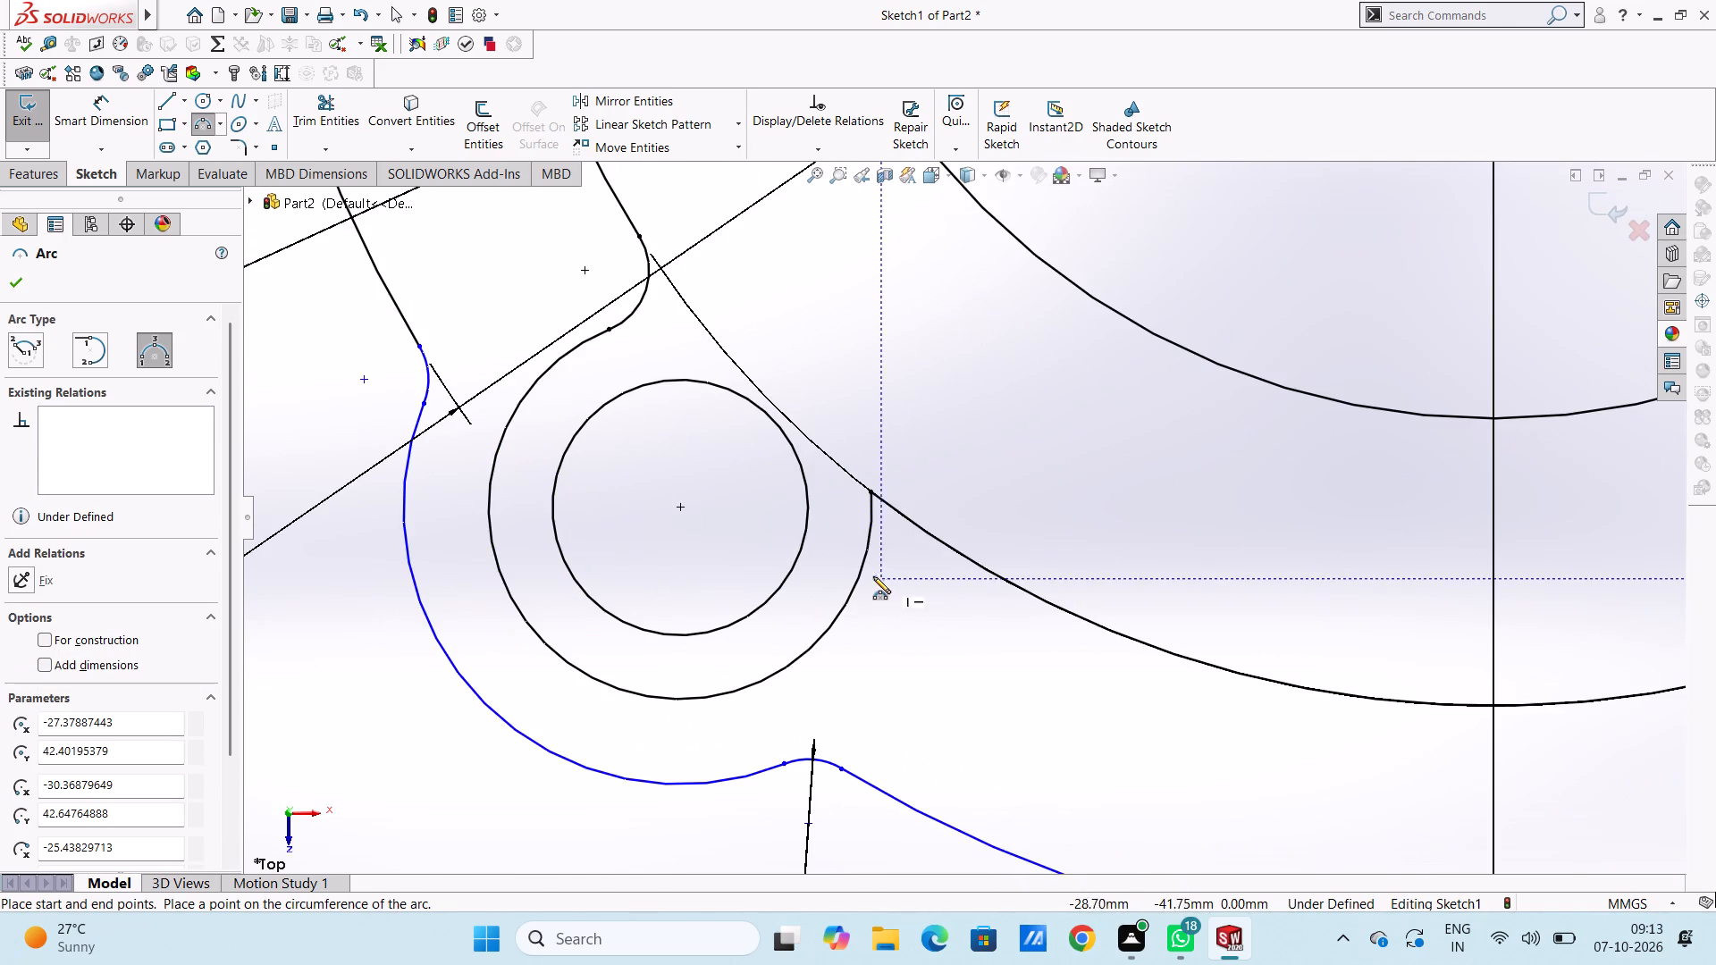
click(855, 578)
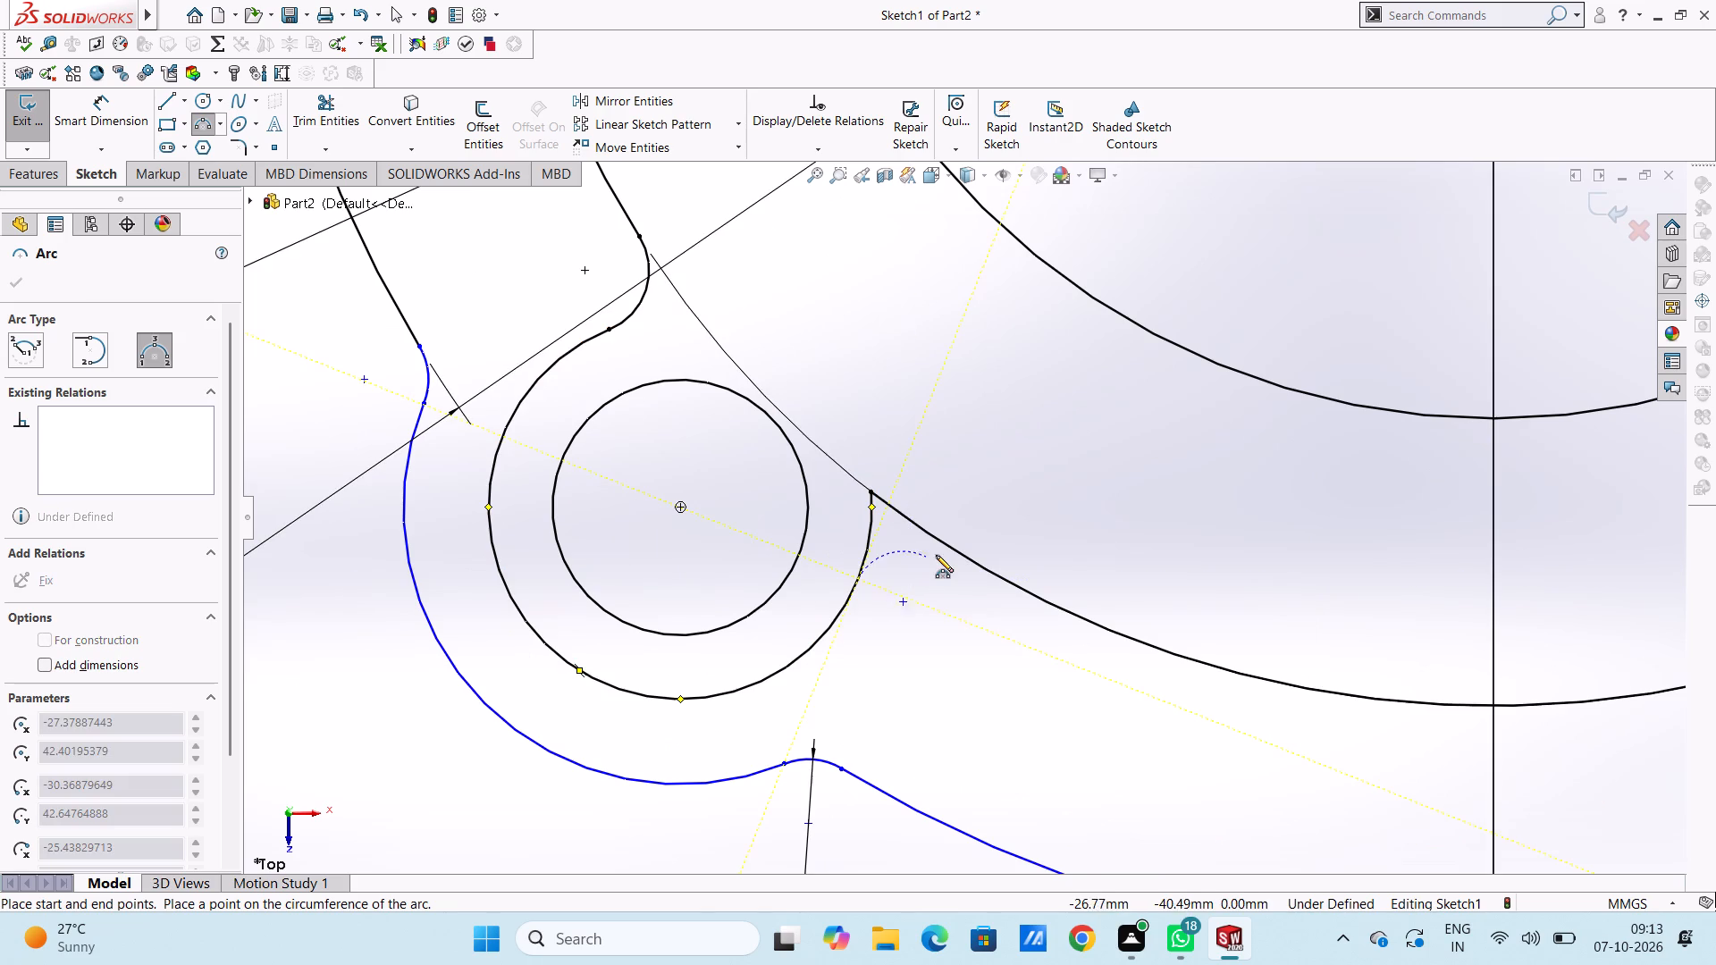
click(951, 550)
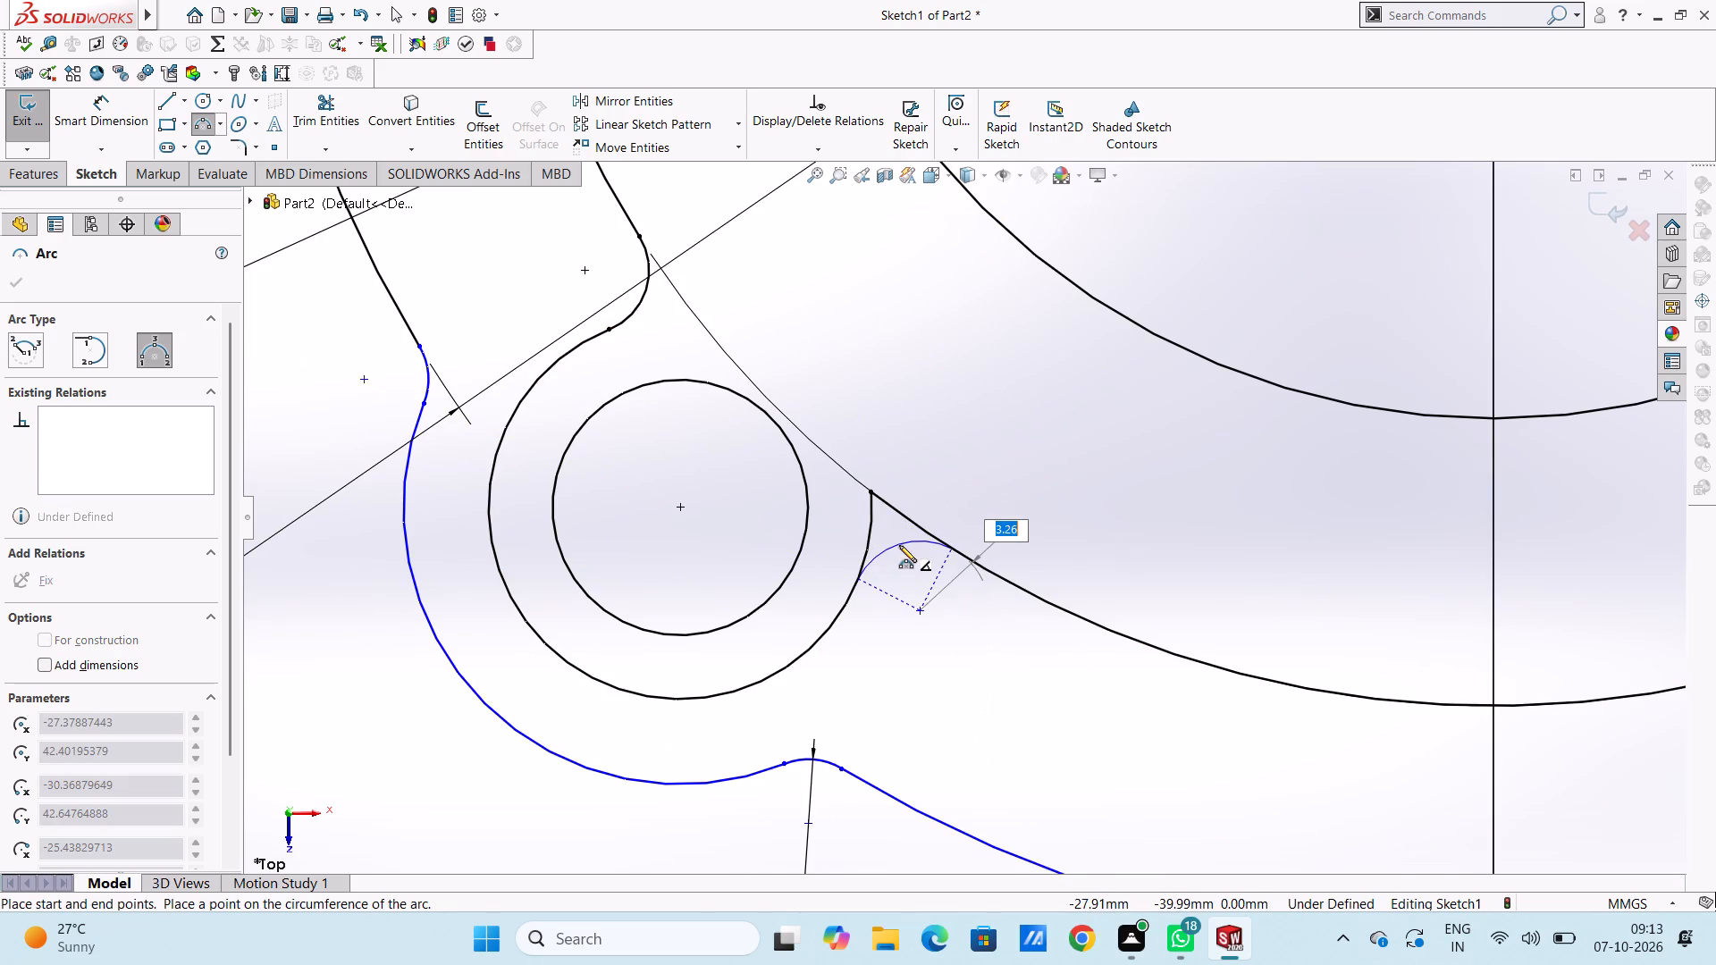
key(3)
key(Return)
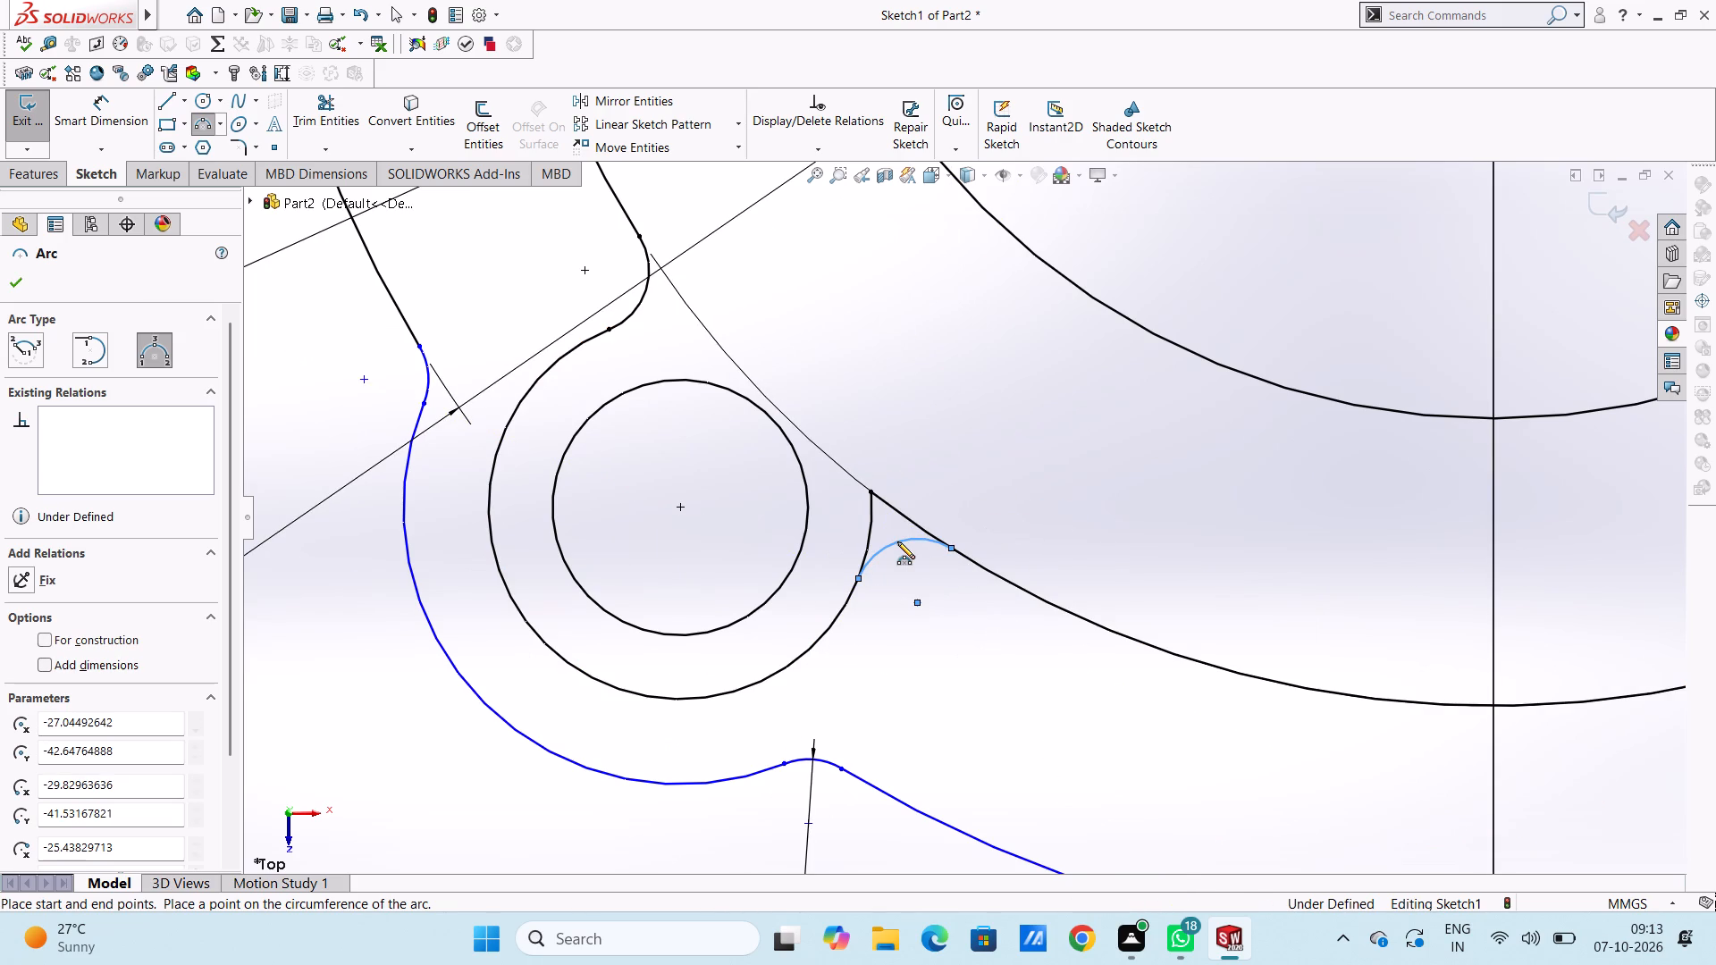
click(15, 279)
Dimension the radius of the upper-left bridging arc, placing the text above the outer lobed outline.
scroll(755, 461, up, 14)
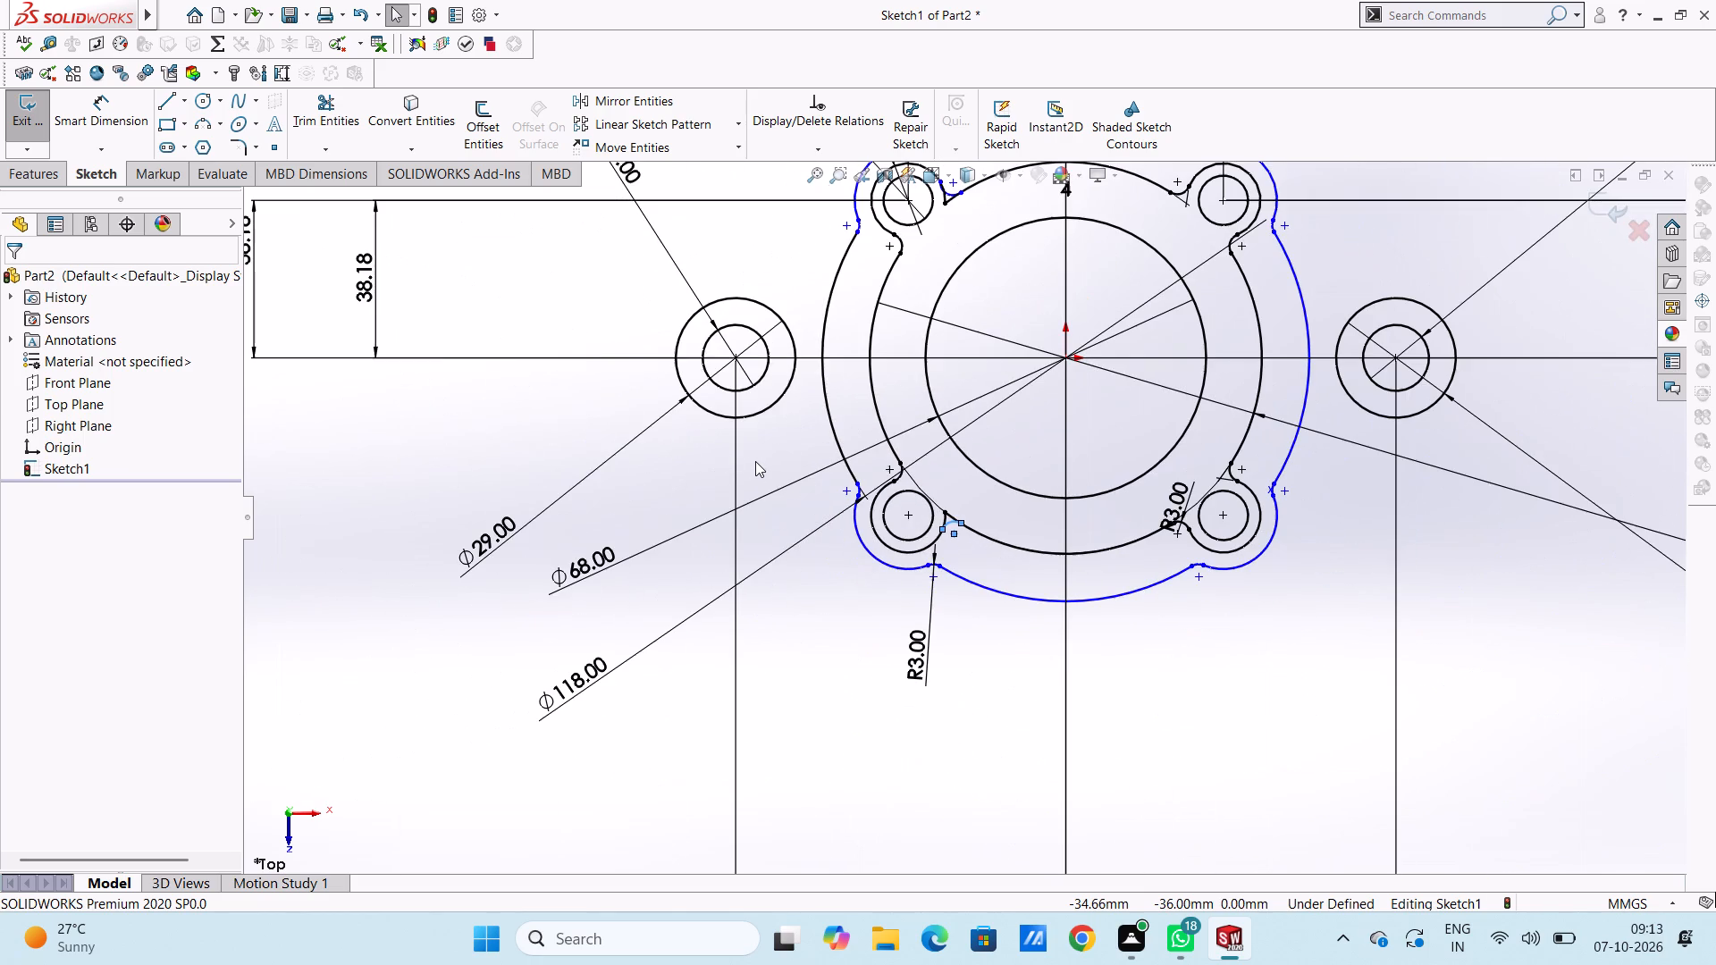
click(134, 113)
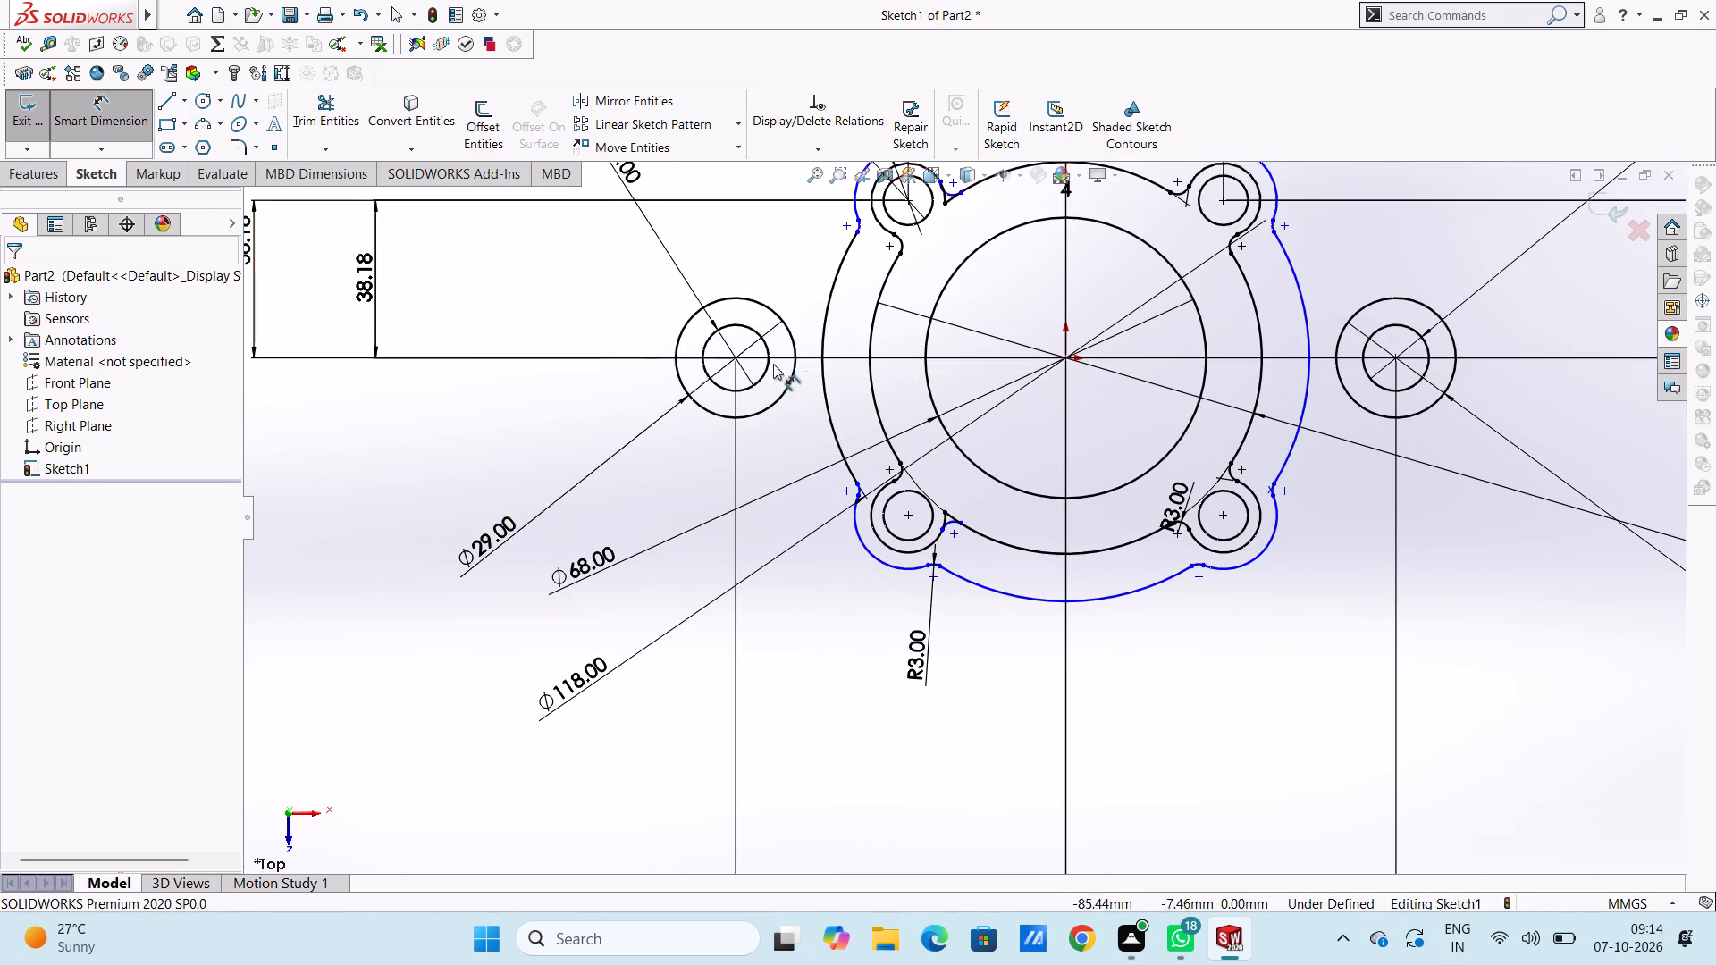
scroll(925, 288, up, 3)
scroll(943, 285, down, 5)
scroll(1026, 416, down, 2)
scroll(993, 519, down, 3)
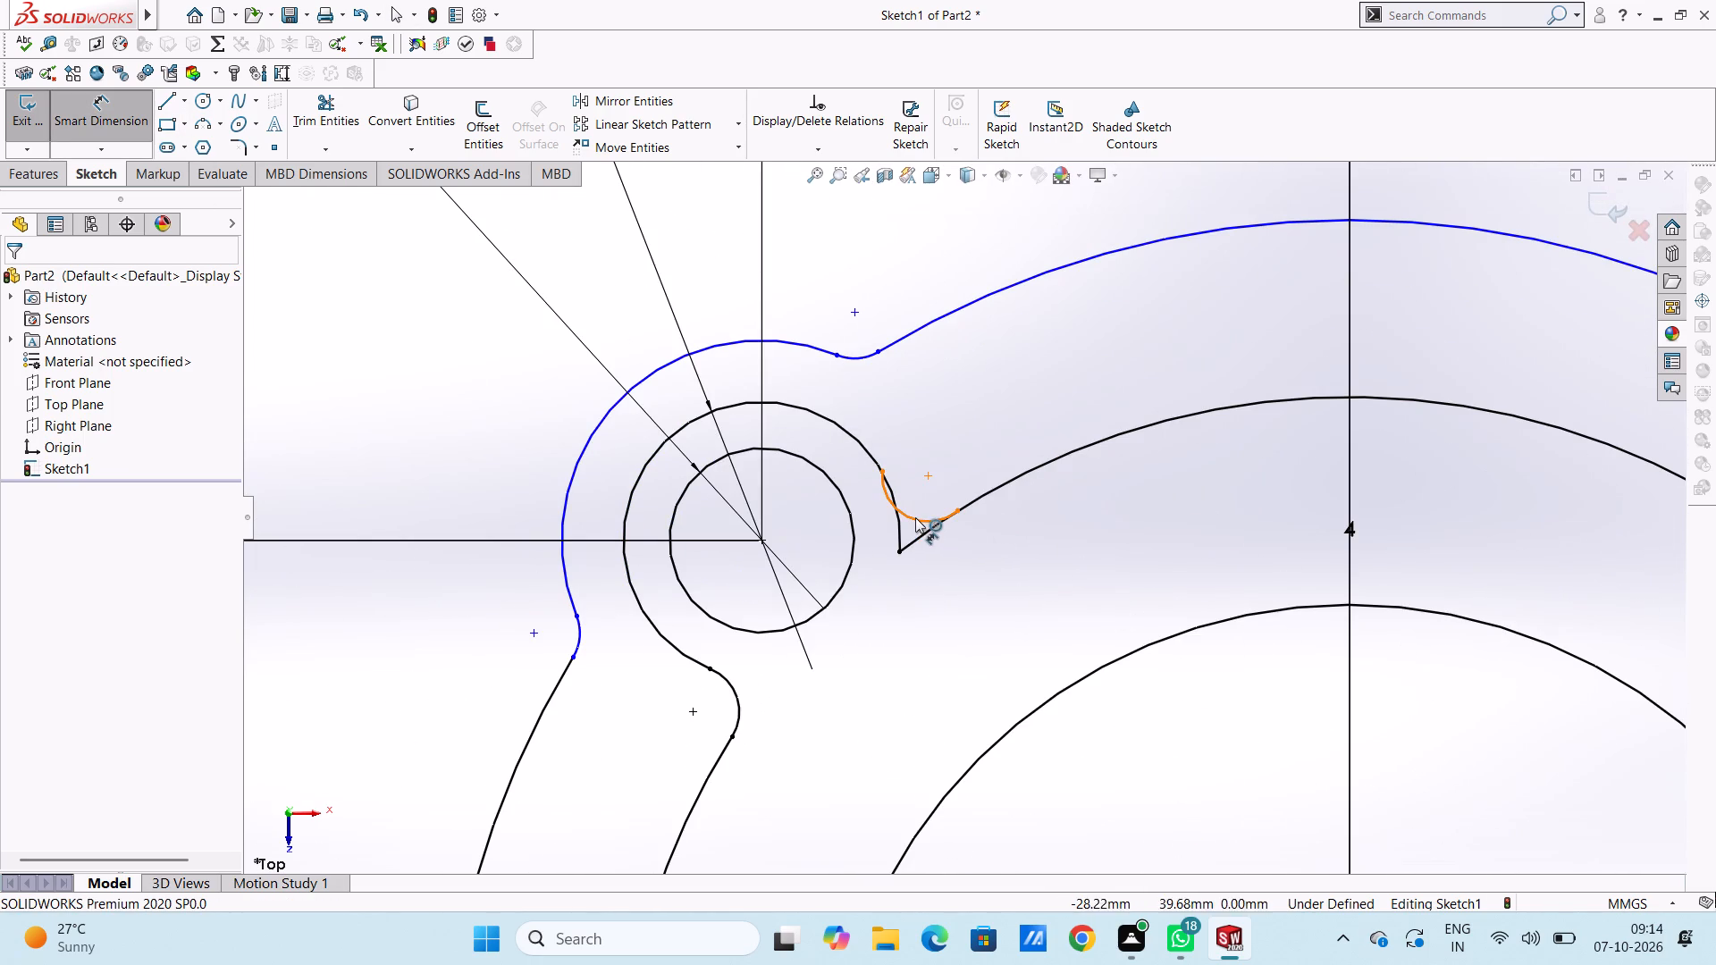
click(915, 517)
scroll(1047, 247, up, 5)
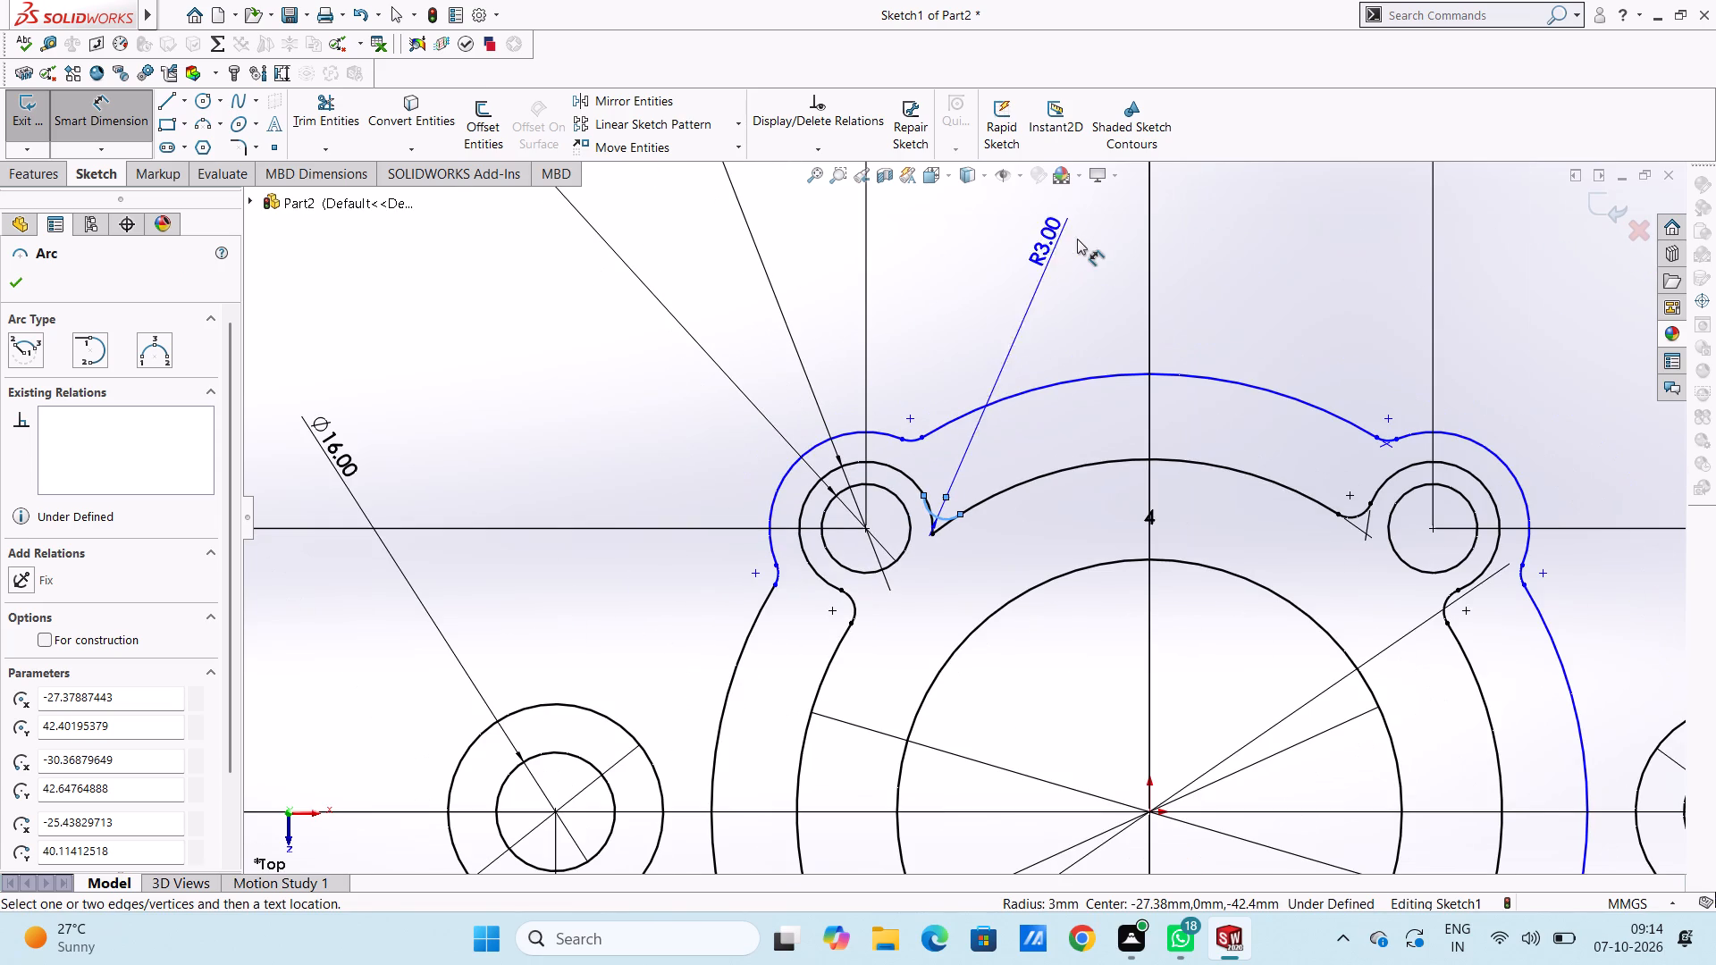
click(1079, 239)
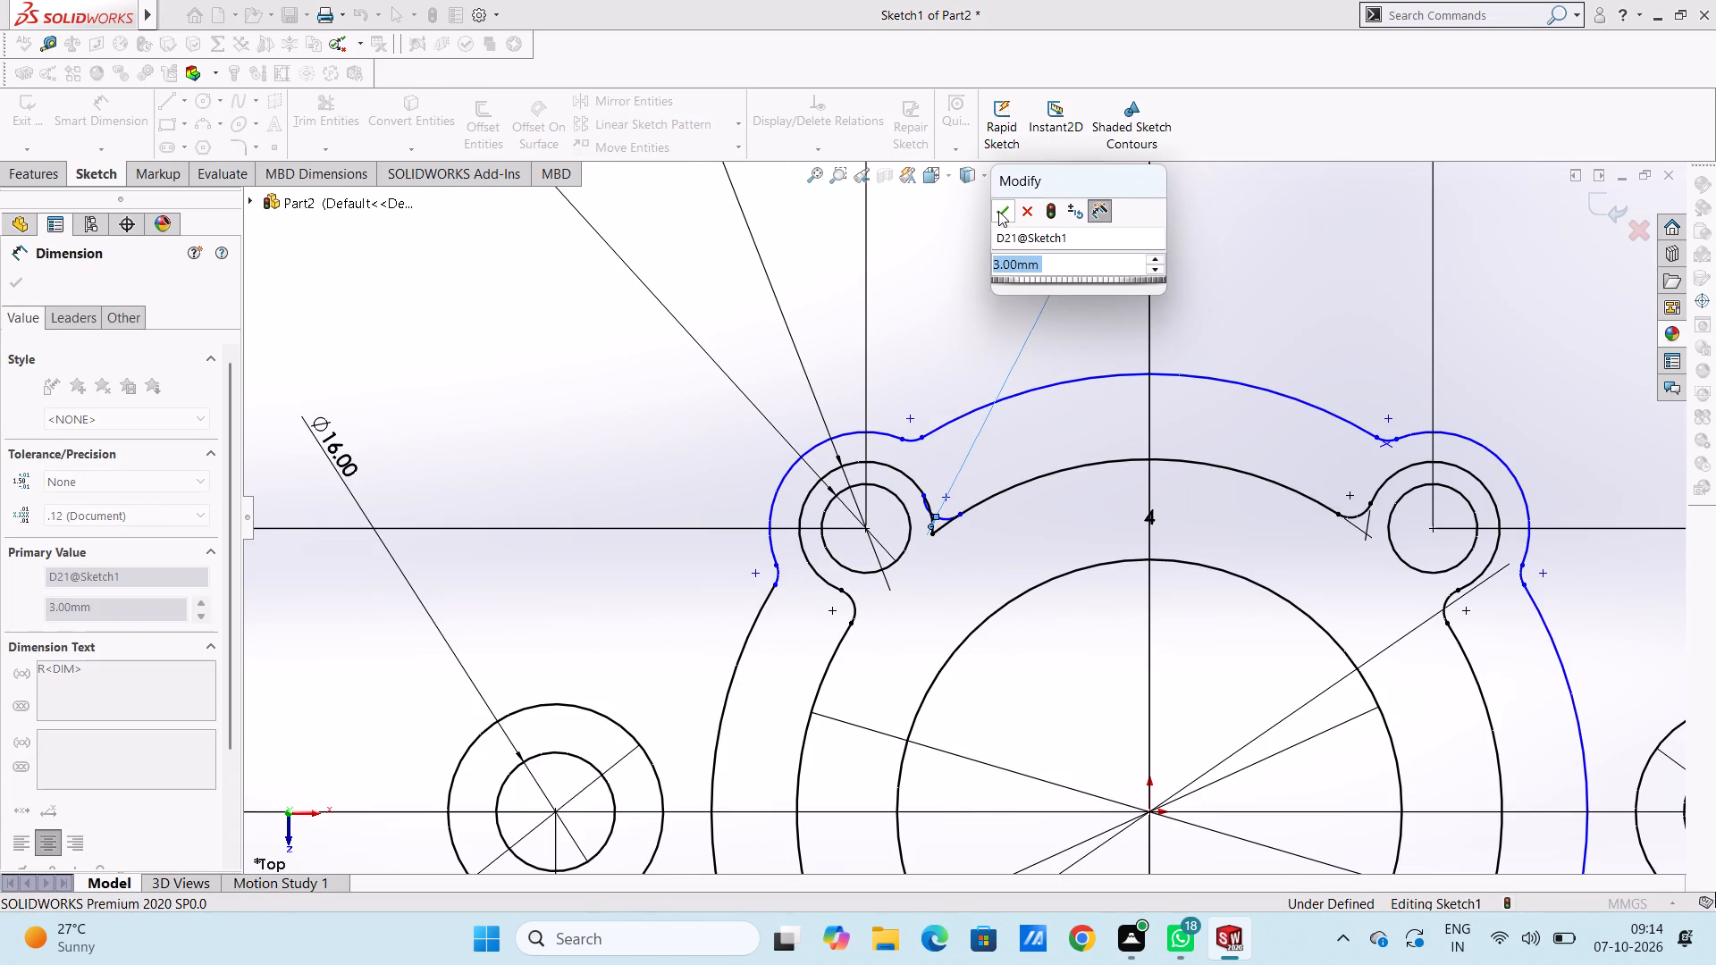
click(998, 211)
click(972, 264)
Dimension the radius of the lower-left bridging arc, placing the text well below the outer outline.
scroll(986, 650, up, 5)
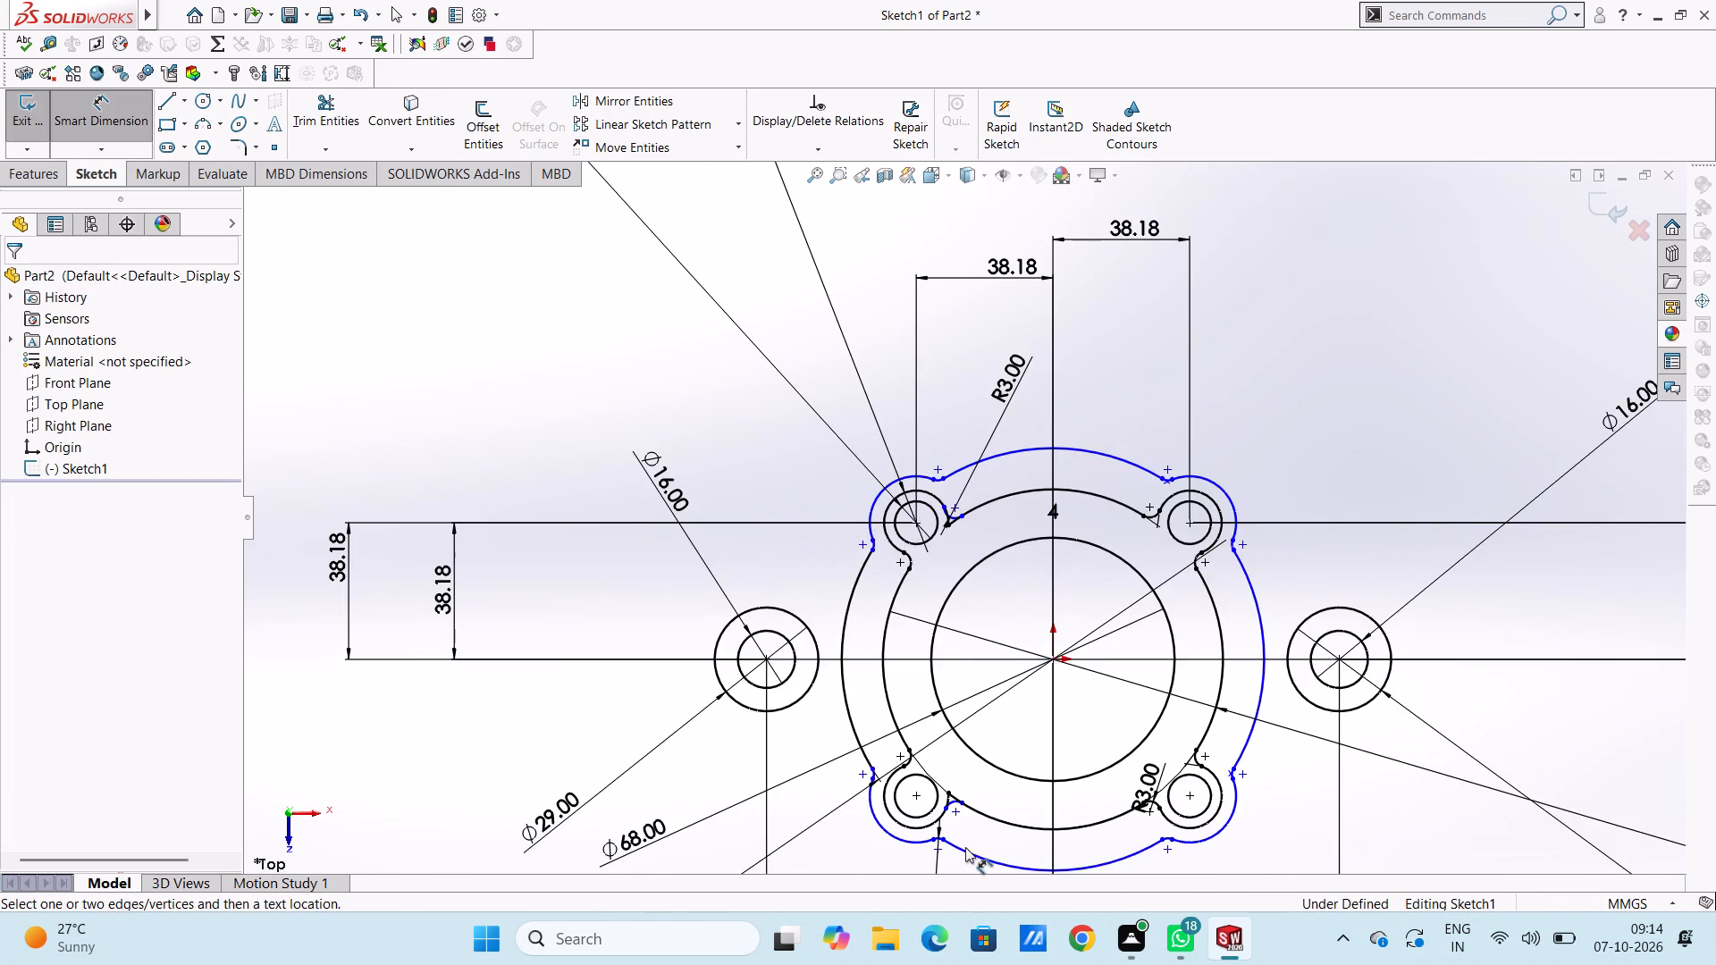
scroll(965, 846, down, 4)
scroll(1042, 780, down, 3)
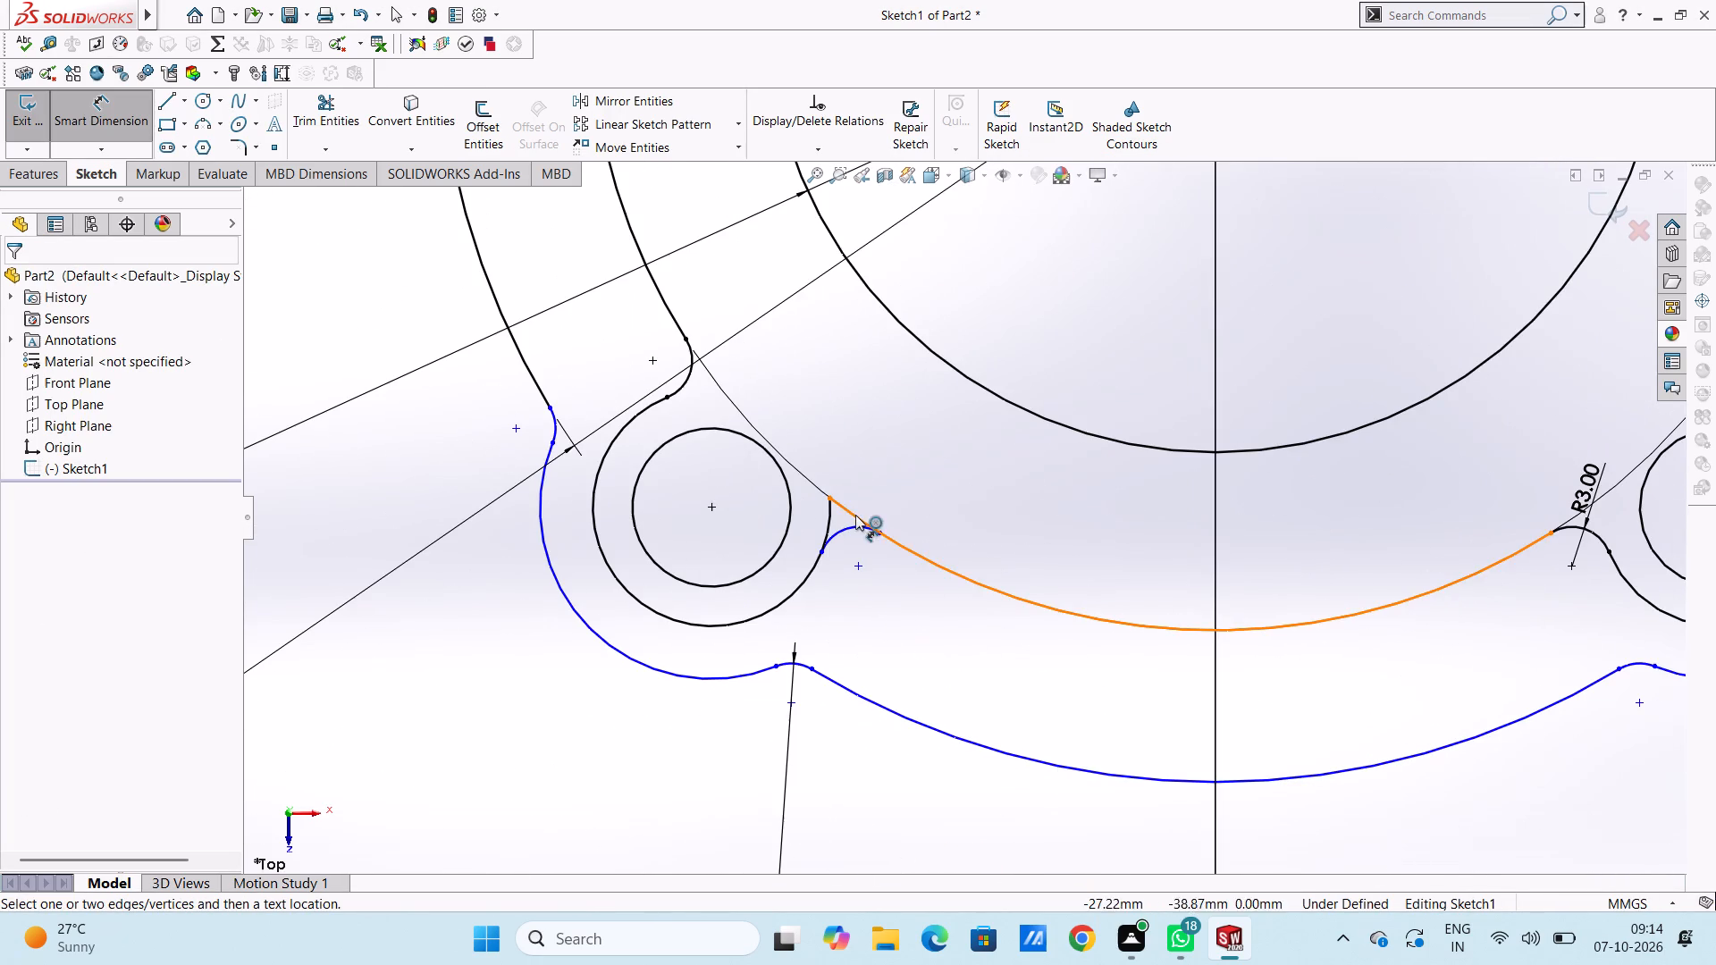
click(854, 531)
scroll(864, 708, up, 4)
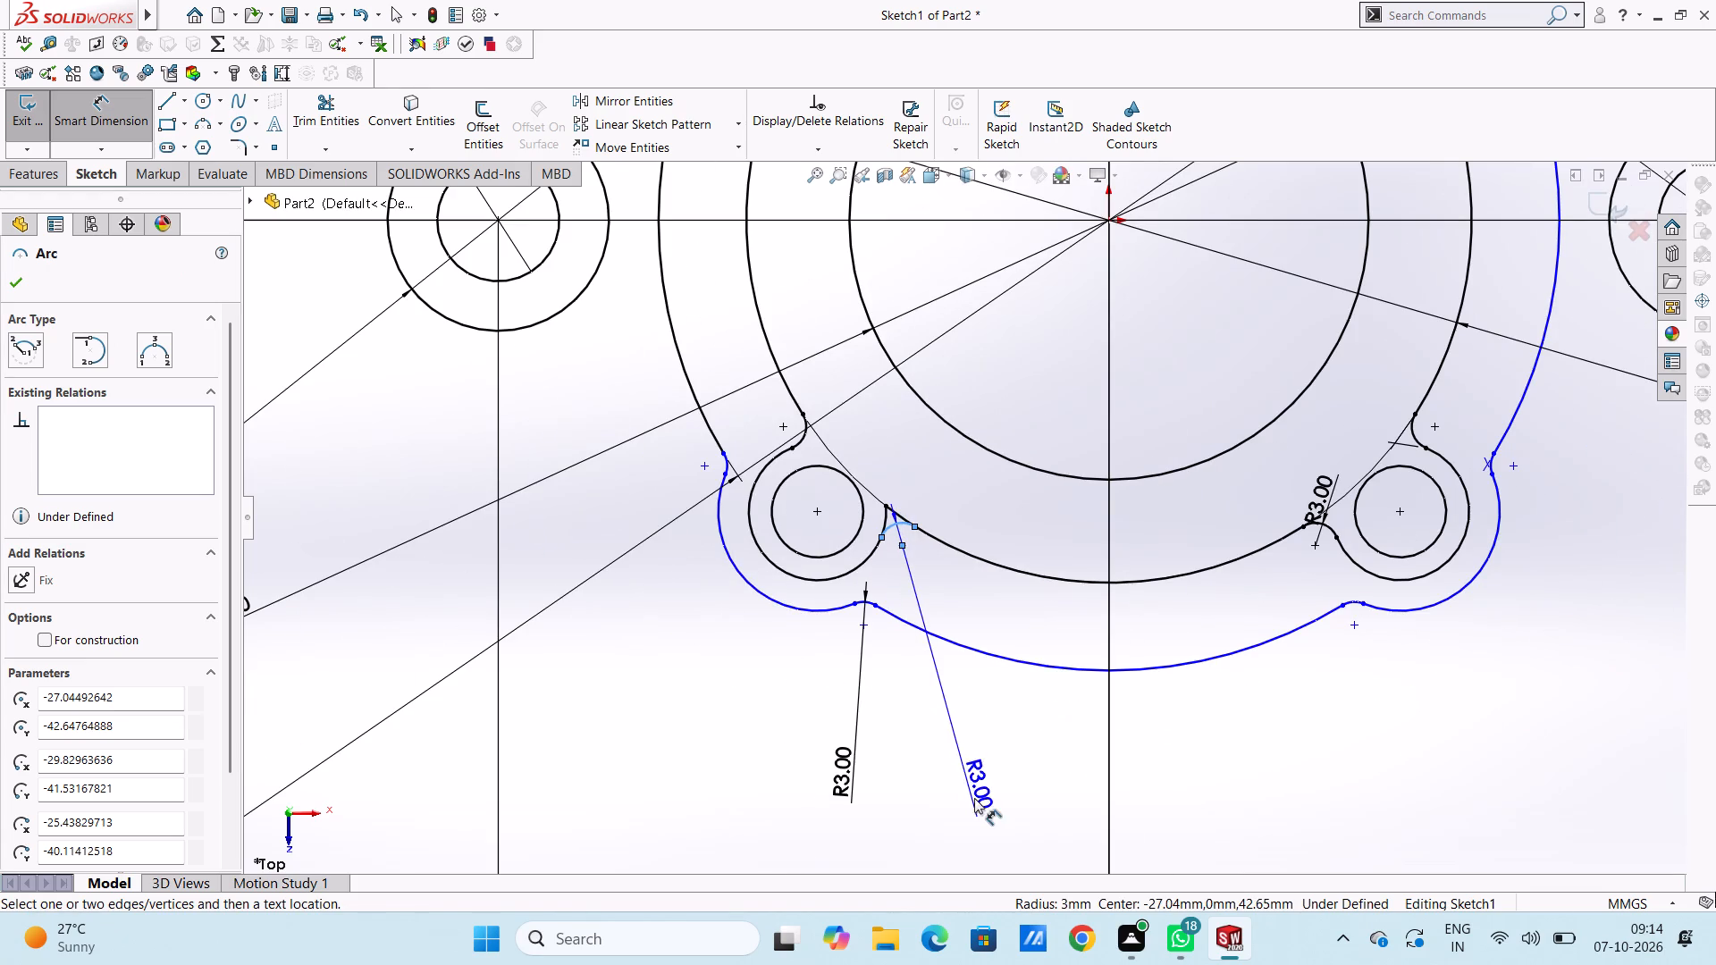
scroll(975, 811, up, 5)
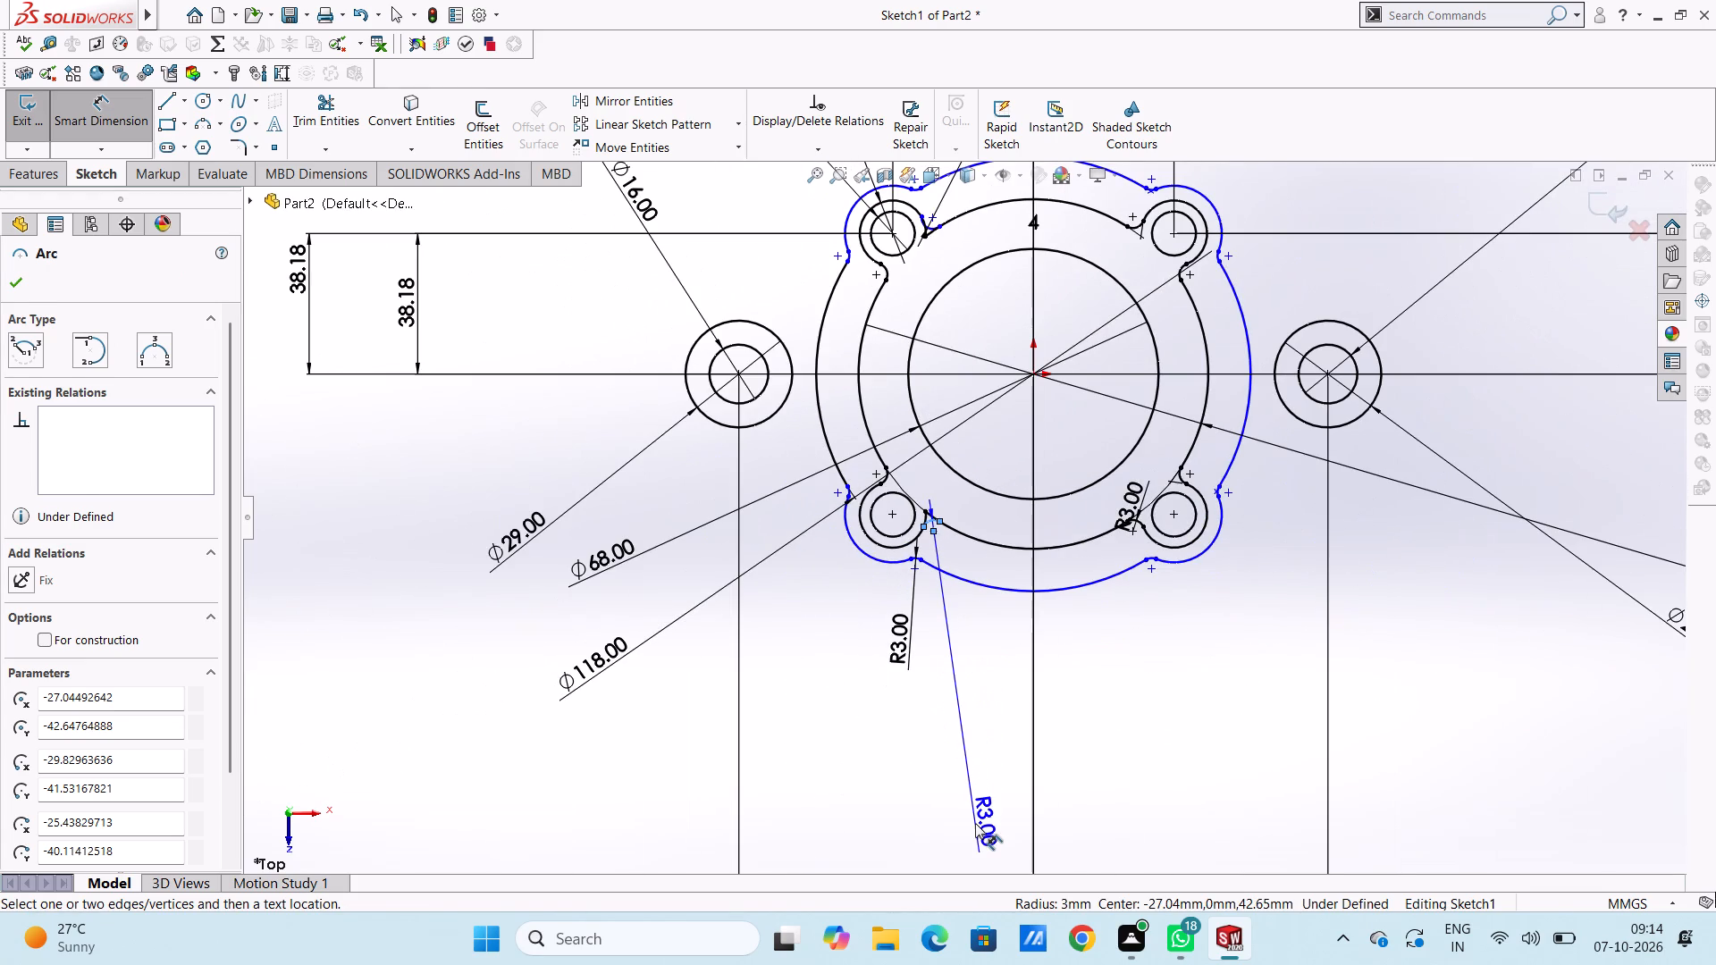
click(975, 823)
click(908, 802)
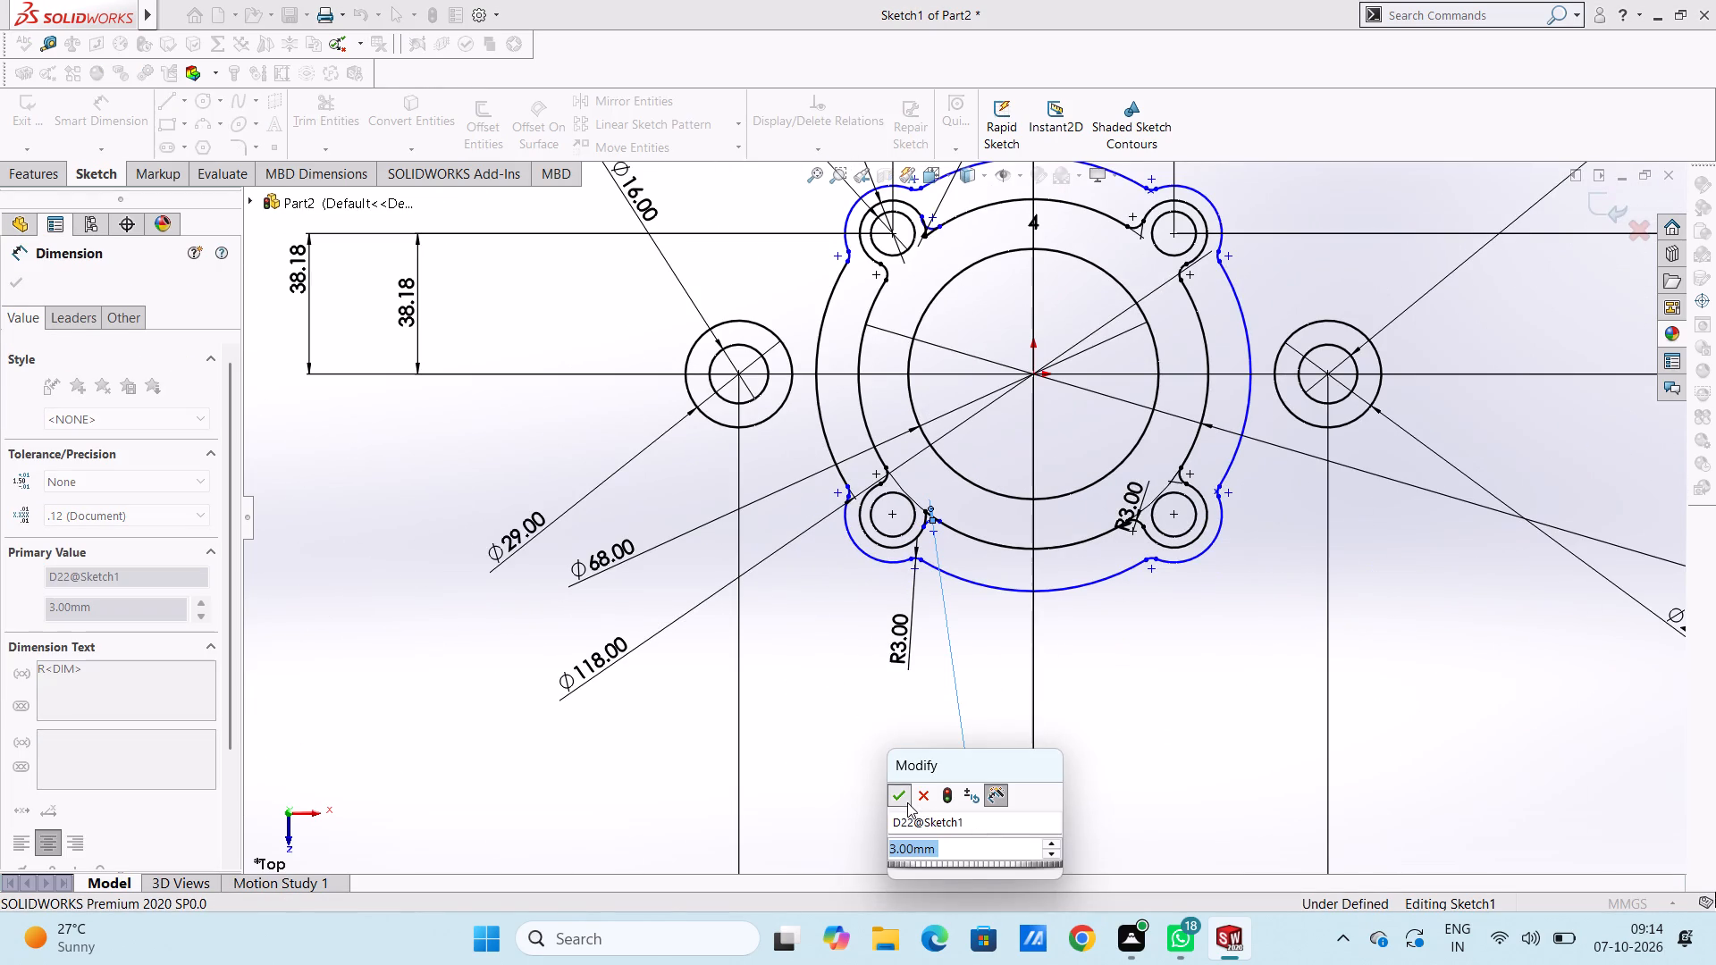
click(946, 700)
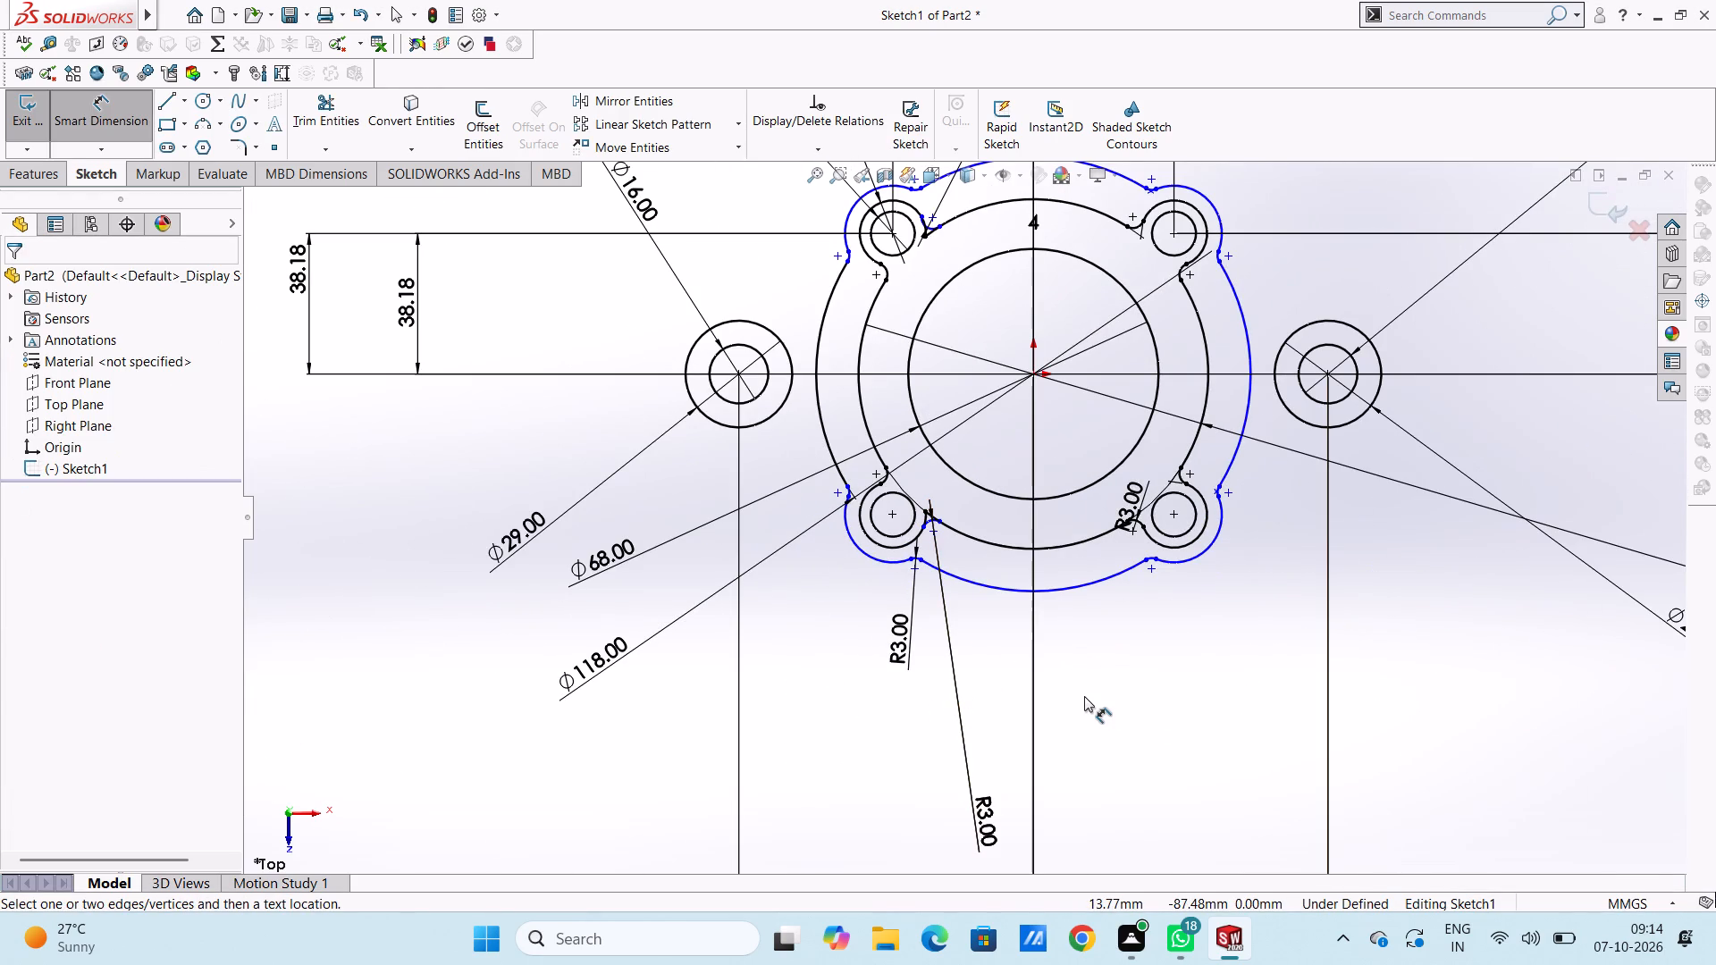
Dimension the radius of the bottom segment of the outer outline, placing the text below the 80 mm dimensions.
click(1079, 588)
scroll(1147, 684, up, 4)
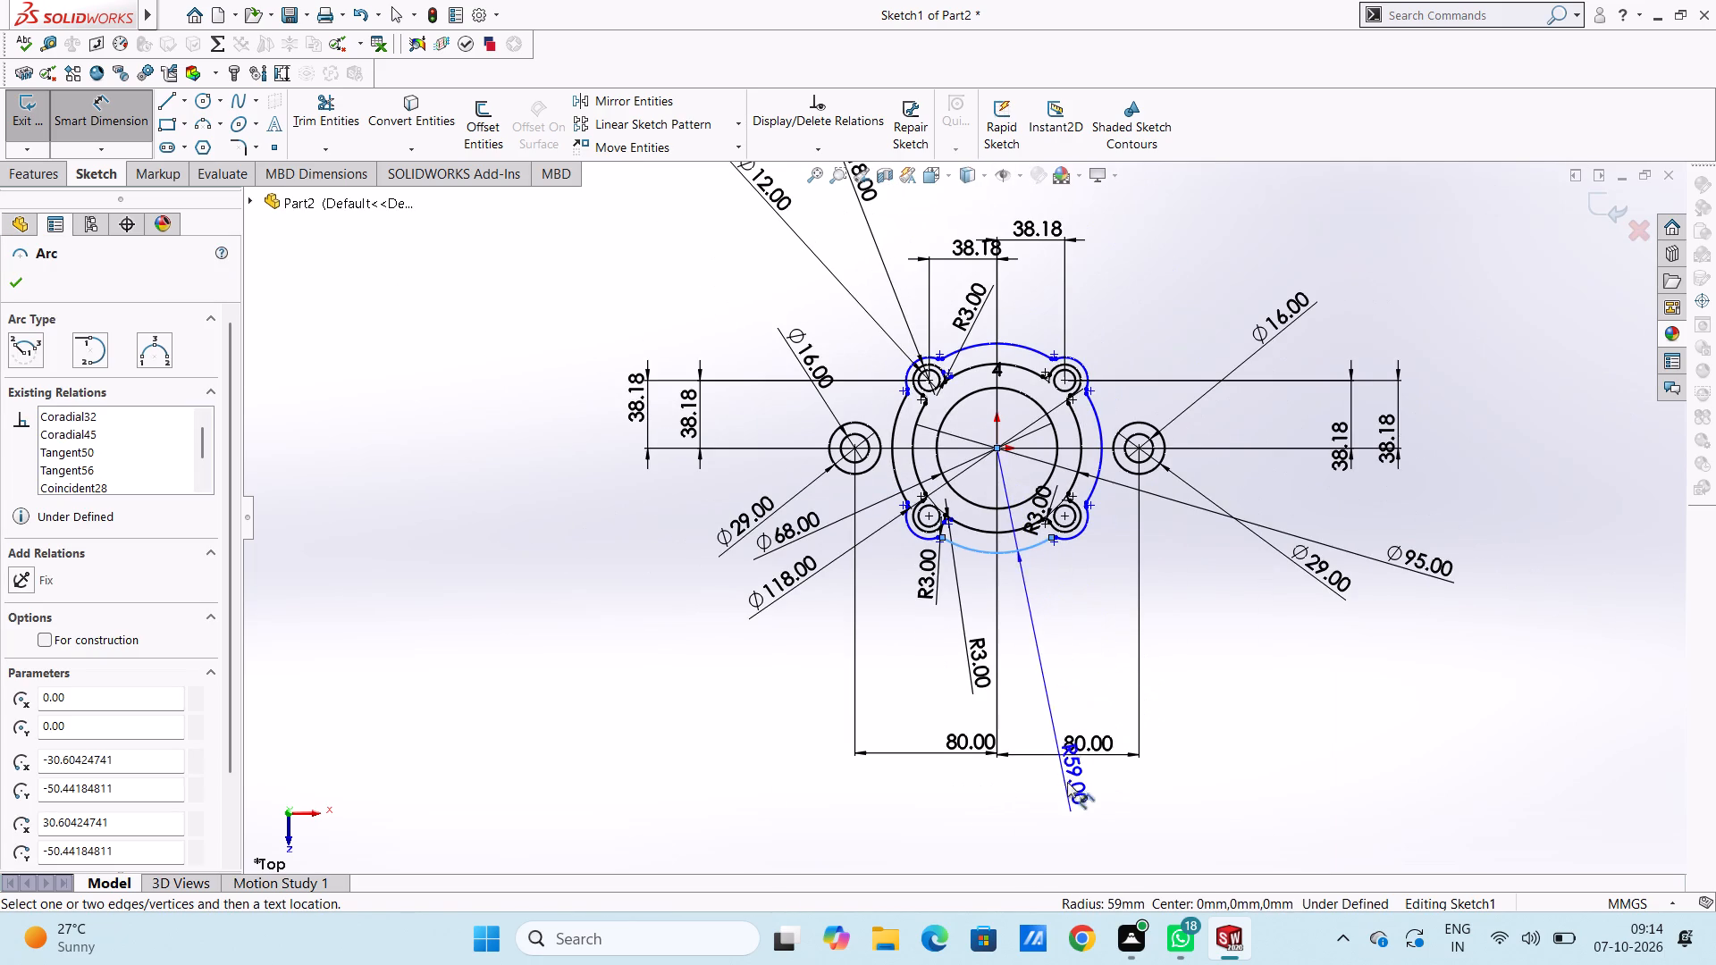
click(1062, 824)
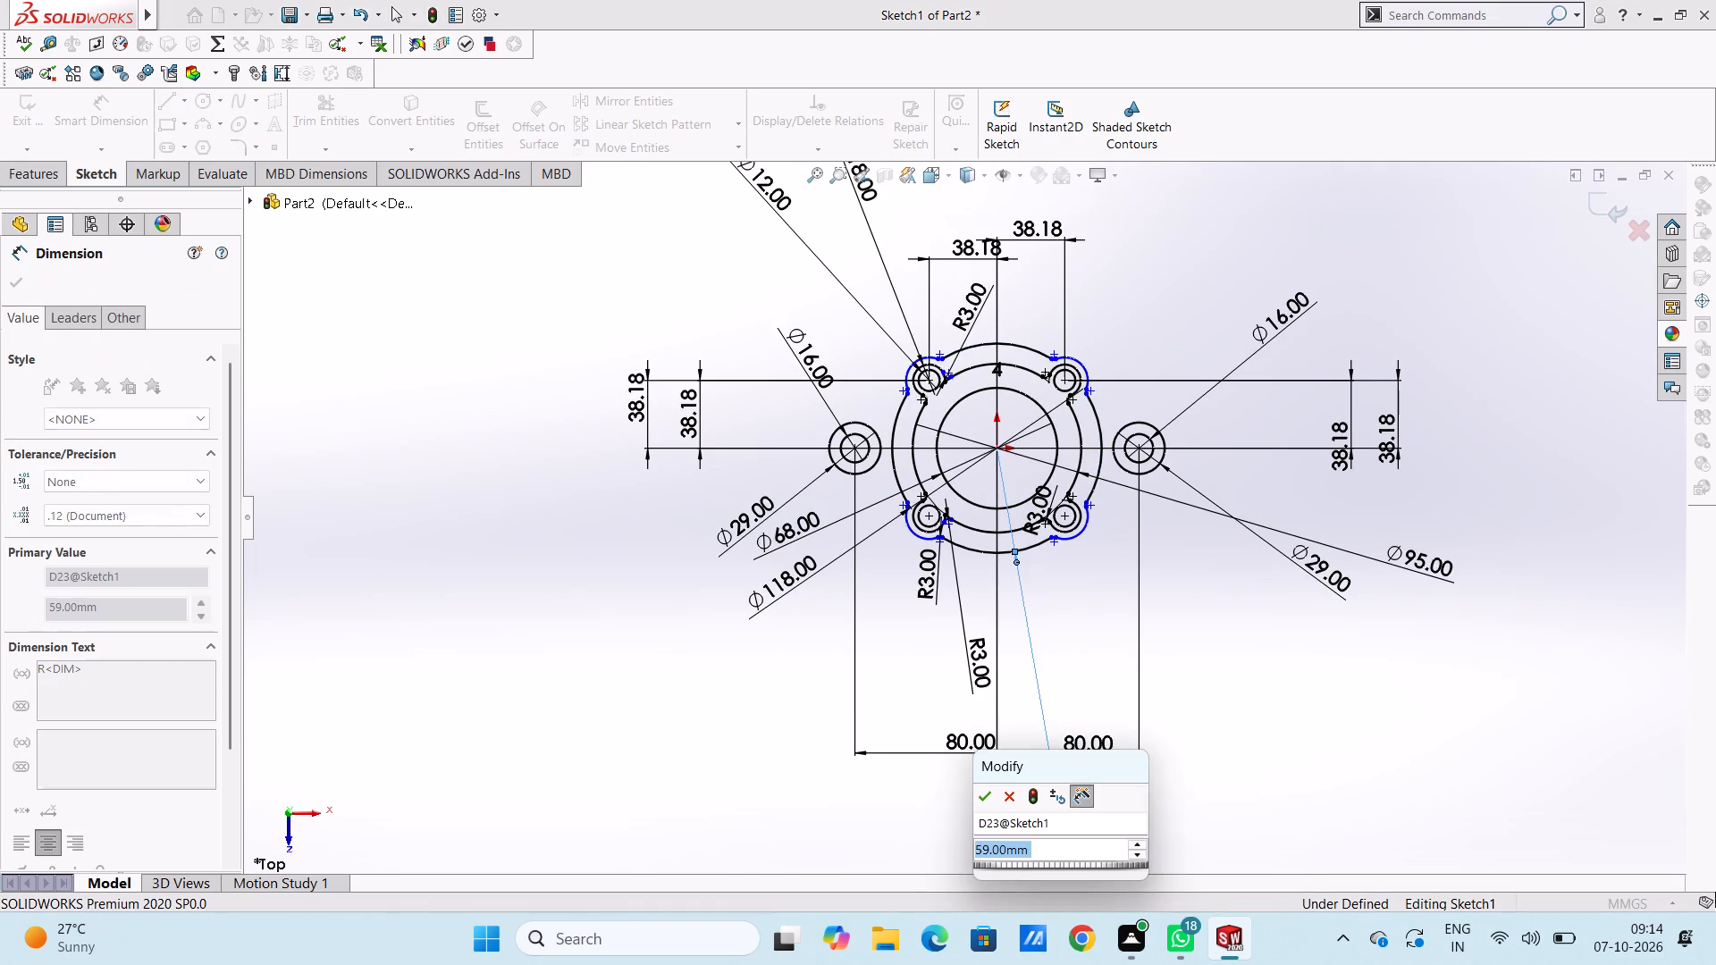
click(988, 793)
click(844, 774)
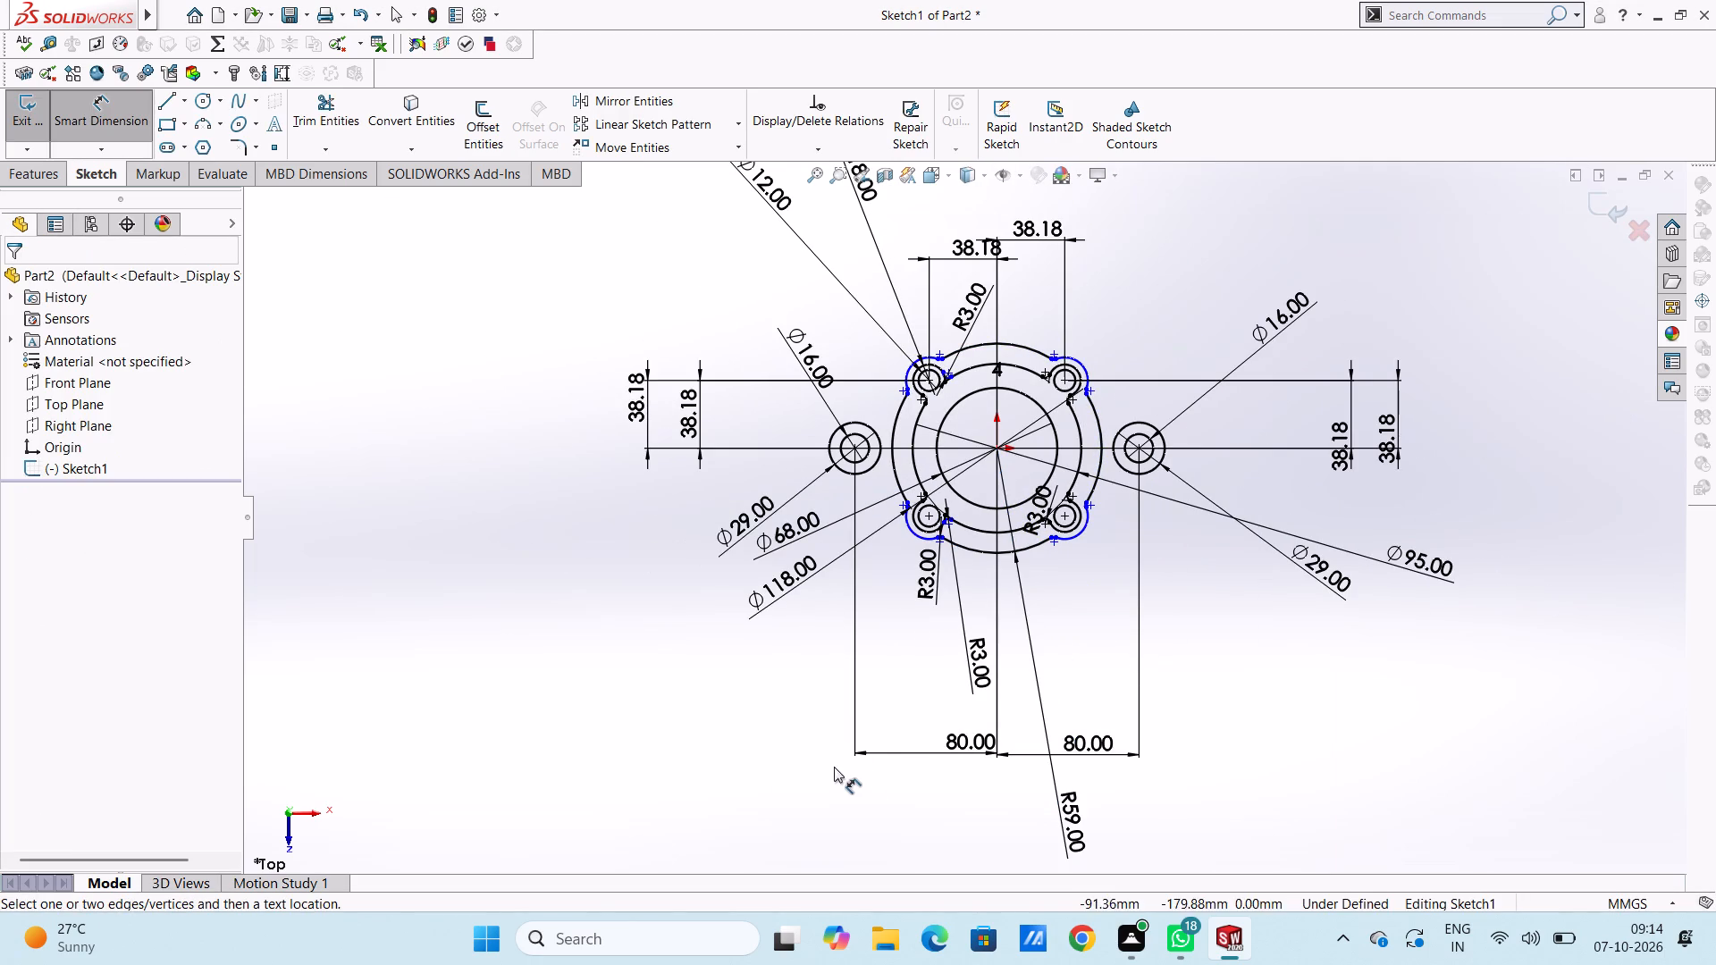
Dimension the radii of the outer outline's lower-right and lower-left lobe arcs, placing each text diagonally outward below the profile.
scroll(1115, 637, down, 4)
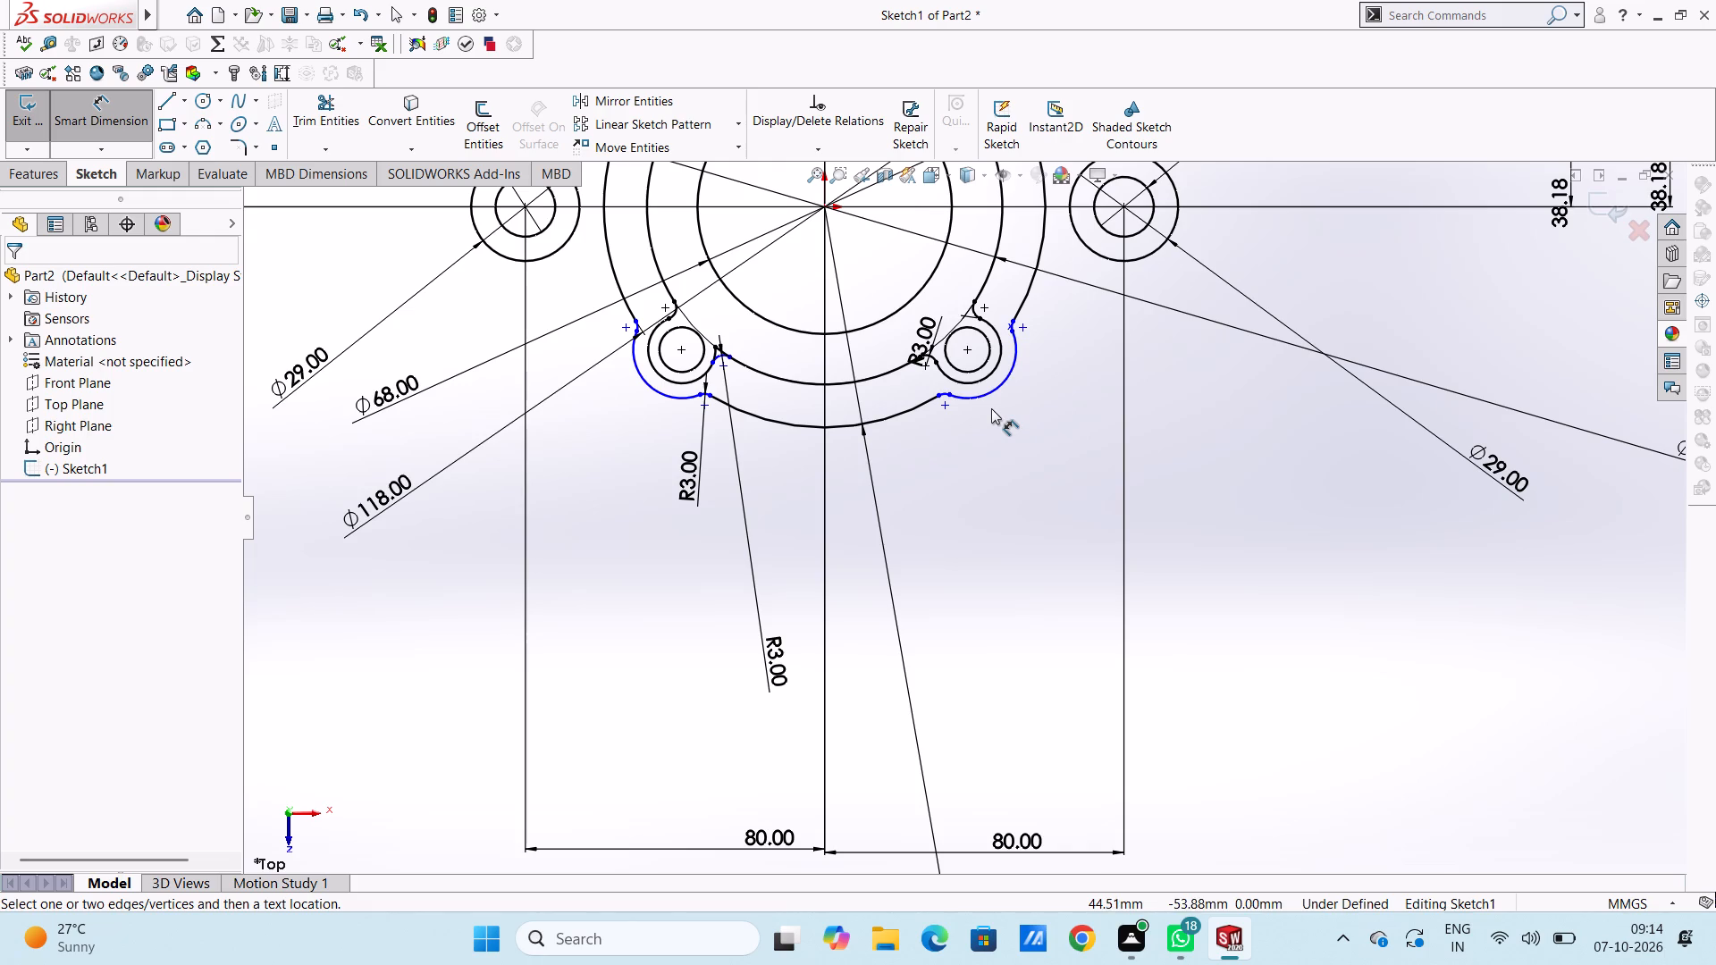
click(986, 395)
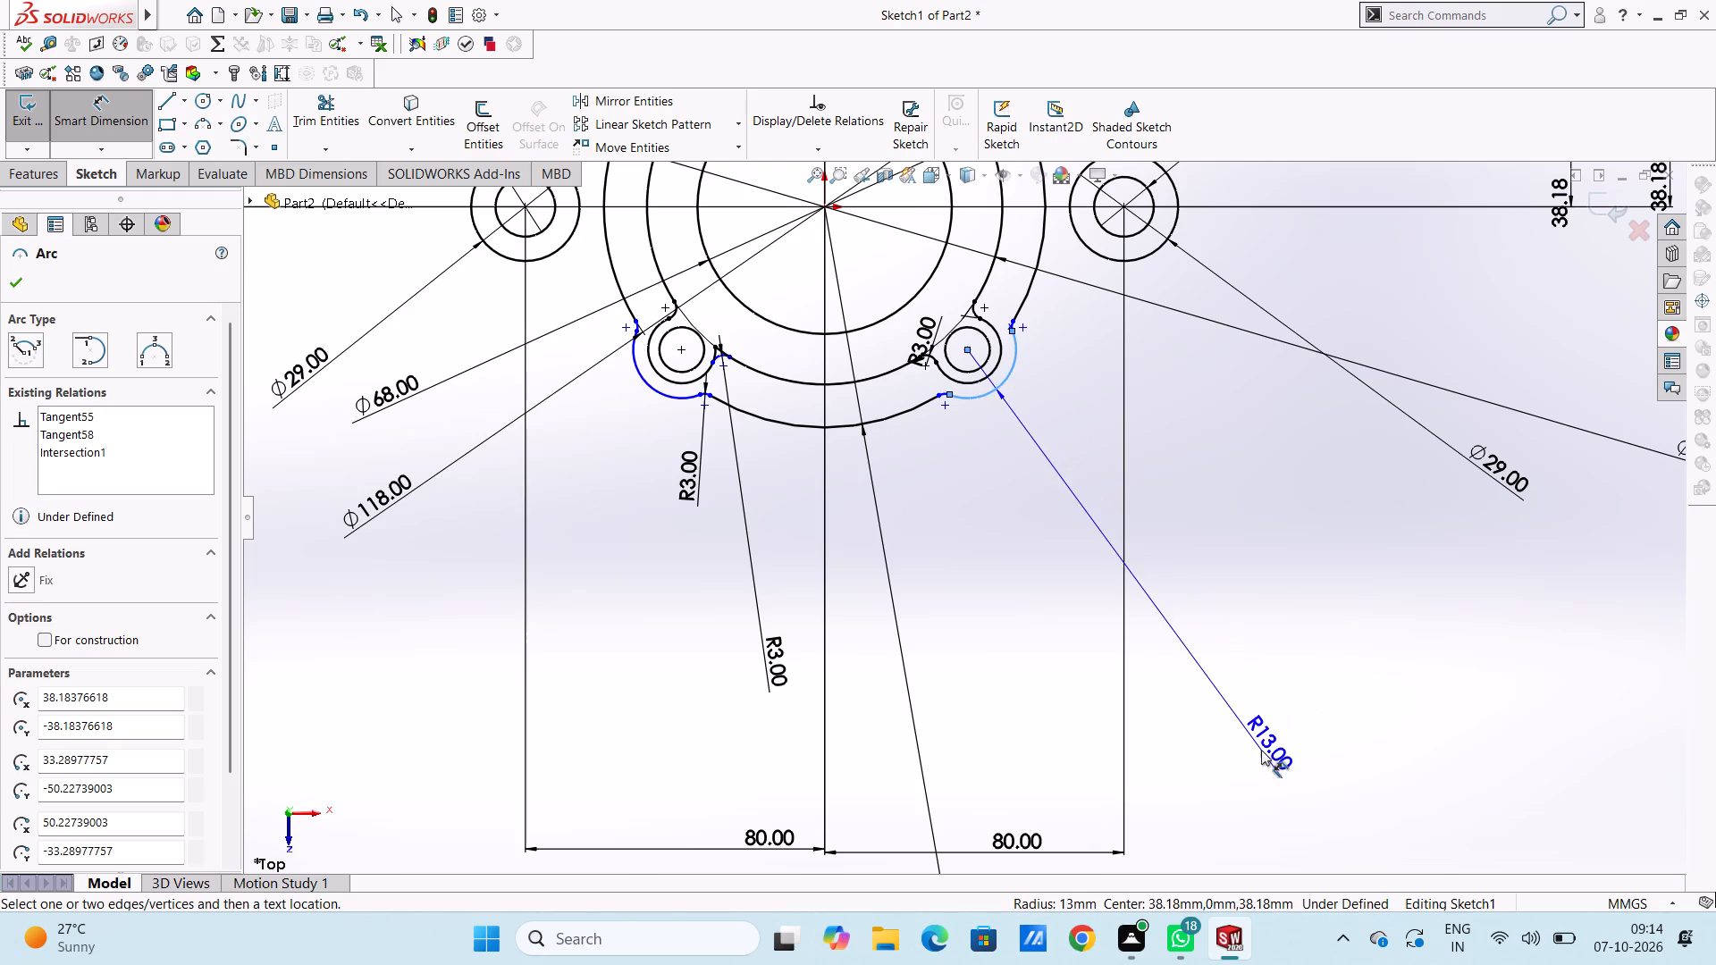
click(1278, 754)
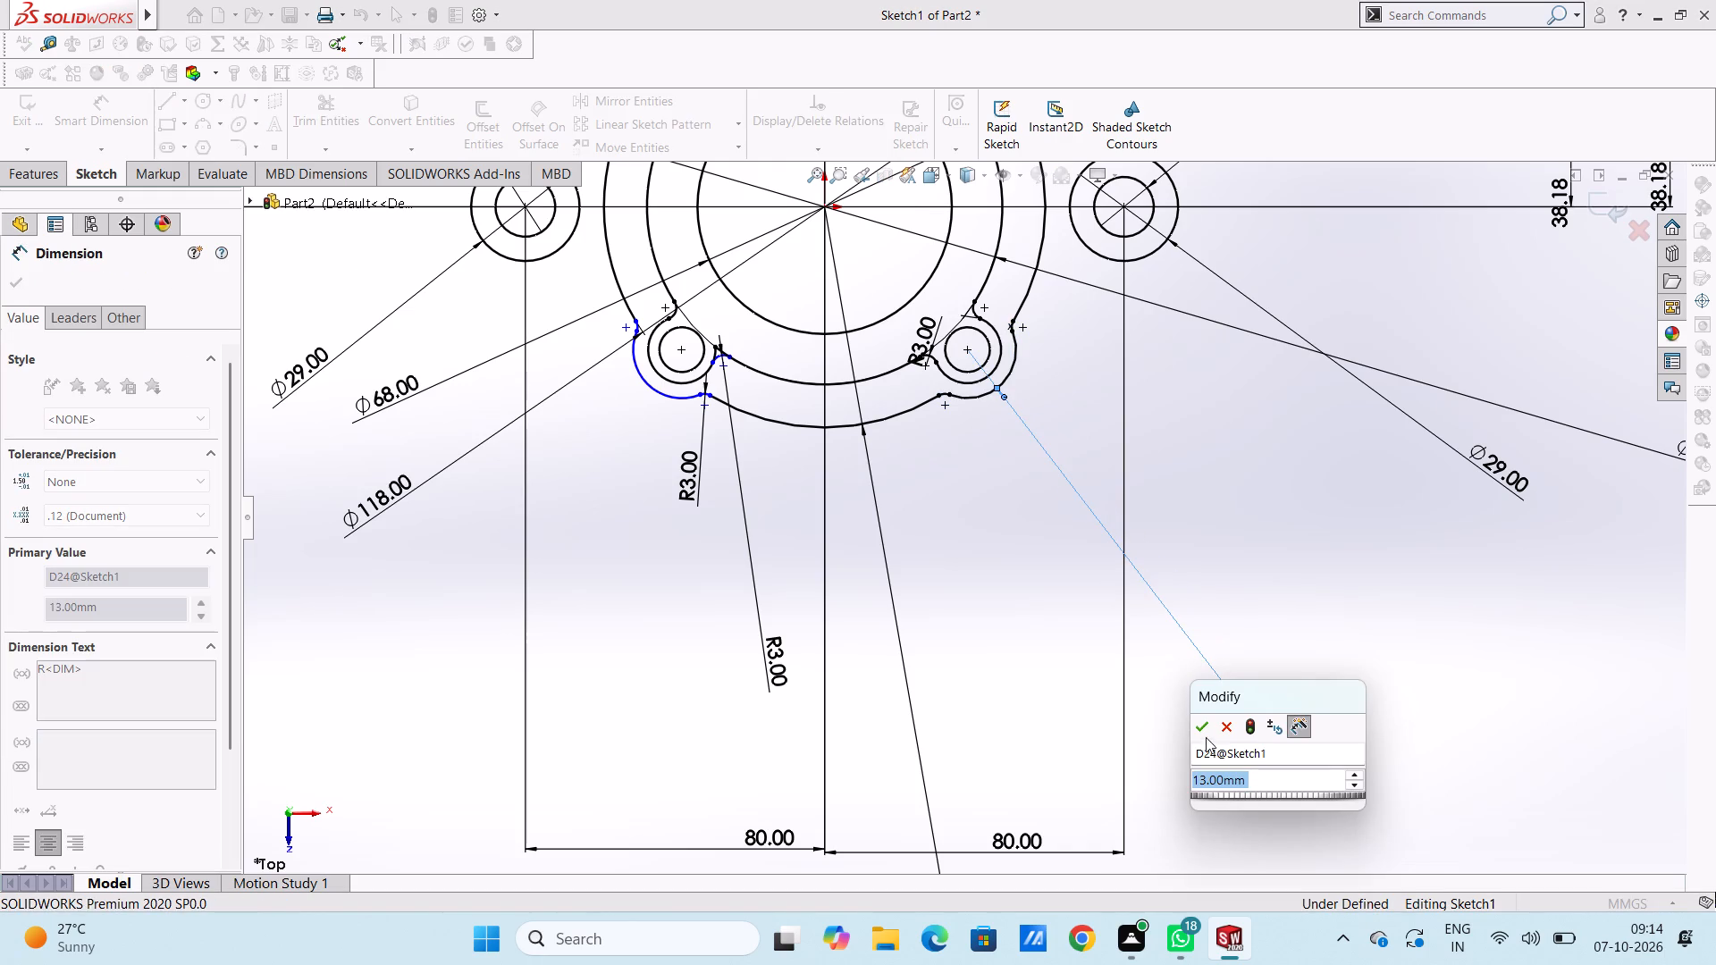
click(1202, 733)
click(1105, 652)
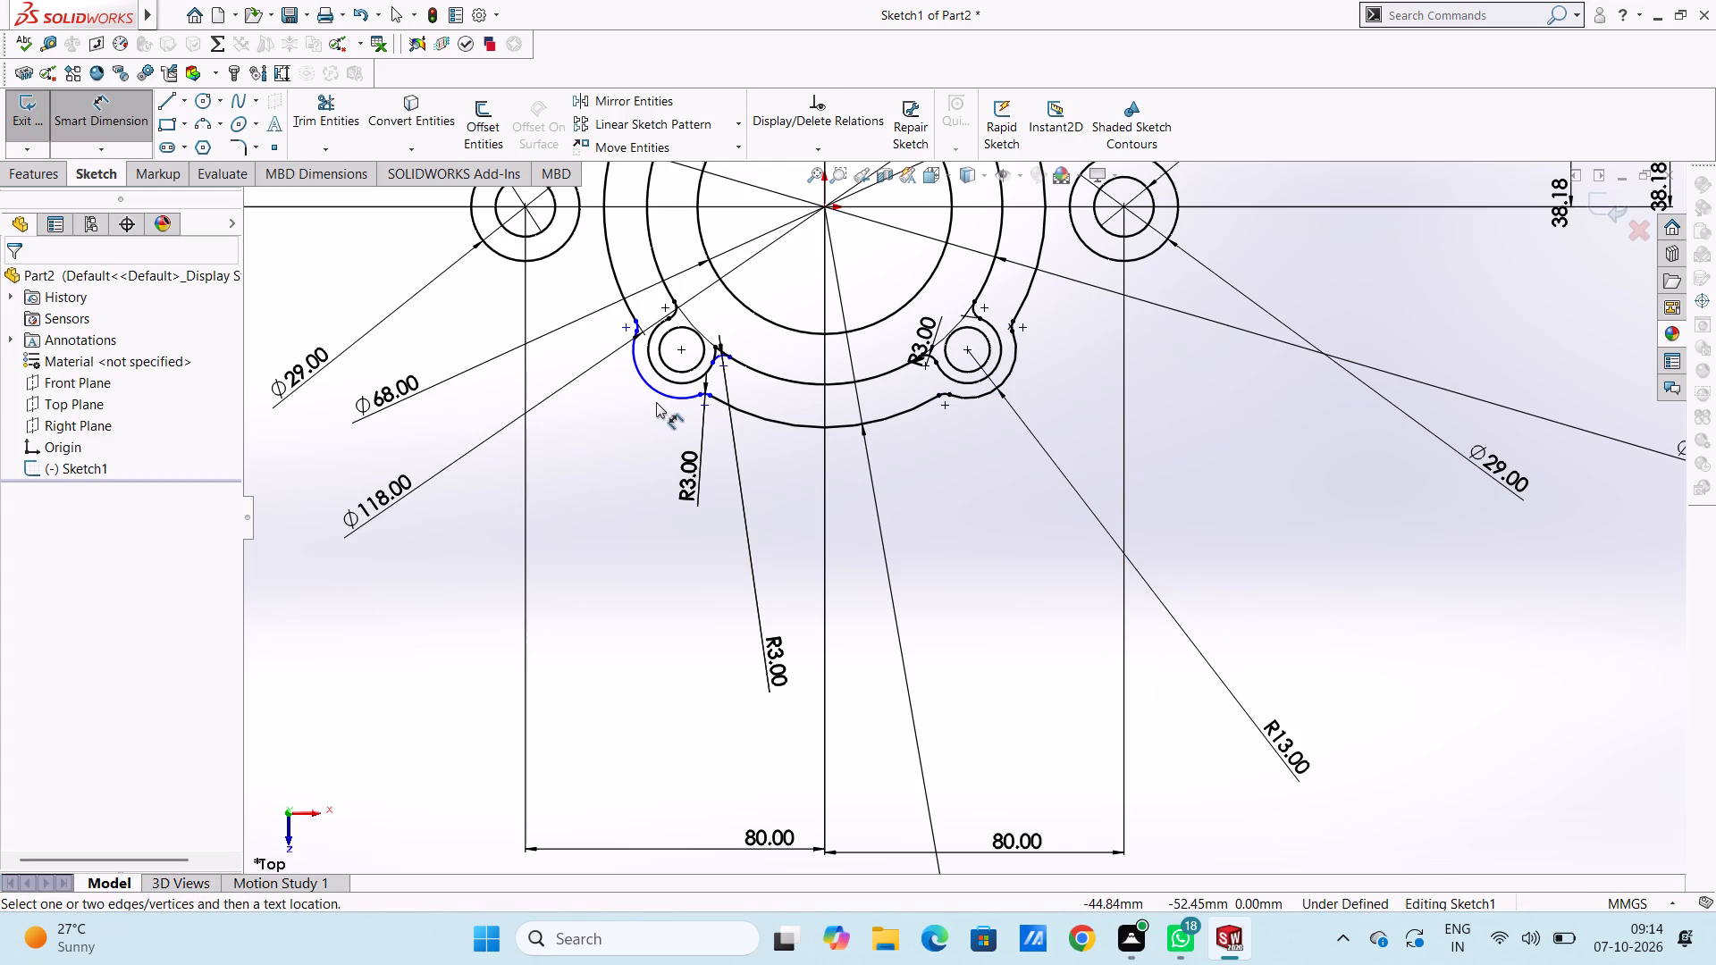
click(652, 396)
click(651, 390)
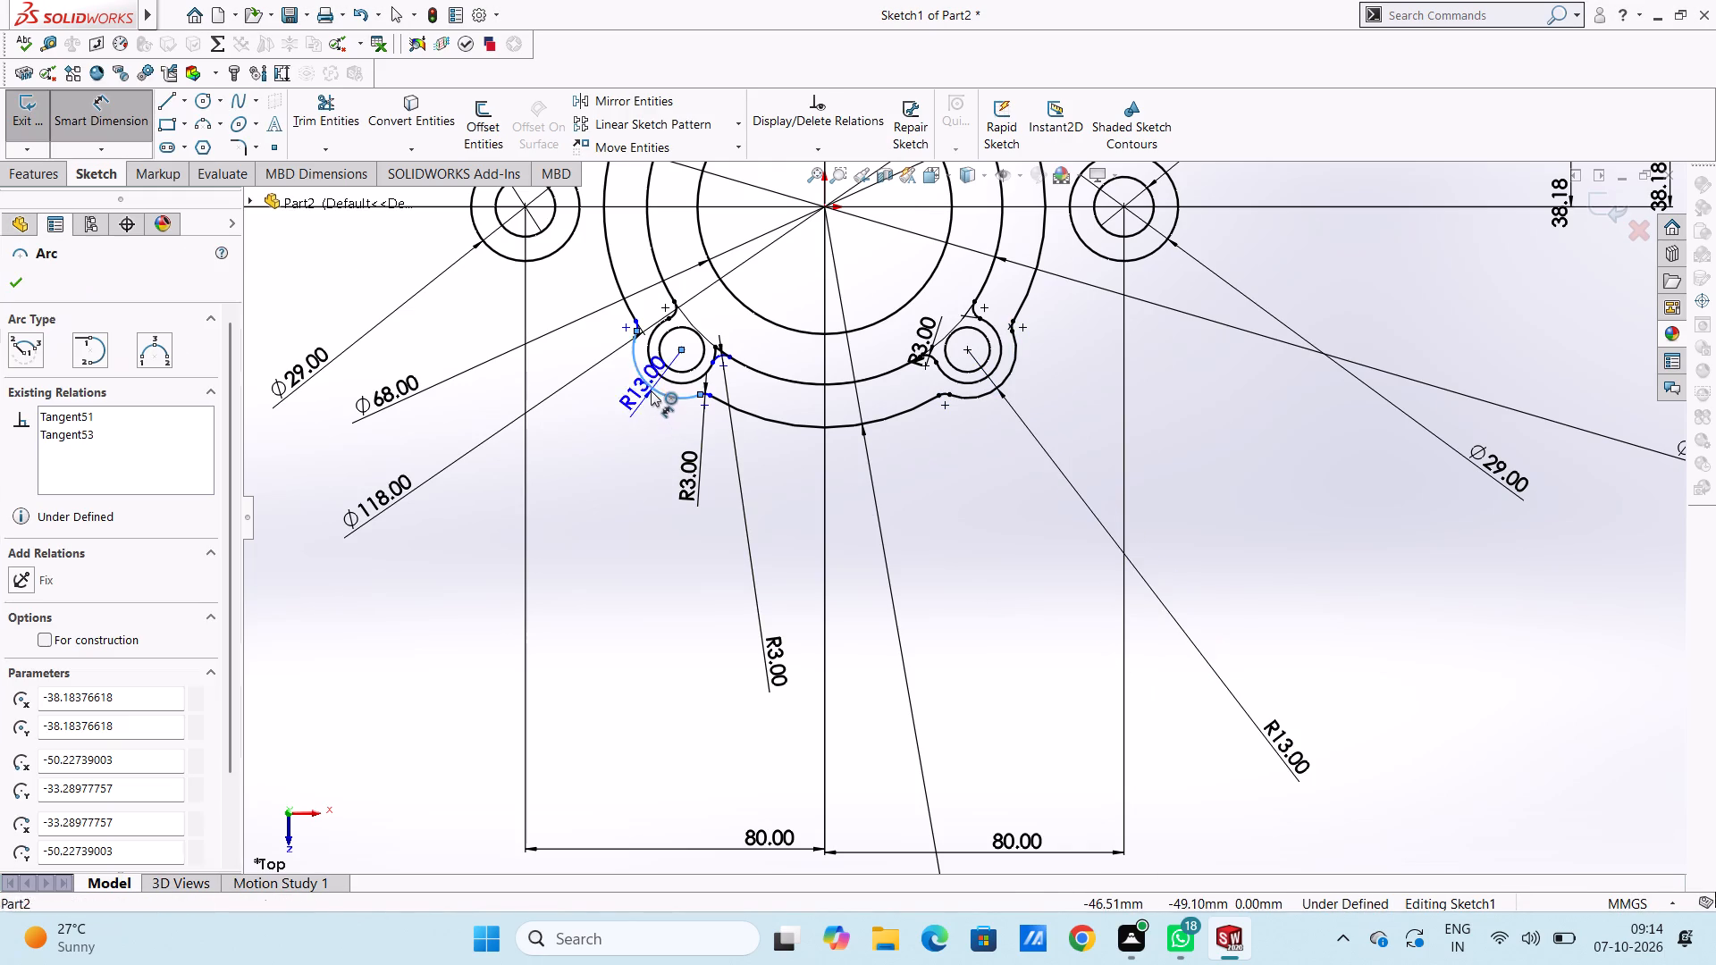
click(377, 699)
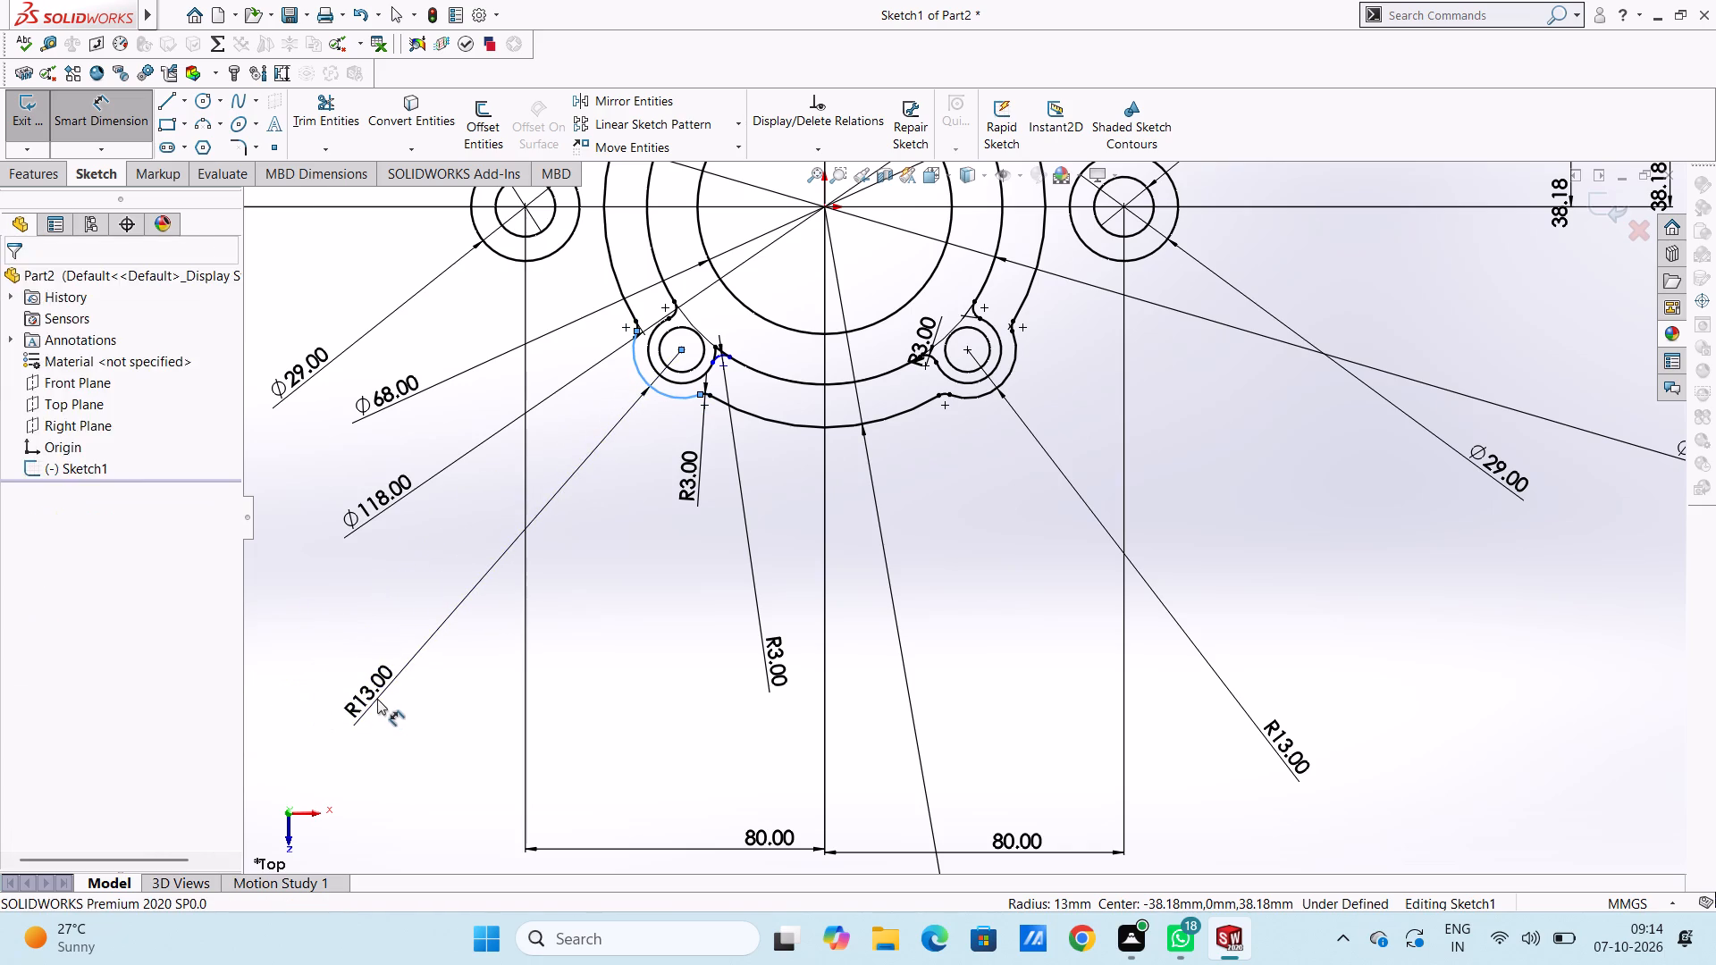
click(305, 671)
click(386, 614)
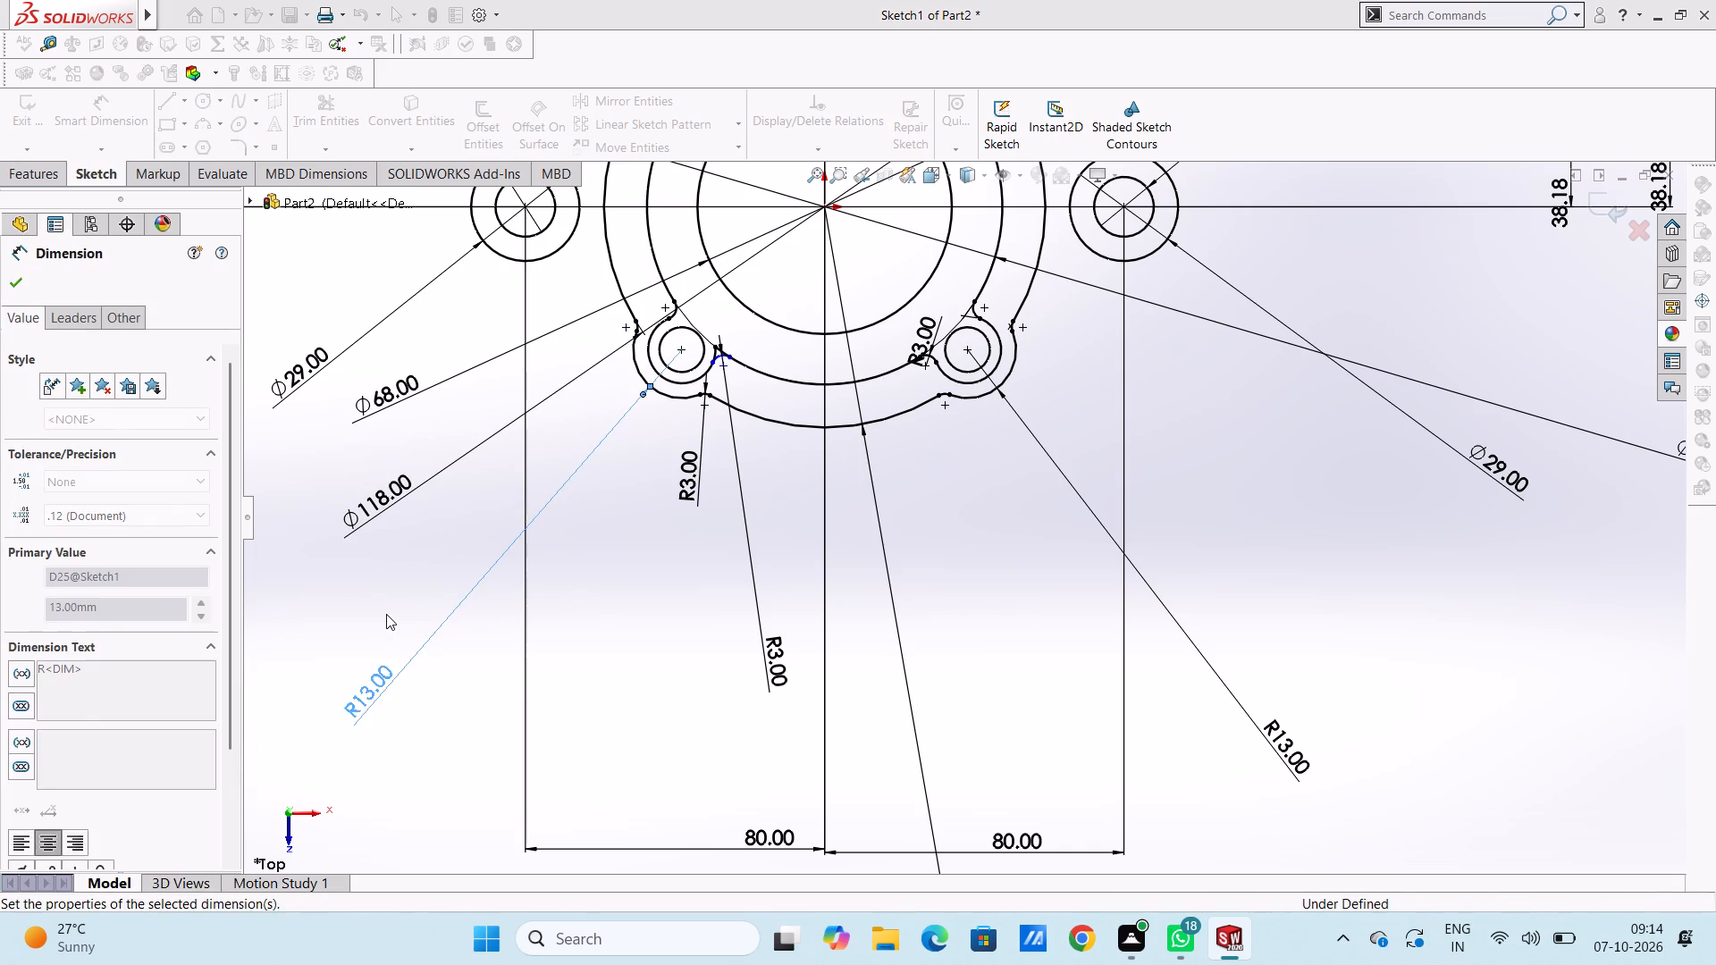
Dimension the radii of the outer outline's upper-right and upper-left lobe arcs, placing each text diagonally outward above the profile.
scroll(386, 613, up, 5)
scroll(986, 253, down, 3)
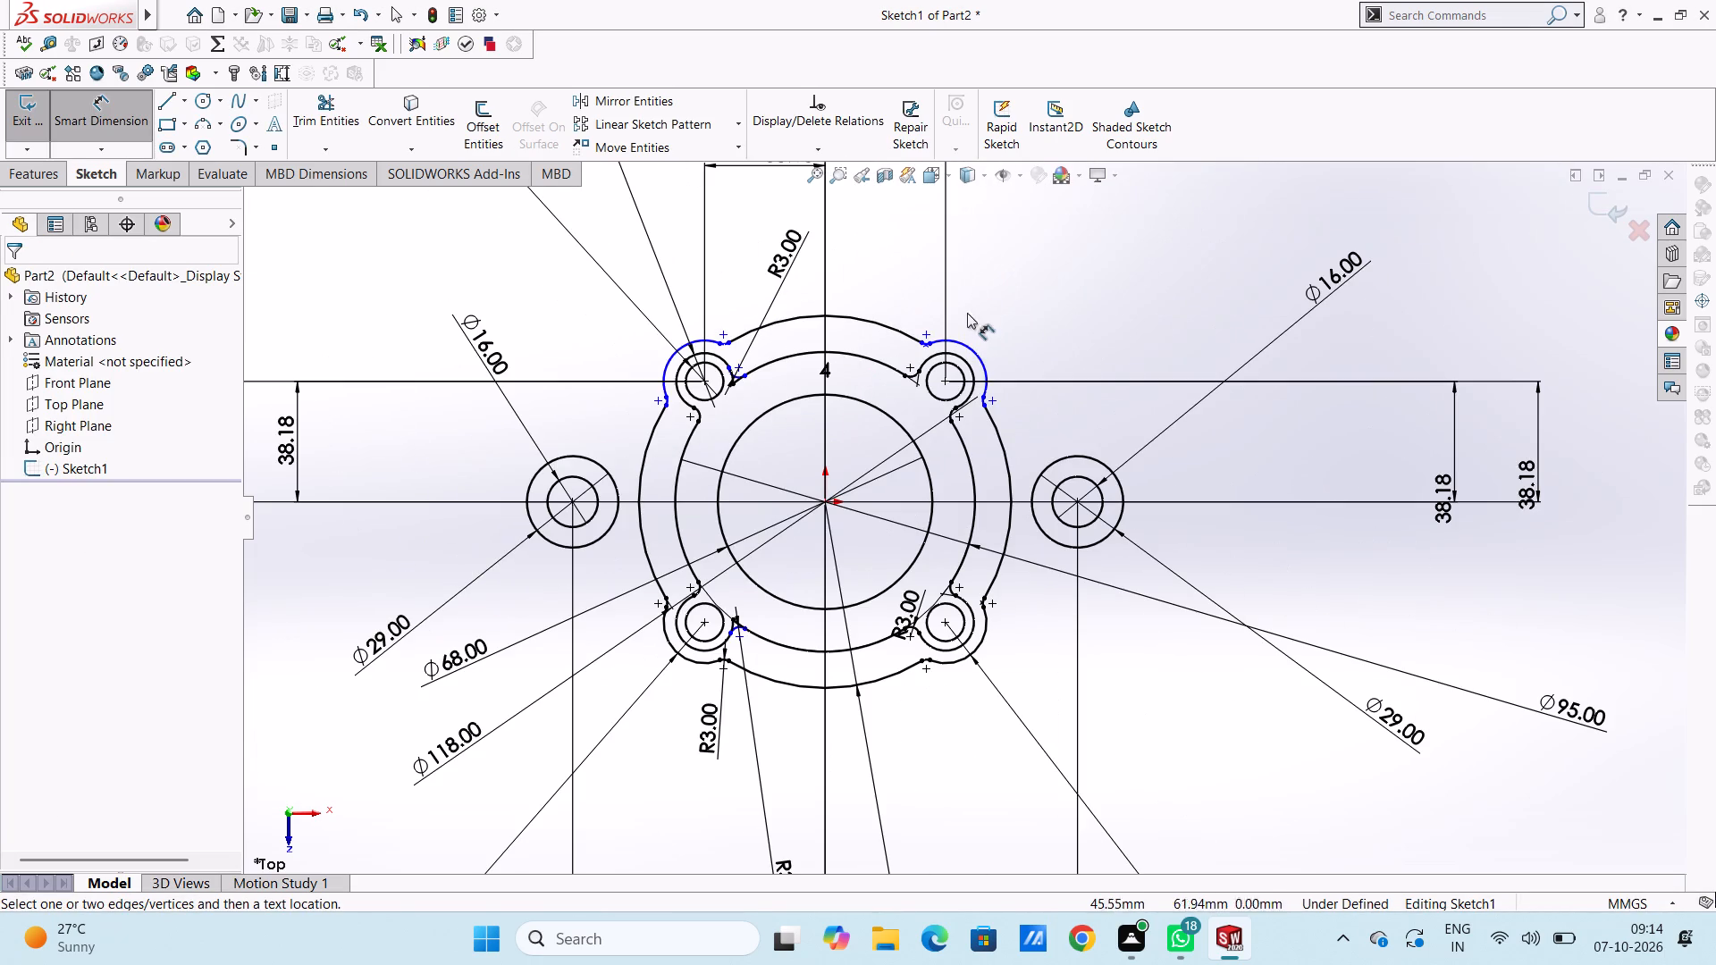
click(966, 343)
click(1191, 222)
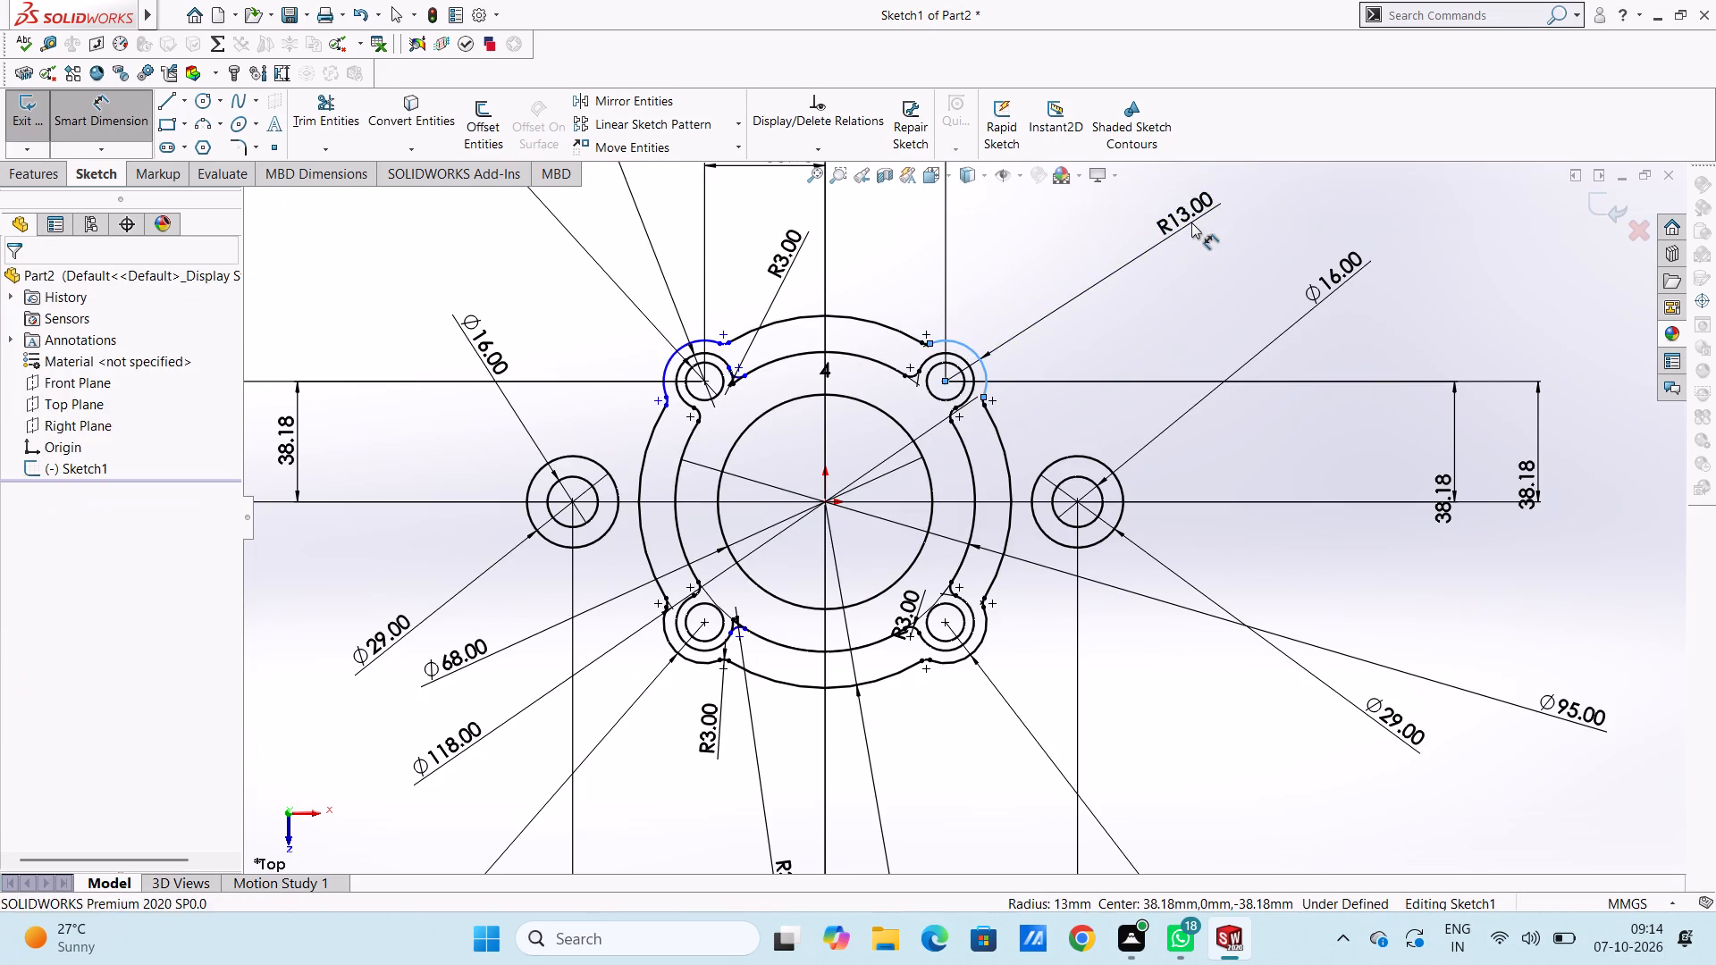
click(1112, 205)
click(1008, 256)
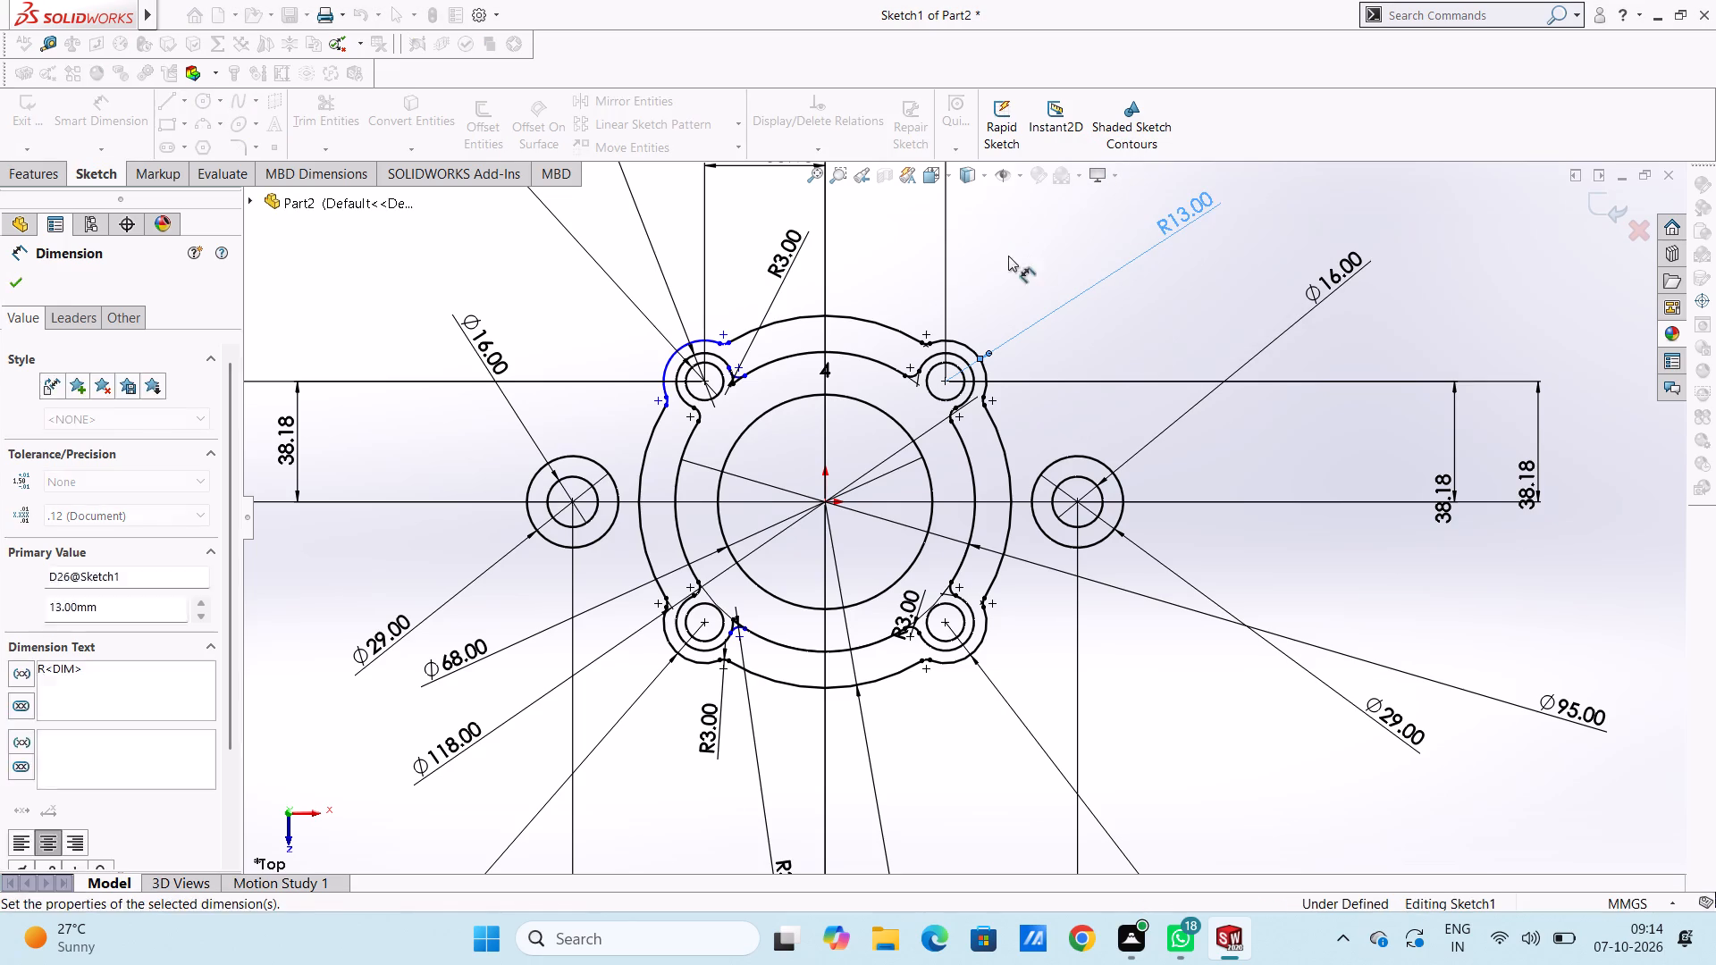
click(670, 358)
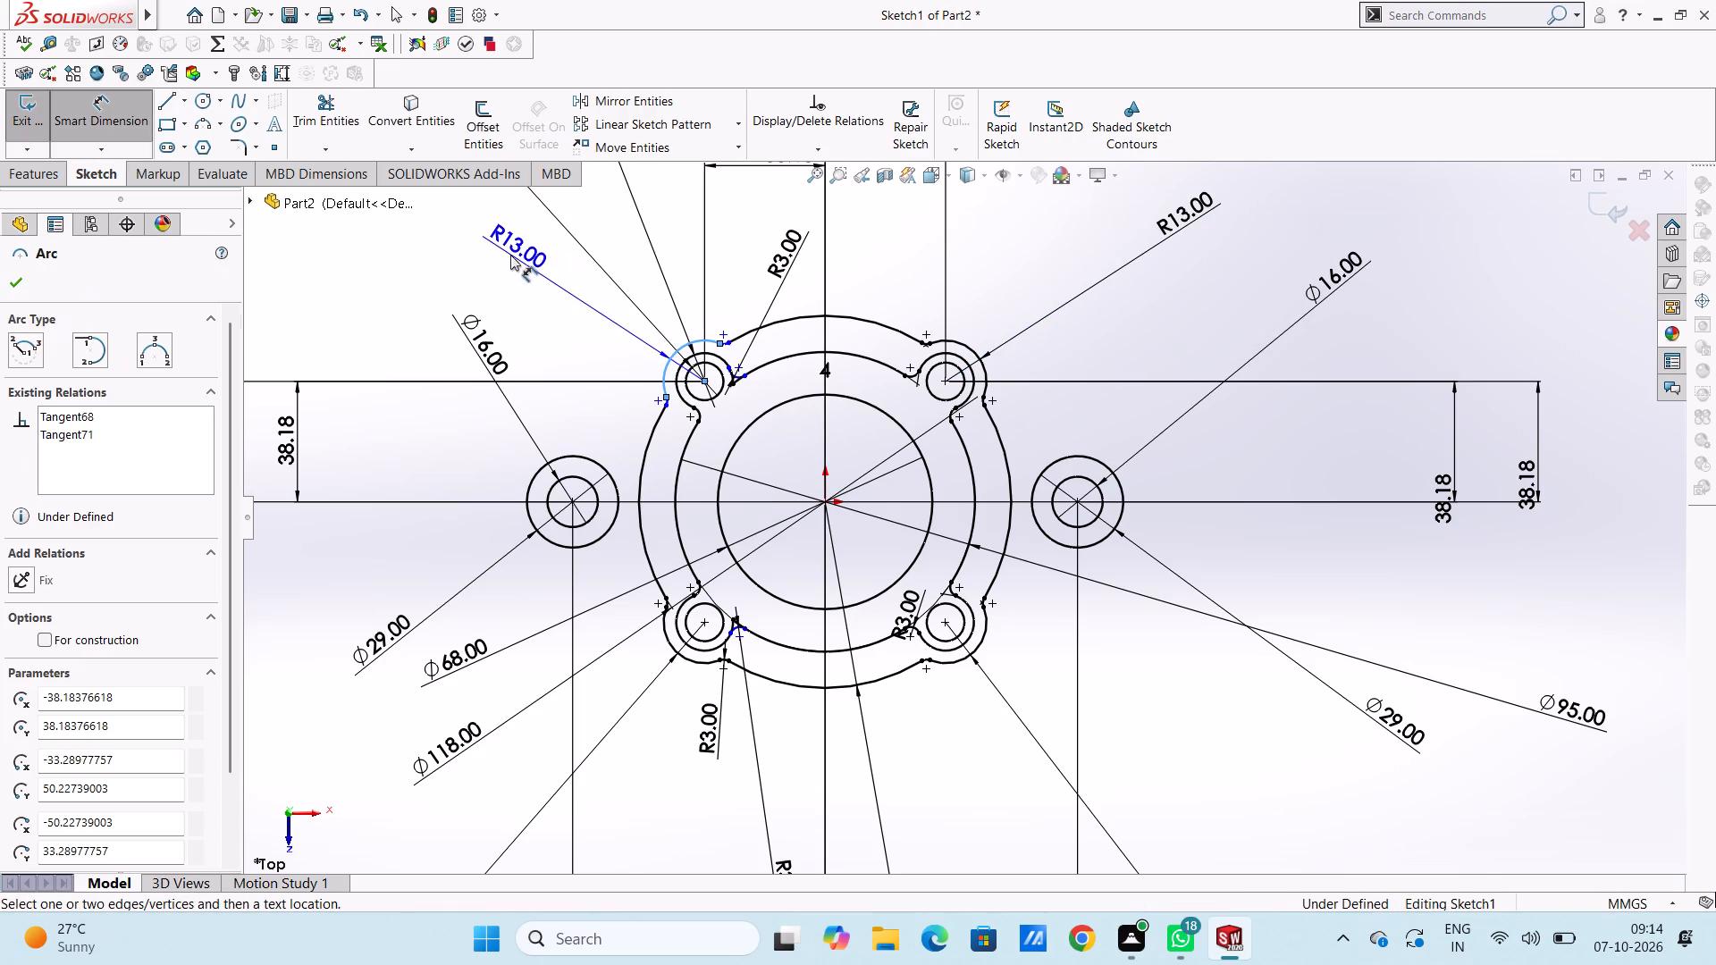
click(506, 252)
click(421, 231)
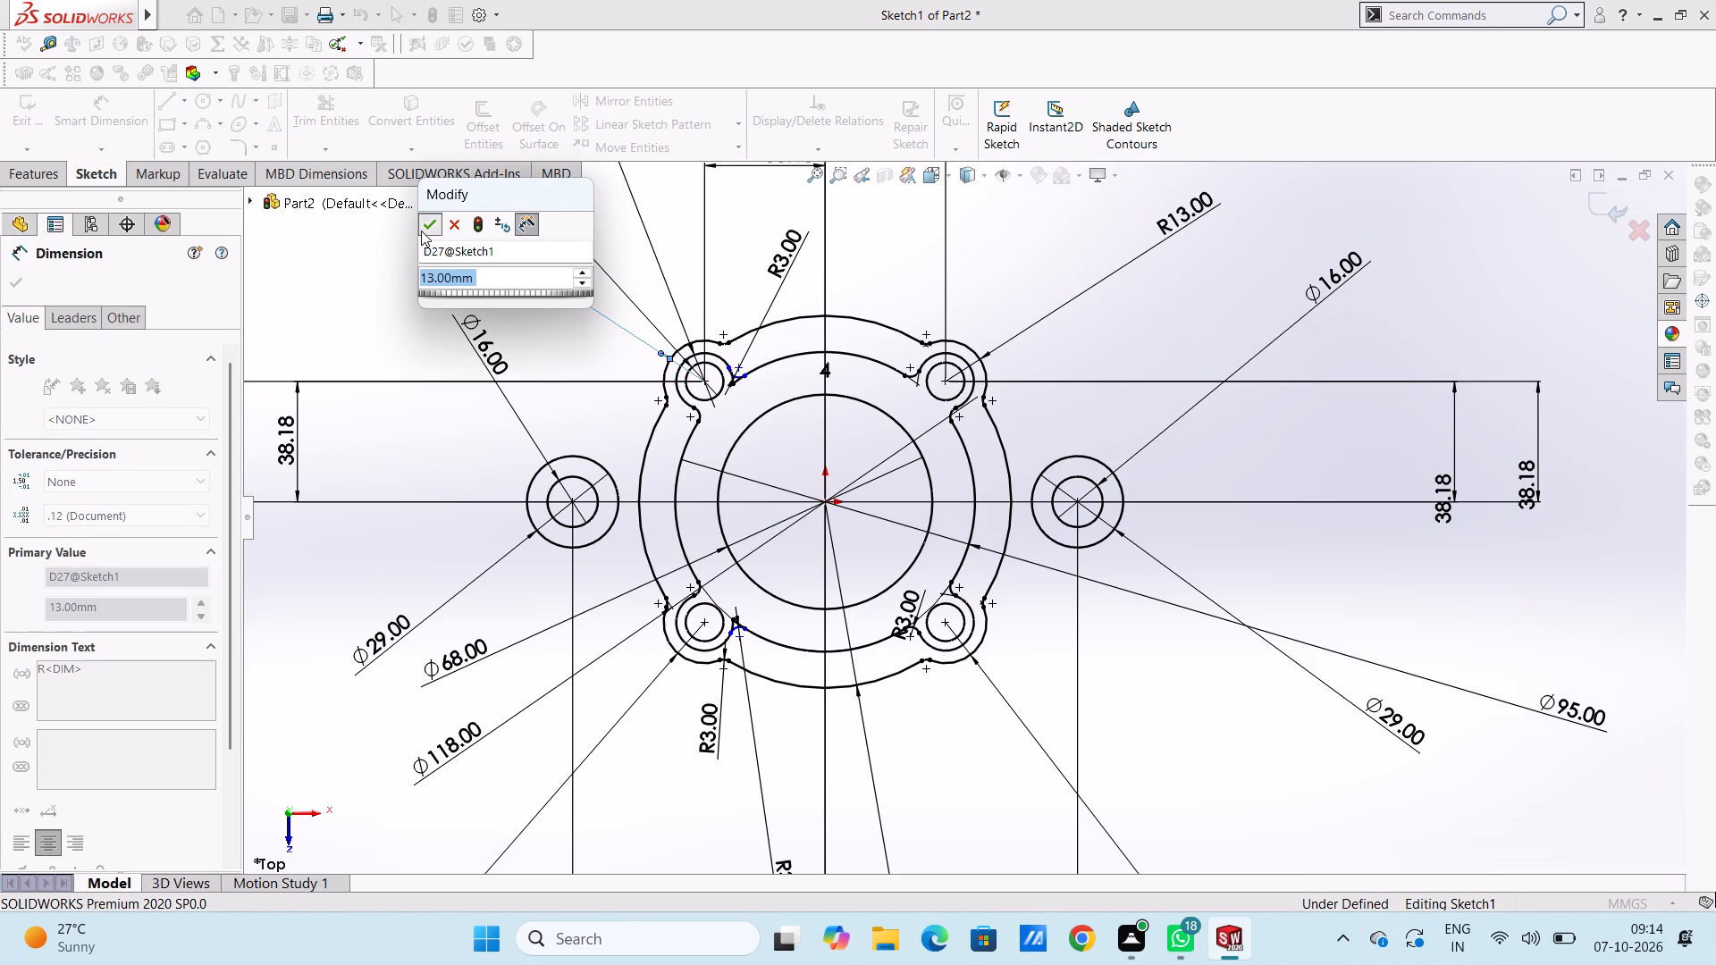
click(410, 271)
Make the inner outline's upper-left 3 mm bridging arc tangent to the top segment and to the upper-left lobe arc.
scroll(765, 397, down, 5)
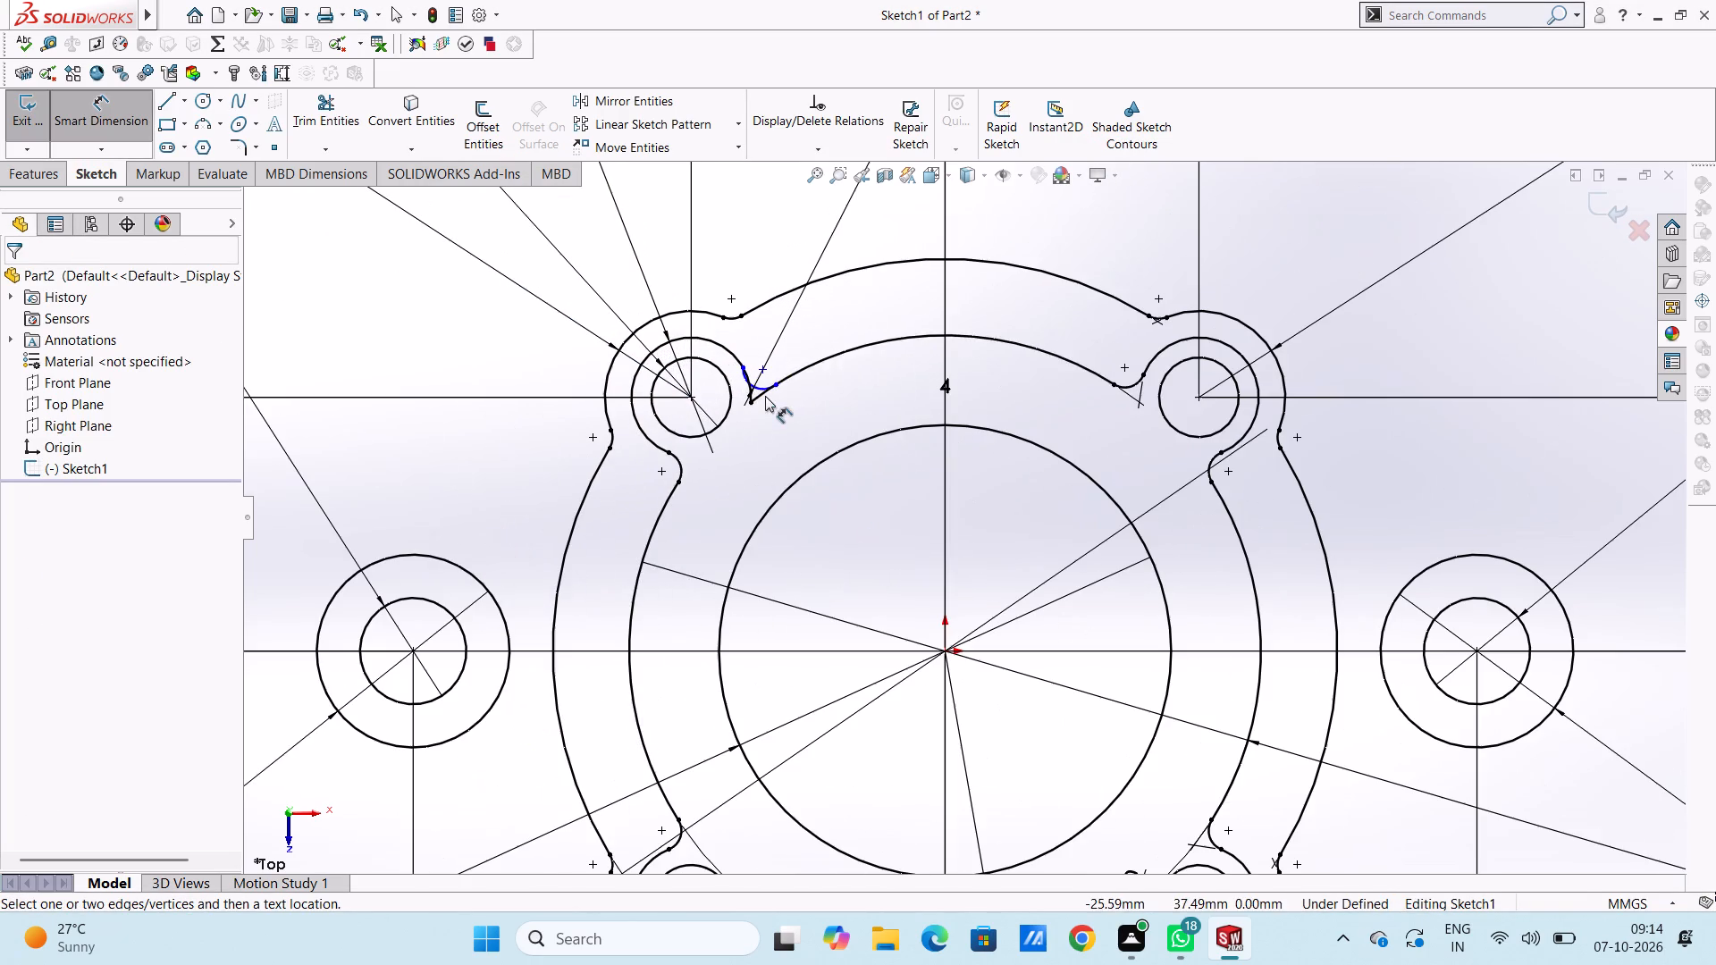
key(Escape)
key(Escape)
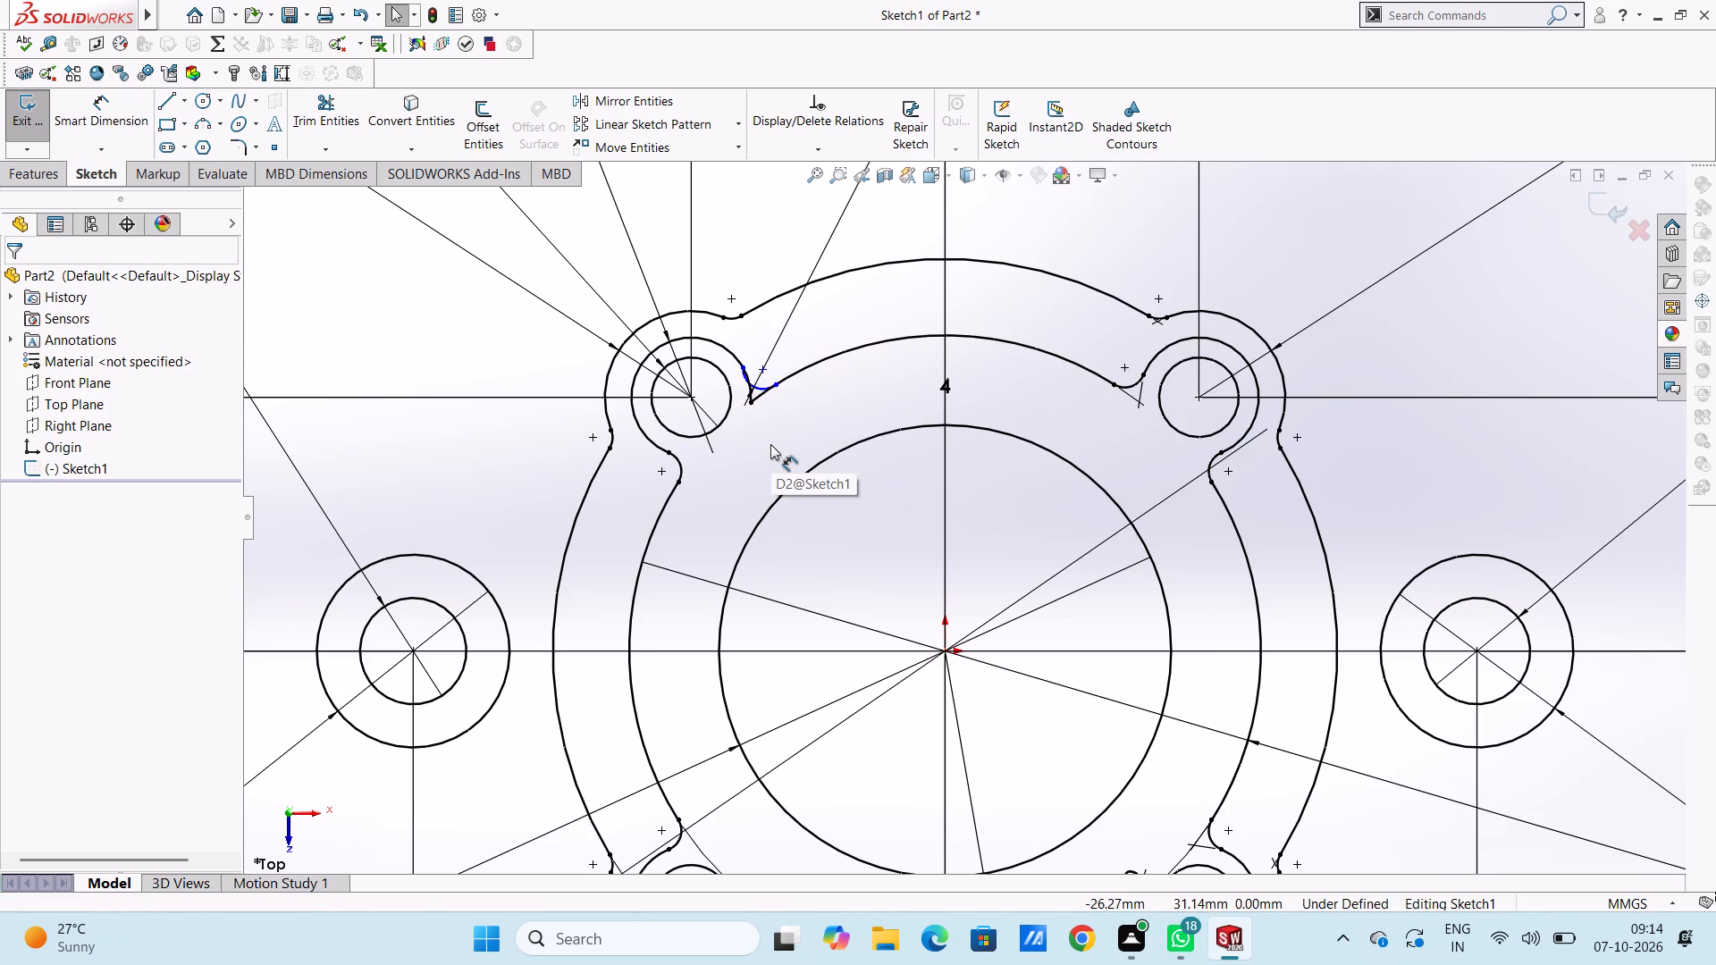
scroll(784, 348, down, 5)
scroll(848, 446, down, 4)
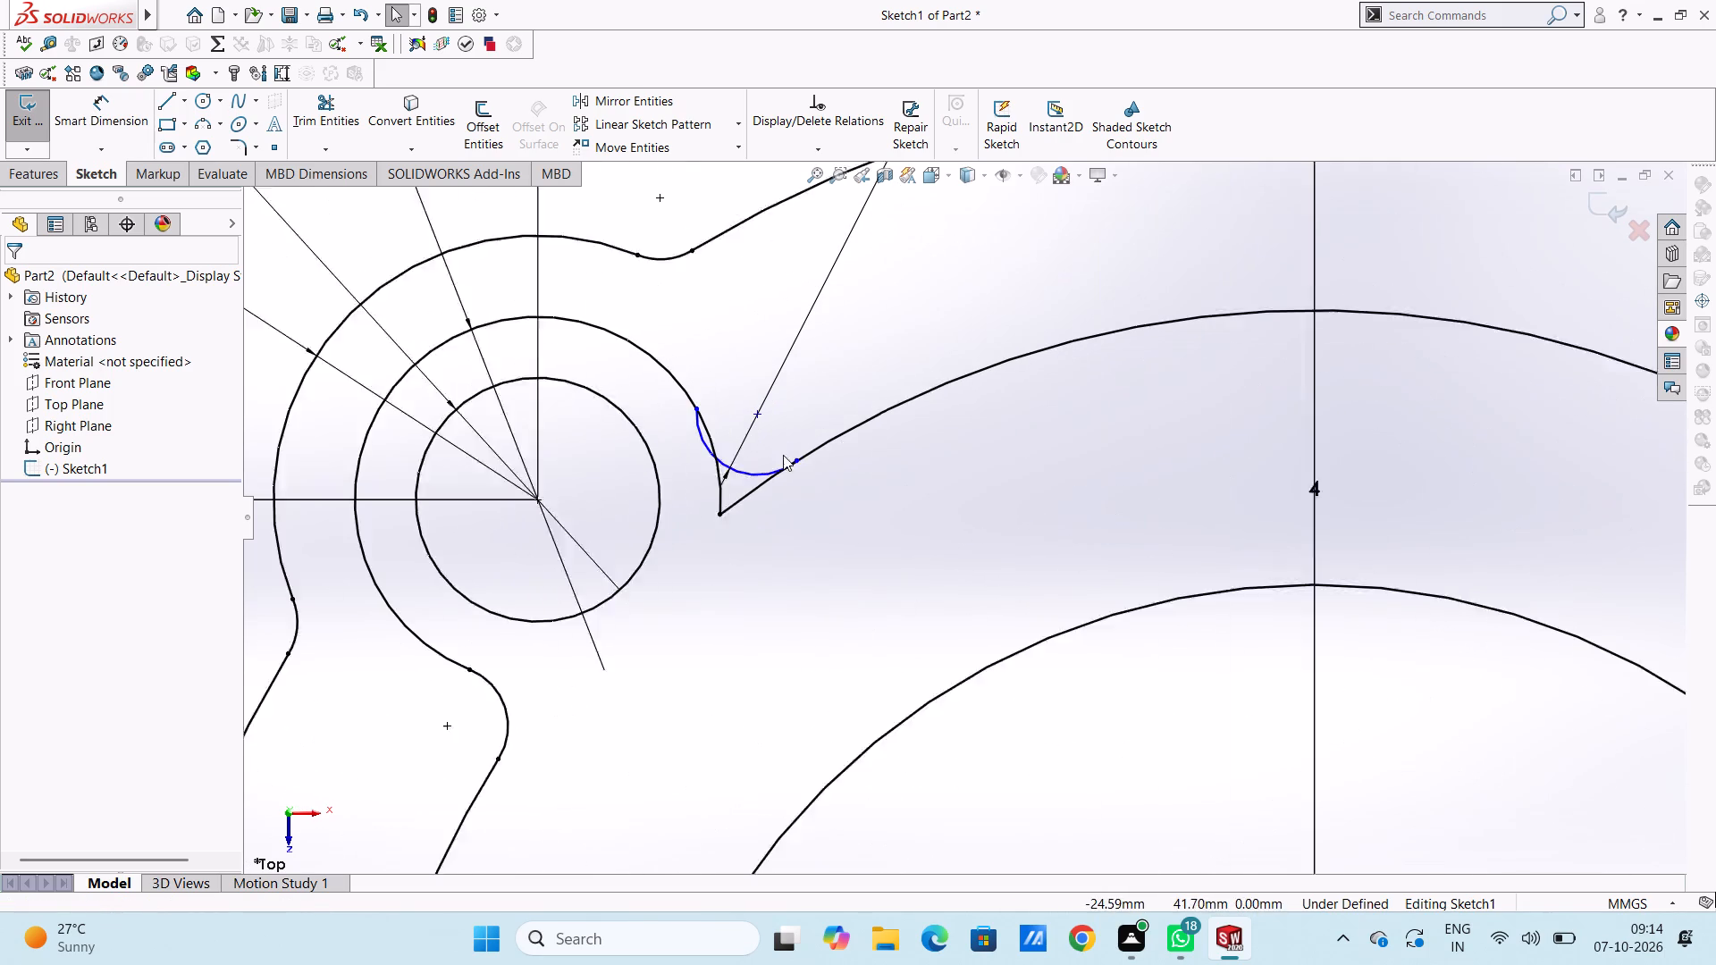
click(741, 483)
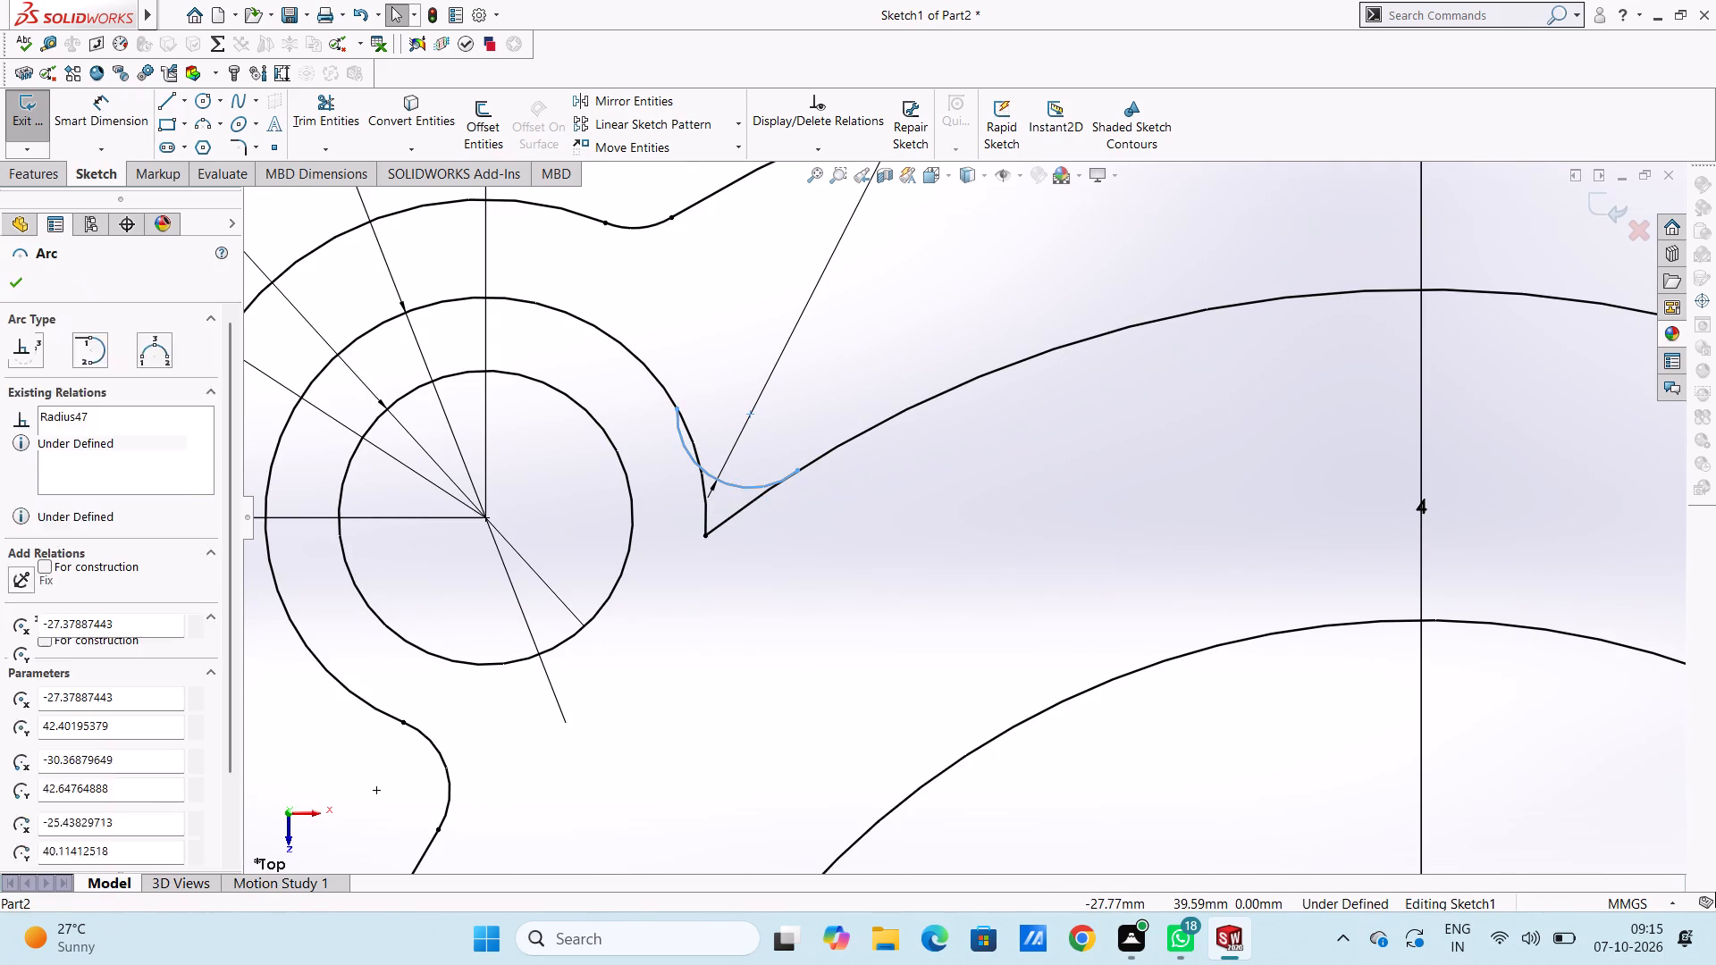
ctrl+click(740, 504)
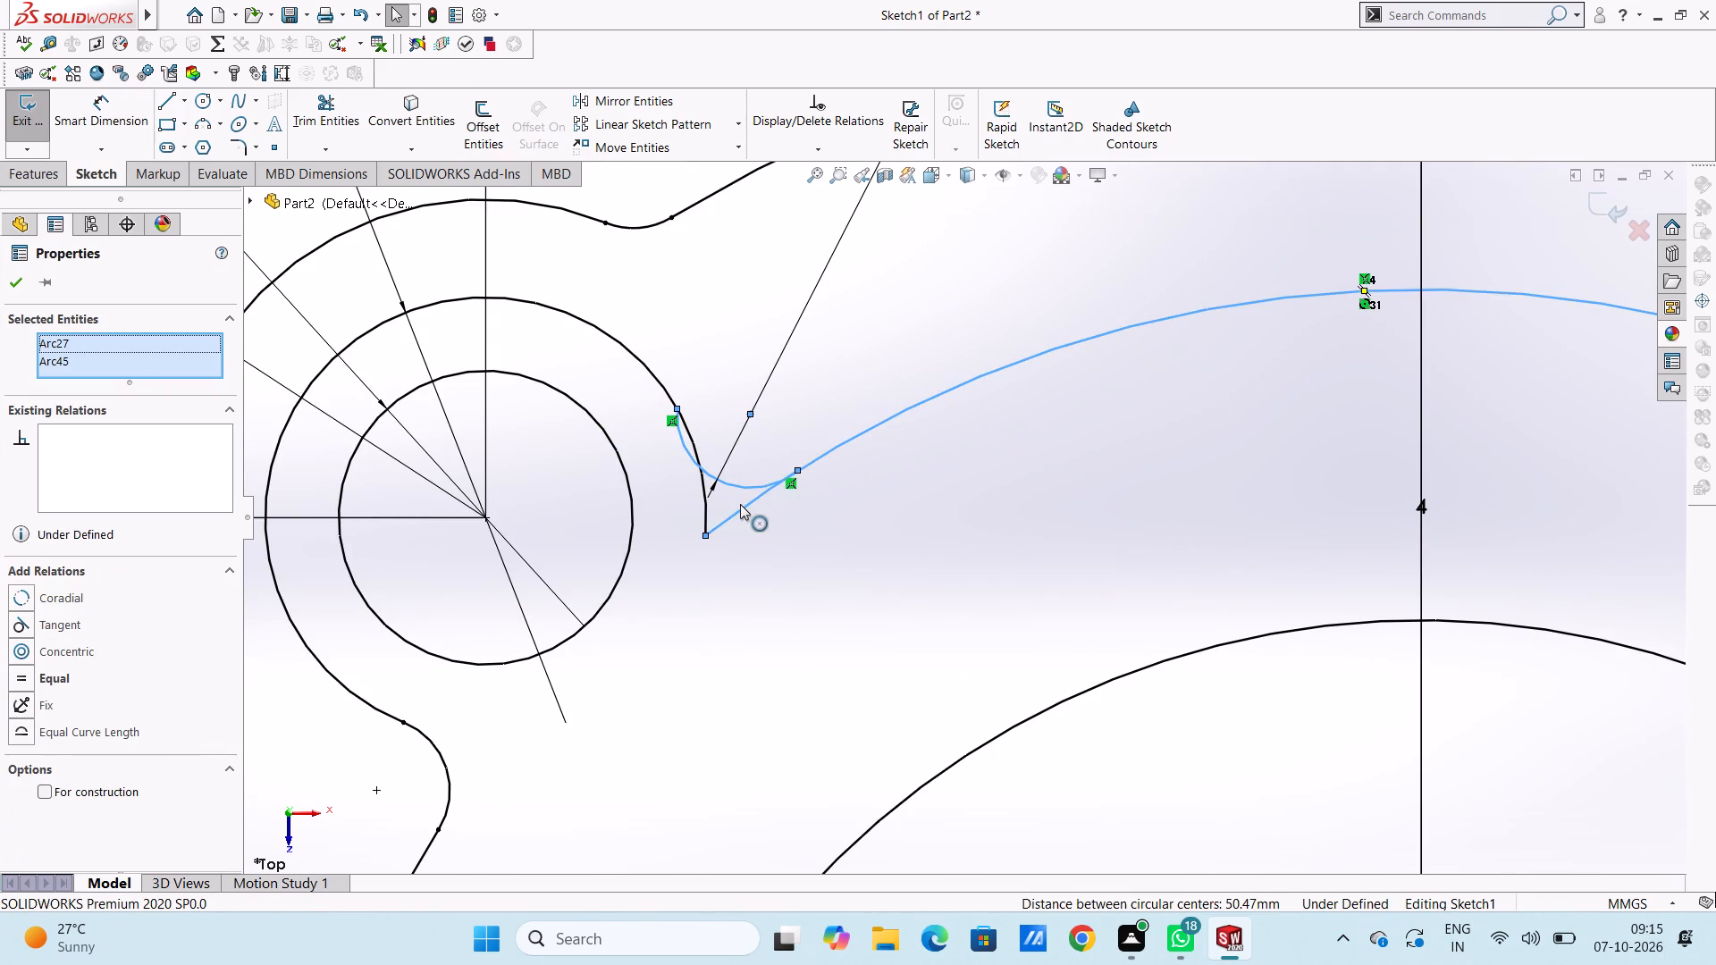
click(17, 625)
click(736, 353)
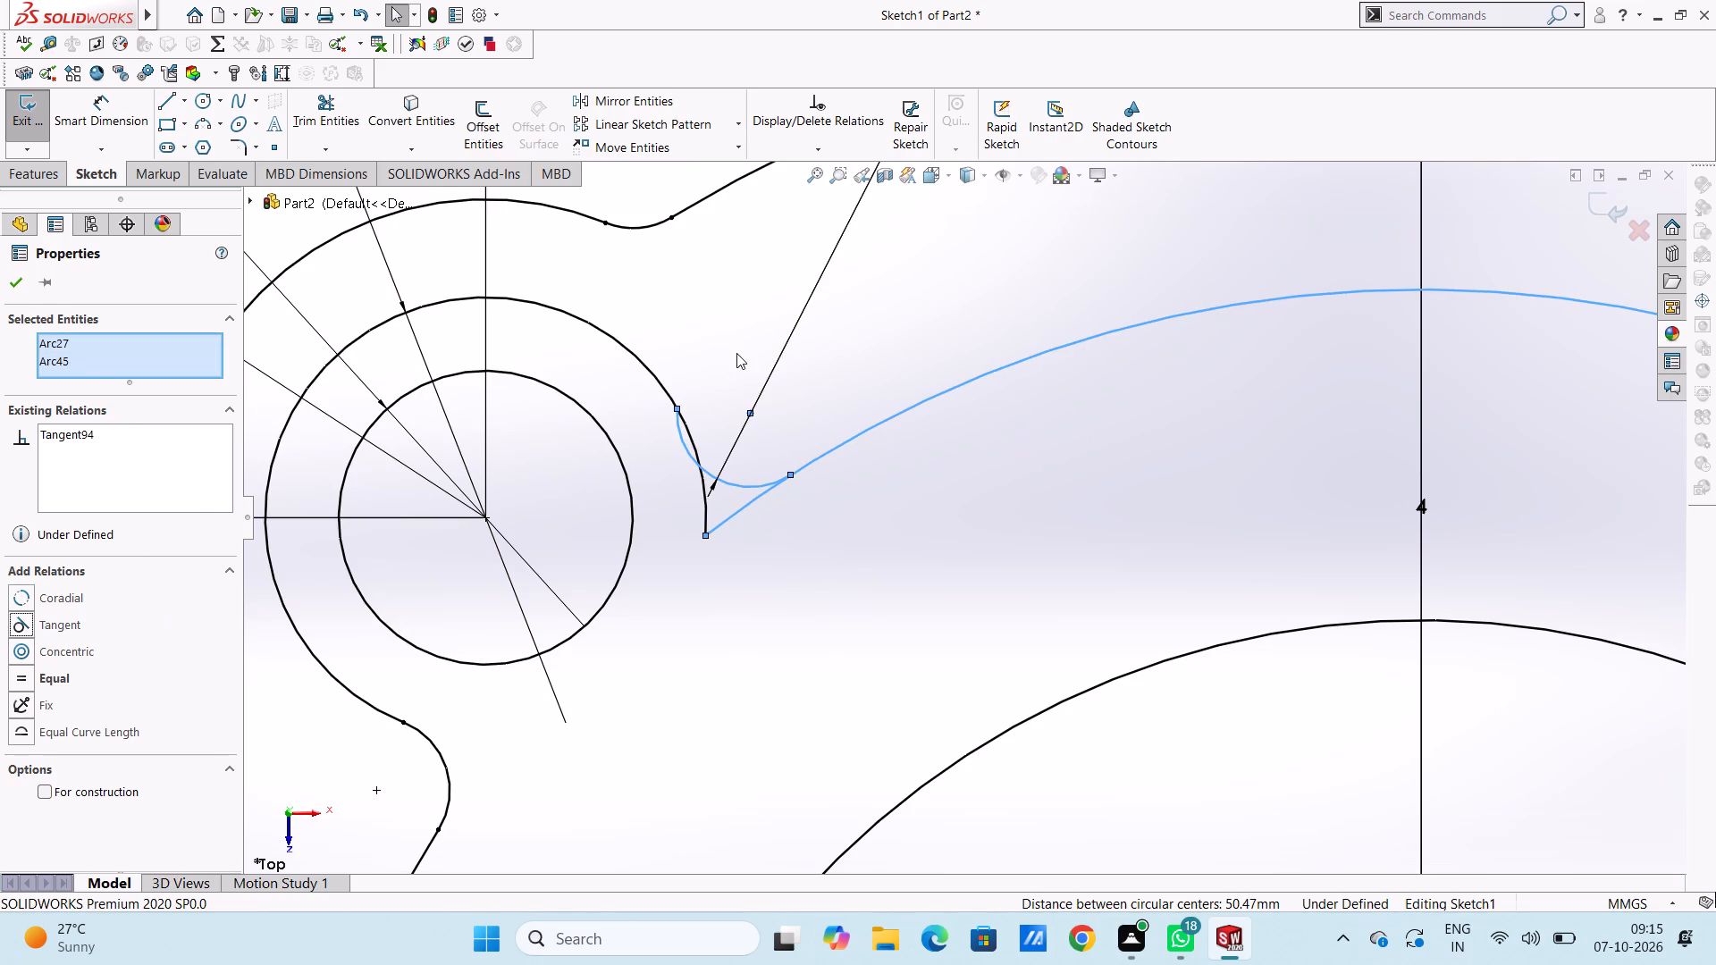
click(725, 482)
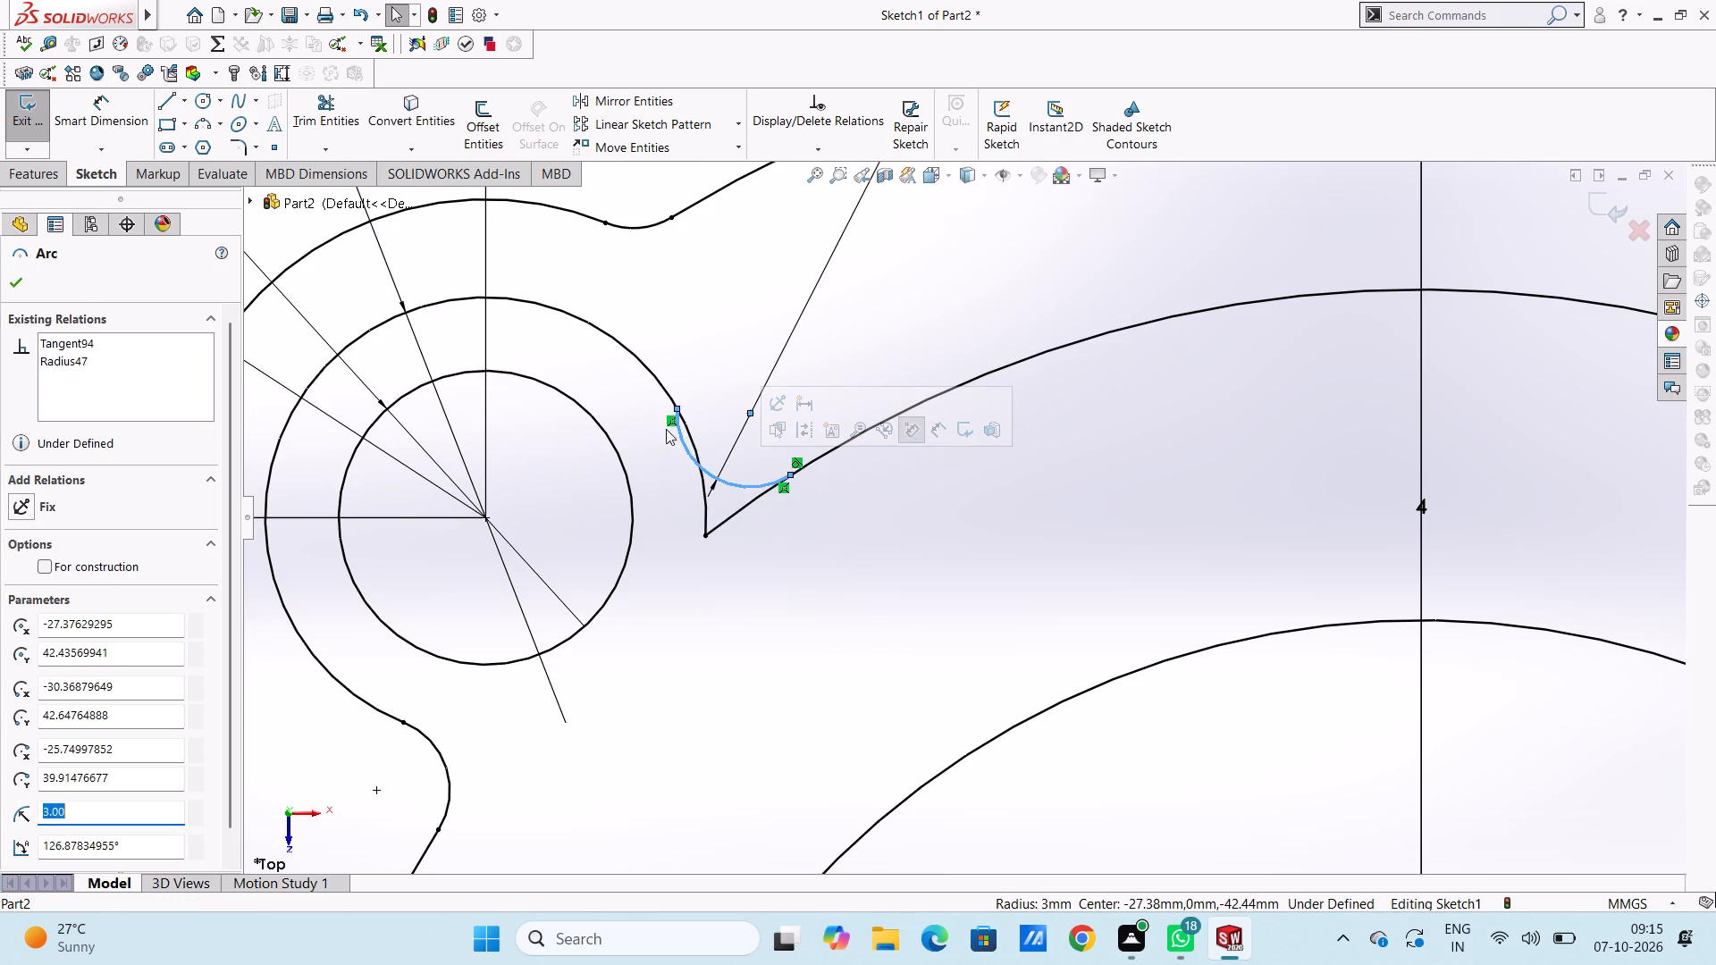
ctrl+click(660, 389)
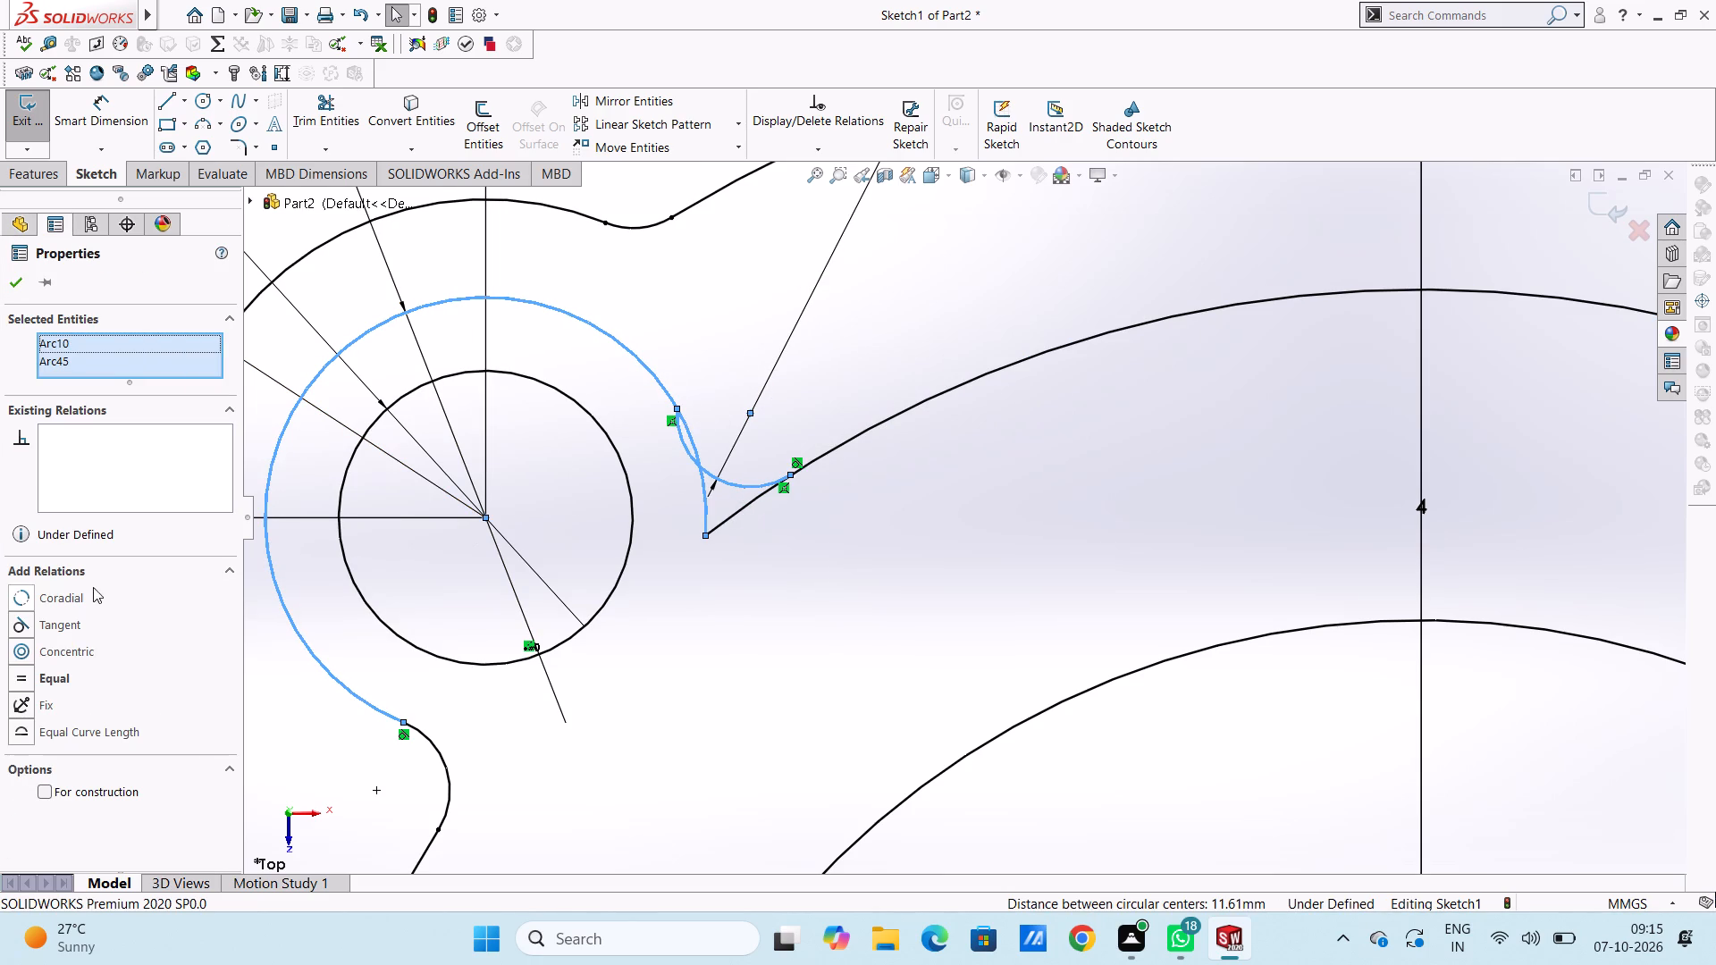
click(23, 625)
click(713, 622)
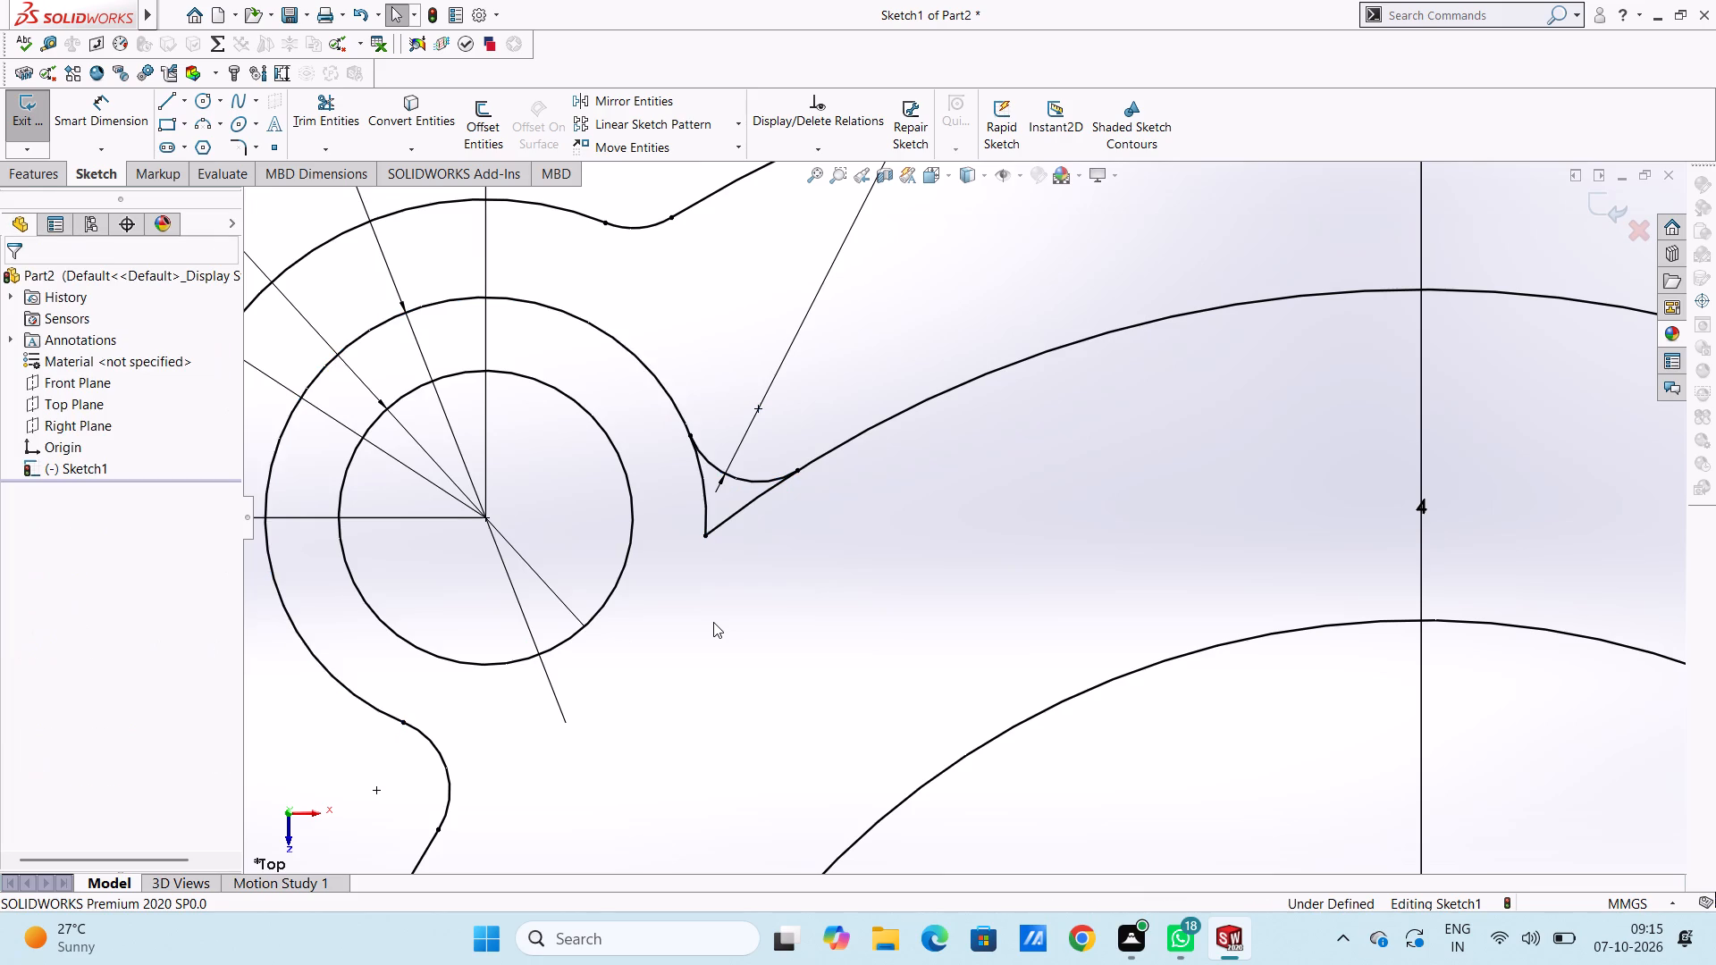
Trim the two leftover curve ends forming the pointed corner beneath the inner outline's upper-left bridging arc.
scroll(713, 622, up, 6)
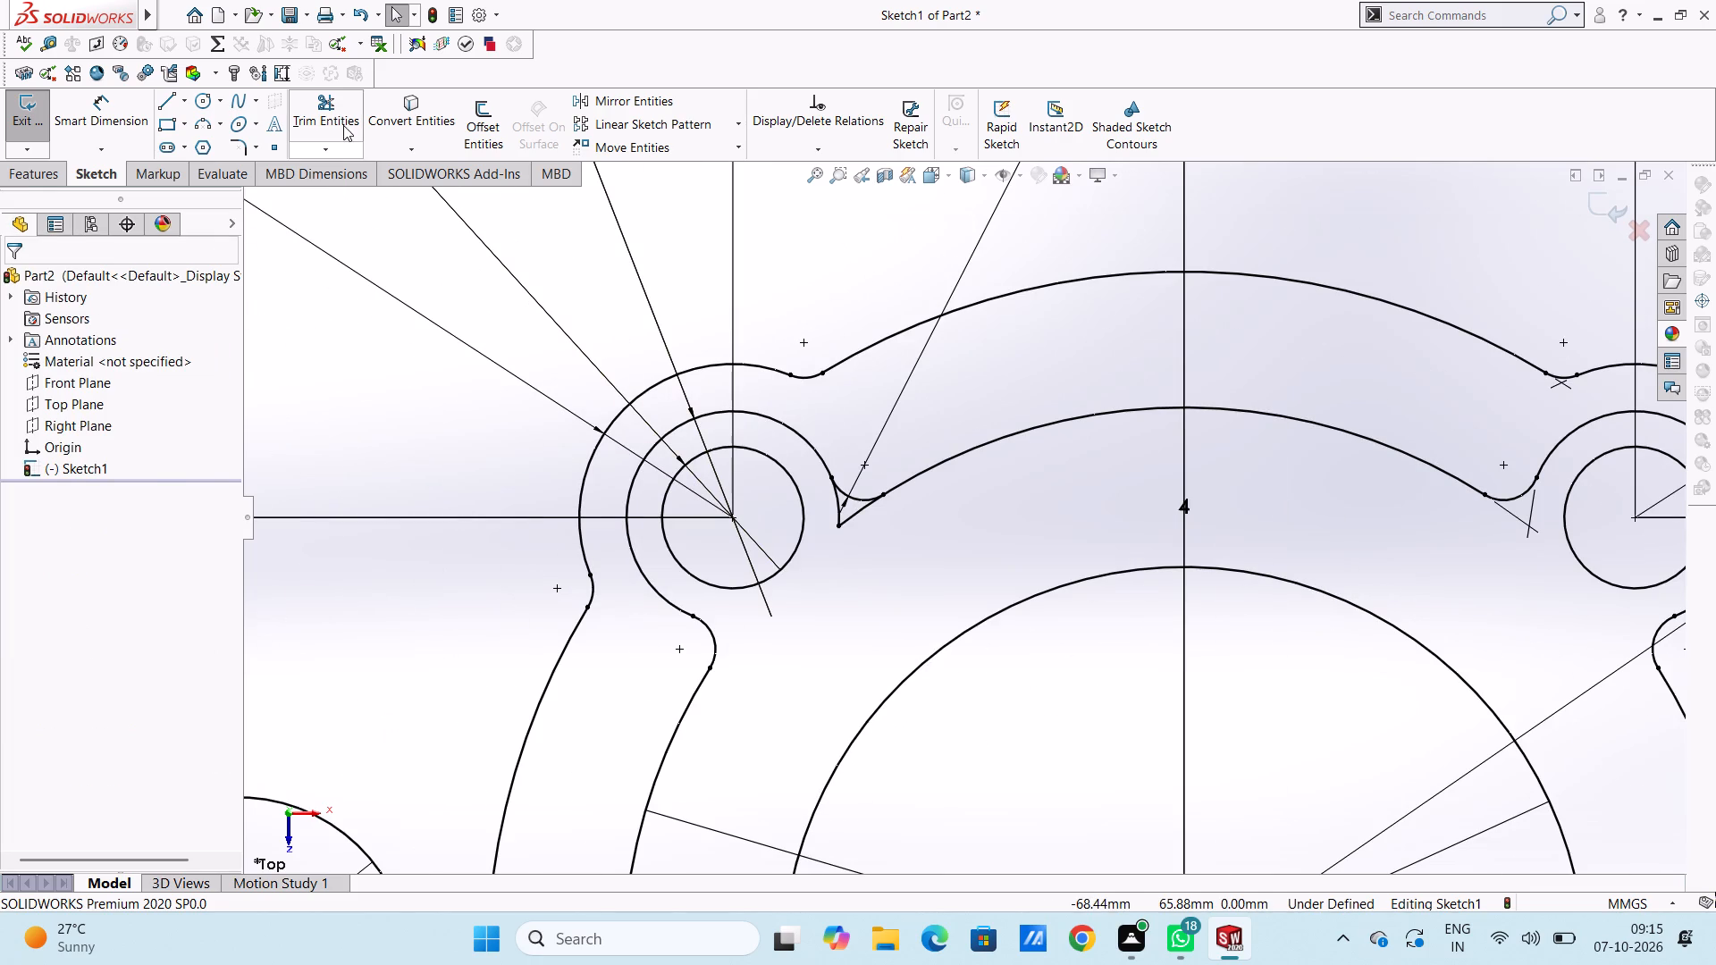
click(341, 121)
click(837, 528)
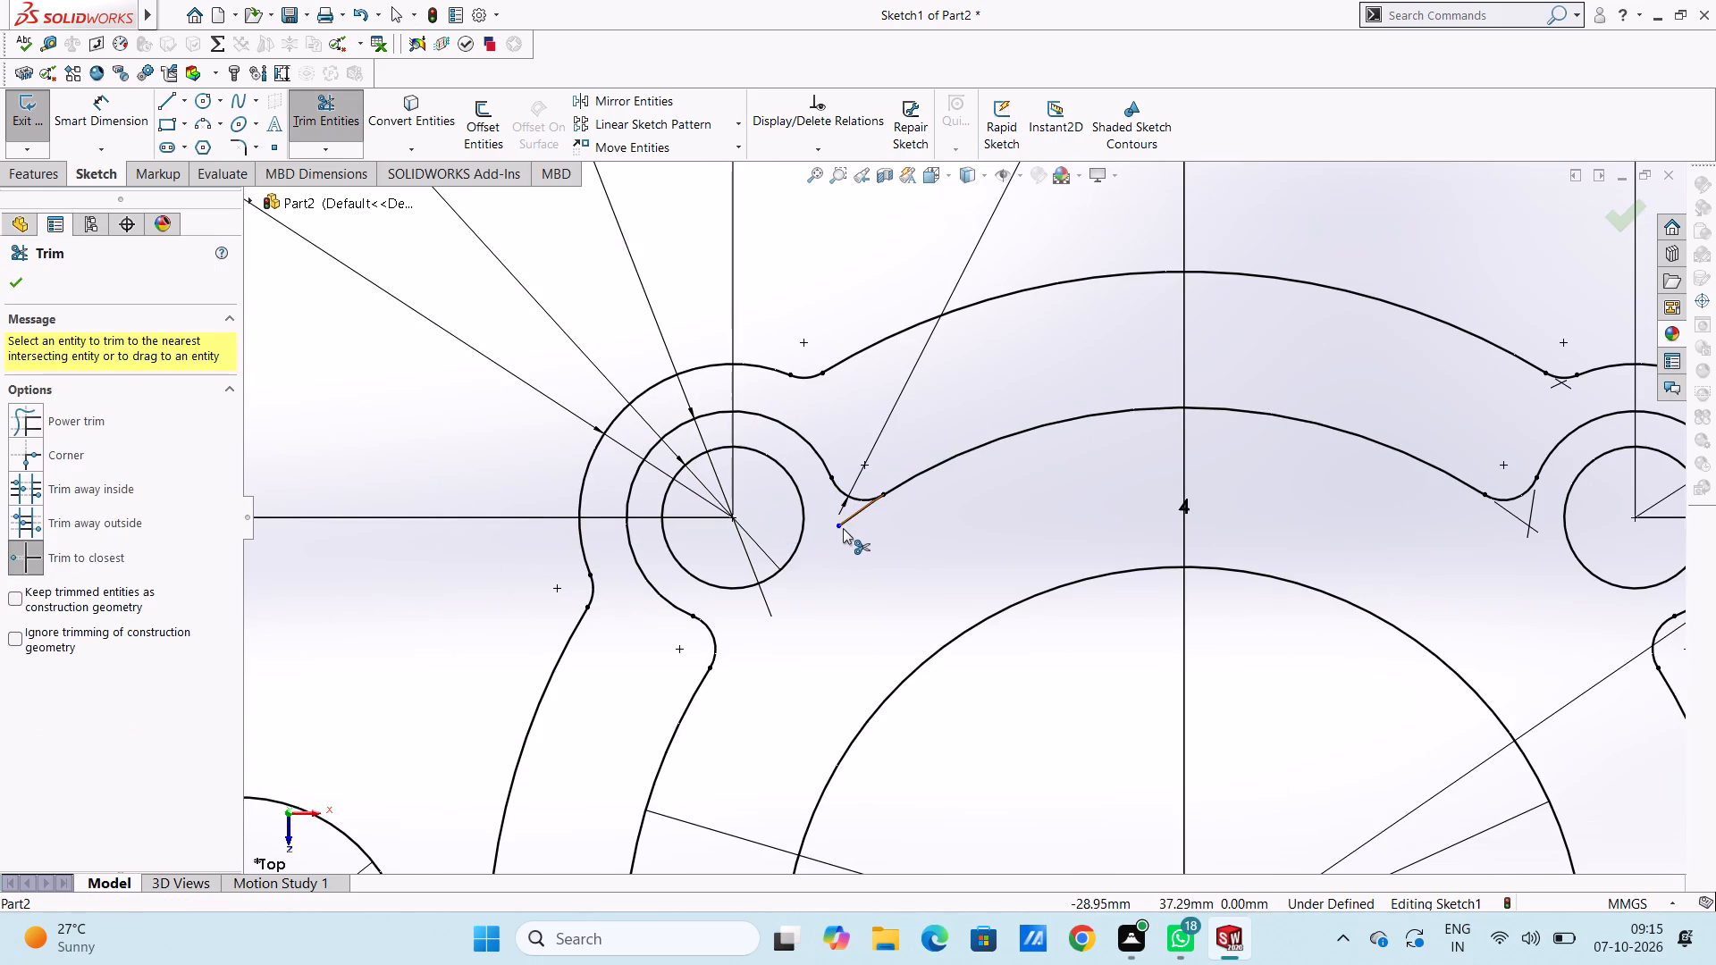
click(843, 528)
key(Escape)
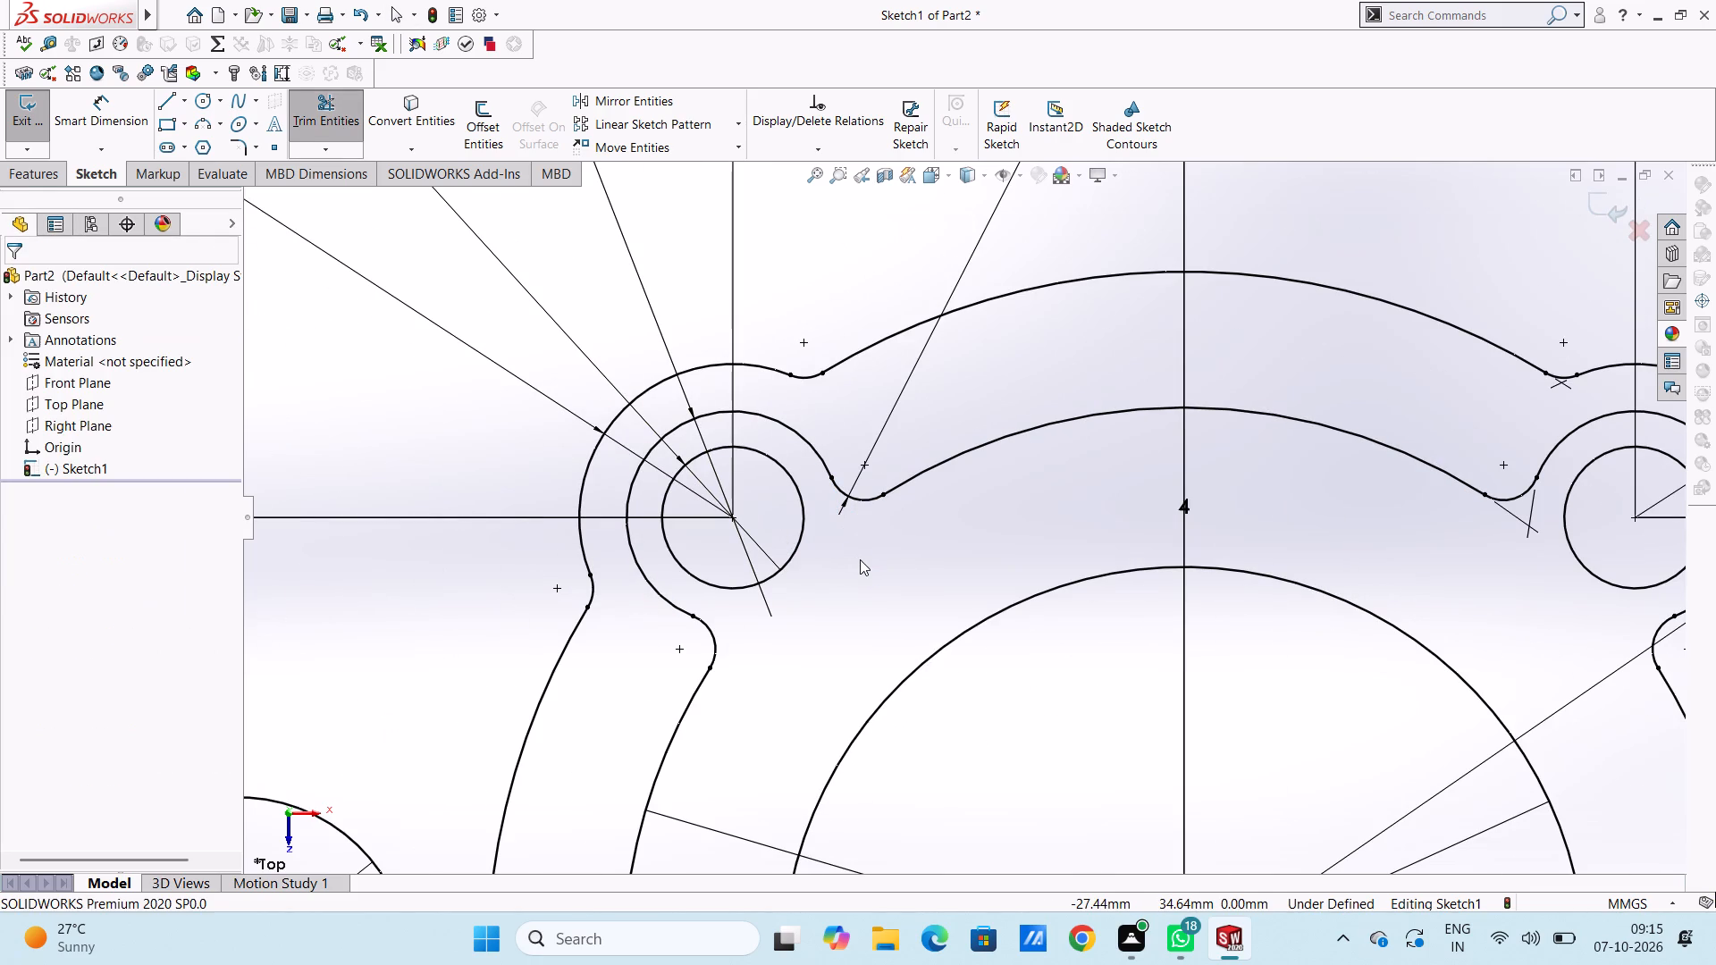
Make the inner outline's lower-left 3 mm bridging arc tangent to the bottom segment and to the lower-left lobe arc.
scroll(860, 559, down, 5)
scroll(860, 559, up, 10)
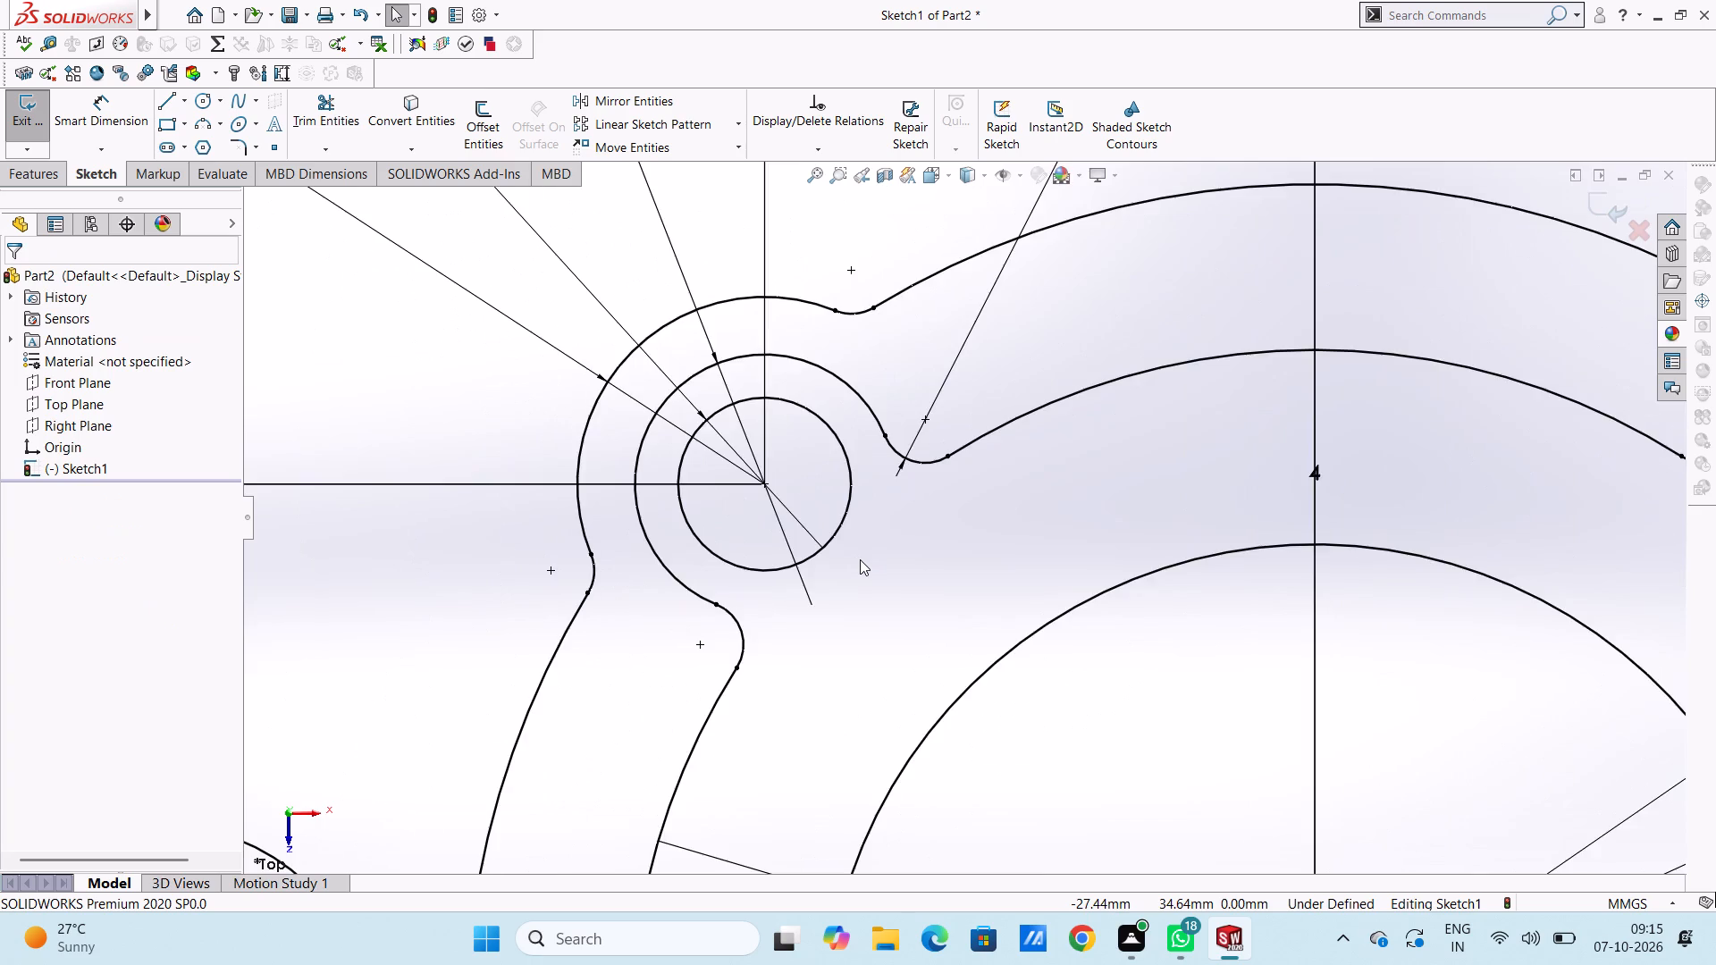
scroll(860, 559, up, 15)
scroll(982, 706, down, 4)
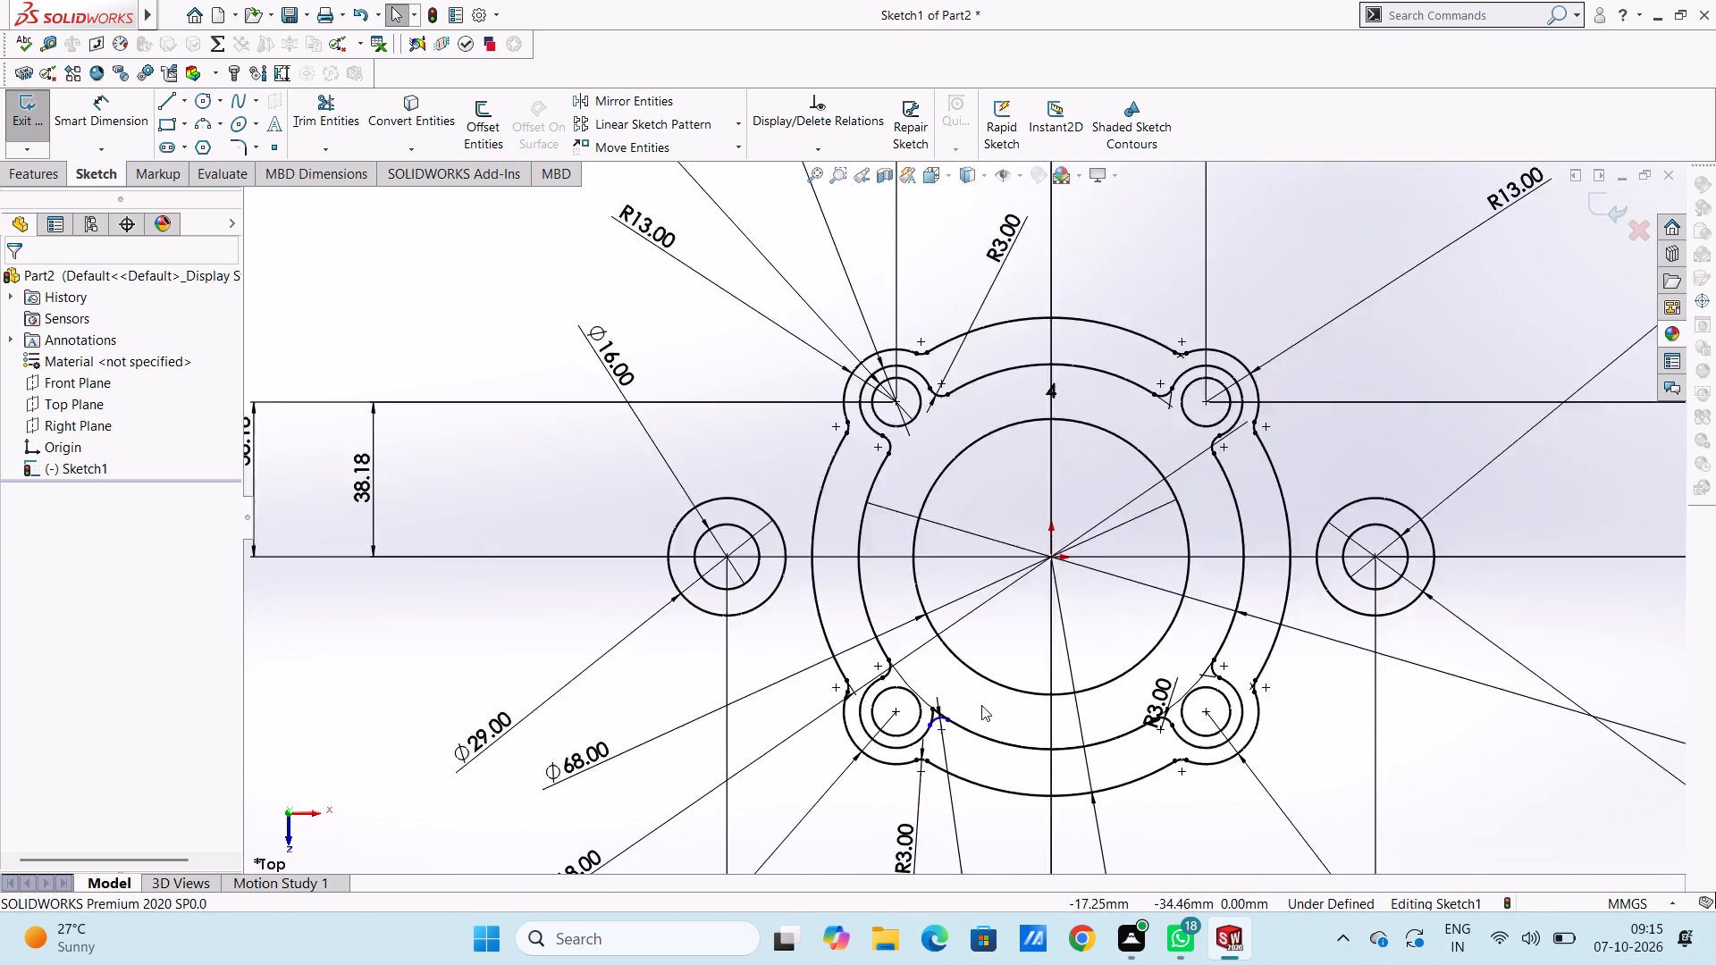
scroll(981, 705, down, 8)
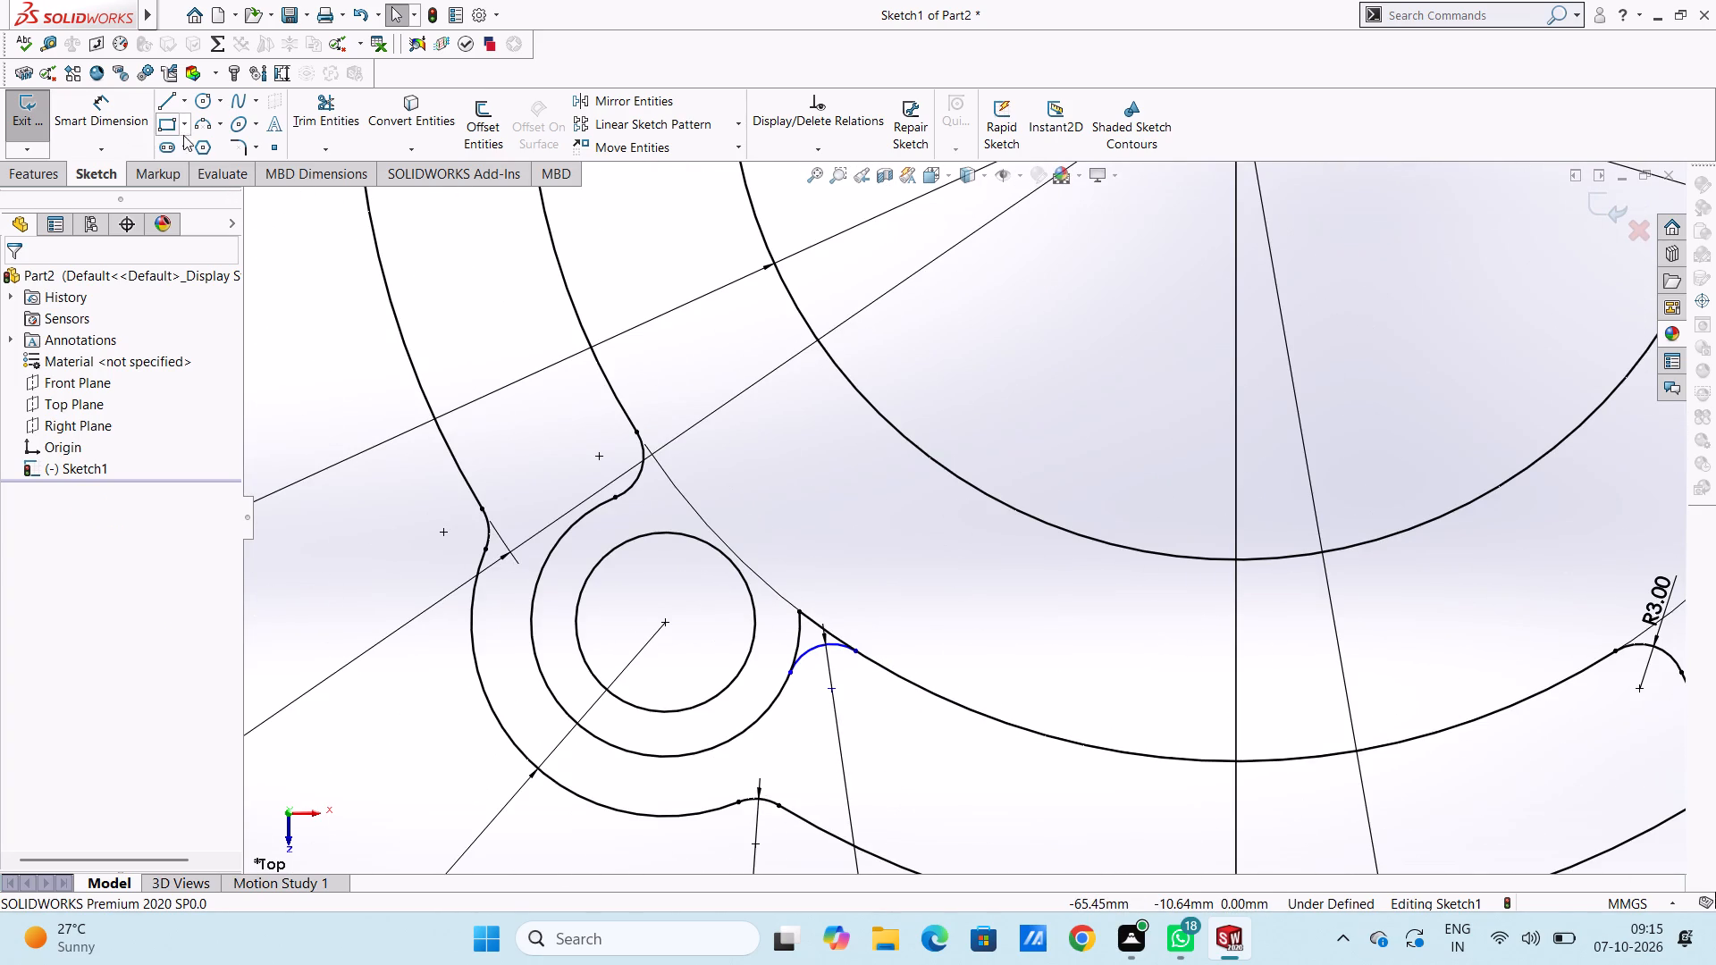
scroll(925, 735, down, 6)
click(733, 558)
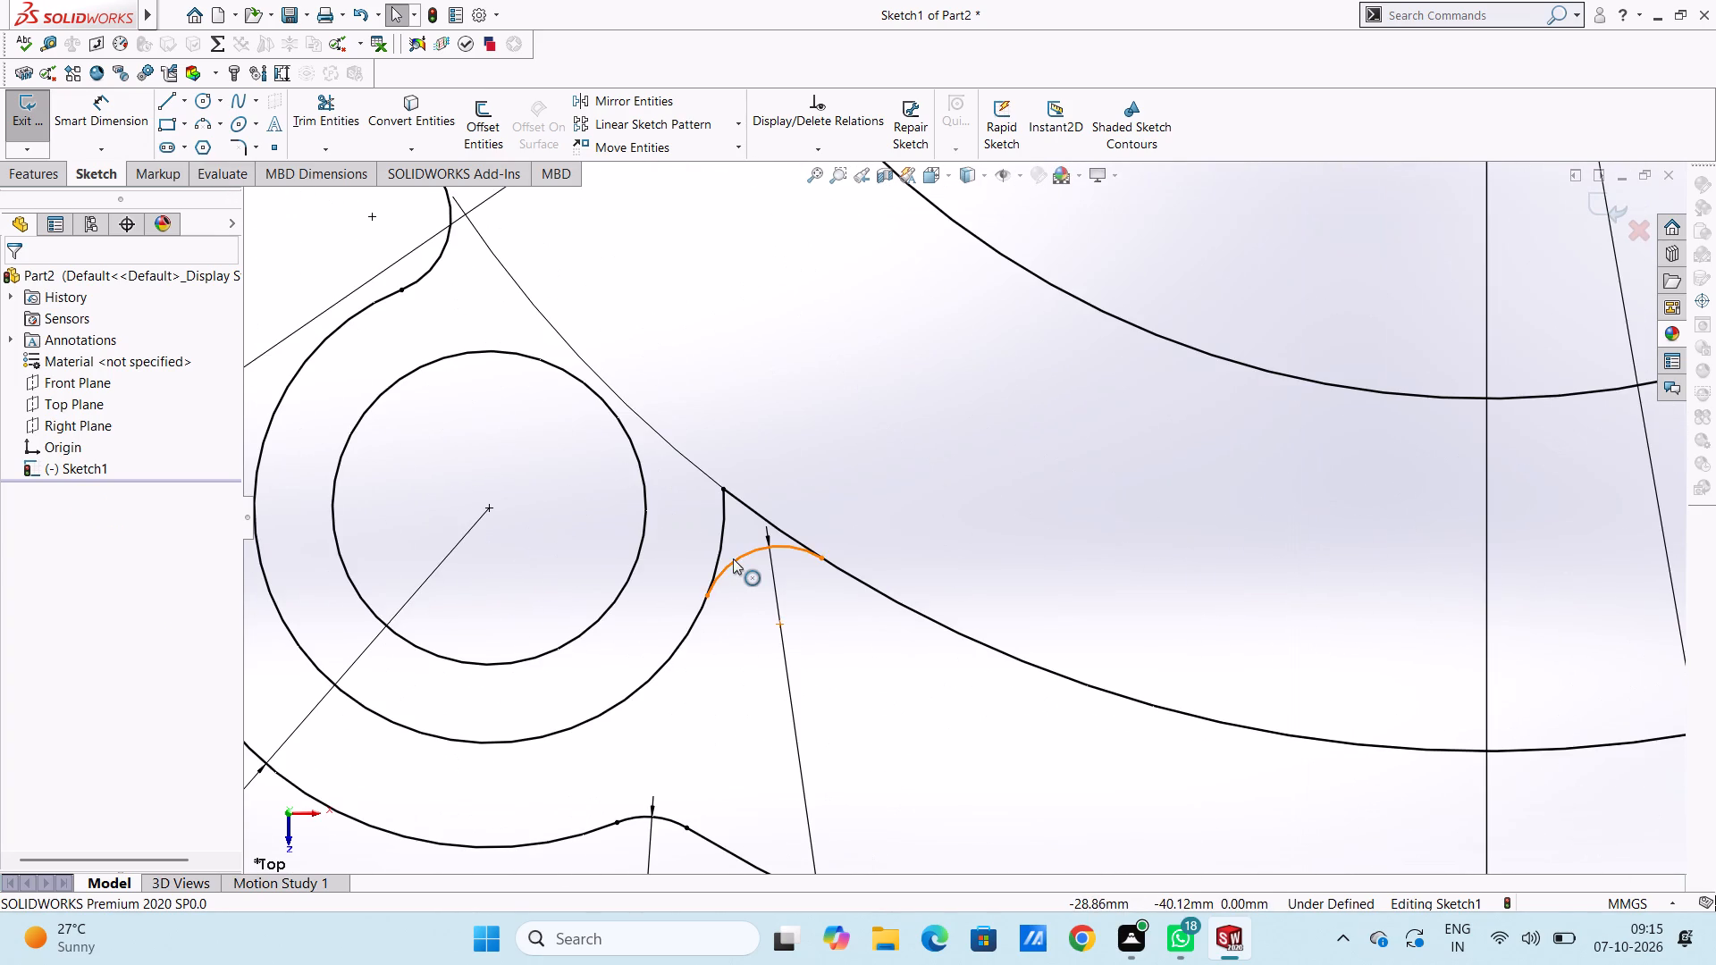
ctrl+click(871, 592)
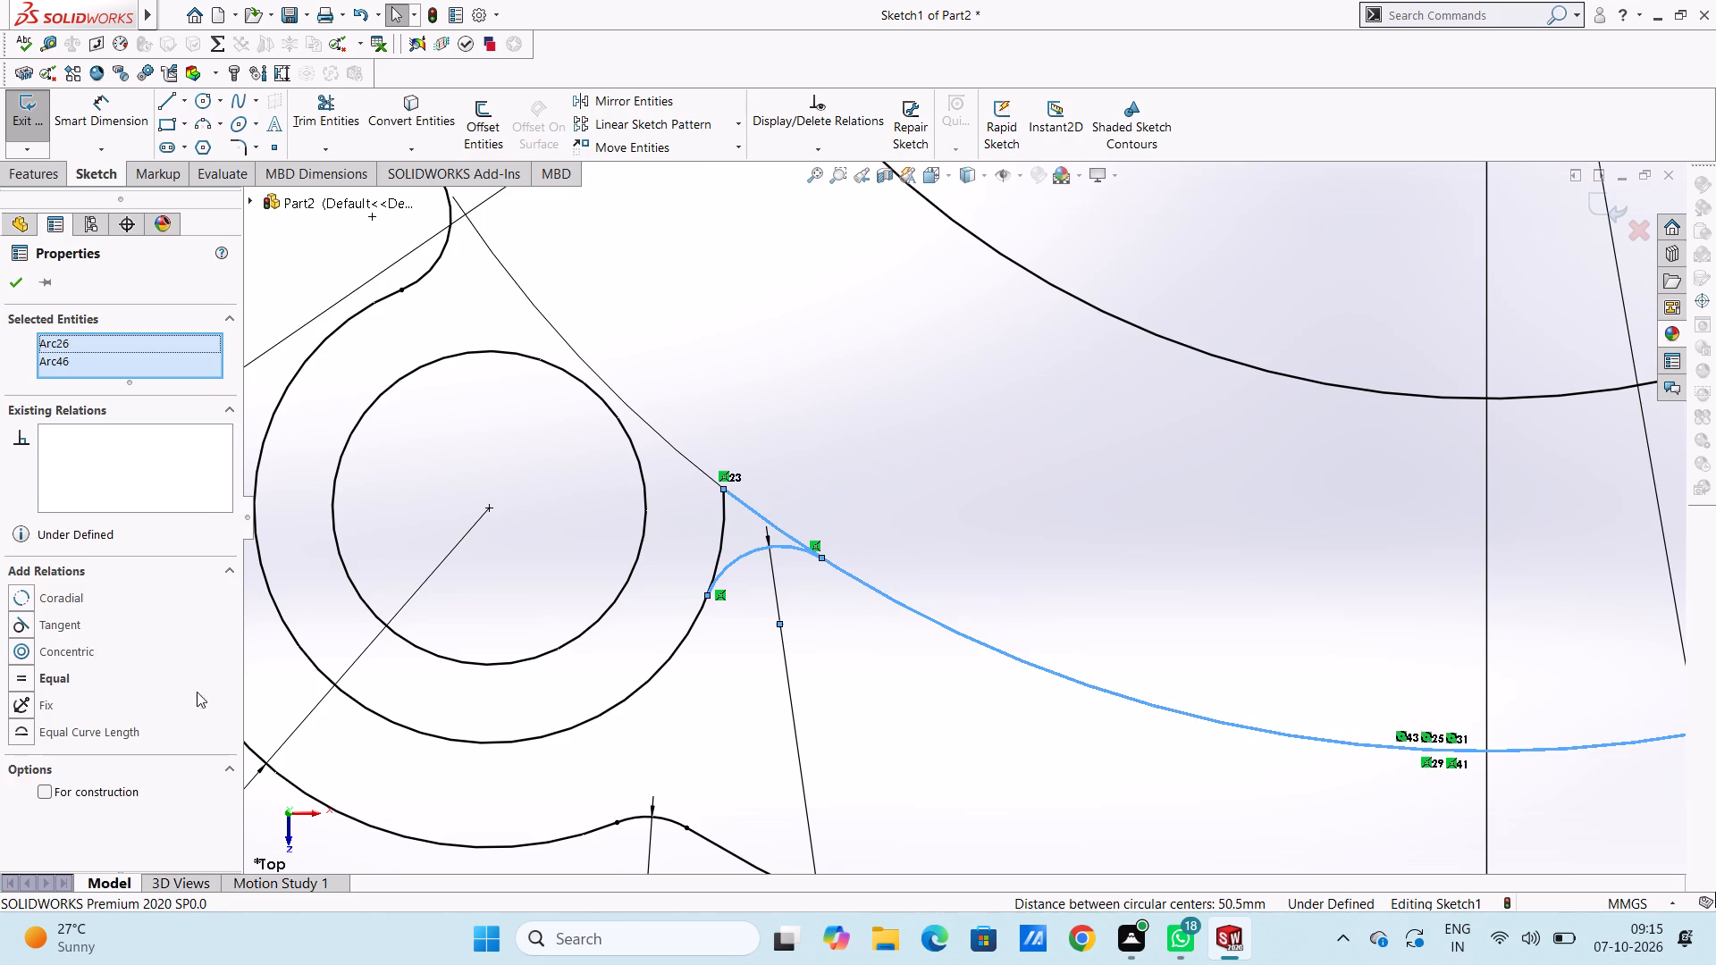
click(17, 626)
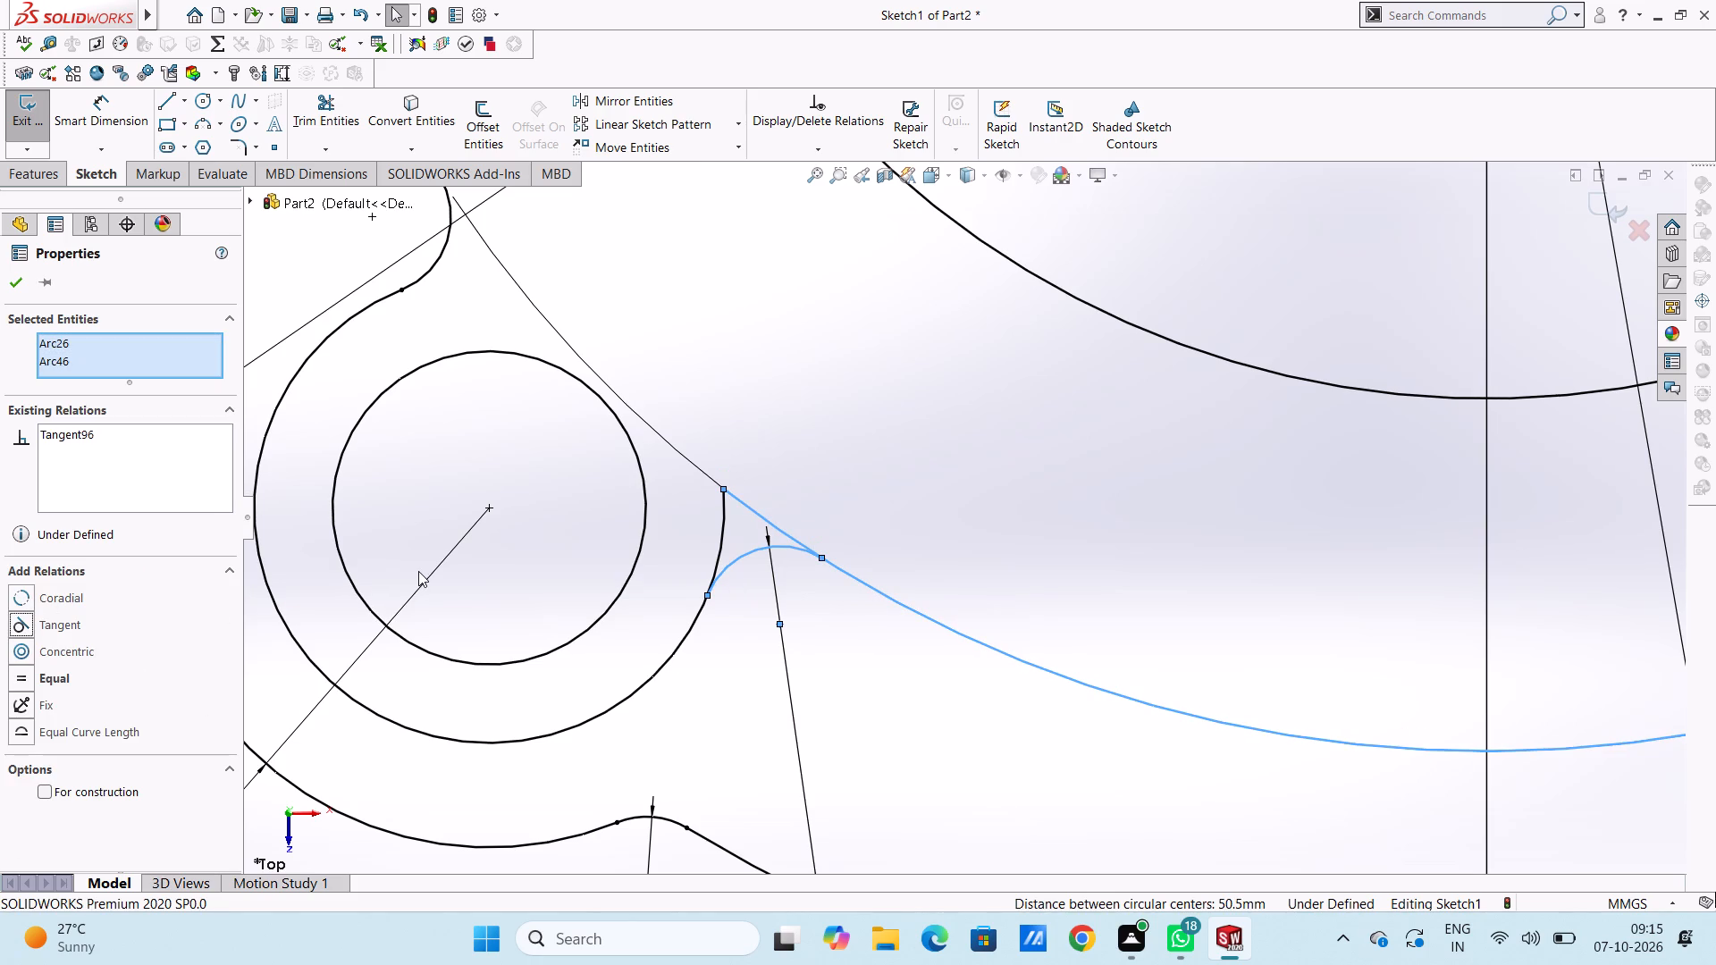
click(486, 576)
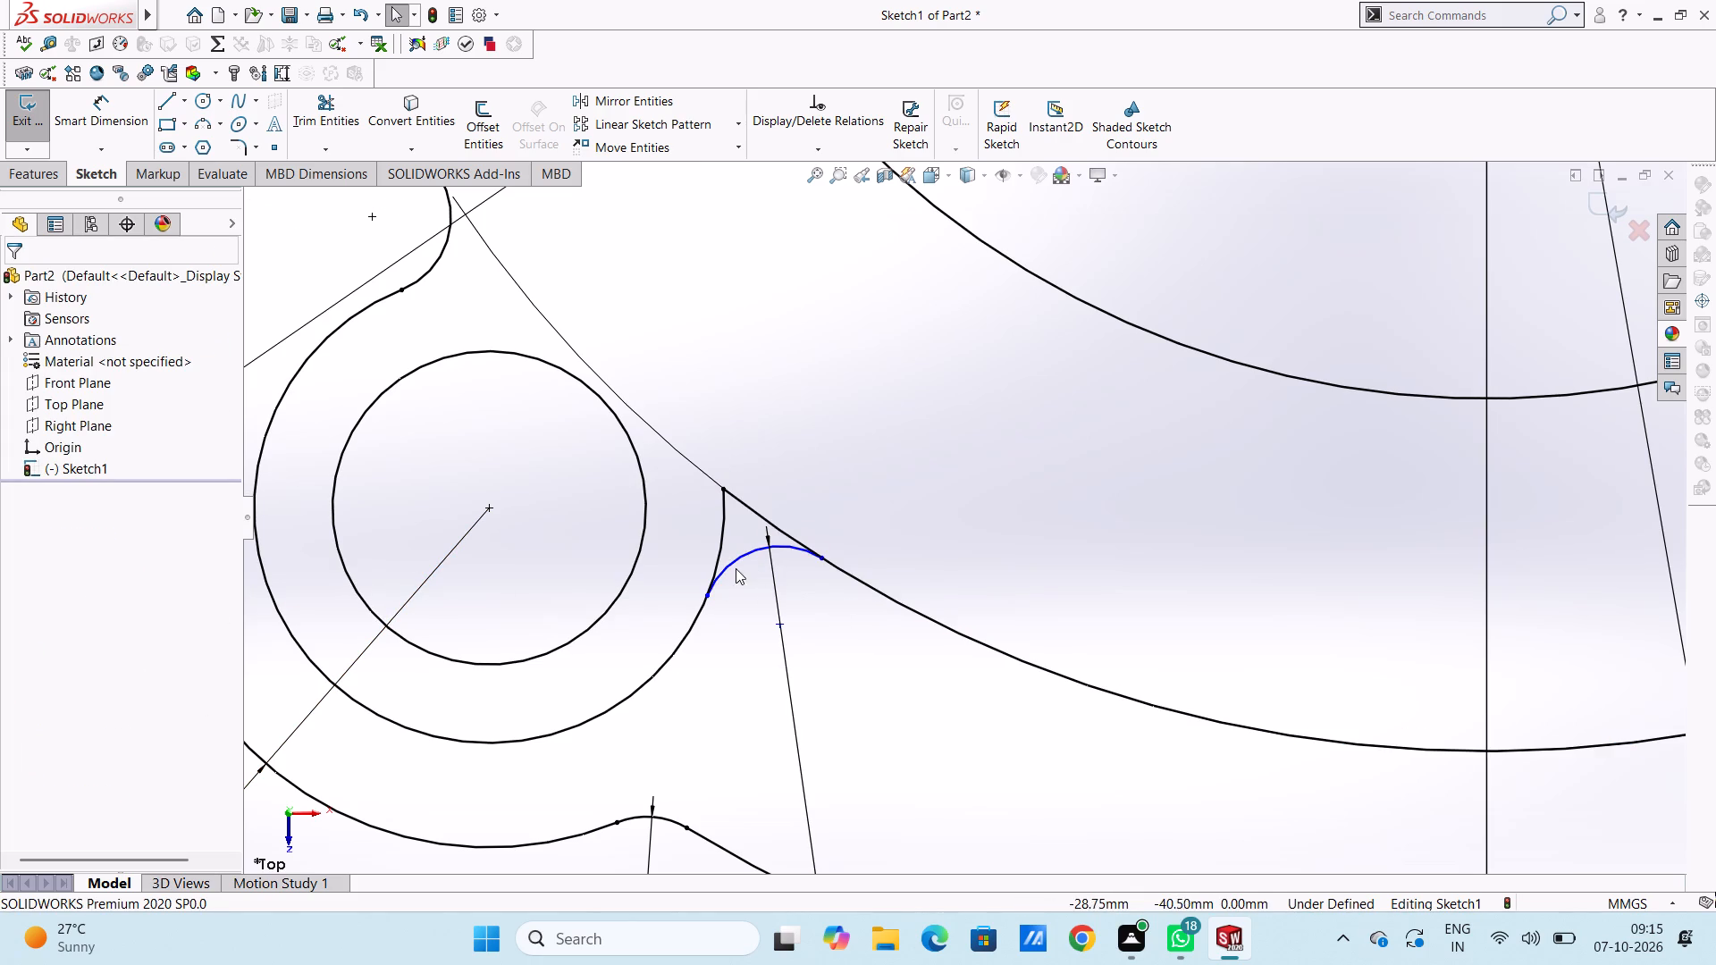
click(734, 566)
ctrl+click(691, 624)
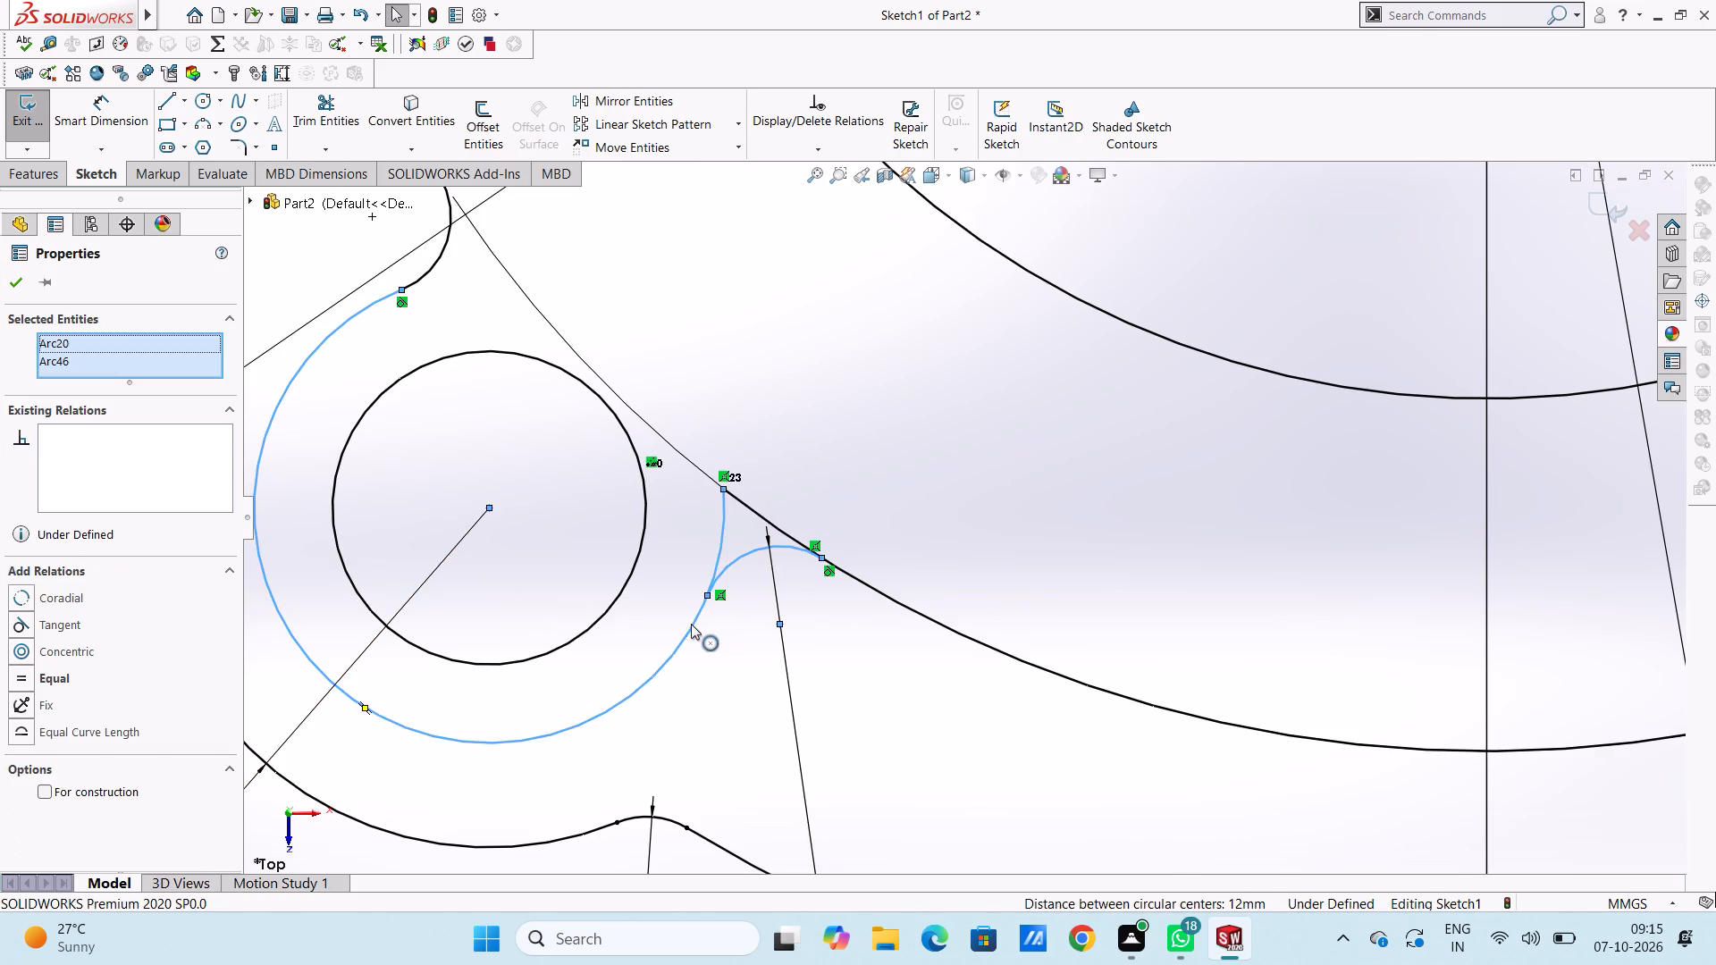
click(9, 628)
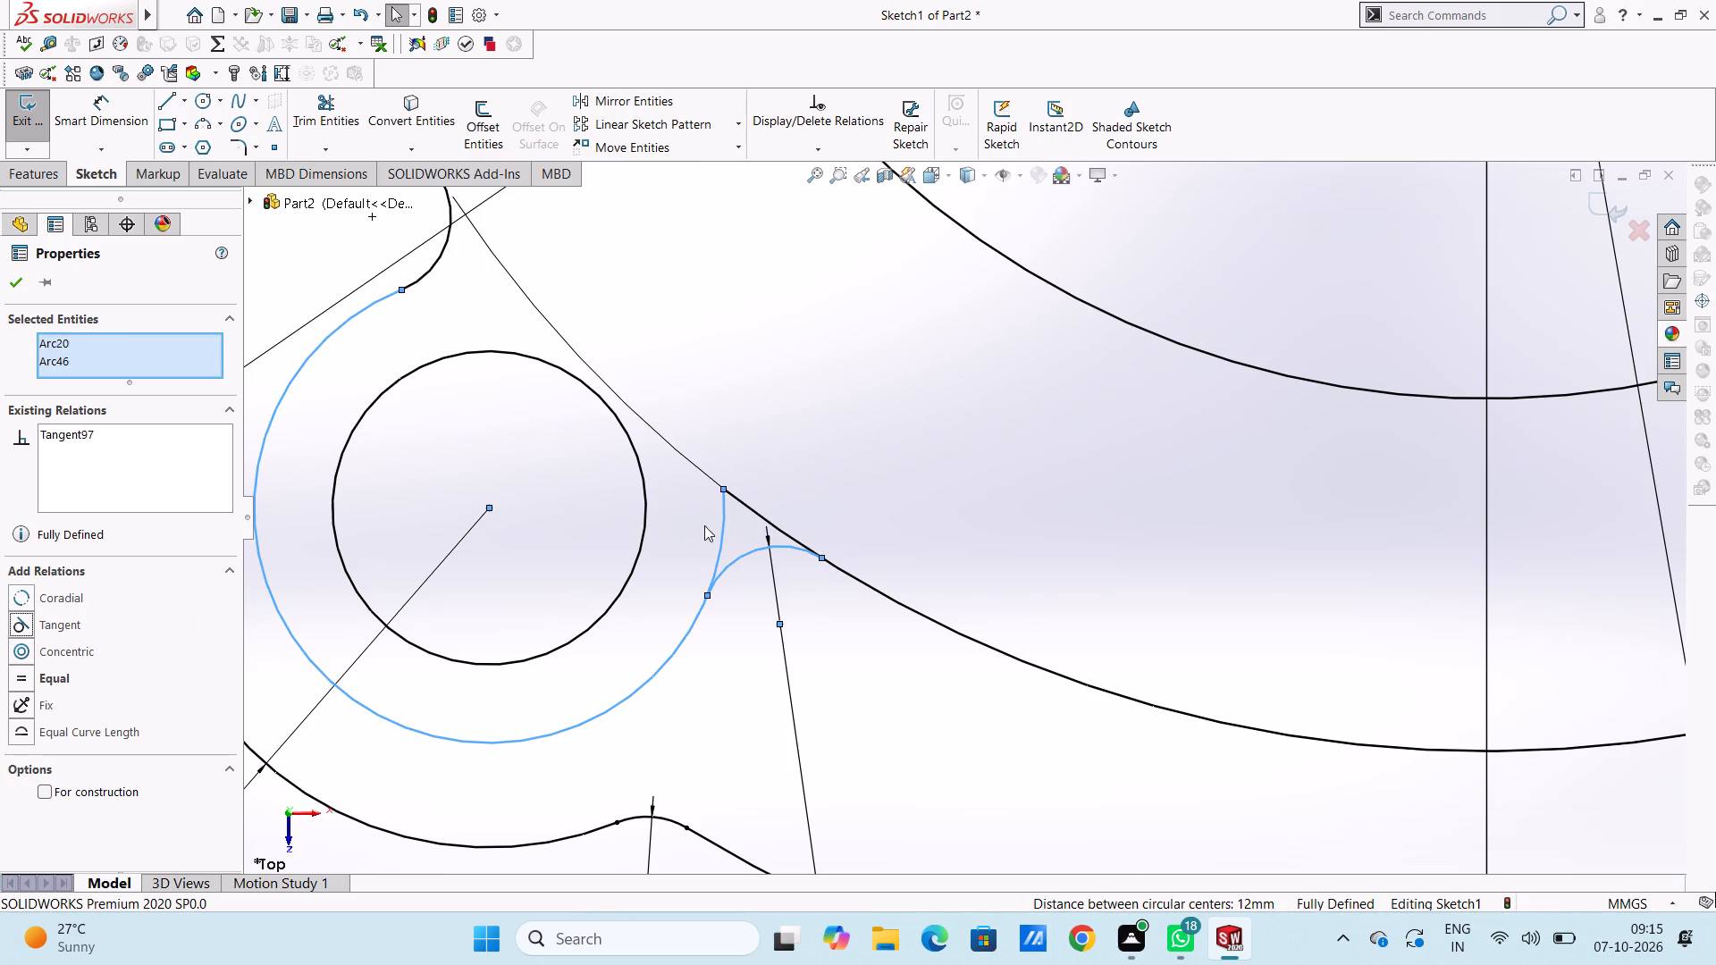
click(875, 464)
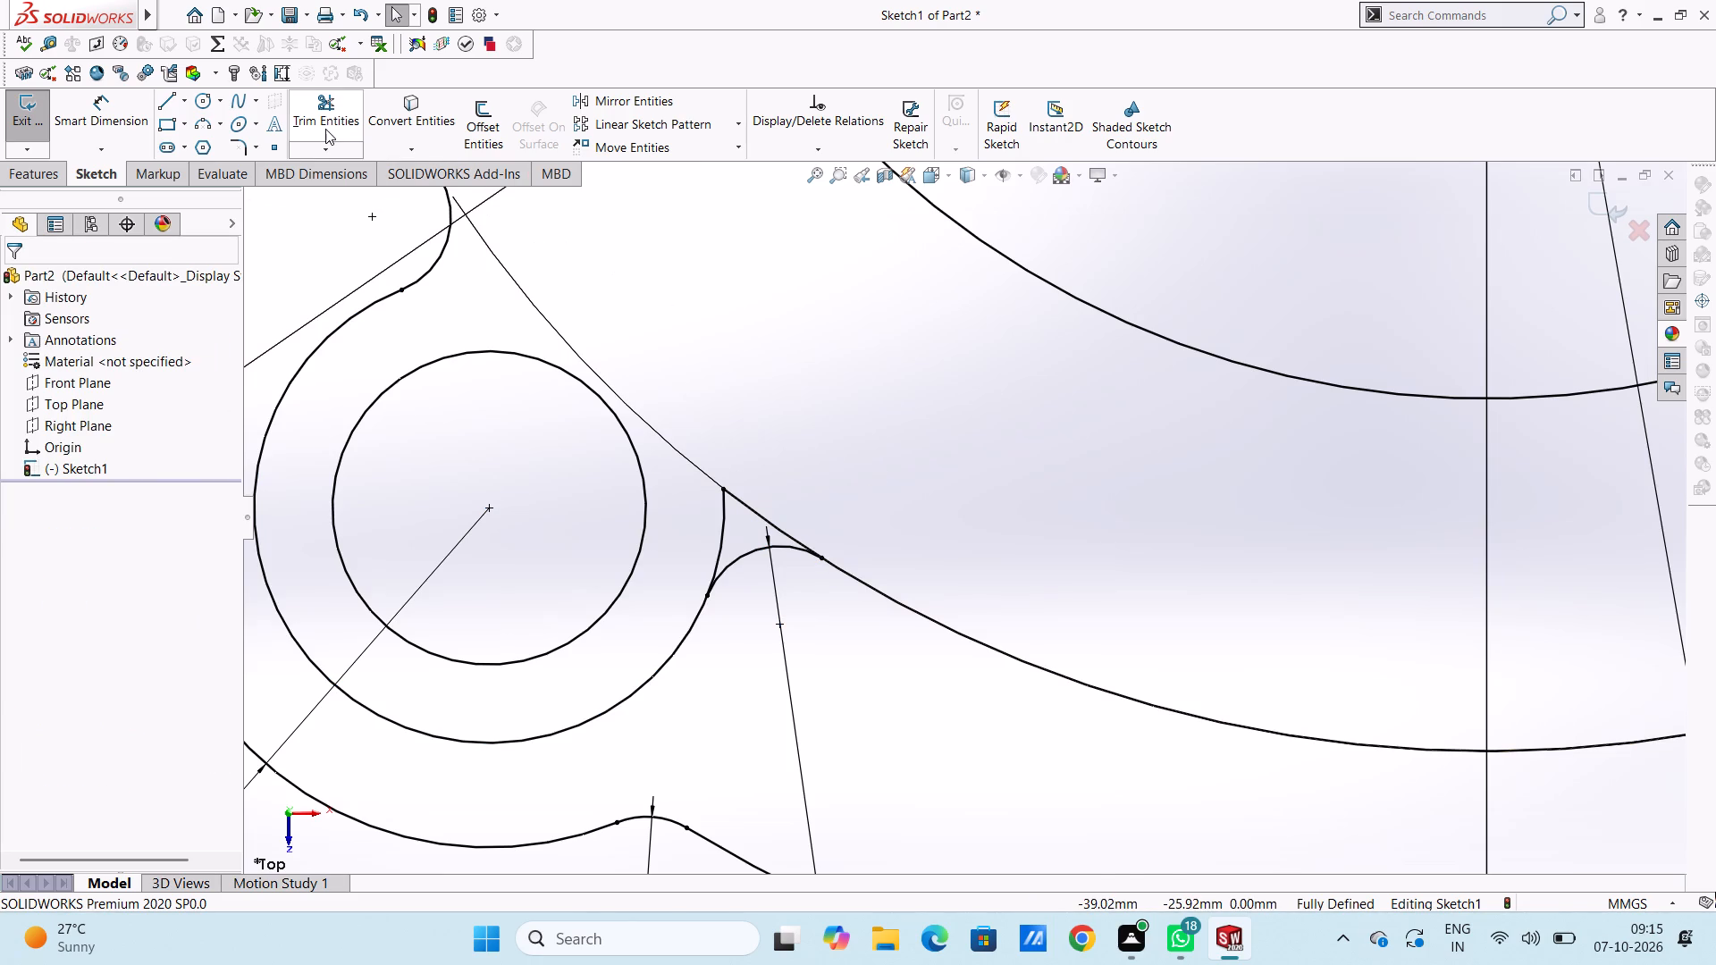
Trim the two leftover curve ends forming the pointed corner above the inner outline's lower-left bridging arc.
click(325, 128)
click(720, 491)
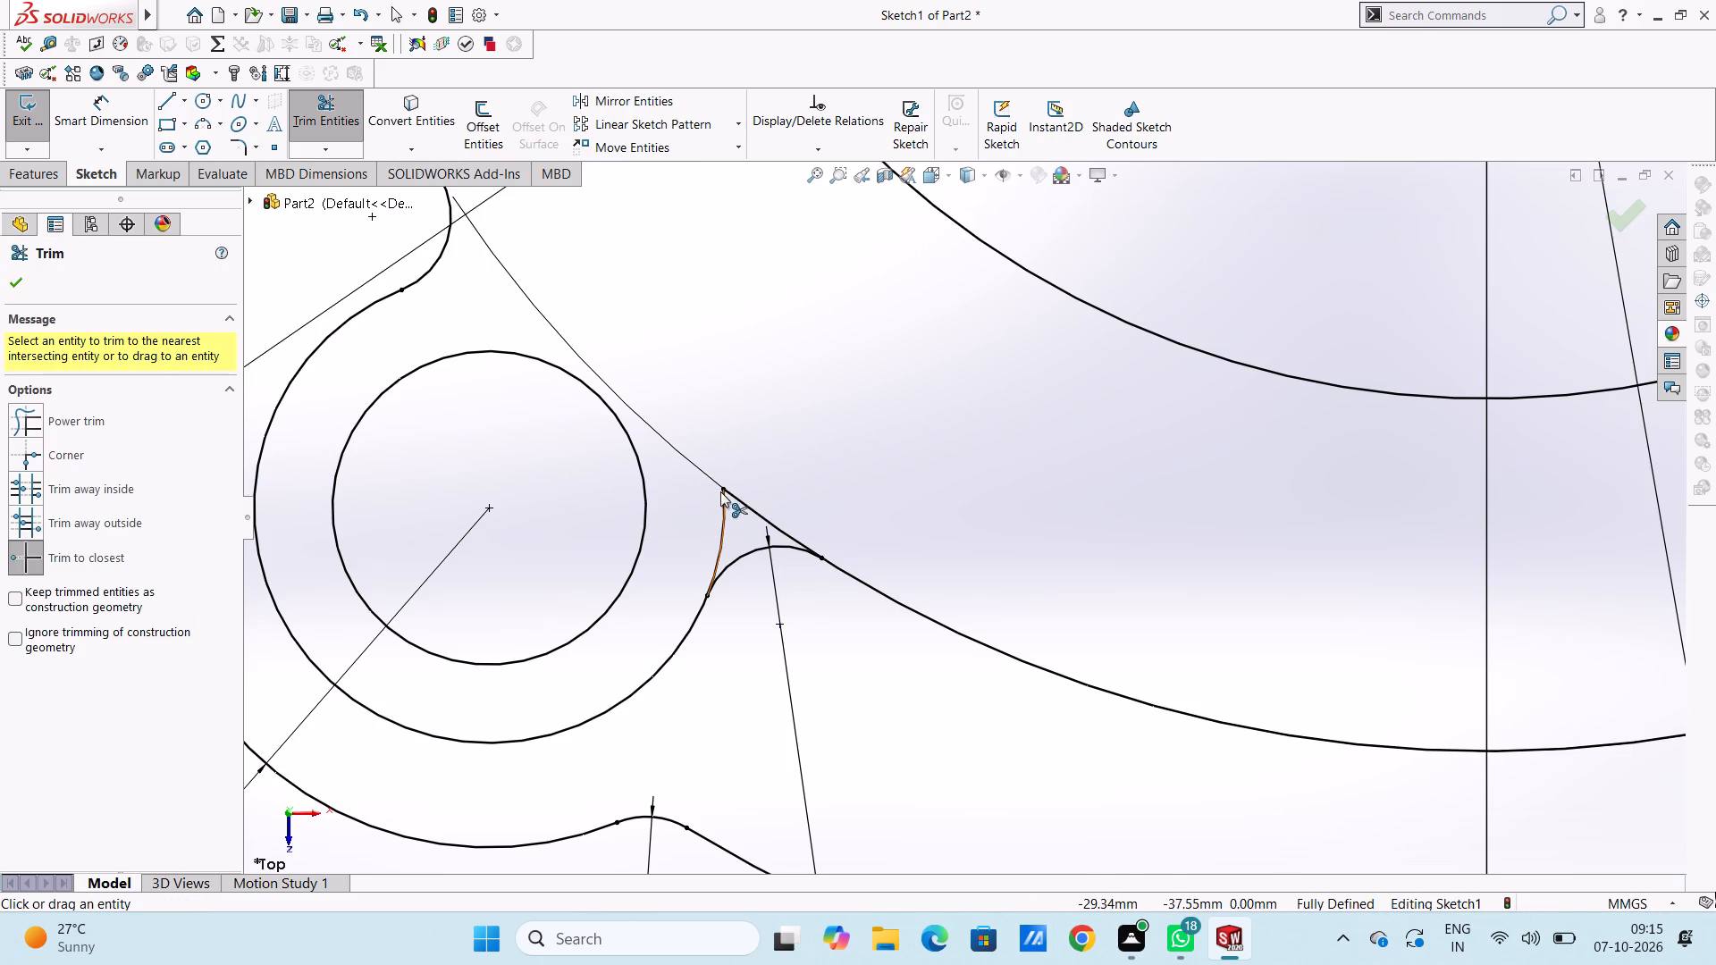
click(736, 495)
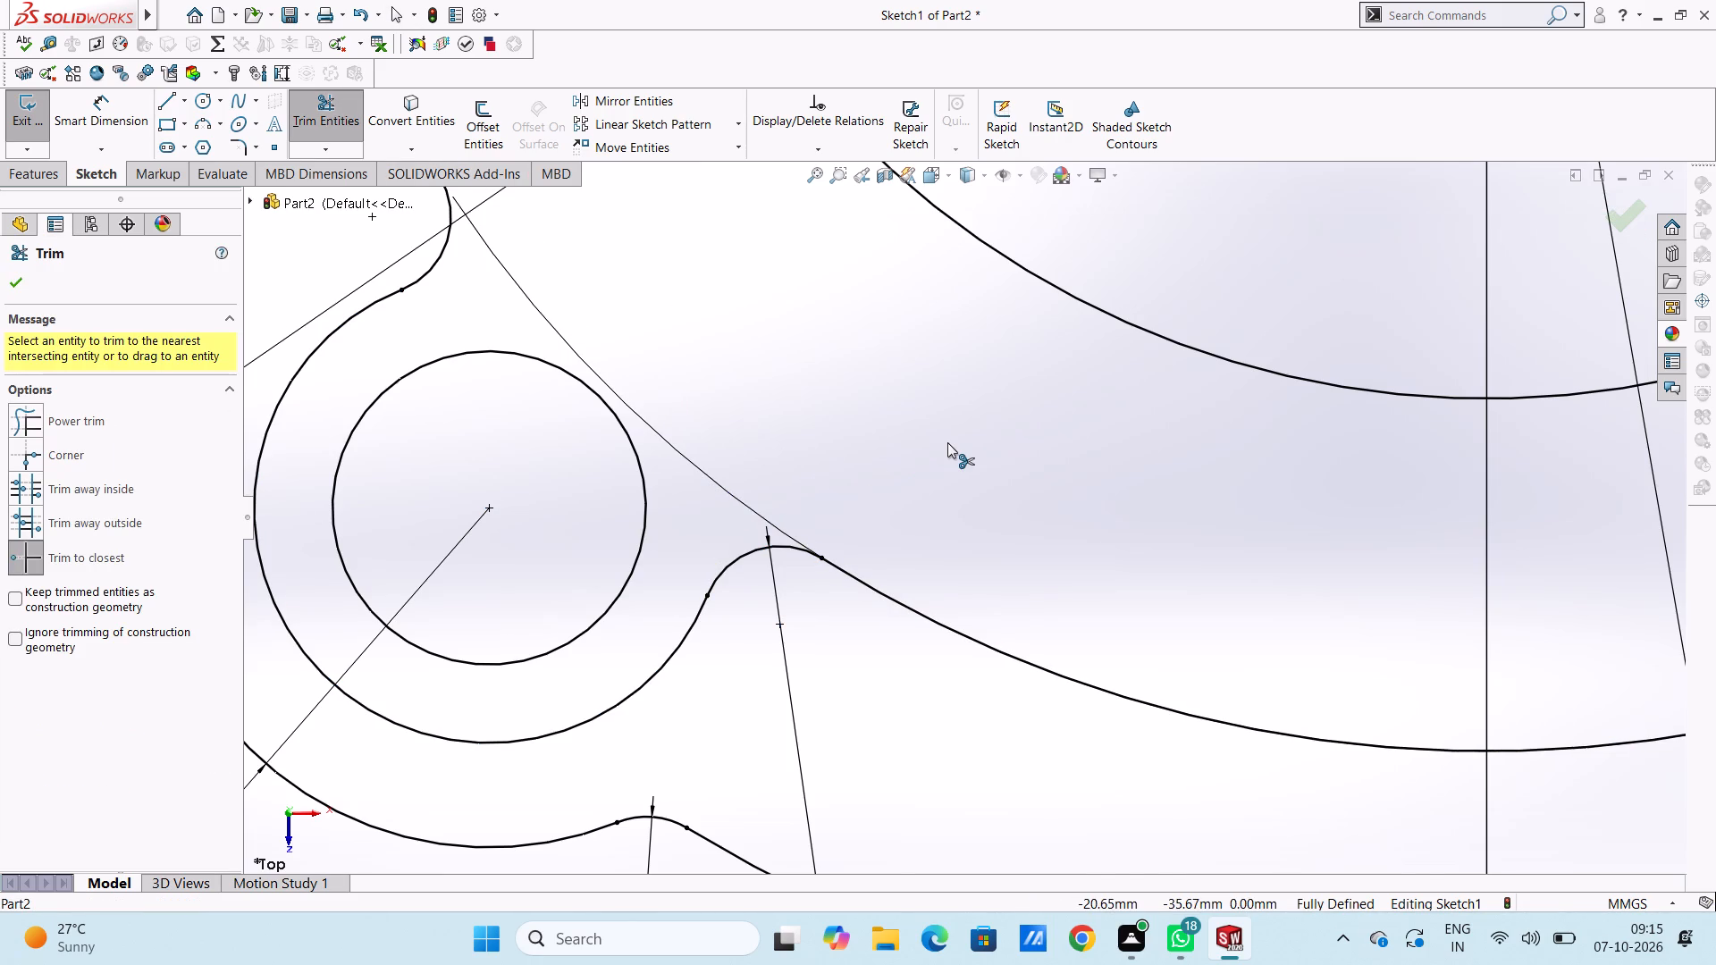
scroll(947, 442, up, 5)
key(Escape)
key(Escape)
Examine the whole sketch profile, including its corner lobes, bridging arcs and side circles.
scroll(947, 442, up, 4)
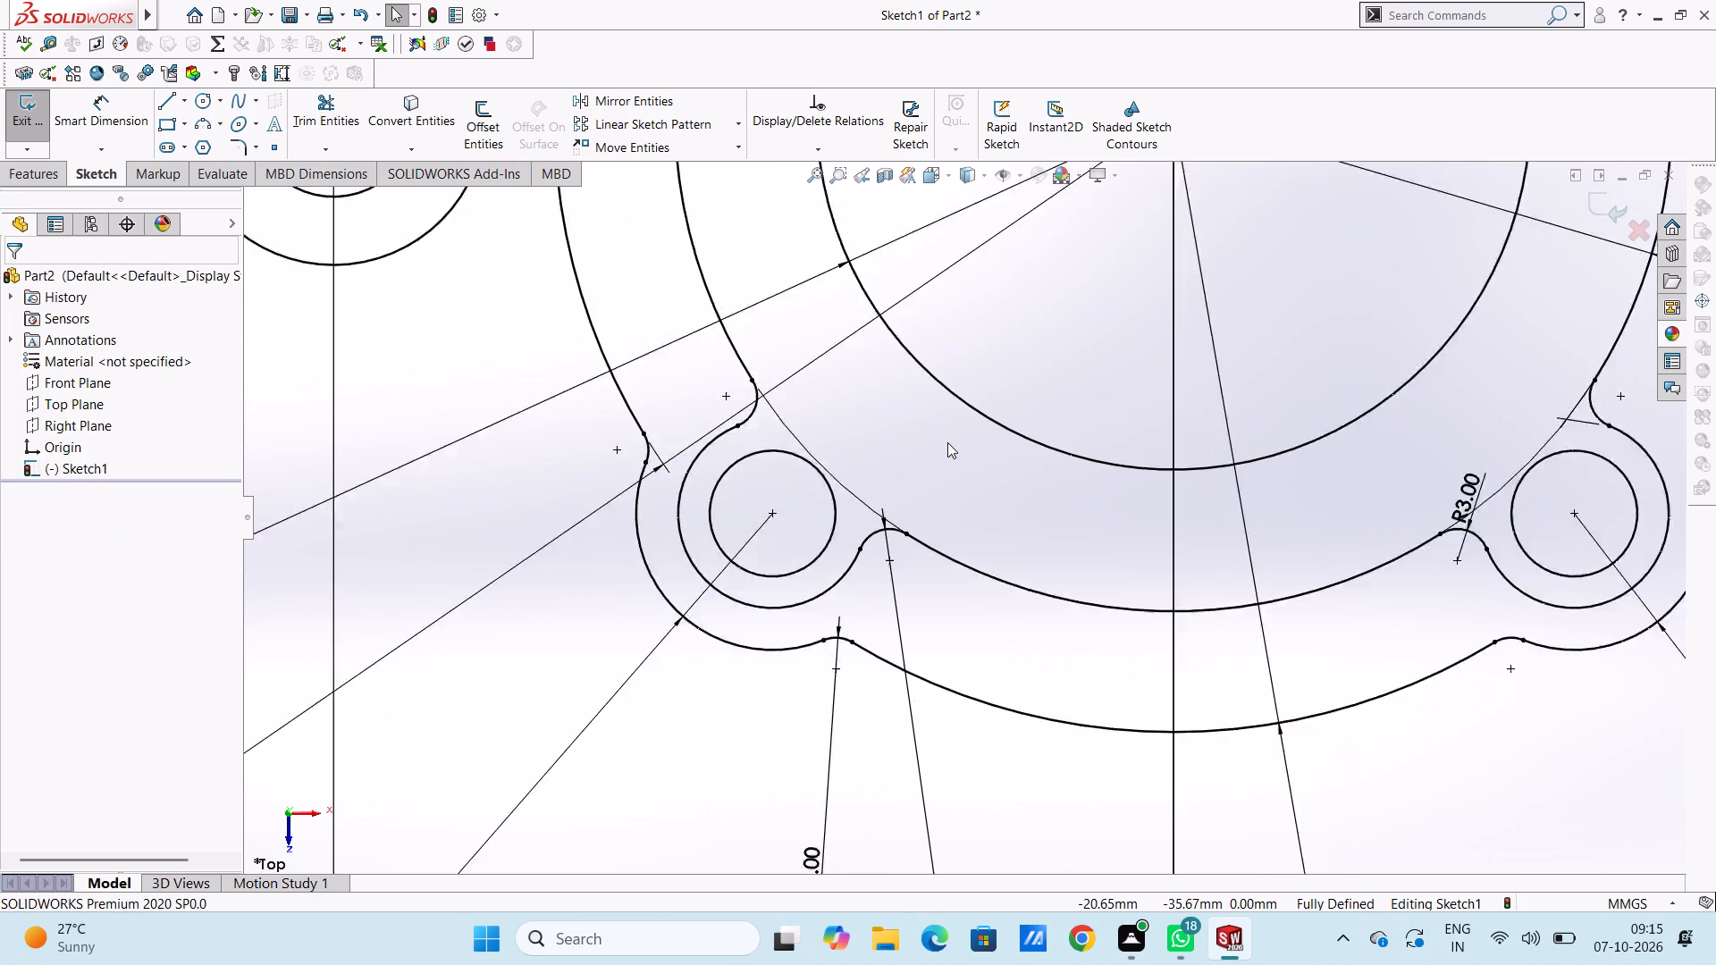
scroll(947, 442, up, 8)
scroll(970, 307, down, 2)
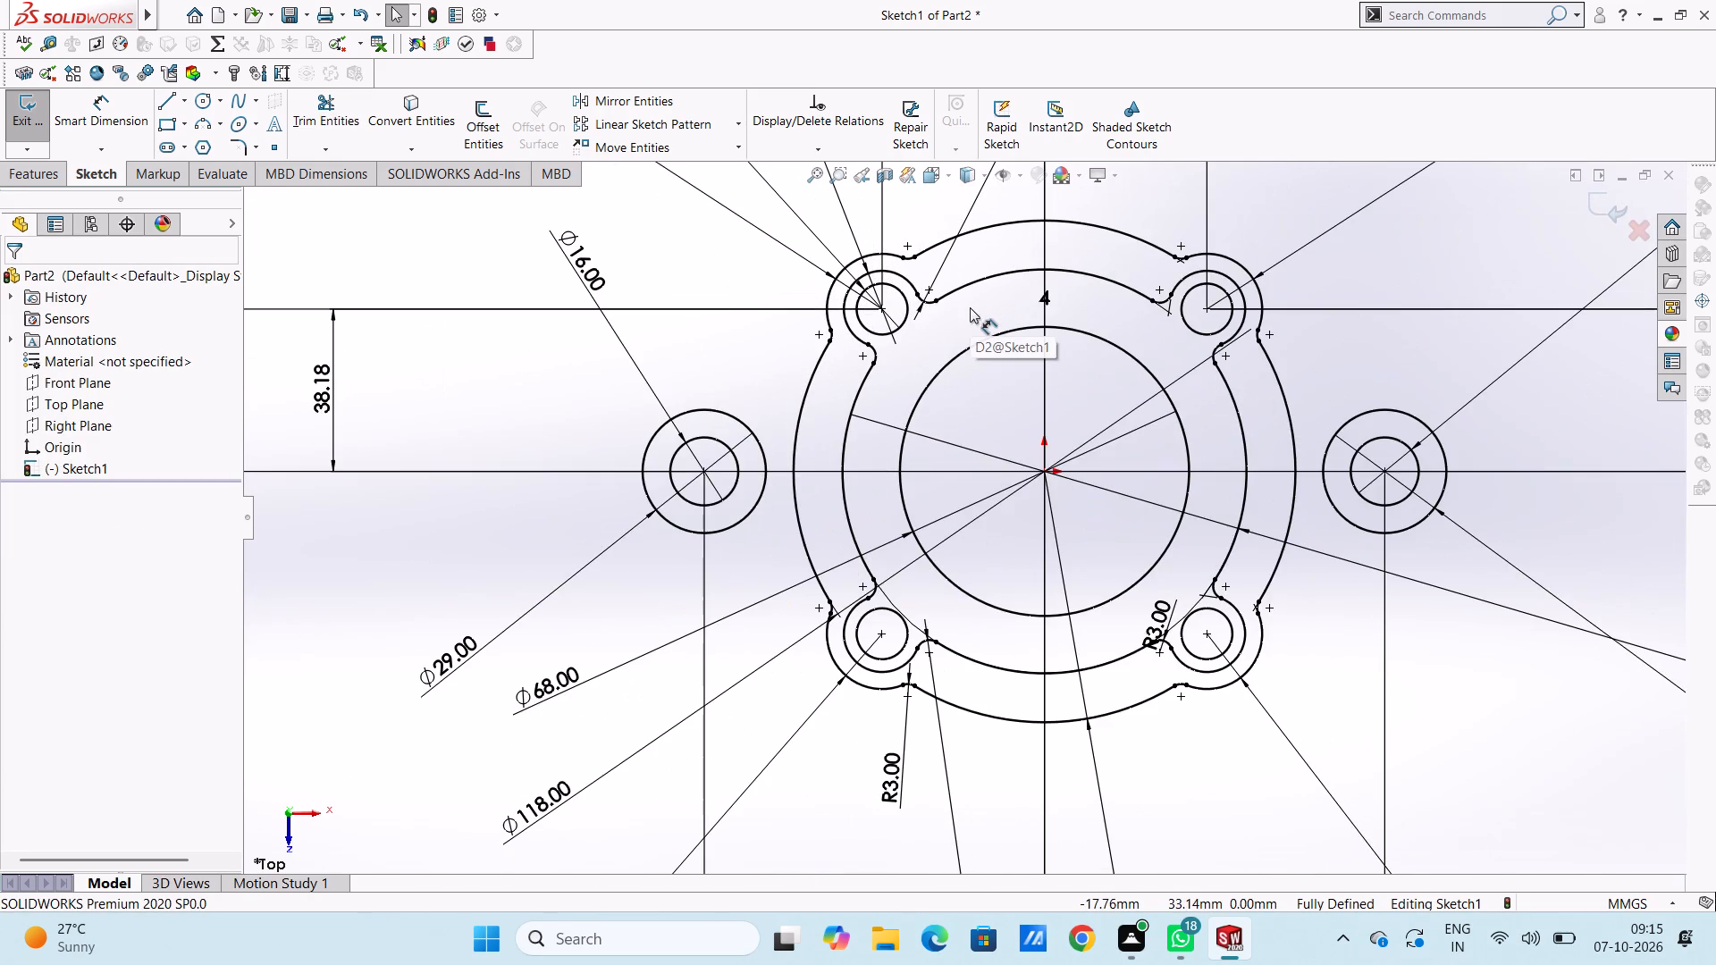
scroll(875, 377, down, 2)
scroll(875, 377, up, 1)
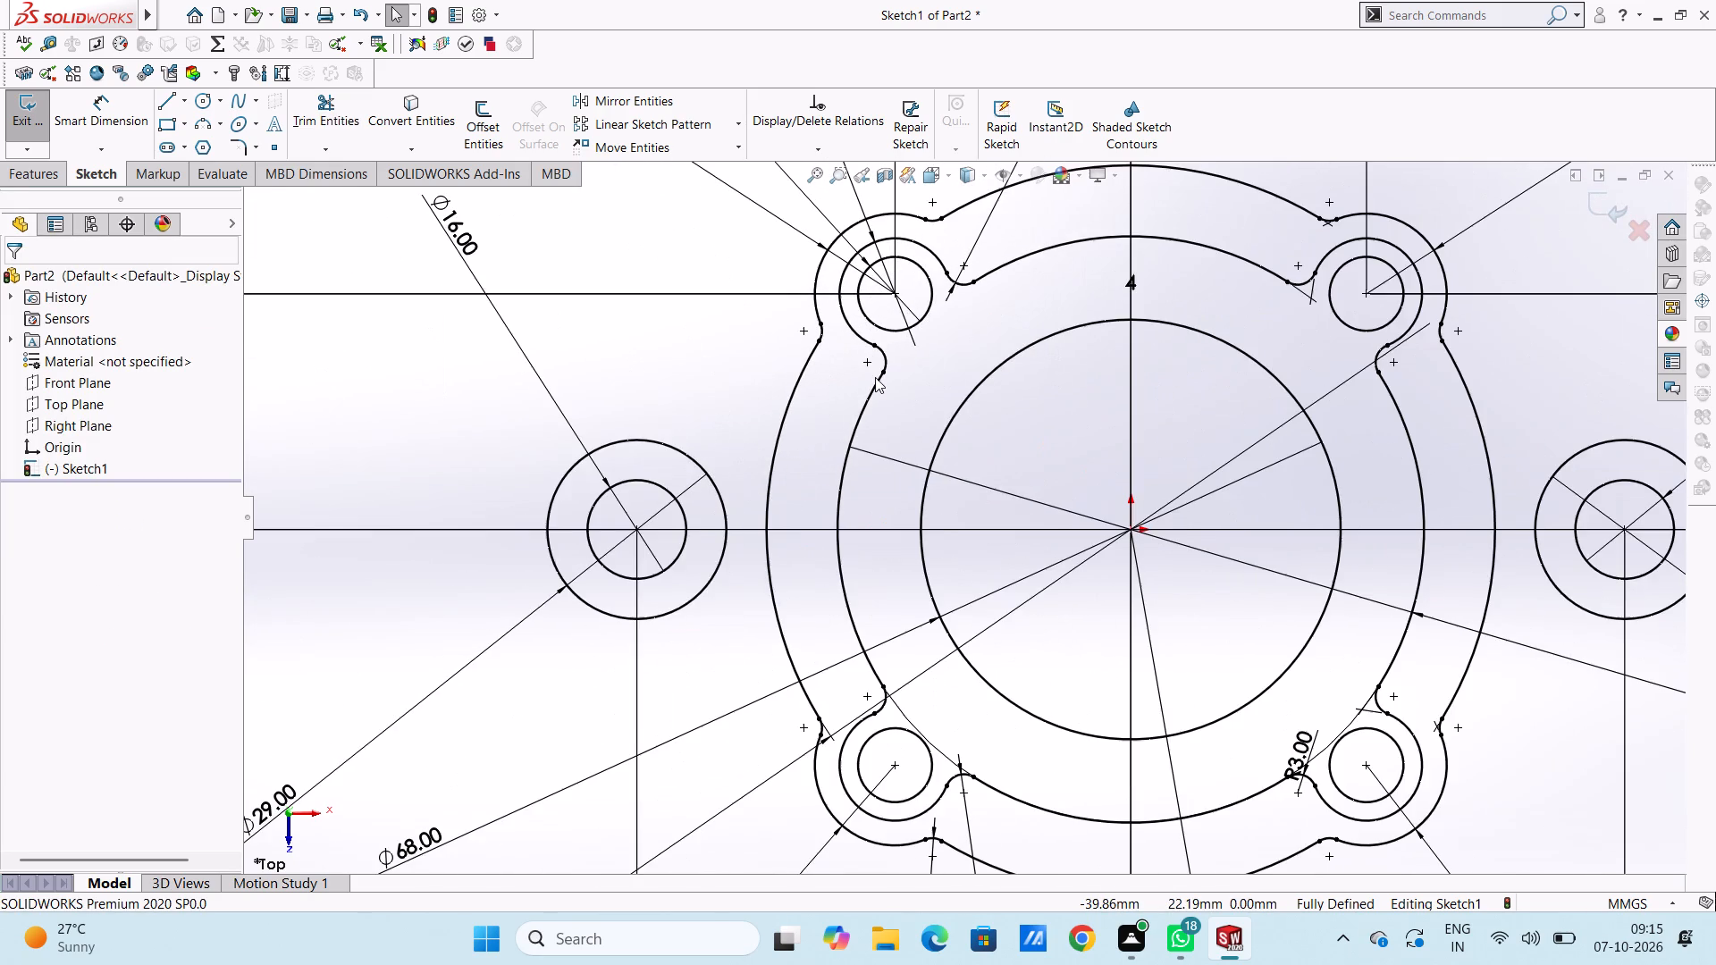
scroll(875, 377, up, 1)
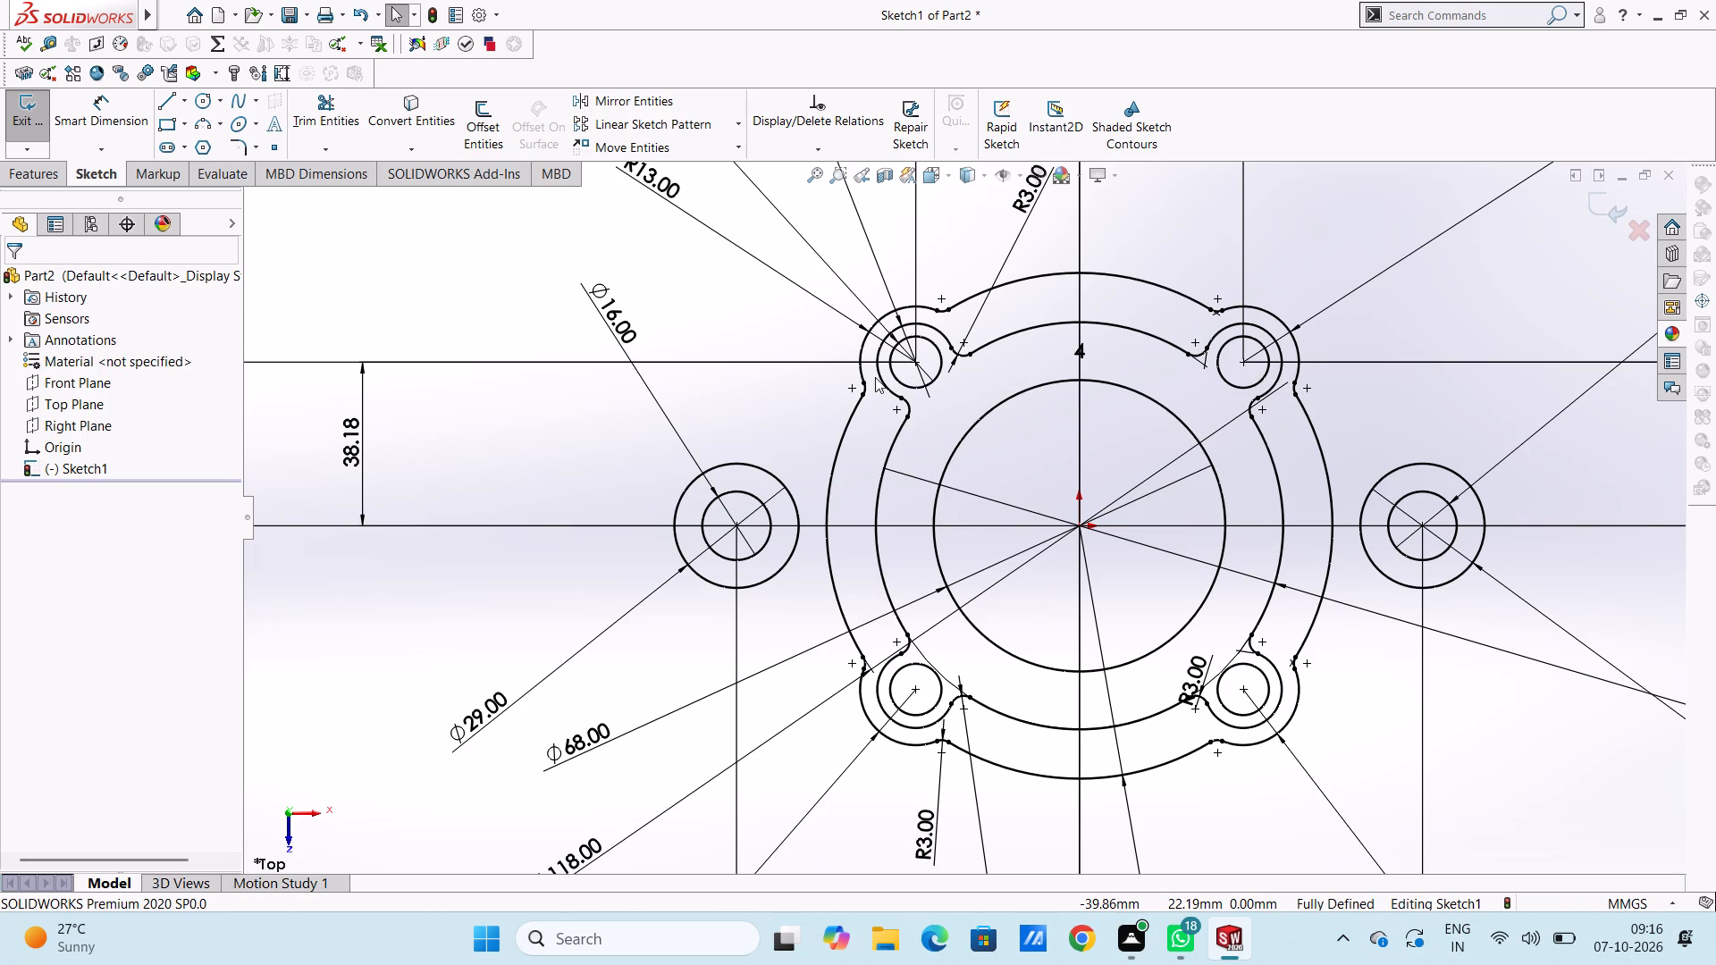
scroll(620, 250, down, 1)
scroll(1128, 680, down, 1)
scroll(1128, 680, up, 3)
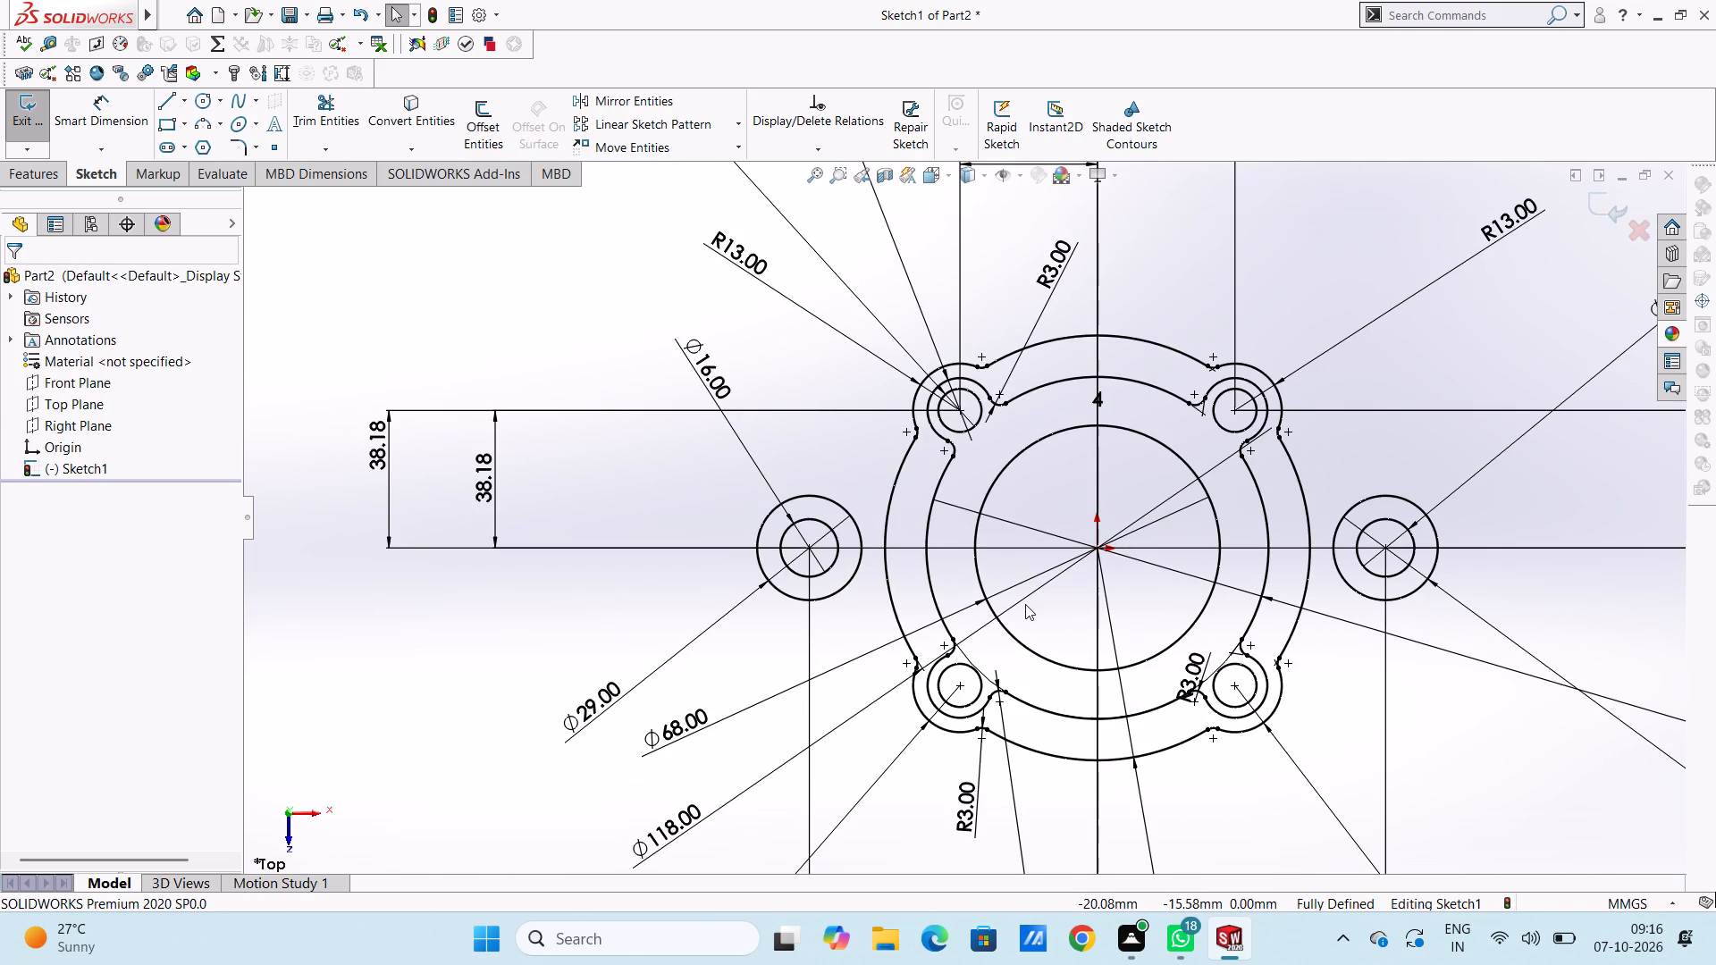
Draw a line about 40 mm long, tangent to the left 29 mm circle's upper side, ending on the outer outline below the upper-left lobe.
scroll(842, 509, down, 4)
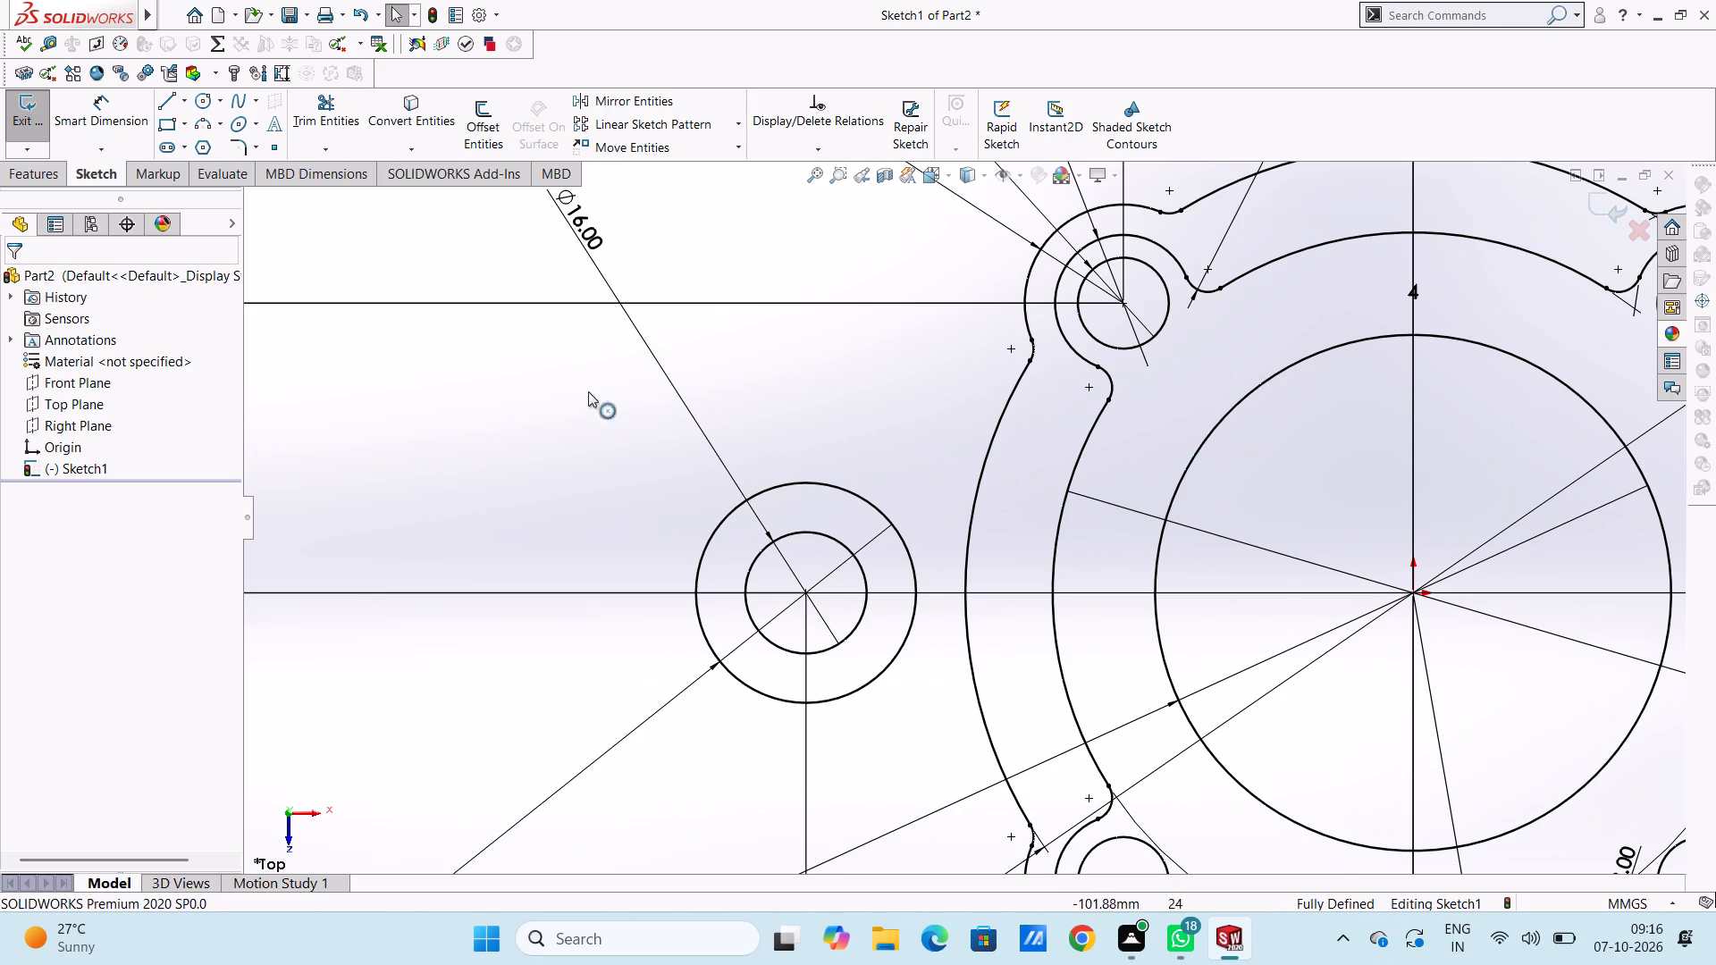
click(170, 105)
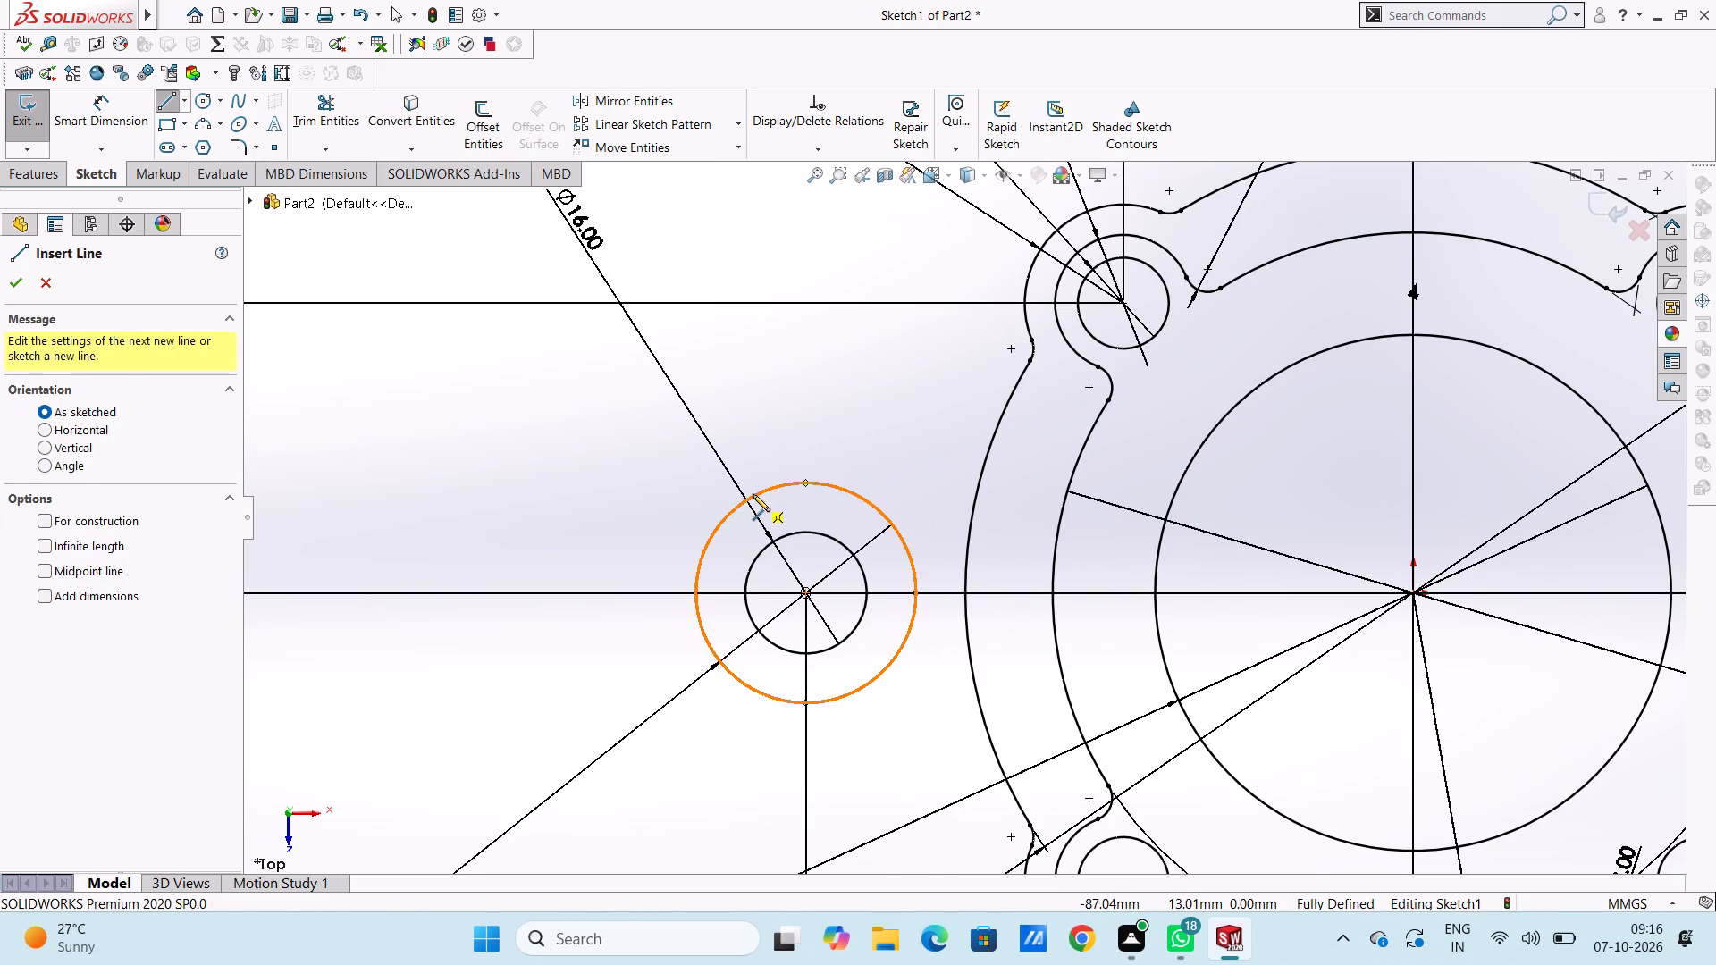
click(760, 491)
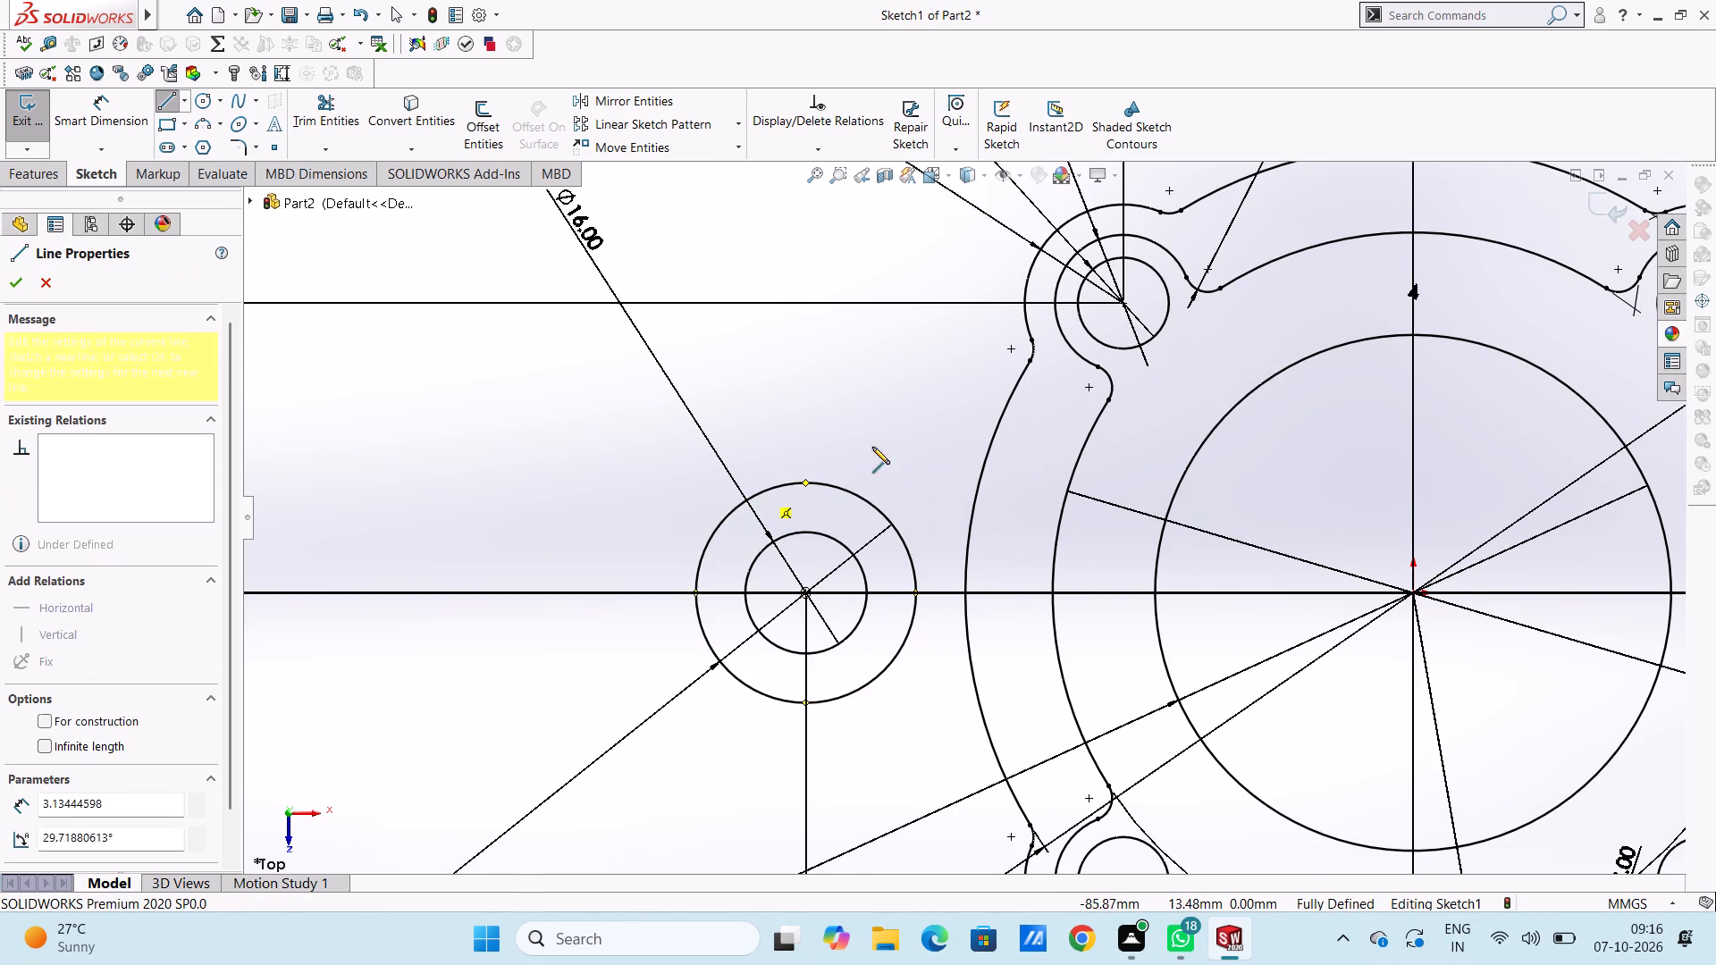
click(1027, 360)
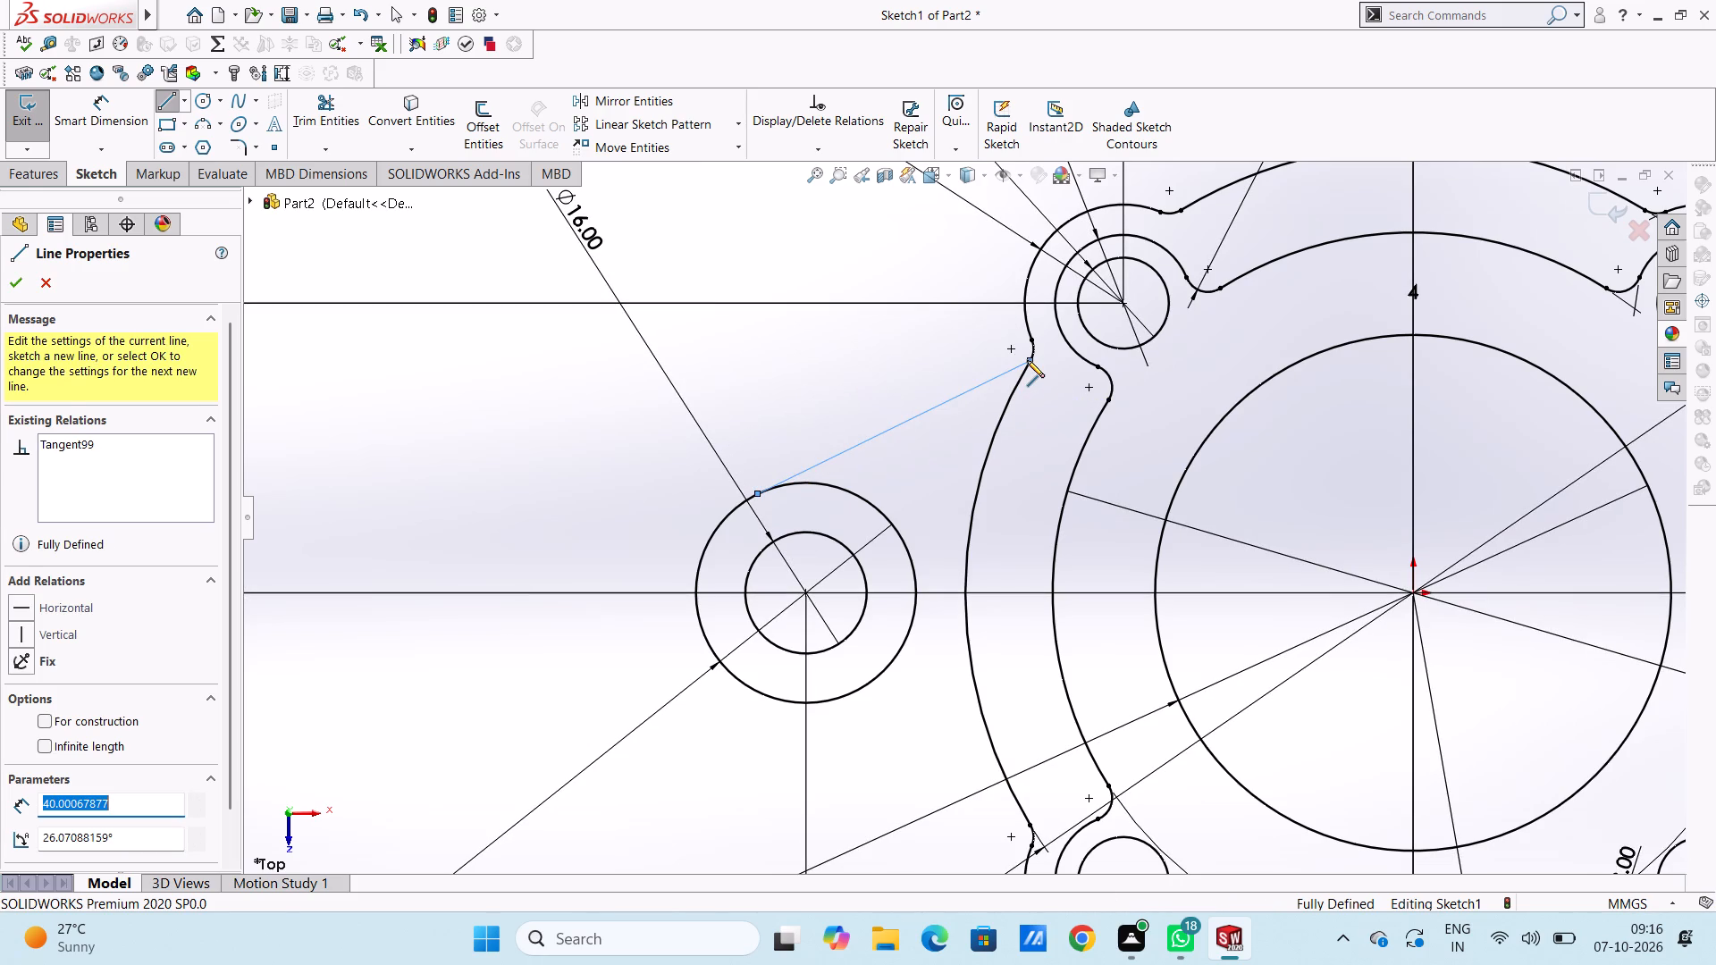
key(Escape)
key(Escape)
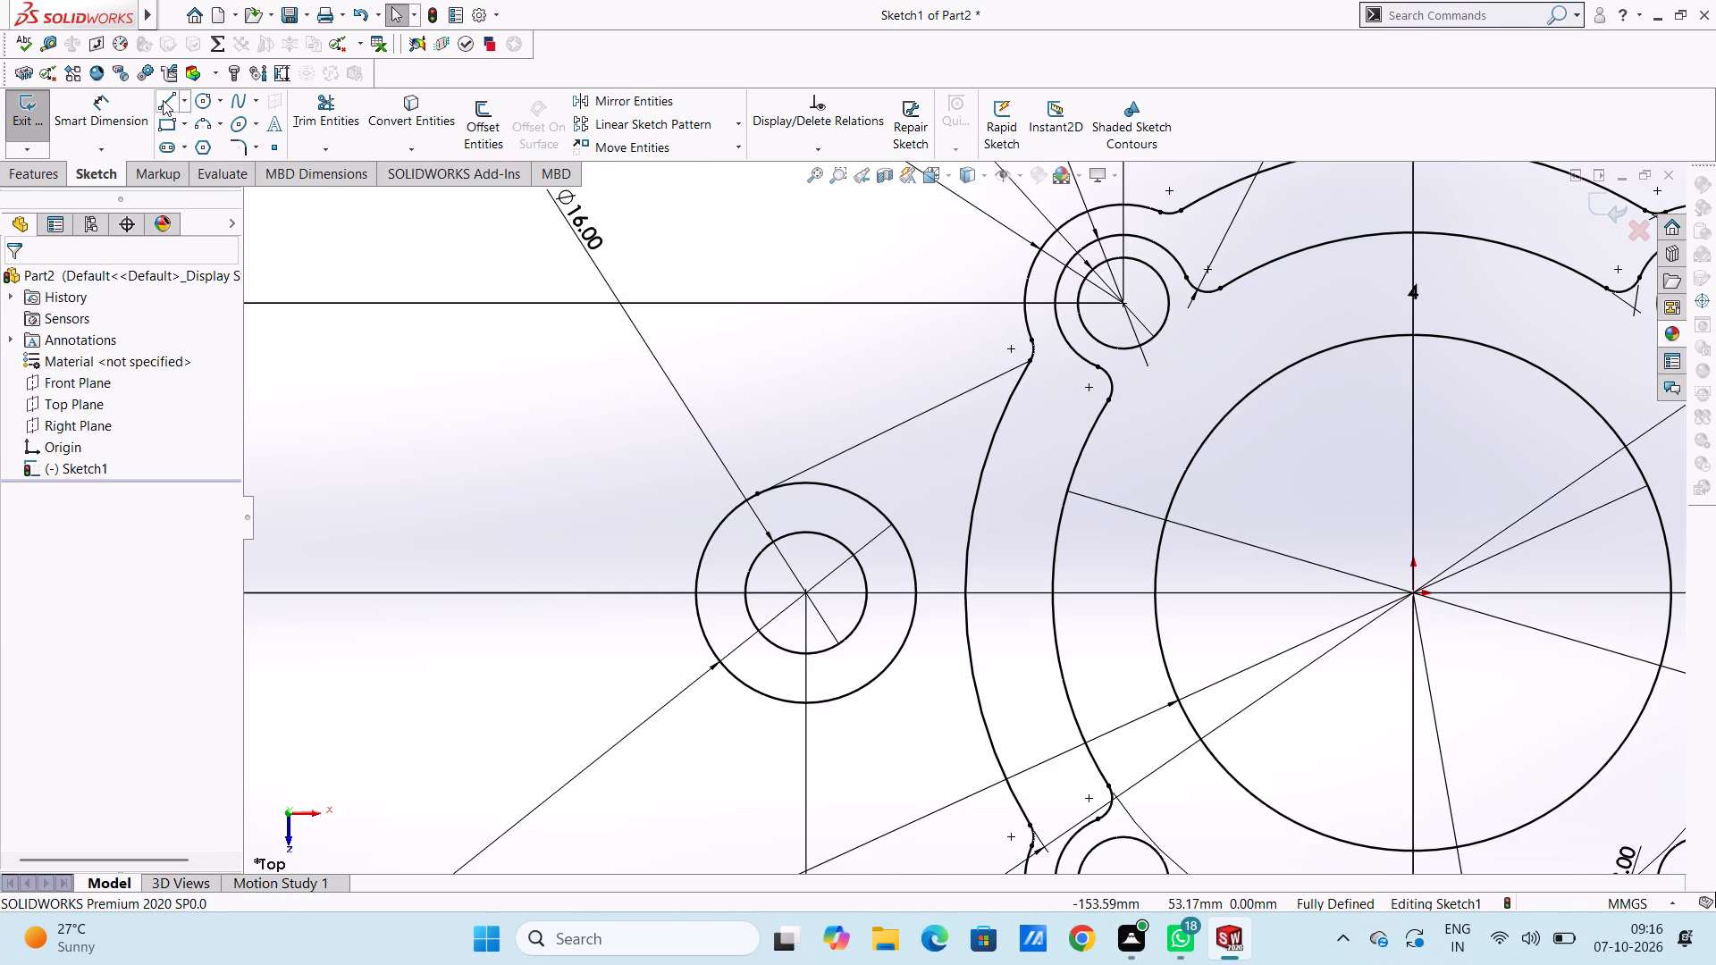
Draw a line about 40 mm long, tangent to the left 29 mm circle's lower side, ending on the outer outline above the lower-left lobe.
click(163, 100)
scroll(929, 709, up, 4)
scroll(1094, 816, down, 4)
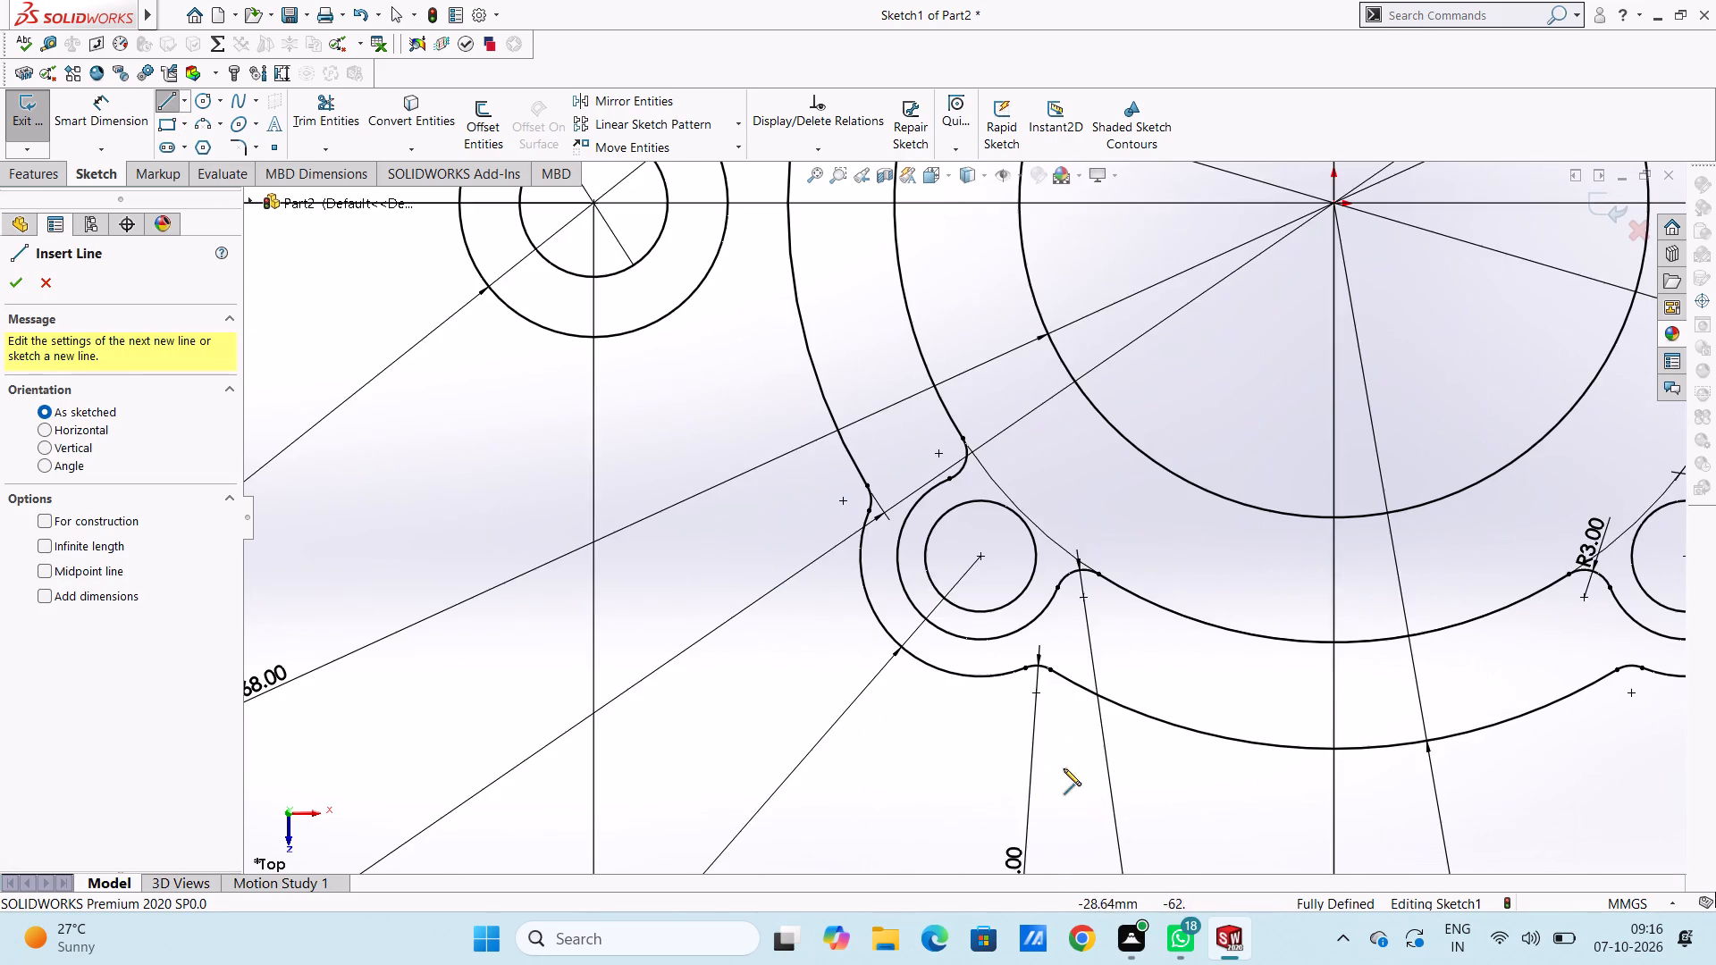
scroll(586, 346, up, 4)
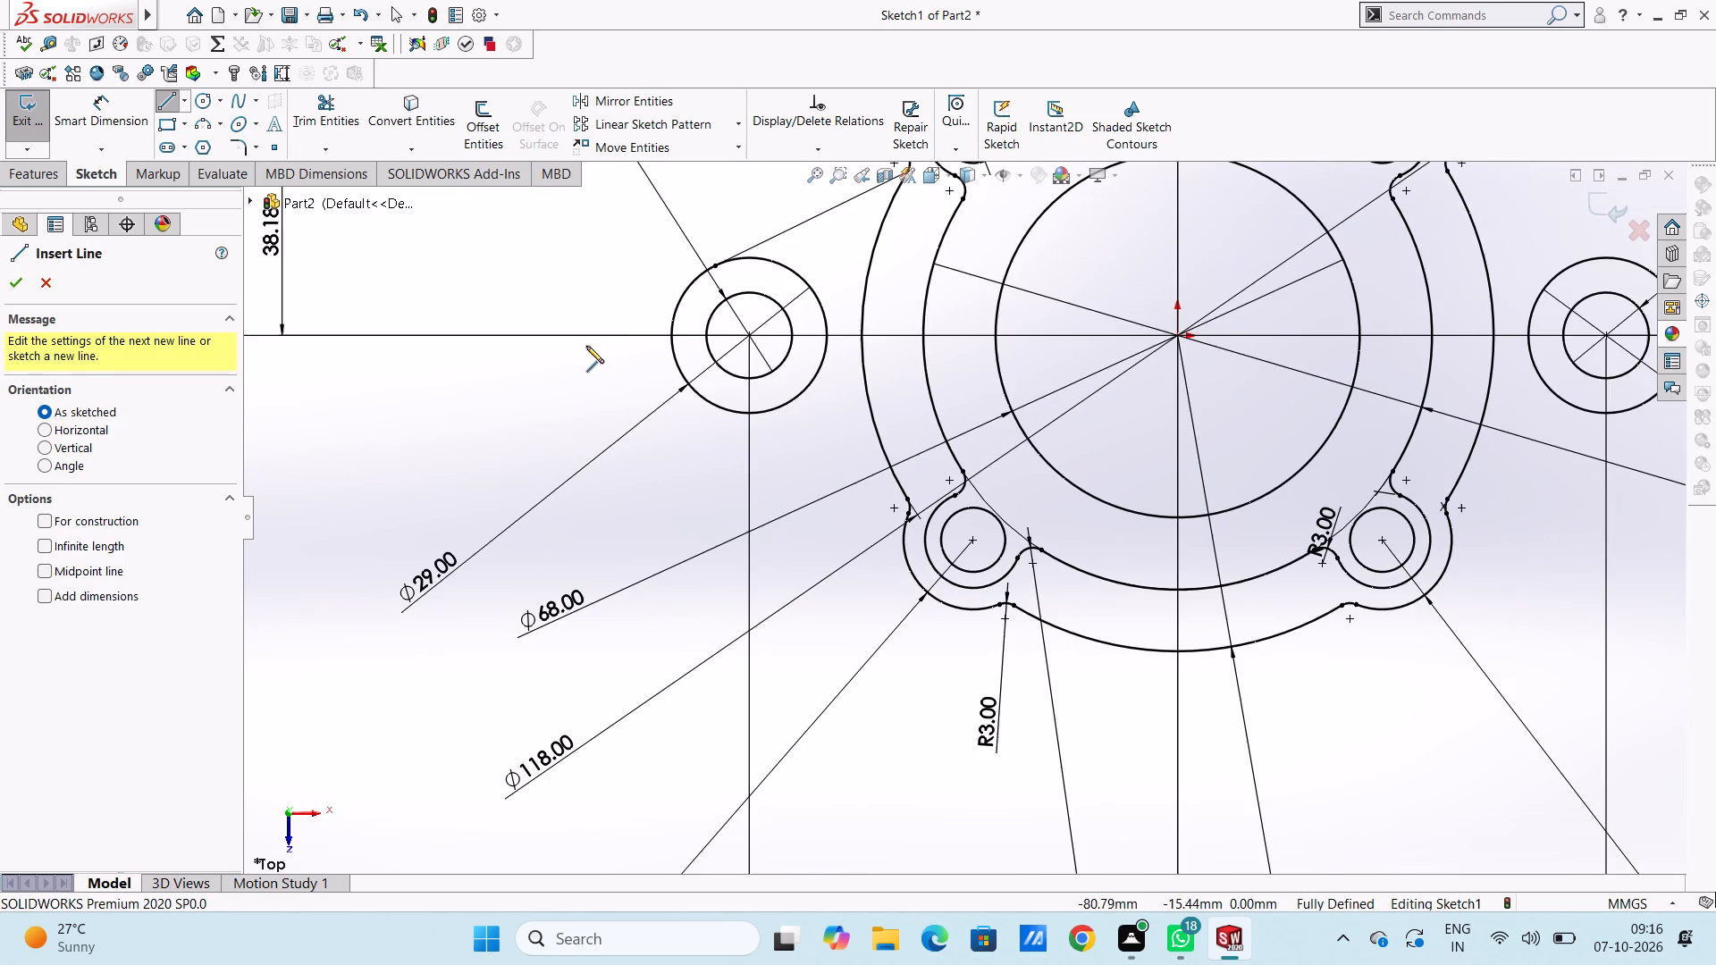
click(715, 407)
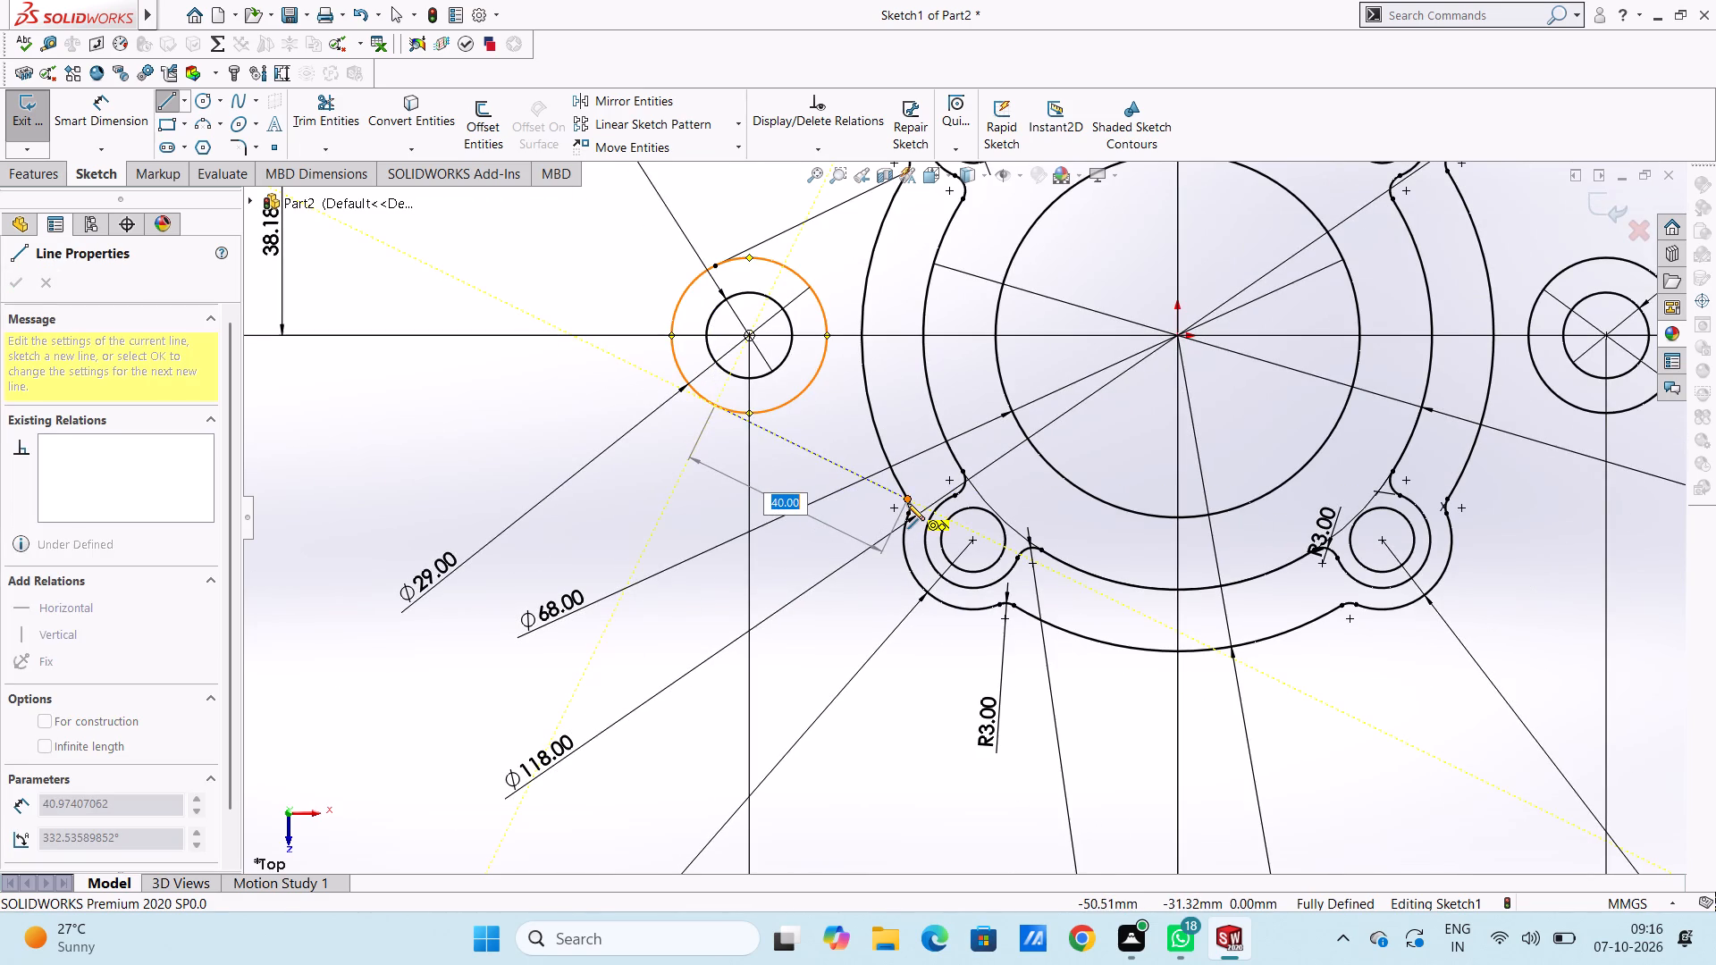
click(907, 501)
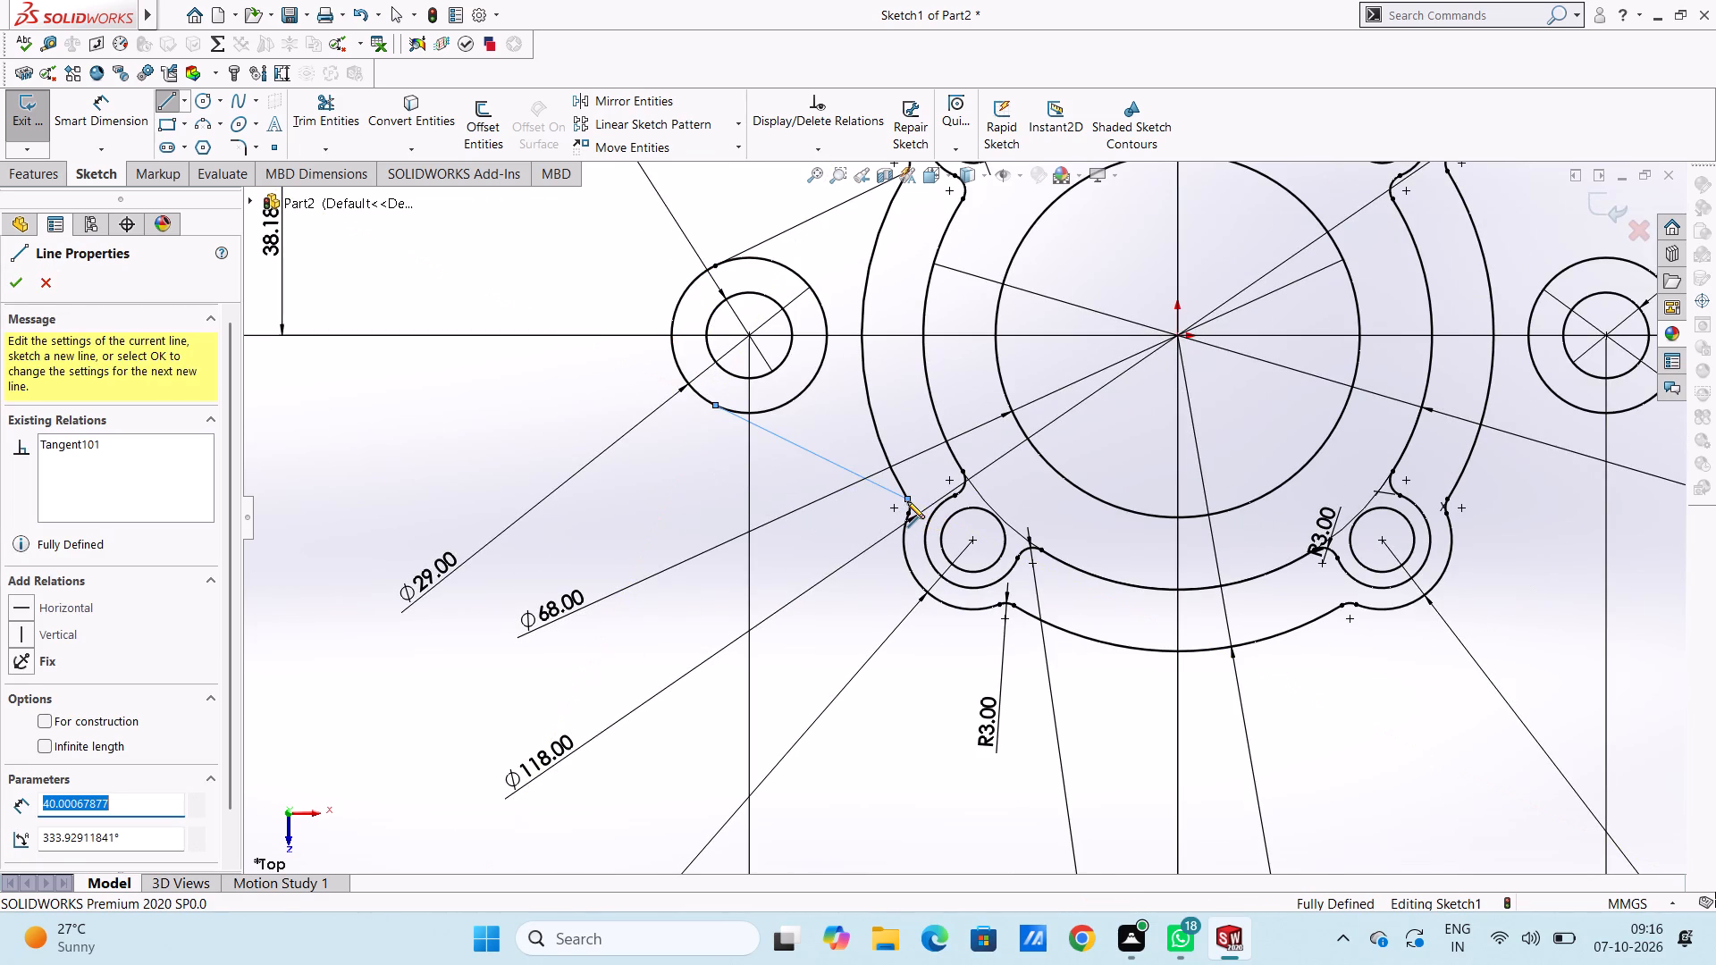
key(Escape)
key(Escape)
Draw a line about 40 mm long, tangent to the right 29 mm circle's upper side, ending on the outer outline below the upper-right lobe.
scroll(905, 501, up, 4)
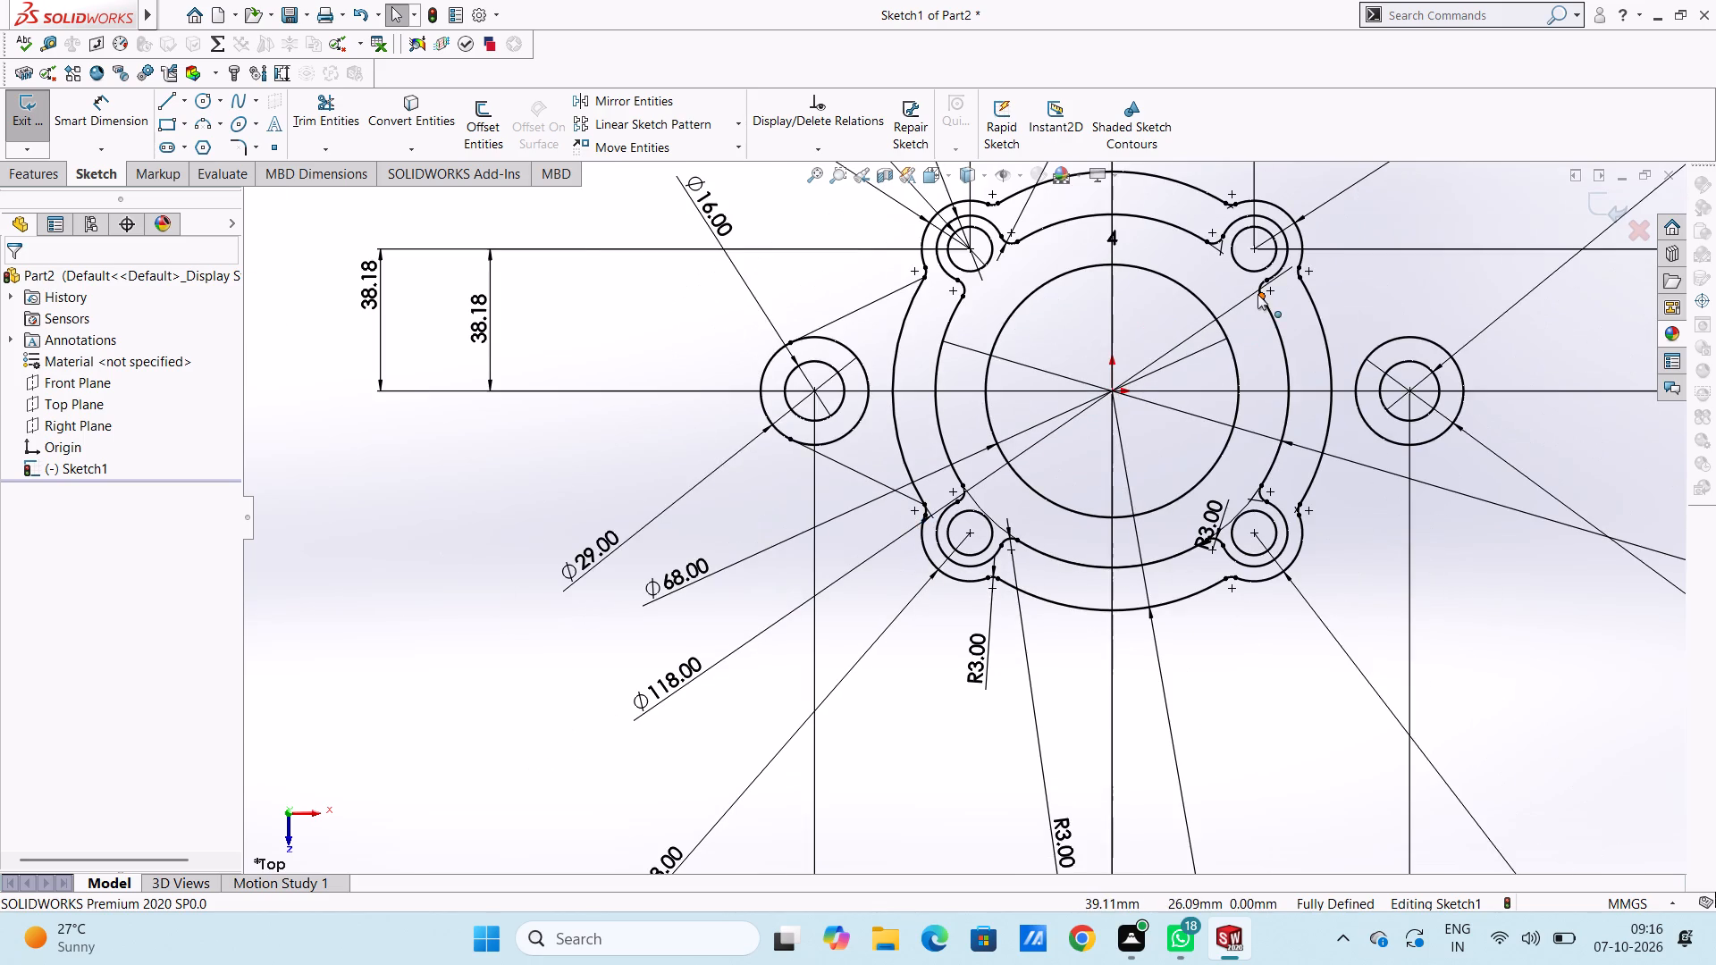
scroll(1258, 294, down, 2)
scroll(1350, 301, down, 2)
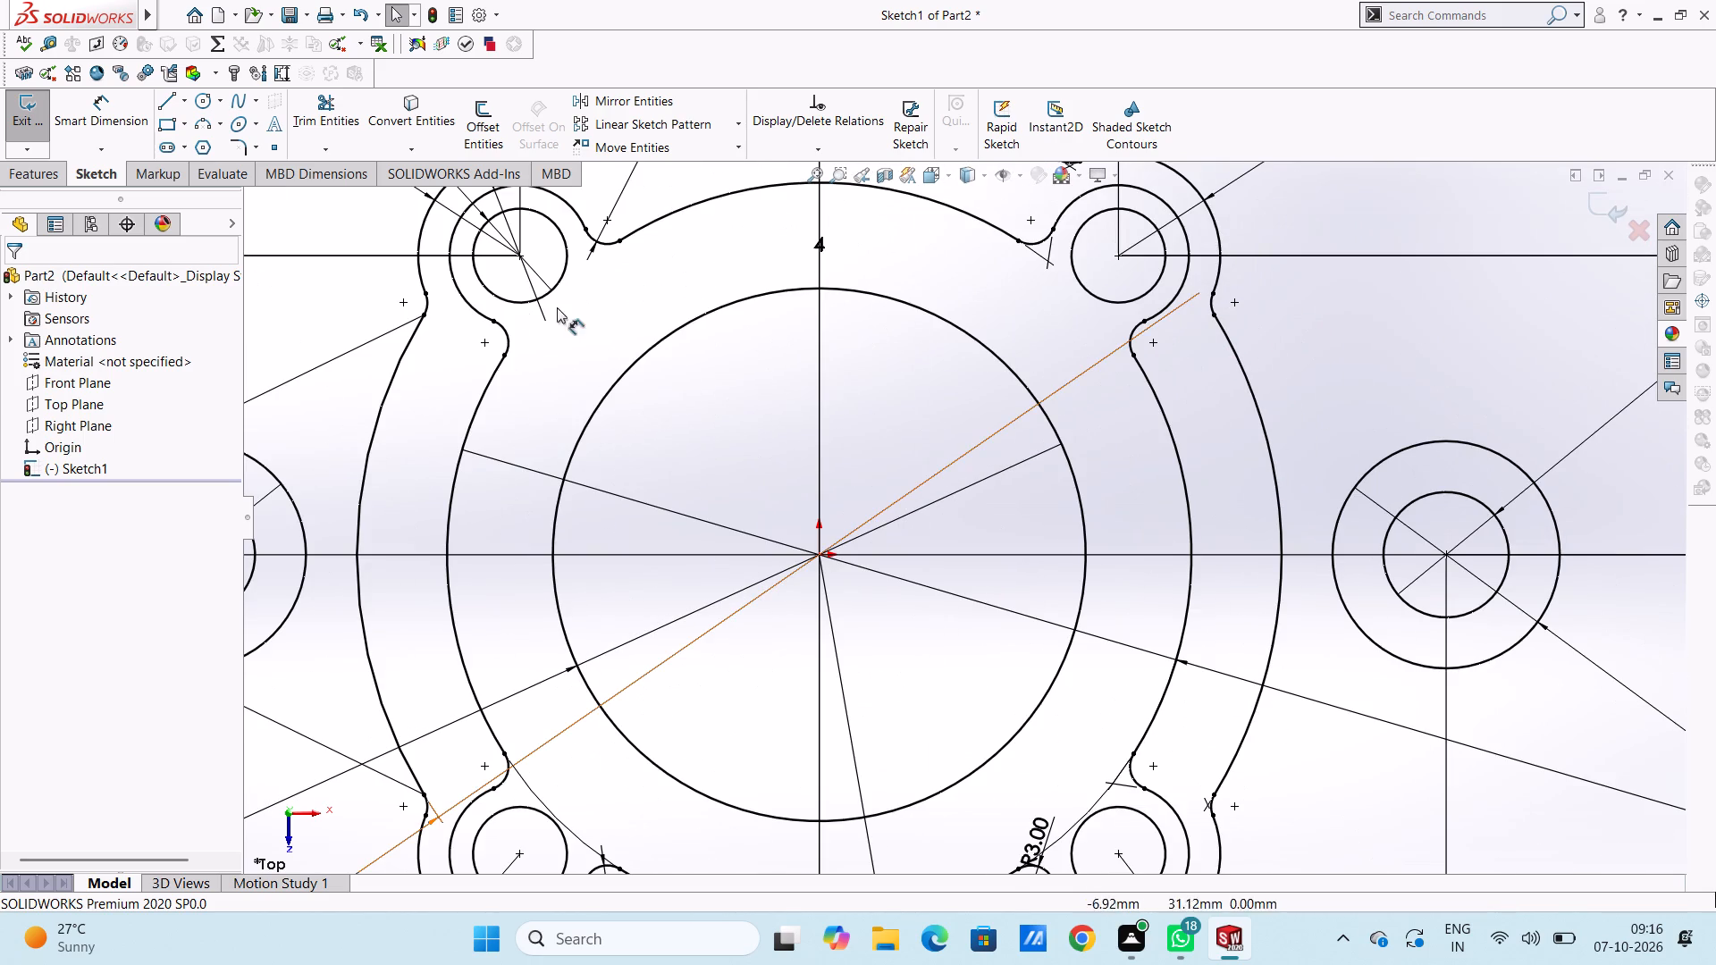
click(163, 105)
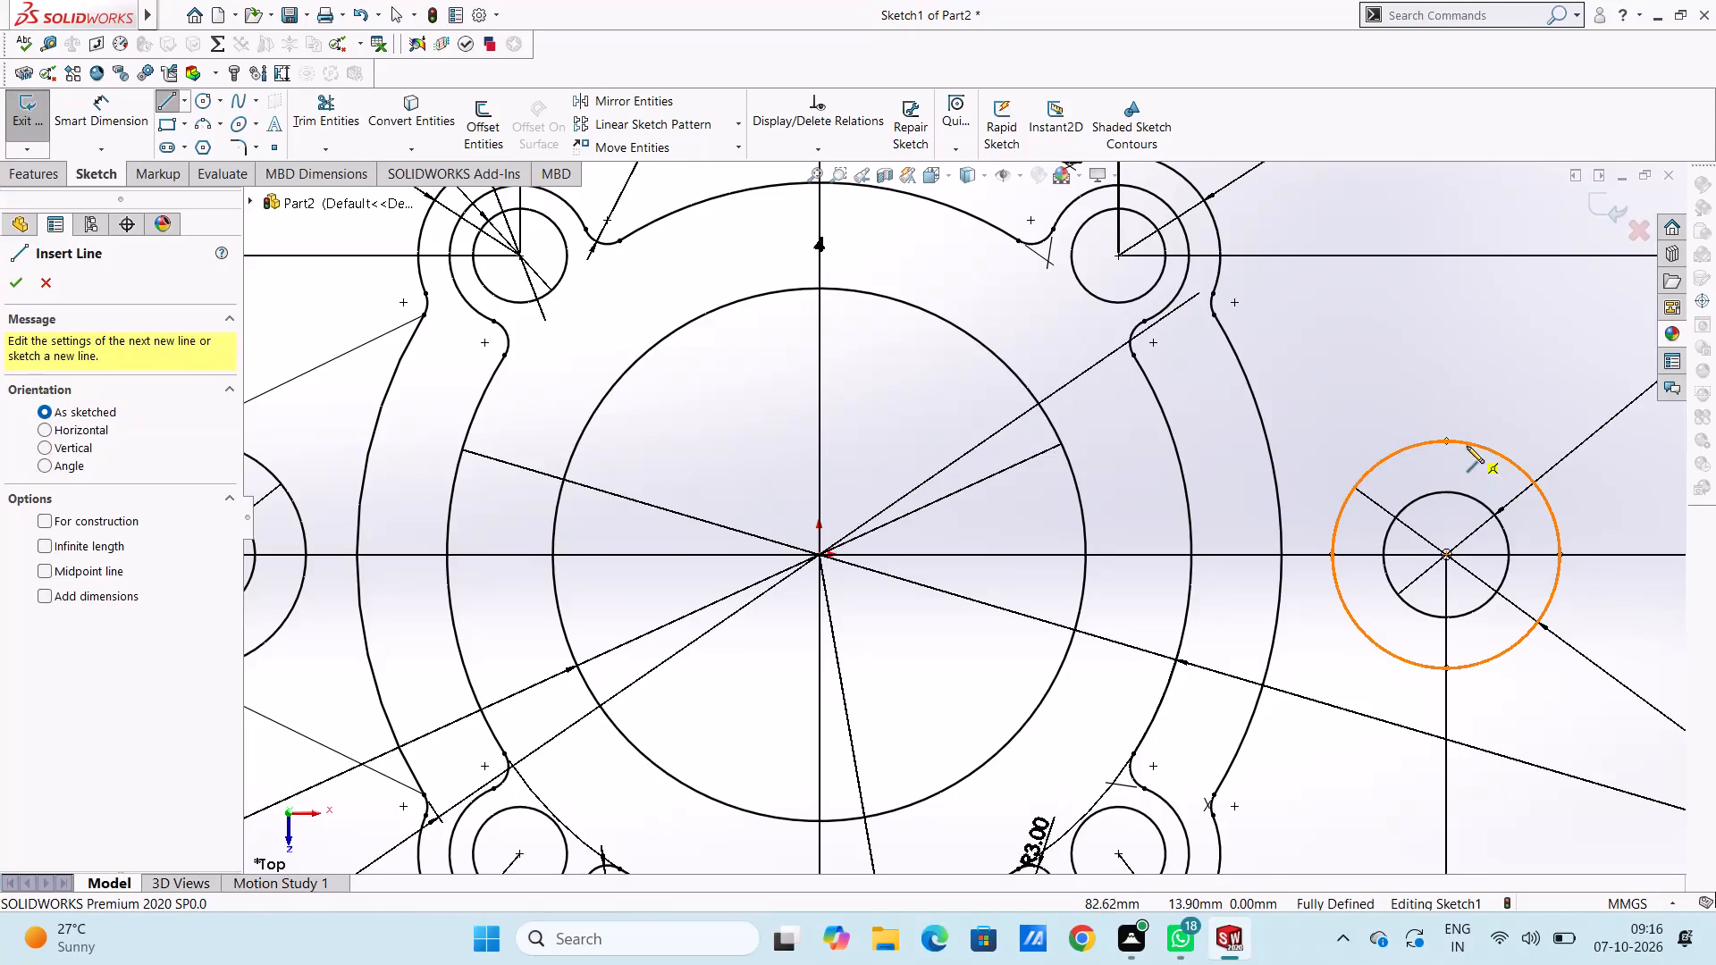
click(1496, 452)
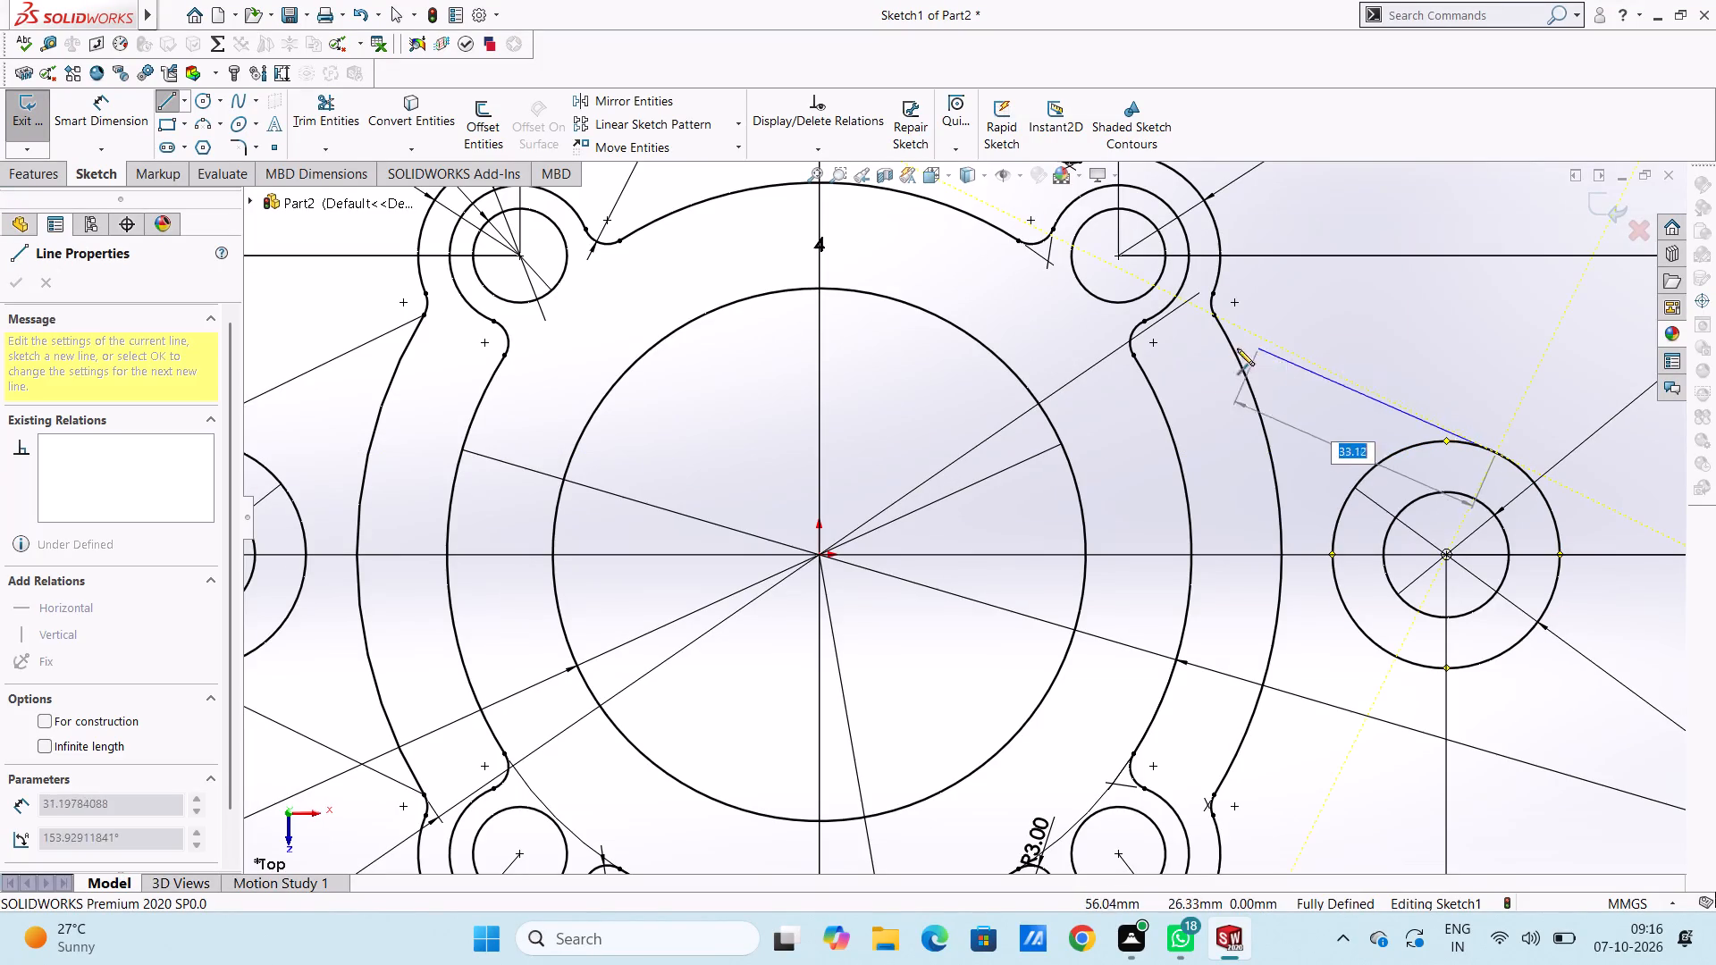
click(1217, 317)
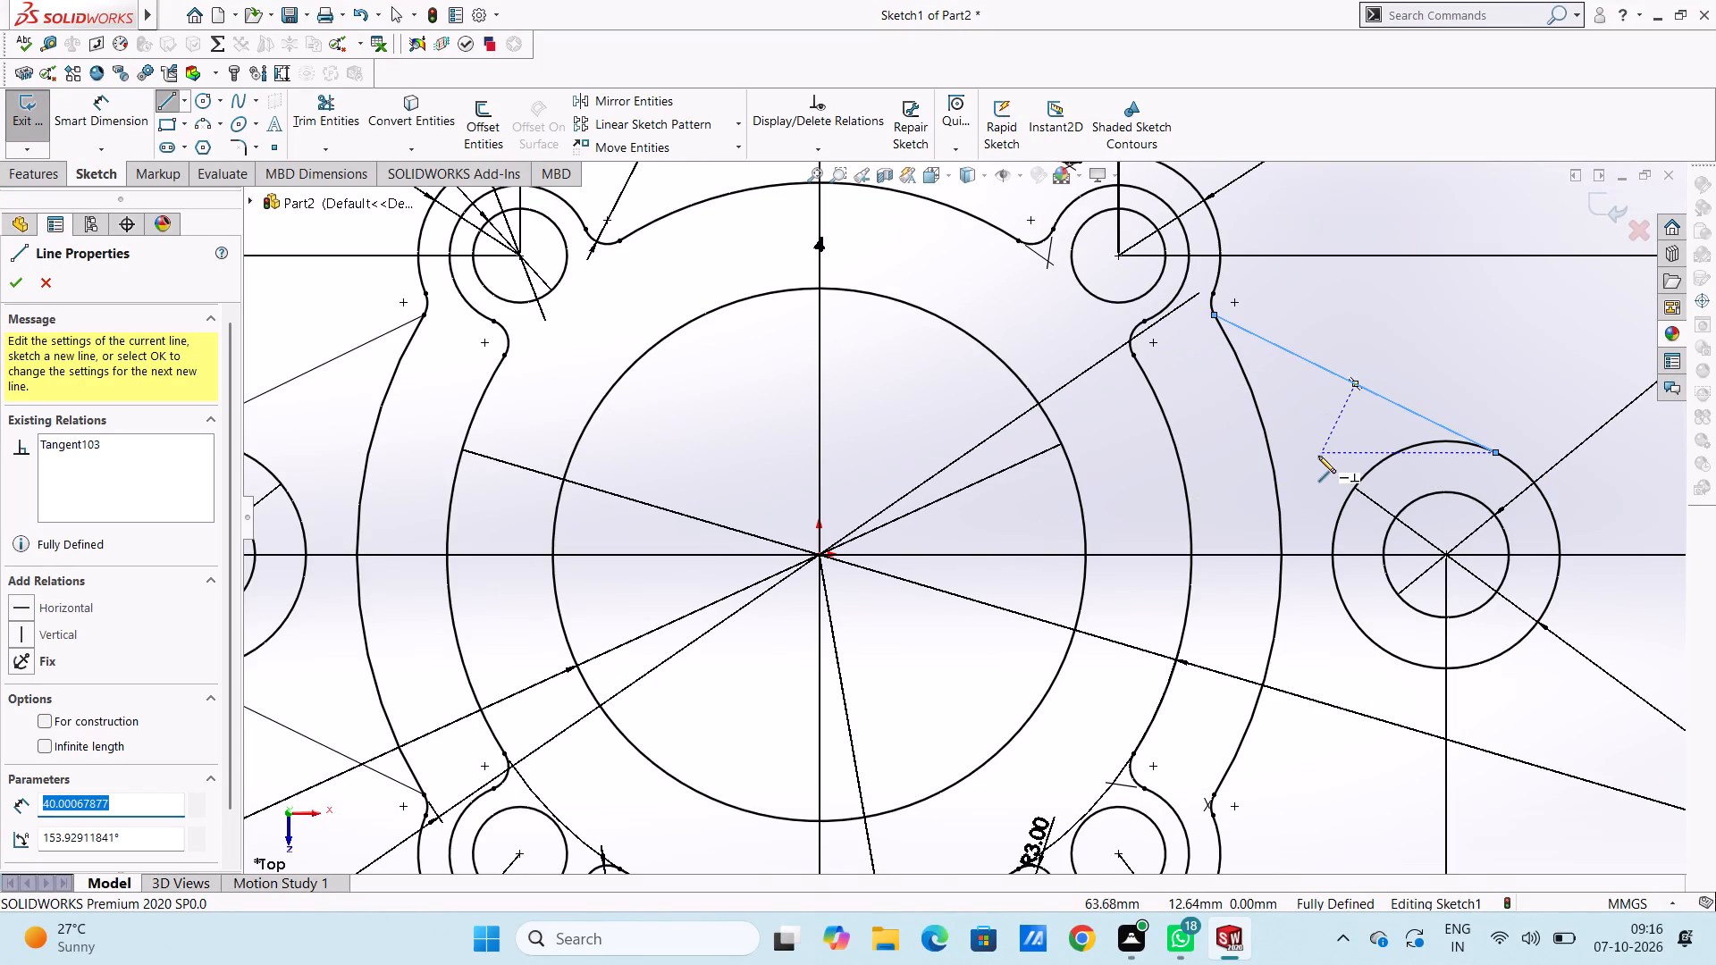
Draw a matching line about 40 mm long from the right 29 mm circle's lower side to the outer outline above the lower-right lobe.
scroll(1352, 666, up, 4)
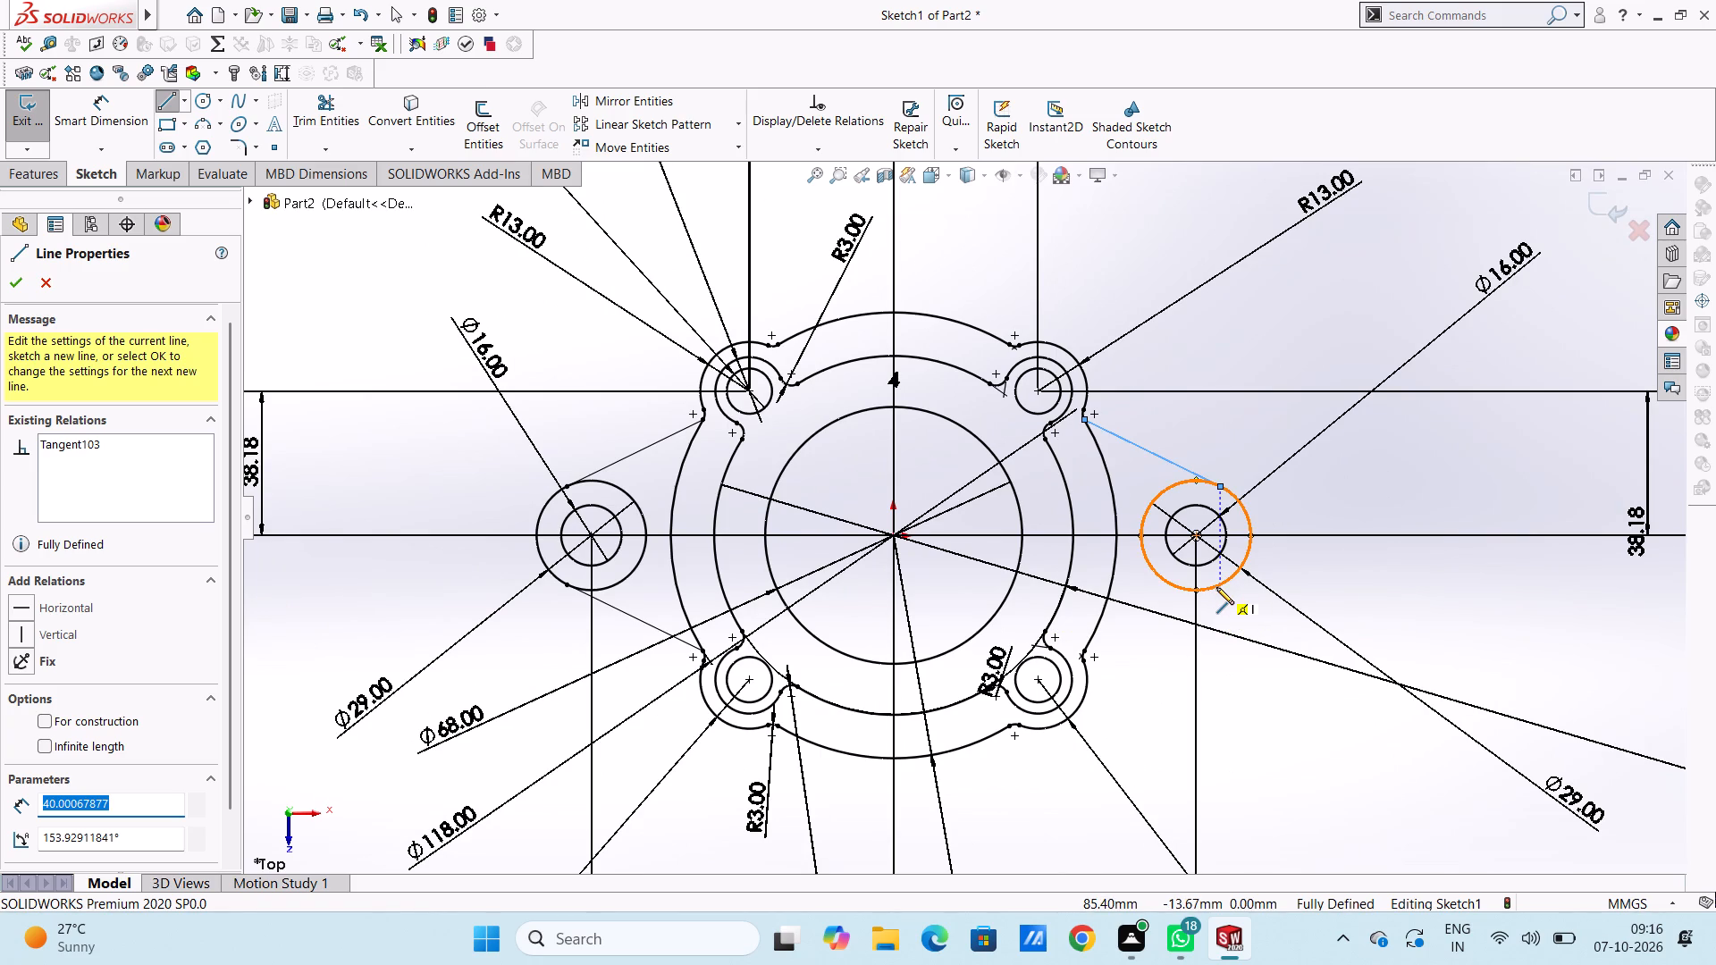
click(1218, 587)
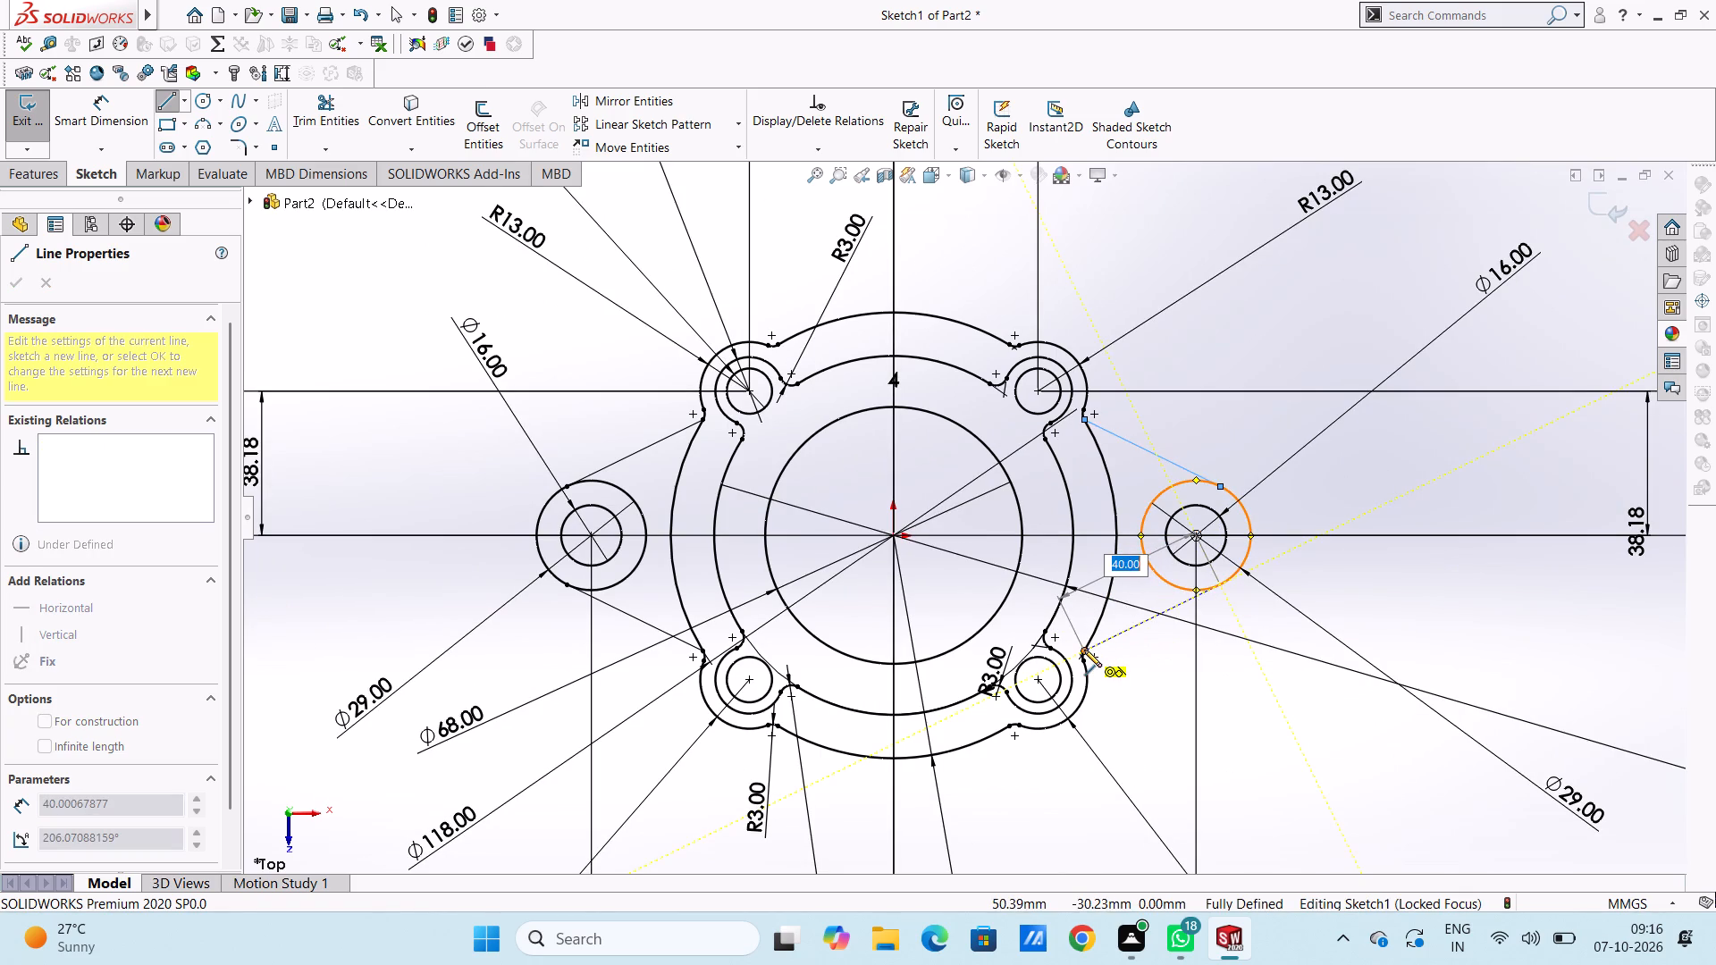
click(1084, 650)
key(Escape)
key(Escape)
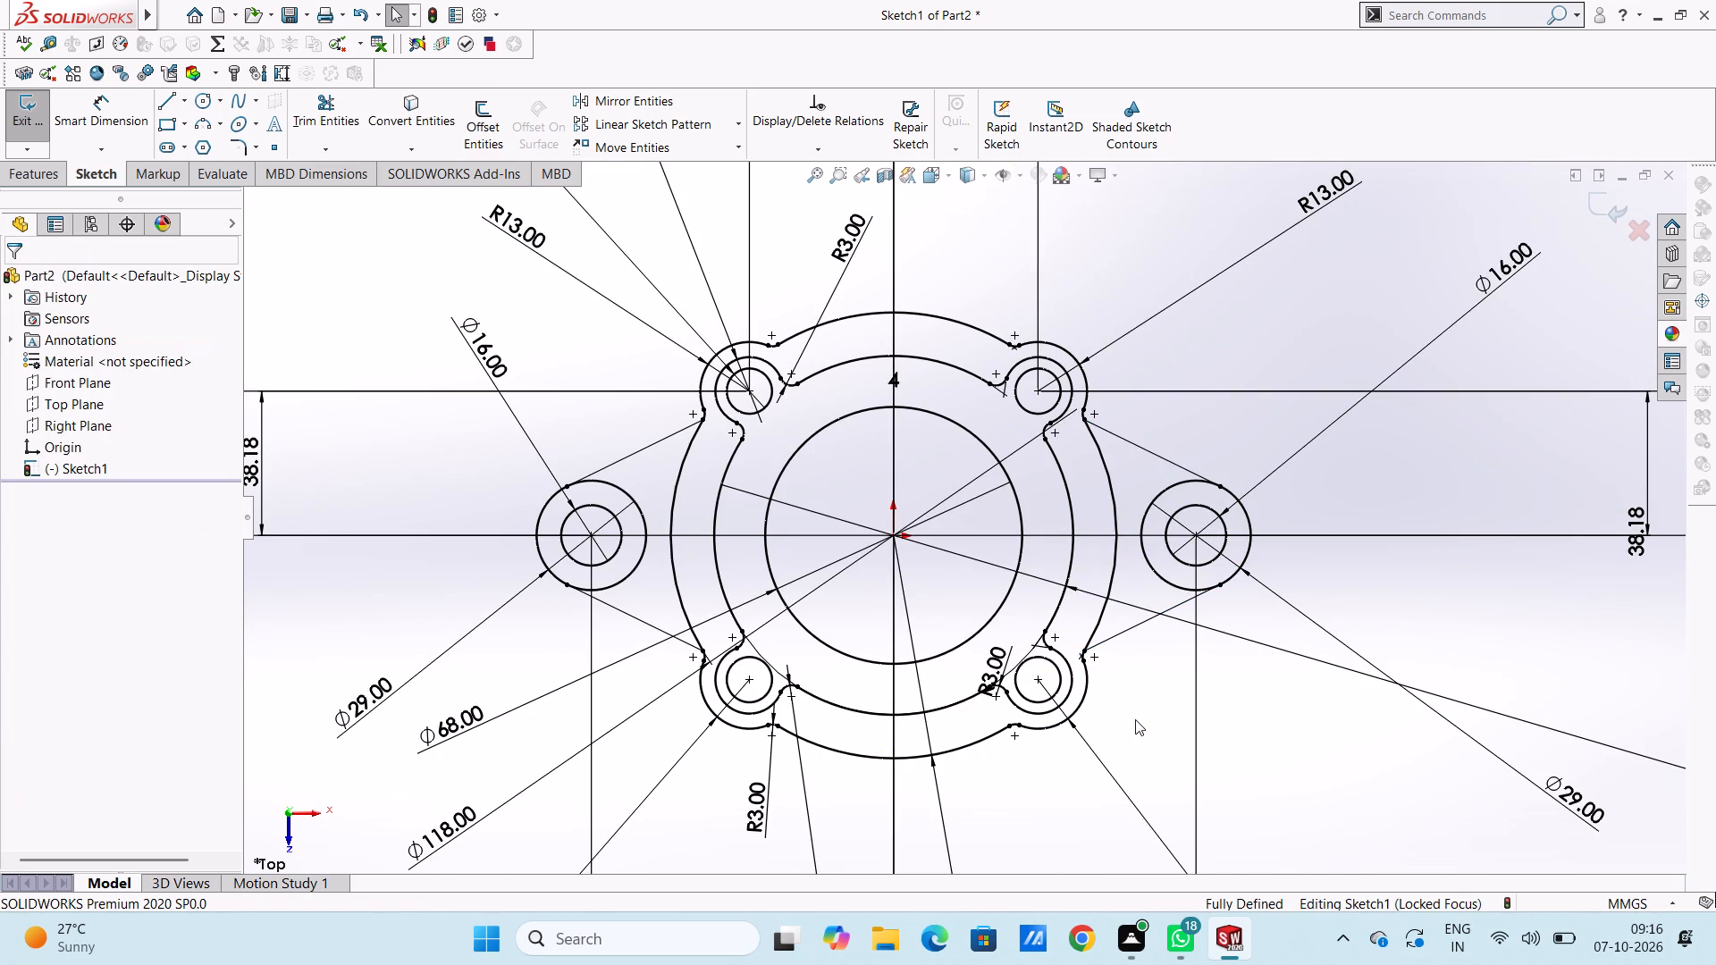
key(Escape)
Trim away the outer outline's left arc segment between the upper-left and lower-left bridging arcs.
scroll(1055, 542, down, 3)
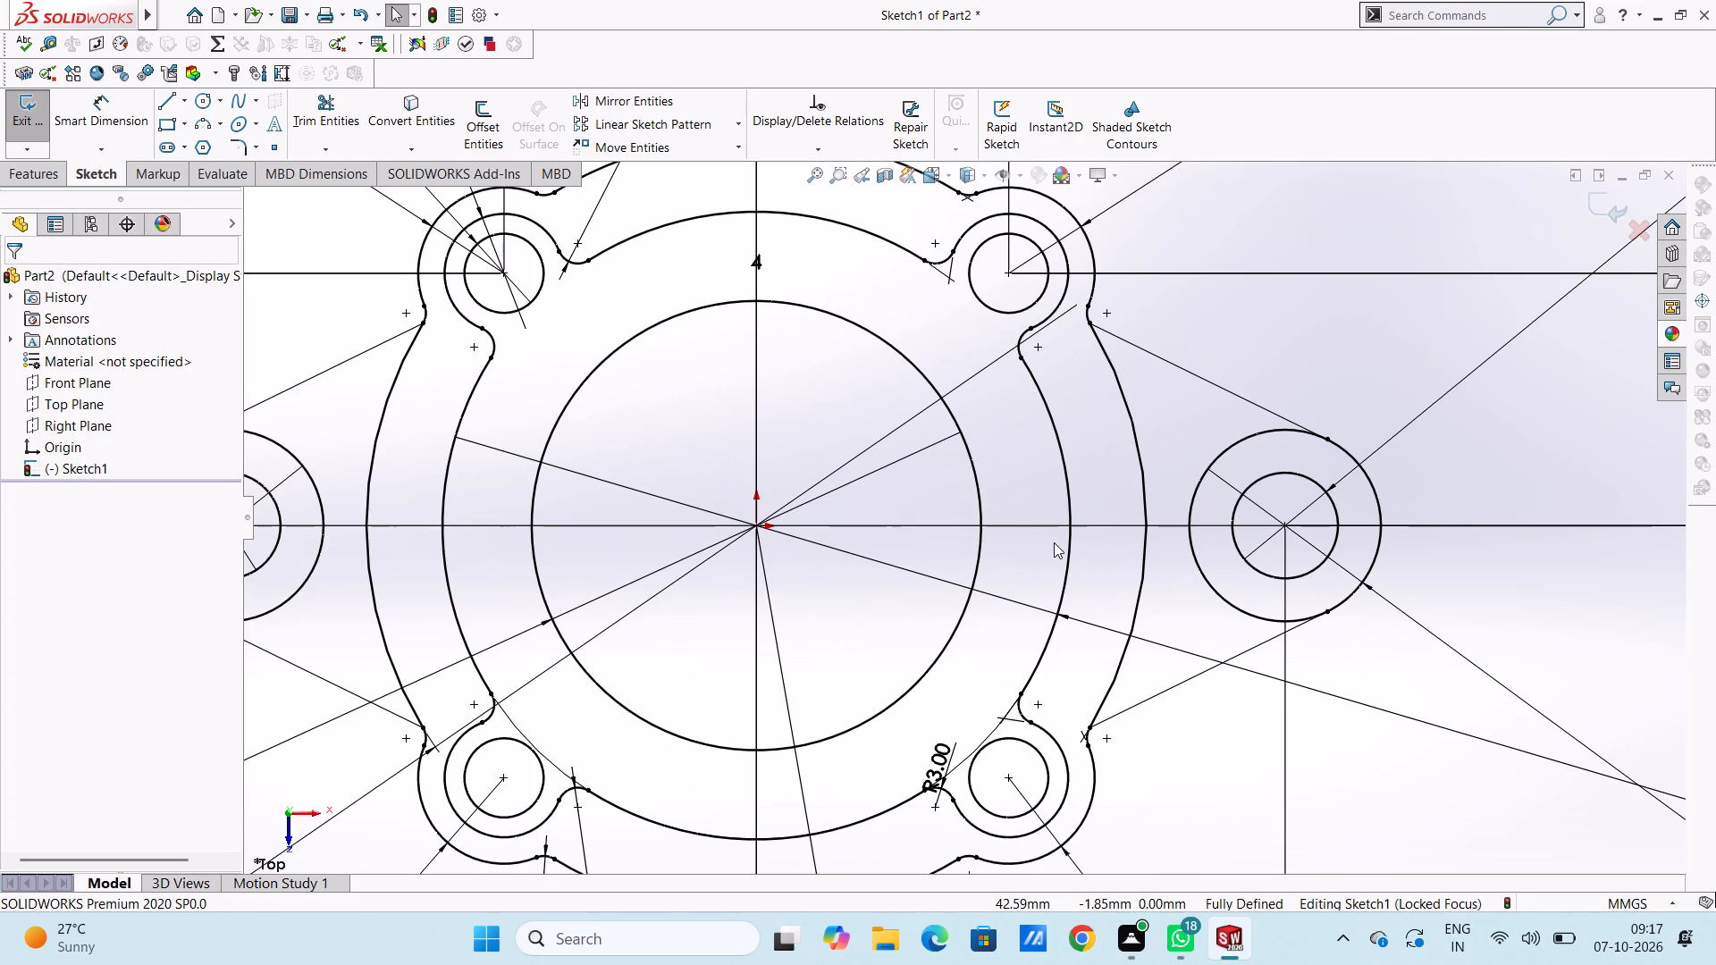
scroll(711, 413, up, 3)
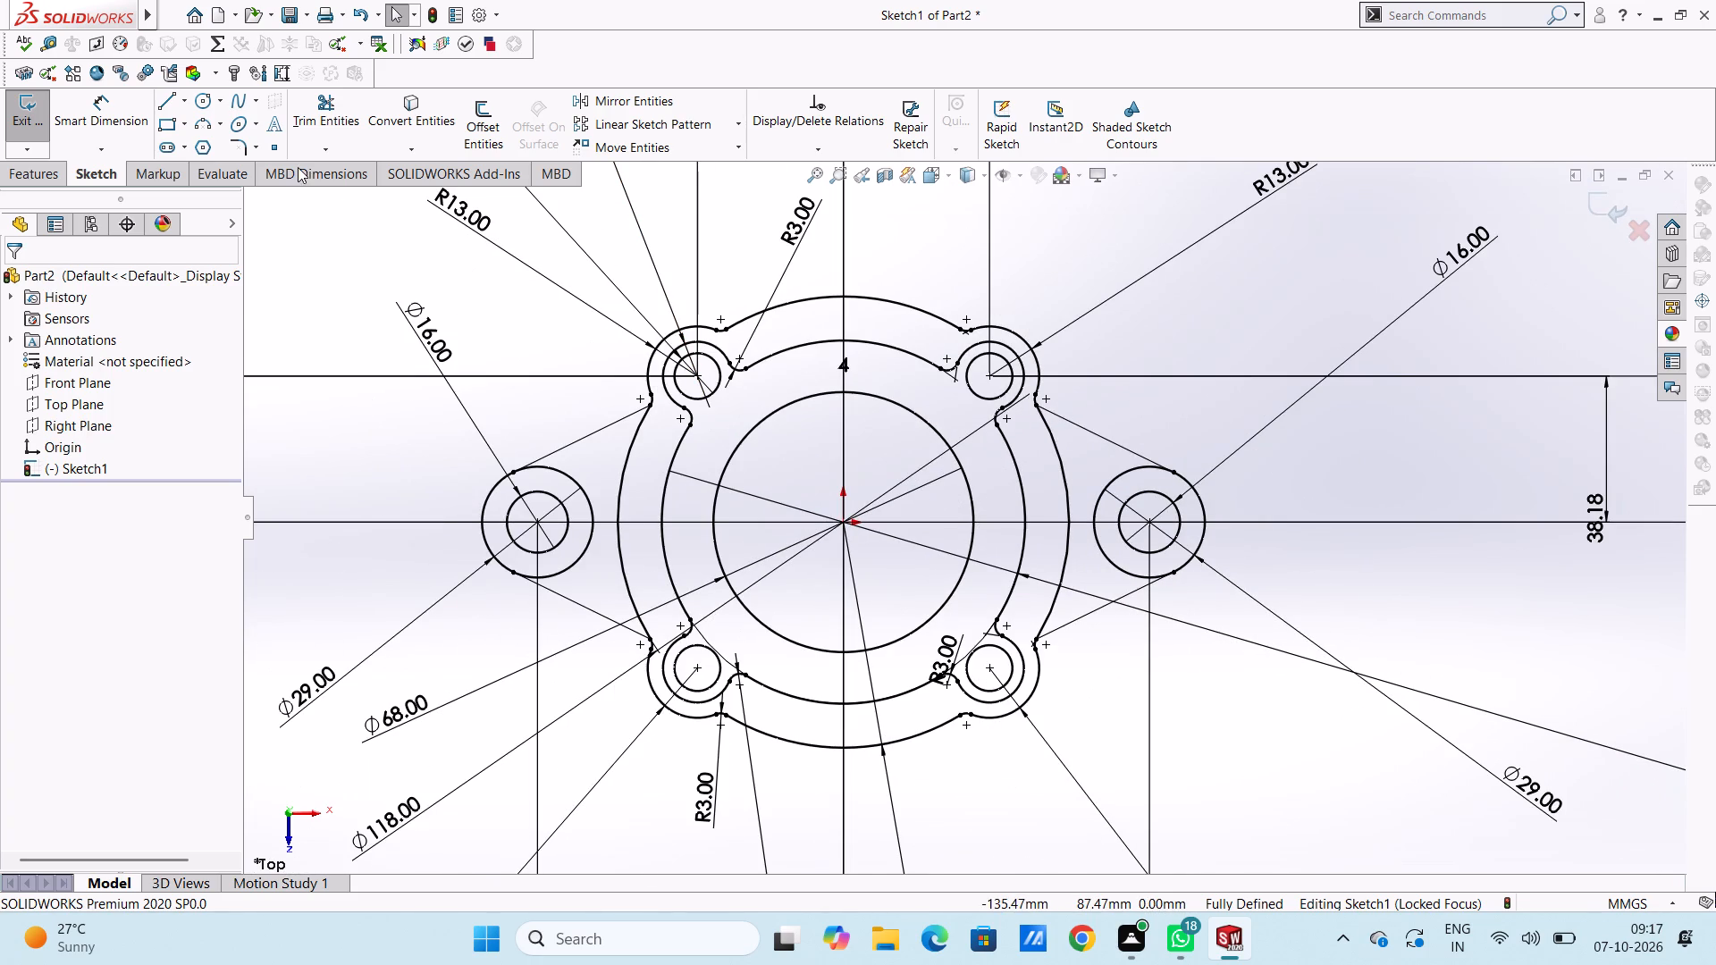
click(322, 115)
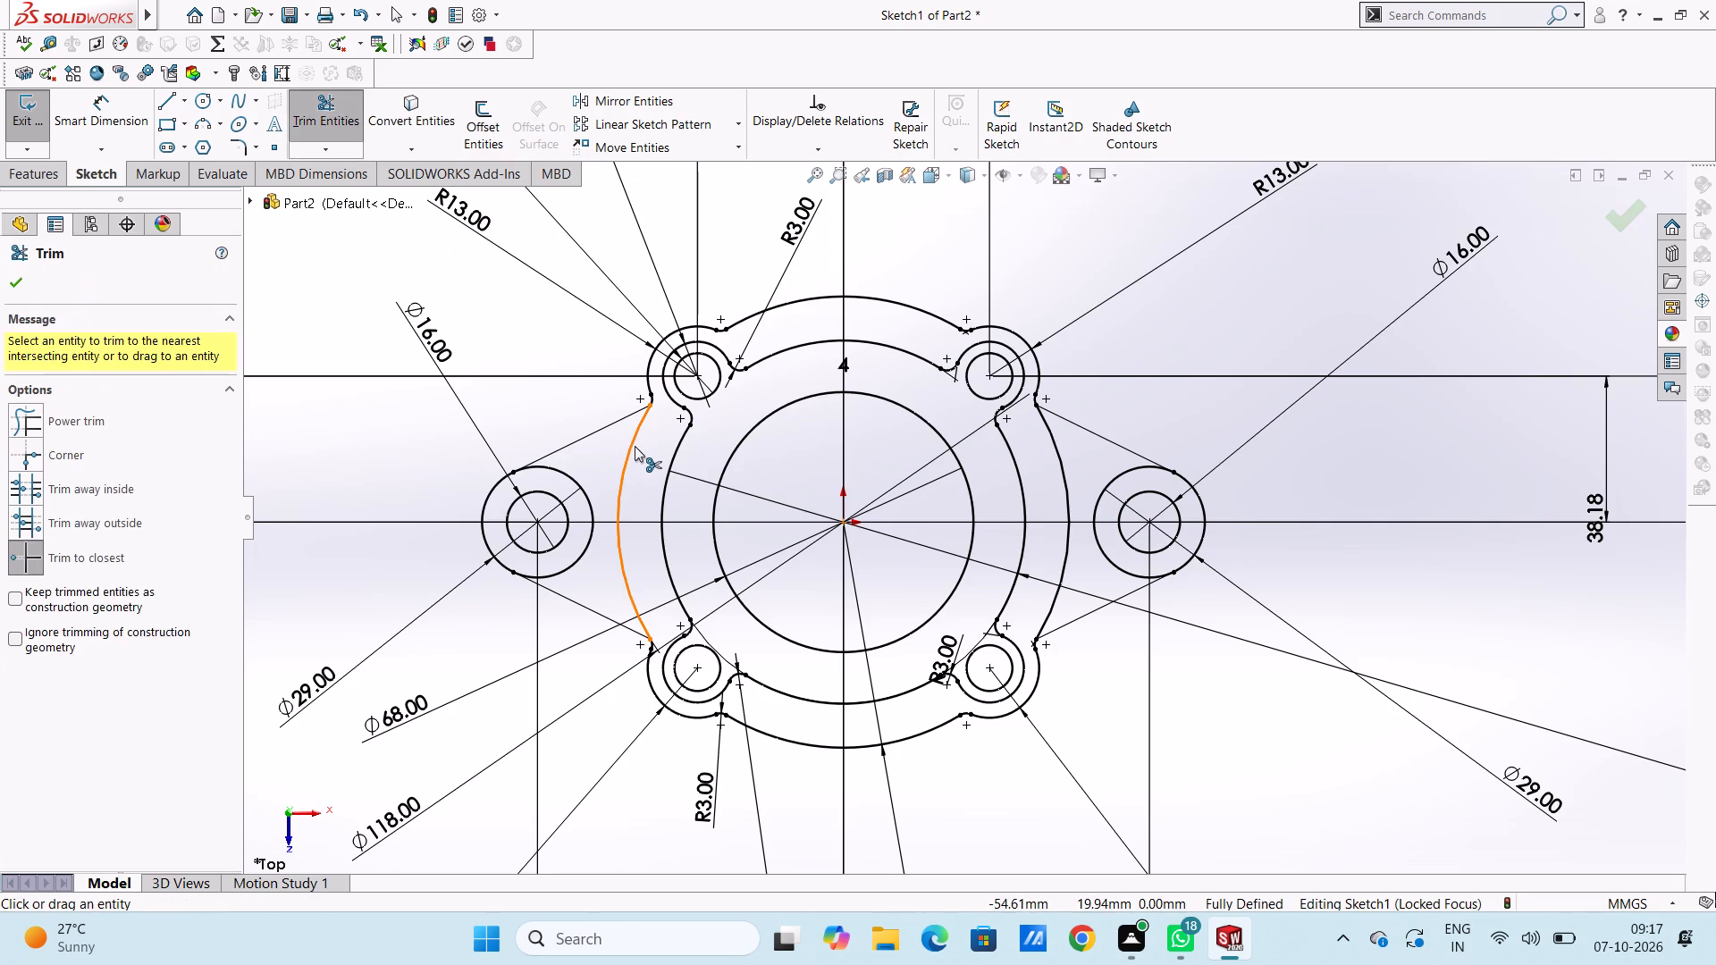
click(635, 446)
scroll(635, 436, down, 4)
scroll(816, 382, down, 4)
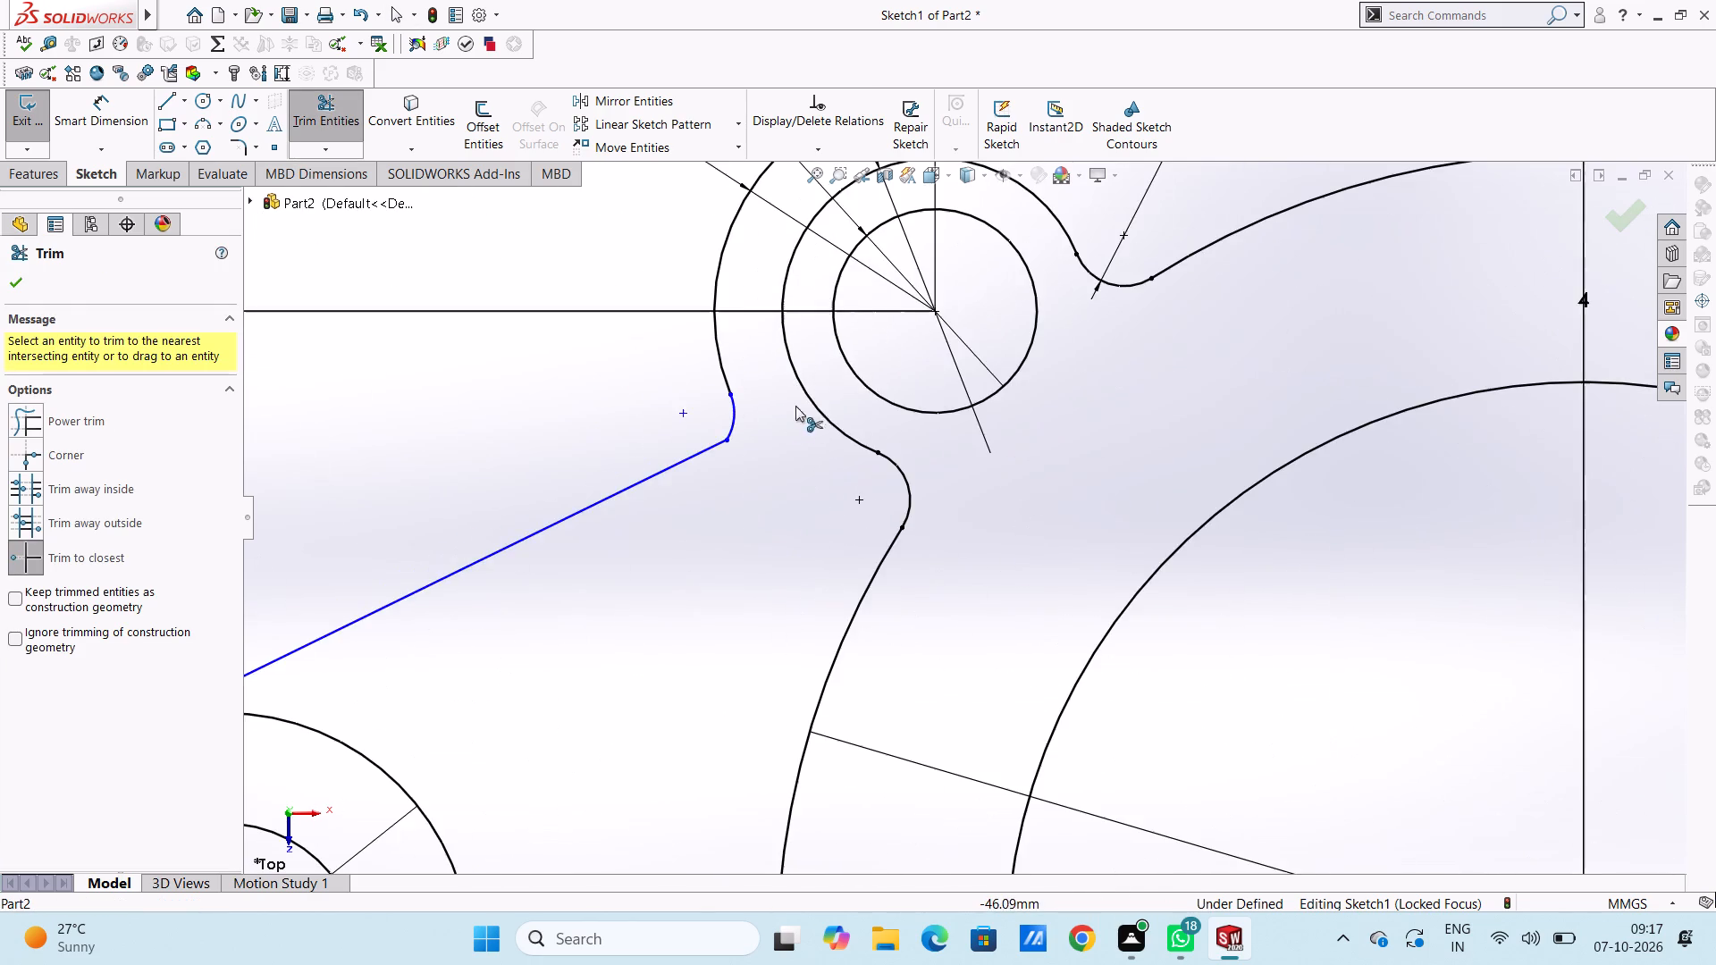
scroll(764, 432, down, 9)
scroll(821, 513, down, 1)
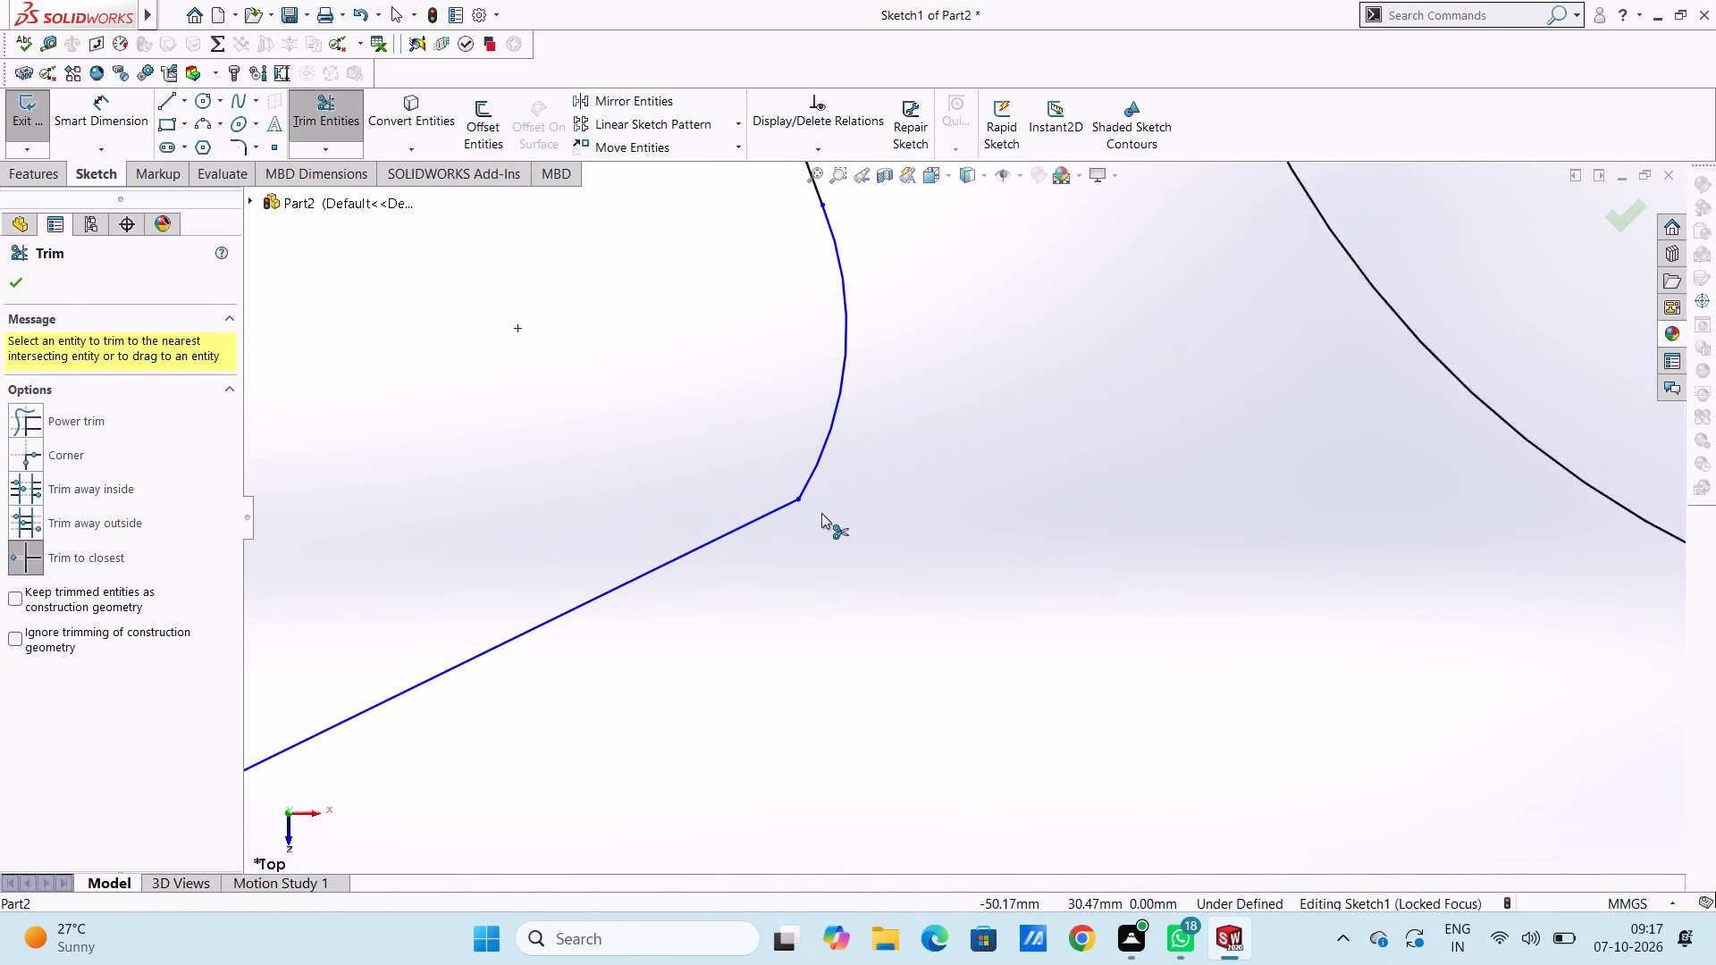
scroll(821, 513, down, 2)
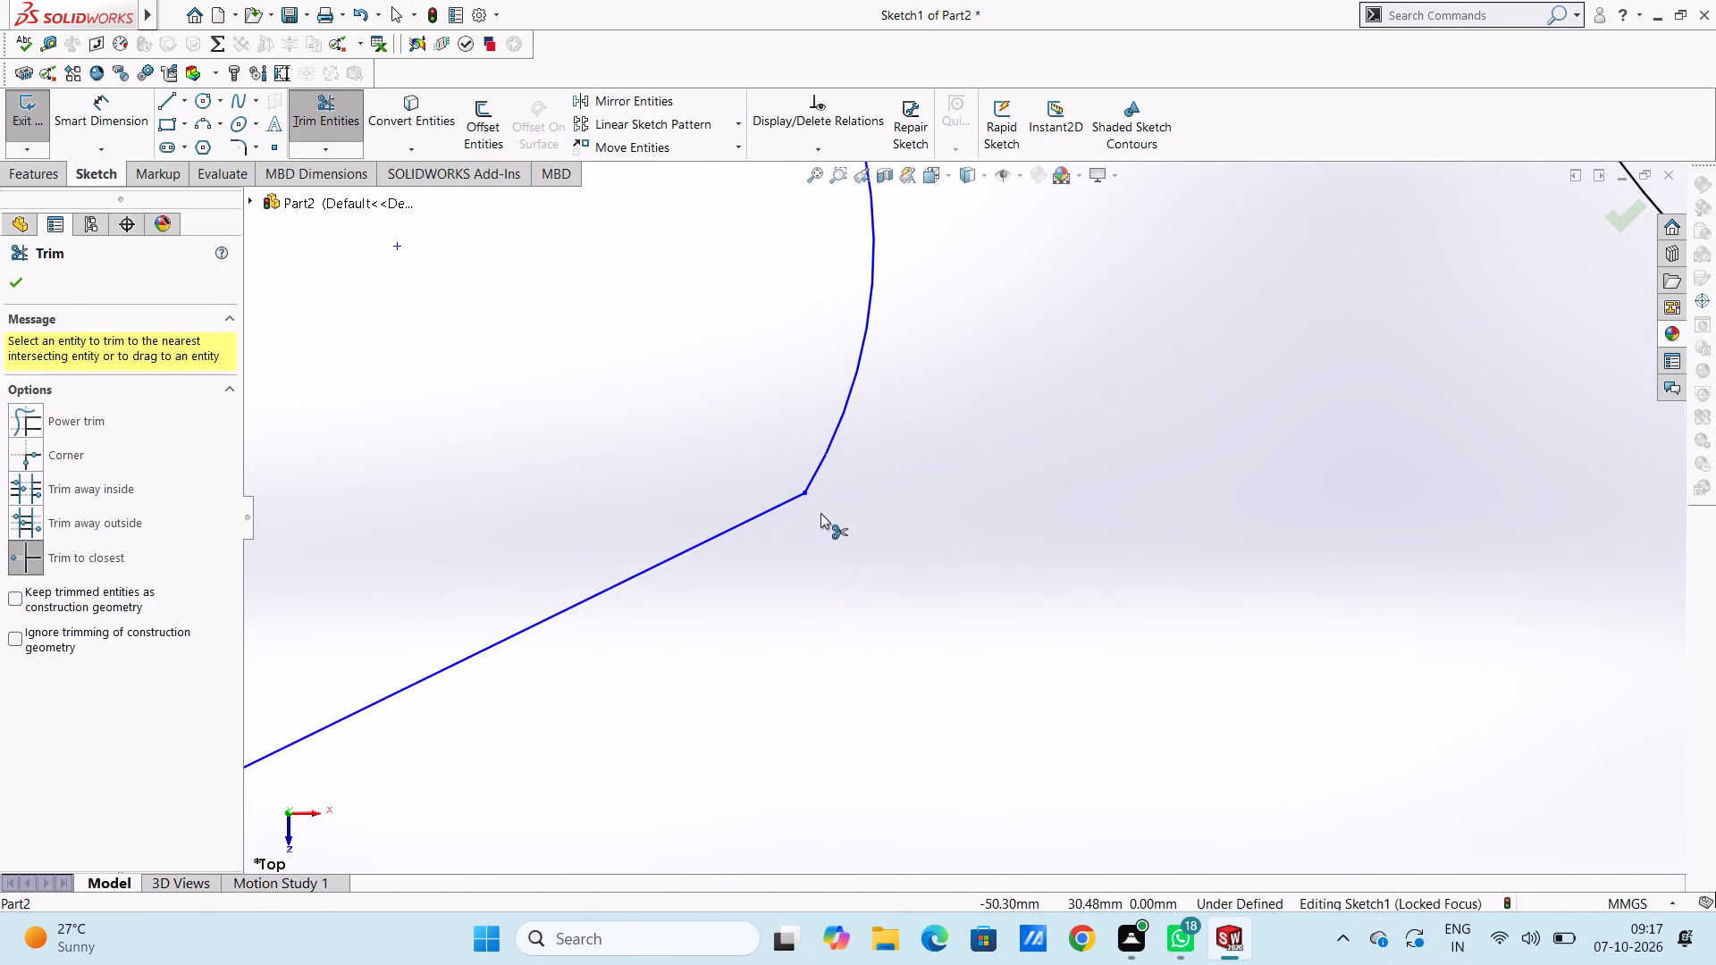
scroll(808, 498, down, 5)
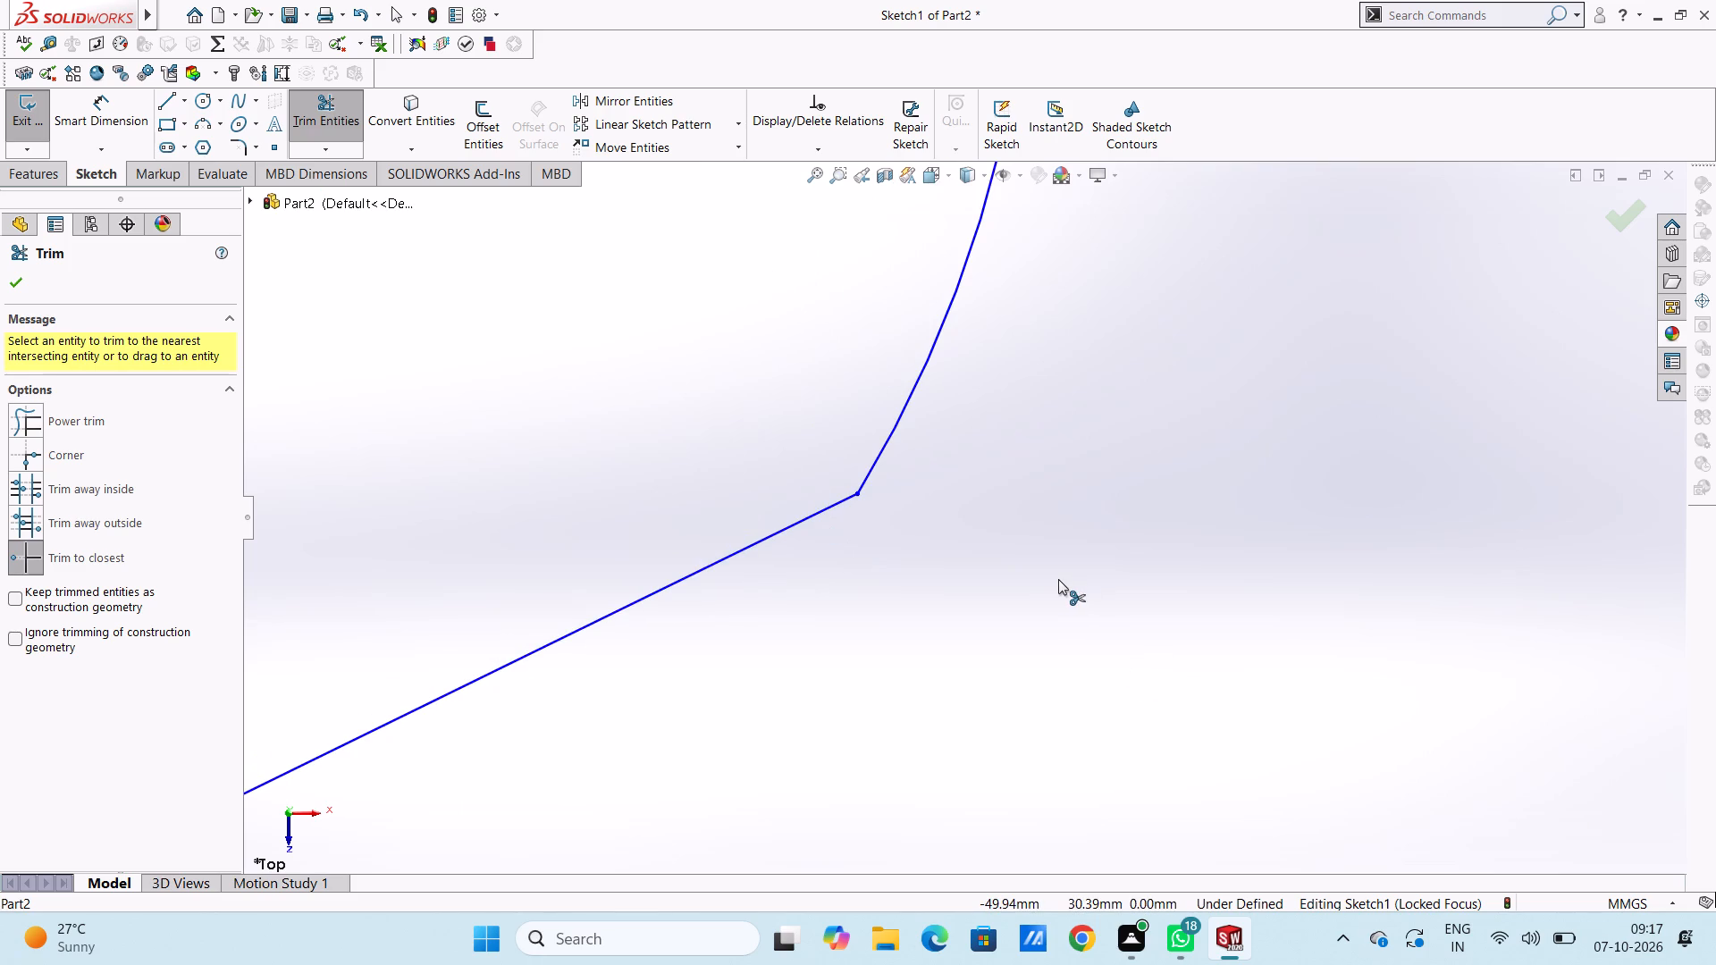
key(Escape)
key(Escape)
Make the outer outline's upper-left 3 mm bridging arc tangent to the line from the left 29 mm circle.
scroll(1057, 578, up, 9)
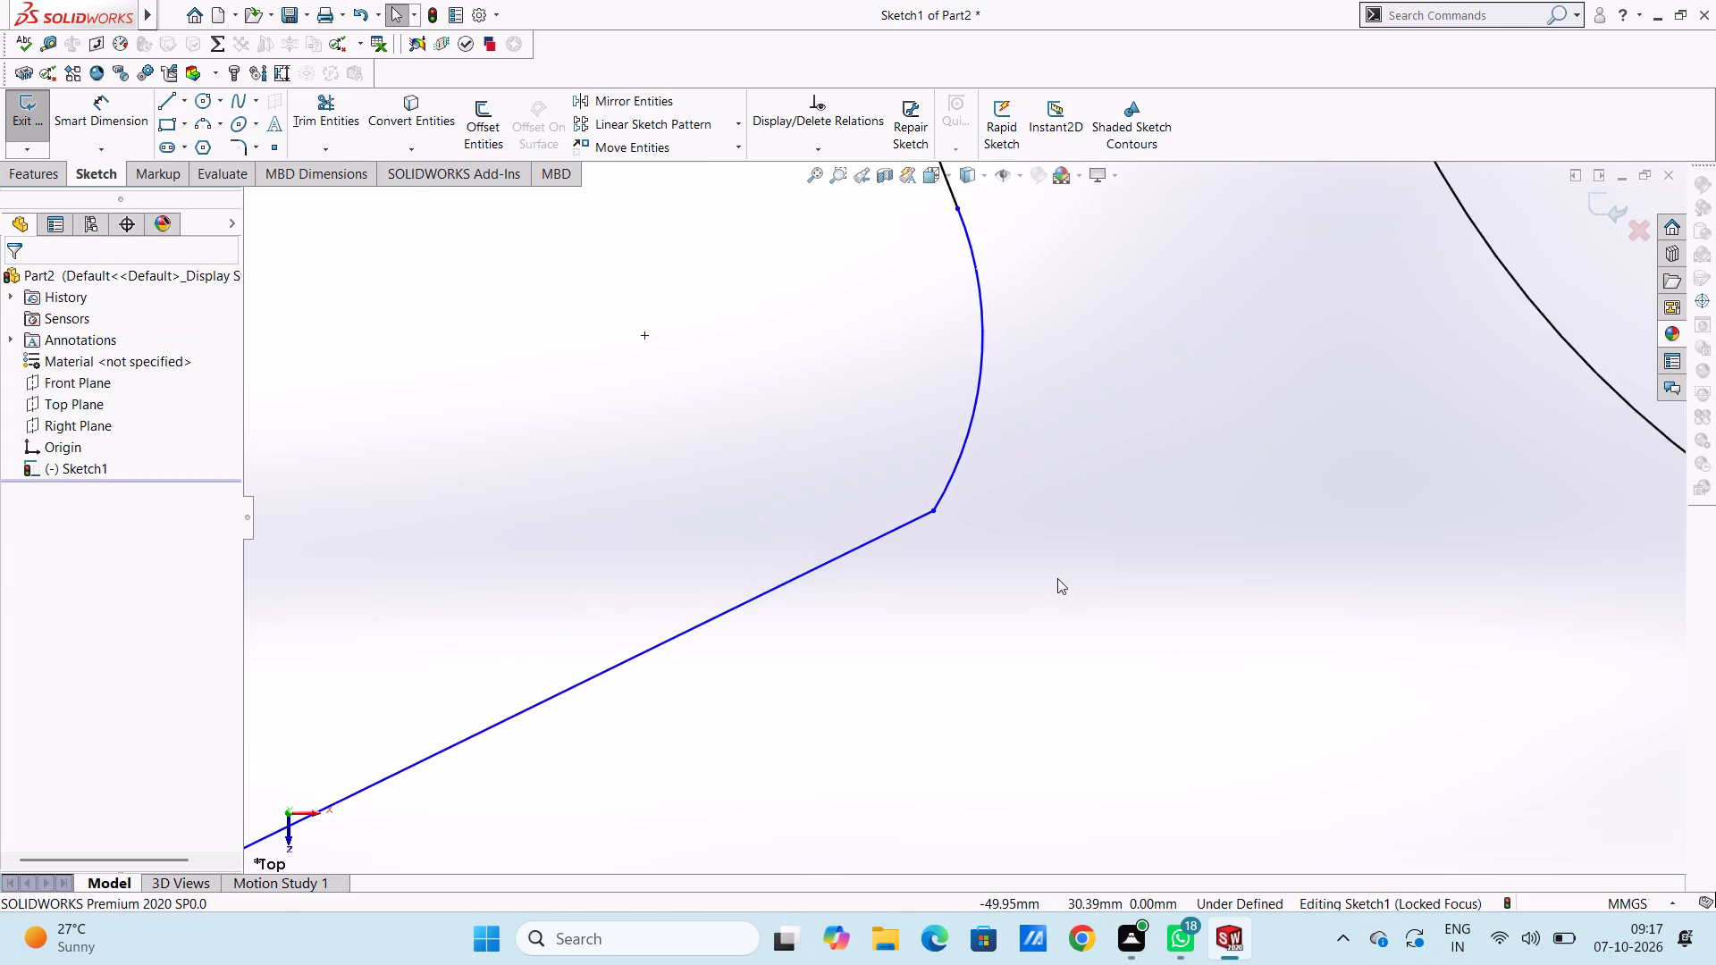
scroll(1057, 578, up, 6)
click(964, 484)
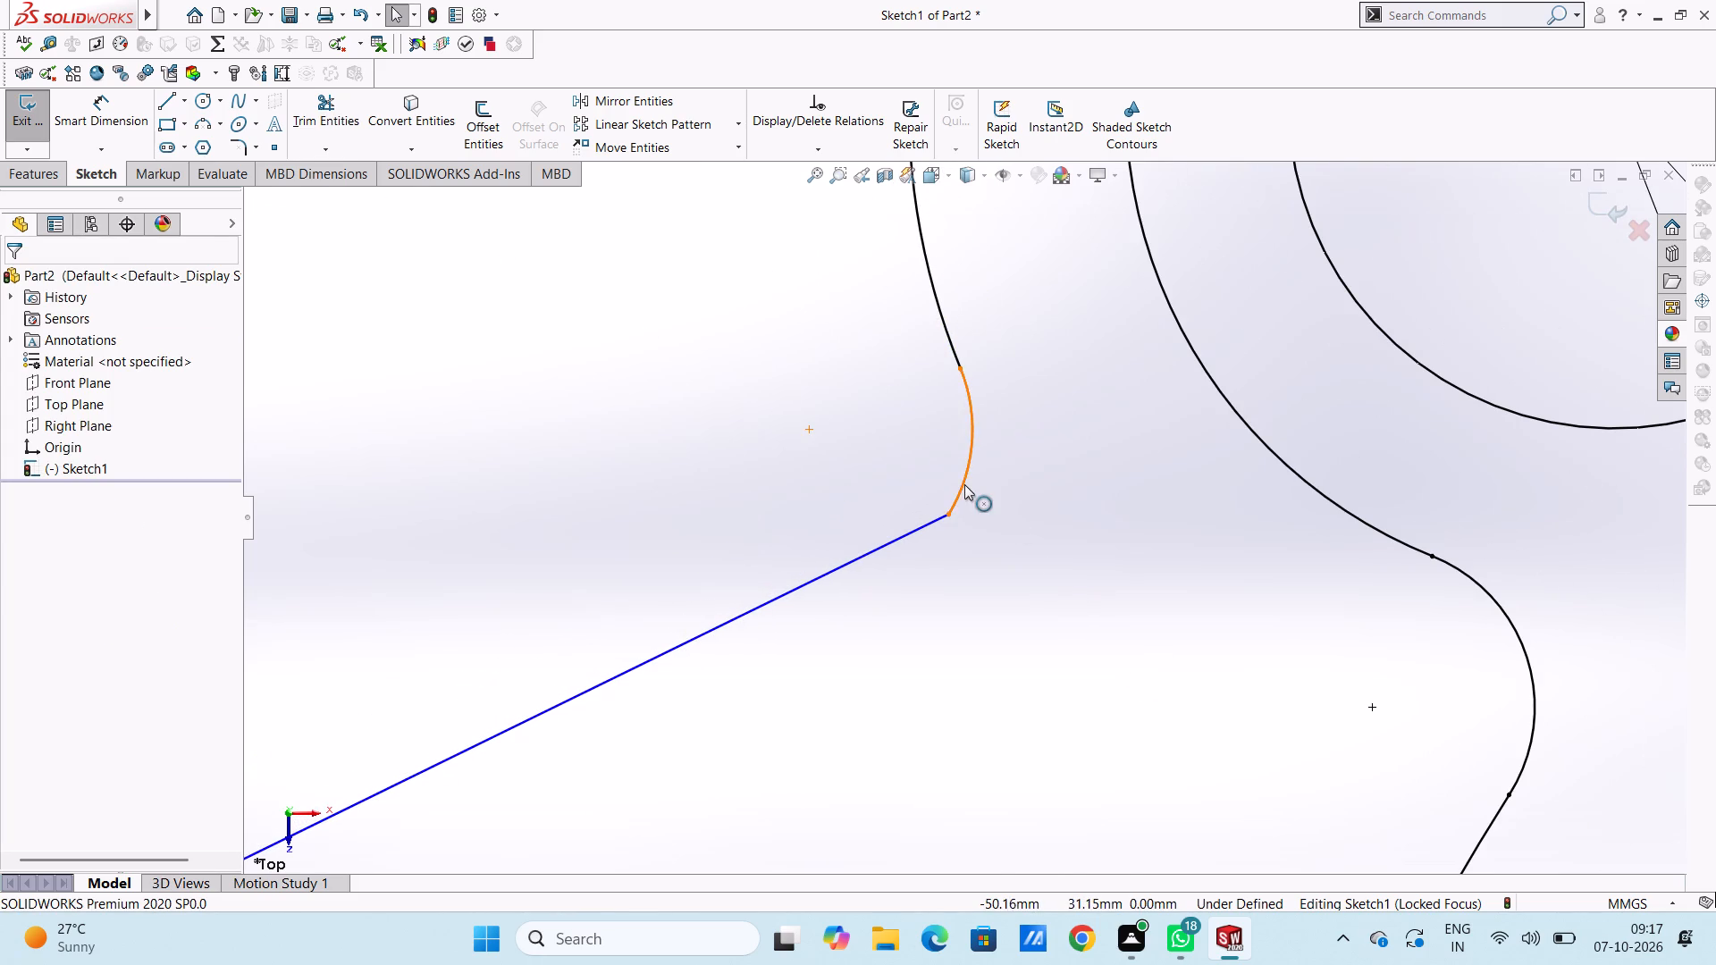
ctrl+click(923, 529)
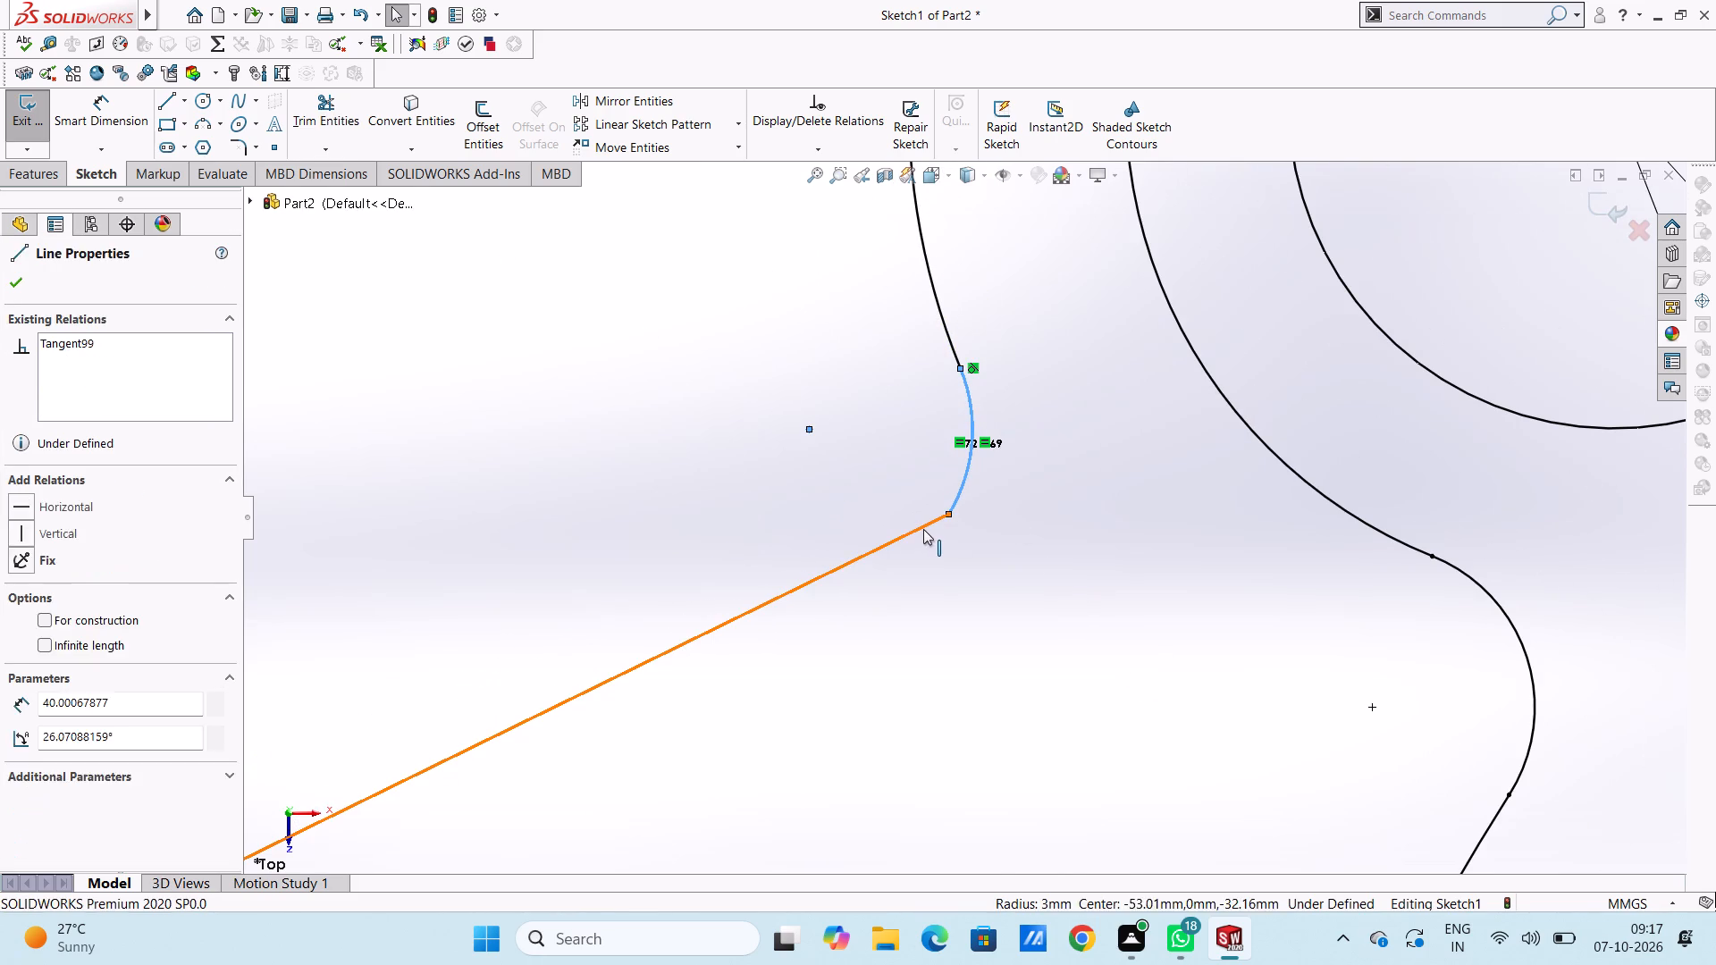
click(15, 593)
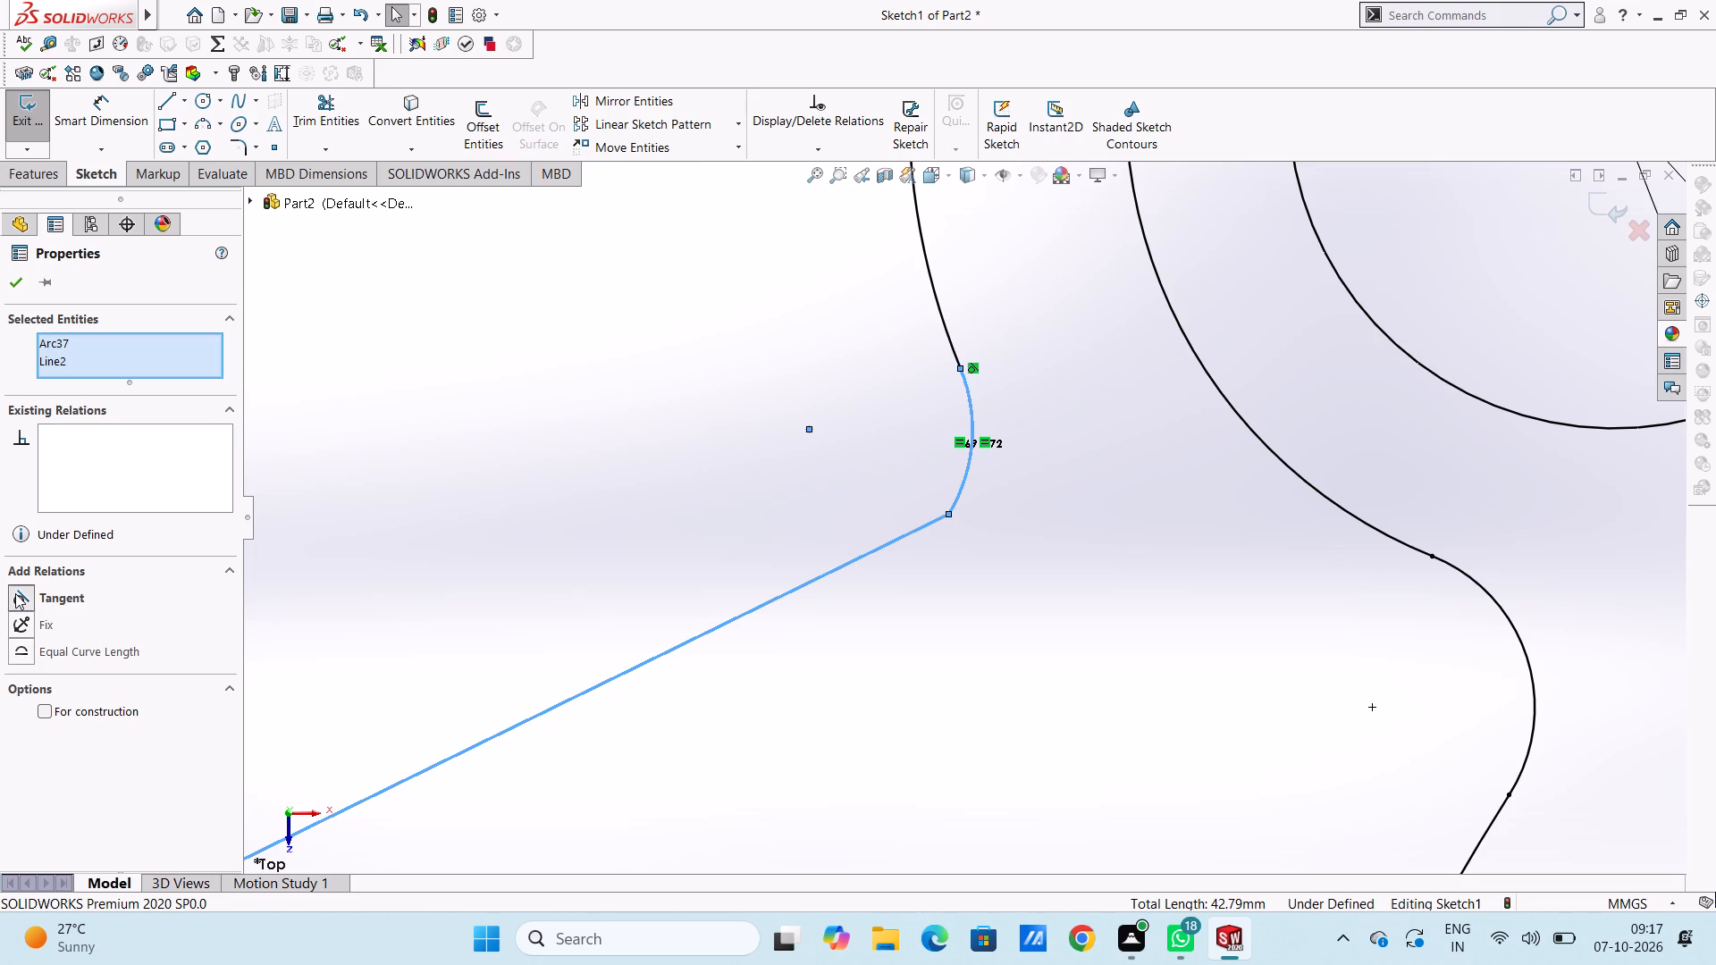
click(519, 533)
Trim away the outer outline's right arc segment between the upper-right and lower-right bridging arcs.
scroll(876, 547, up, 13)
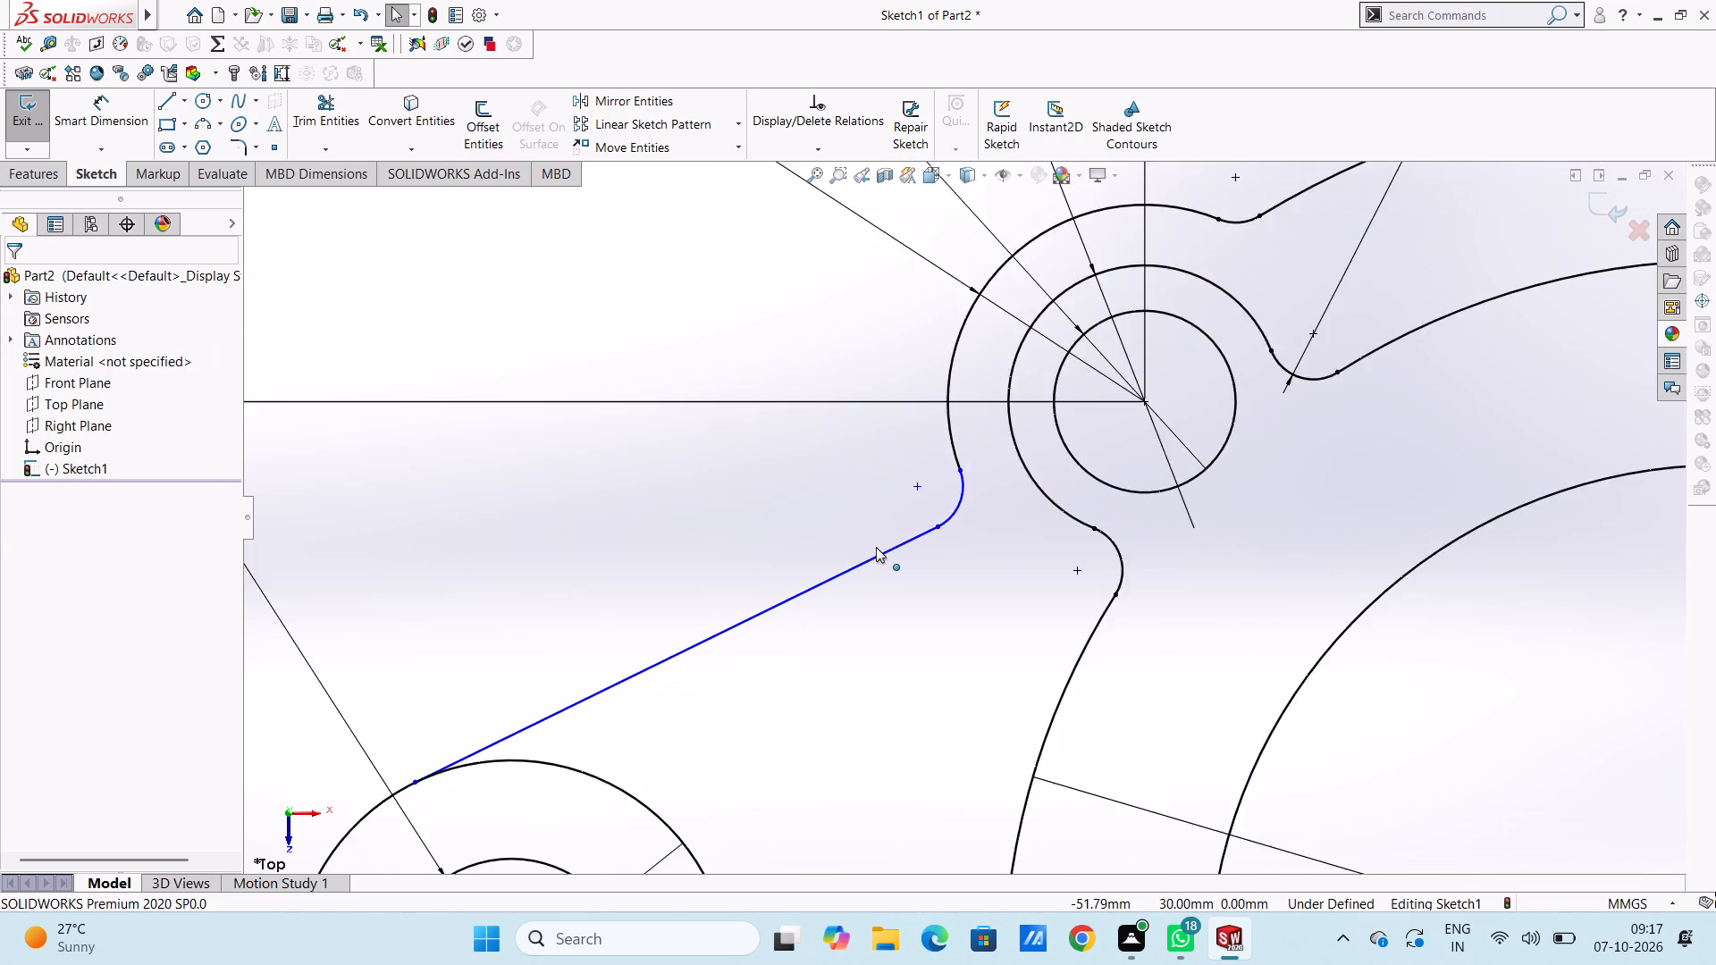
scroll(876, 547, up, 10)
scroll(1204, 693, up, 1)
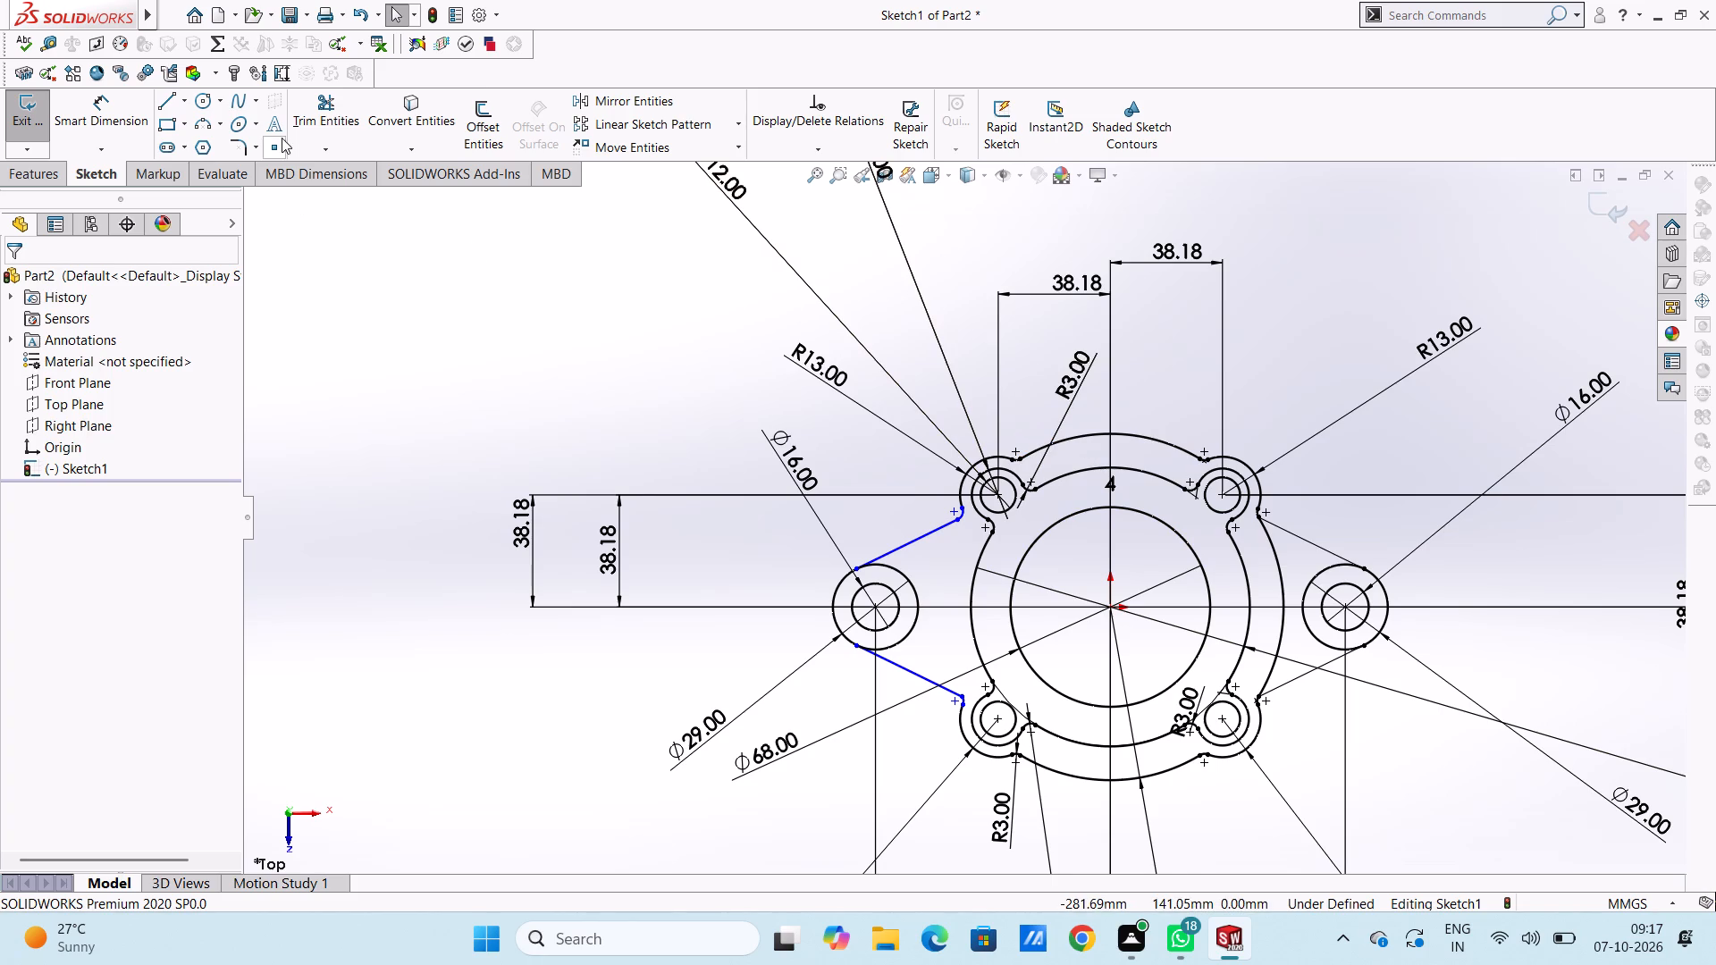
click(329, 95)
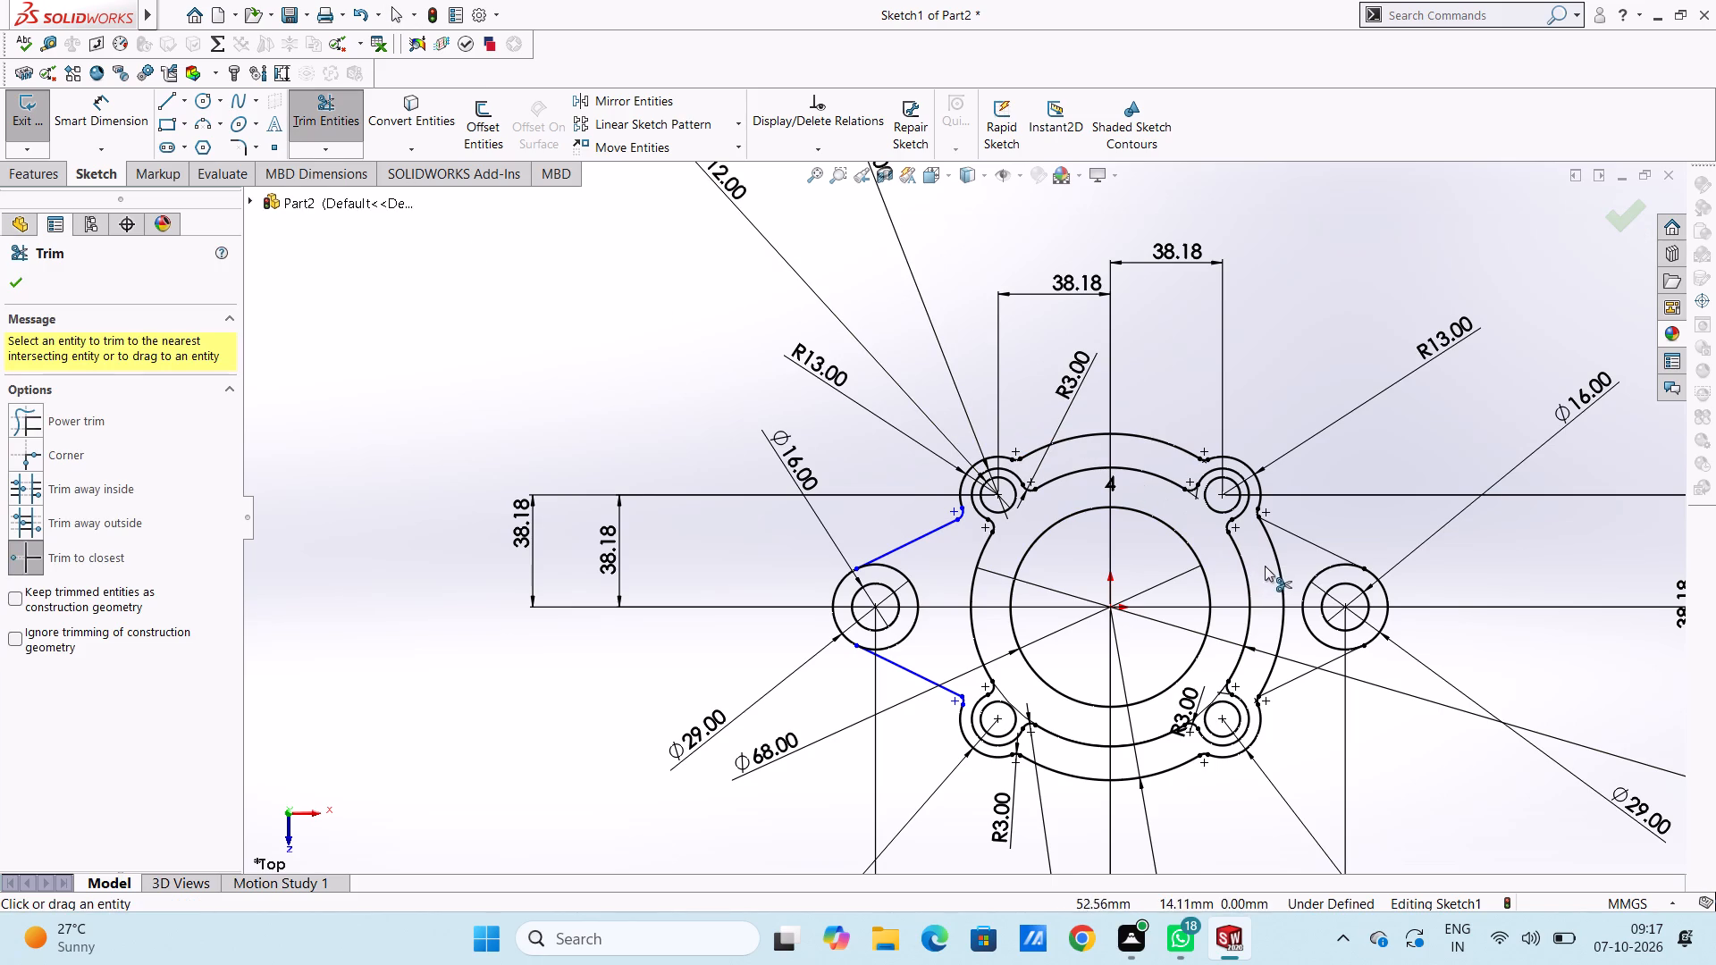
click(1275, 572)
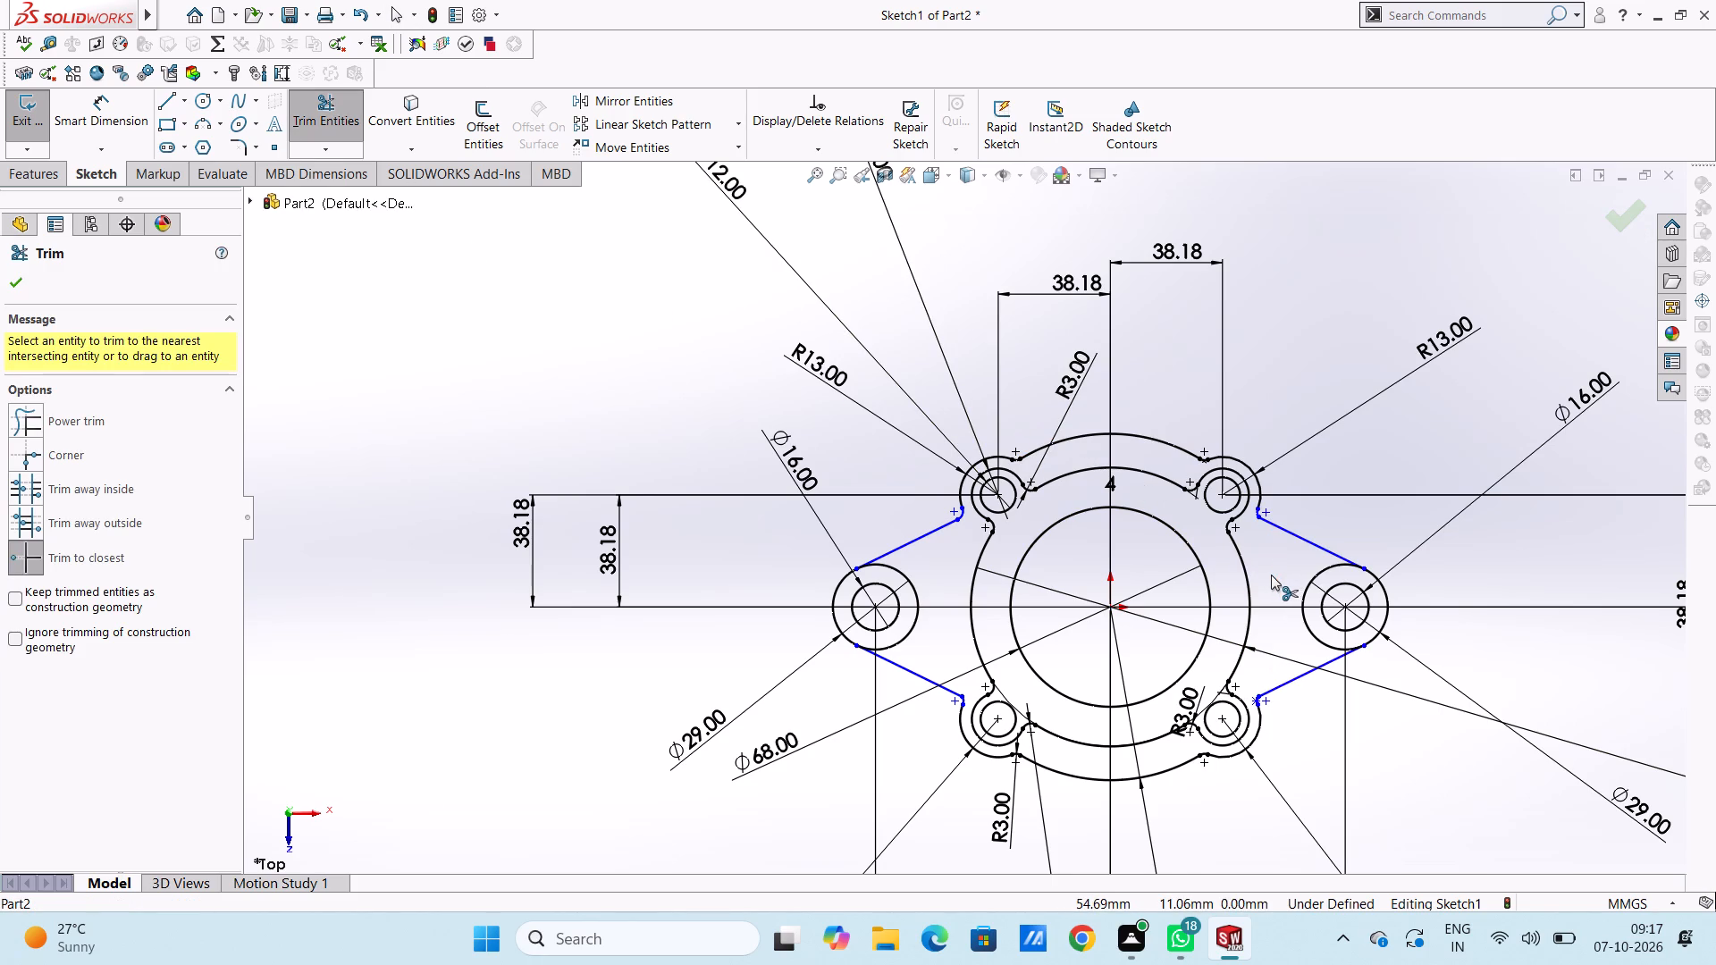
key(Escape)
key(Escape)
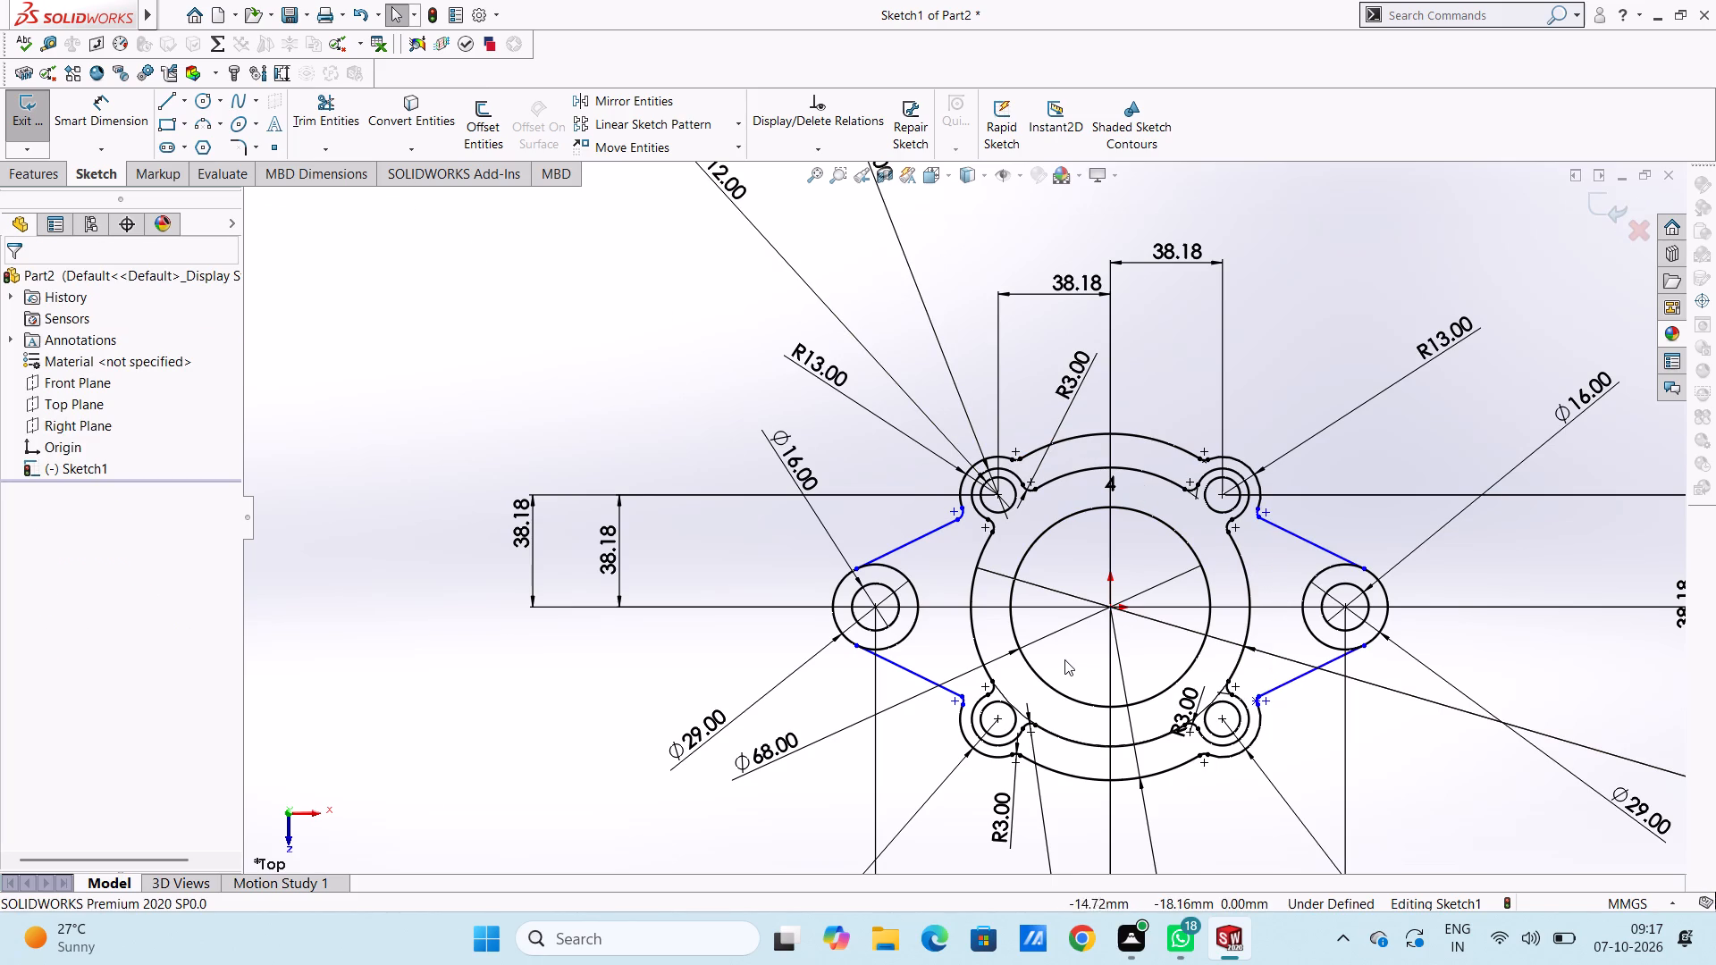
Make the outer outline's lower-left 3 mm bridging arc tangent to the lower line from the left 29 mm circle.
scroll(1046, 686, down, 5)
scroll(855, 599, down, 4)
scroll(946, 504, down, 5)
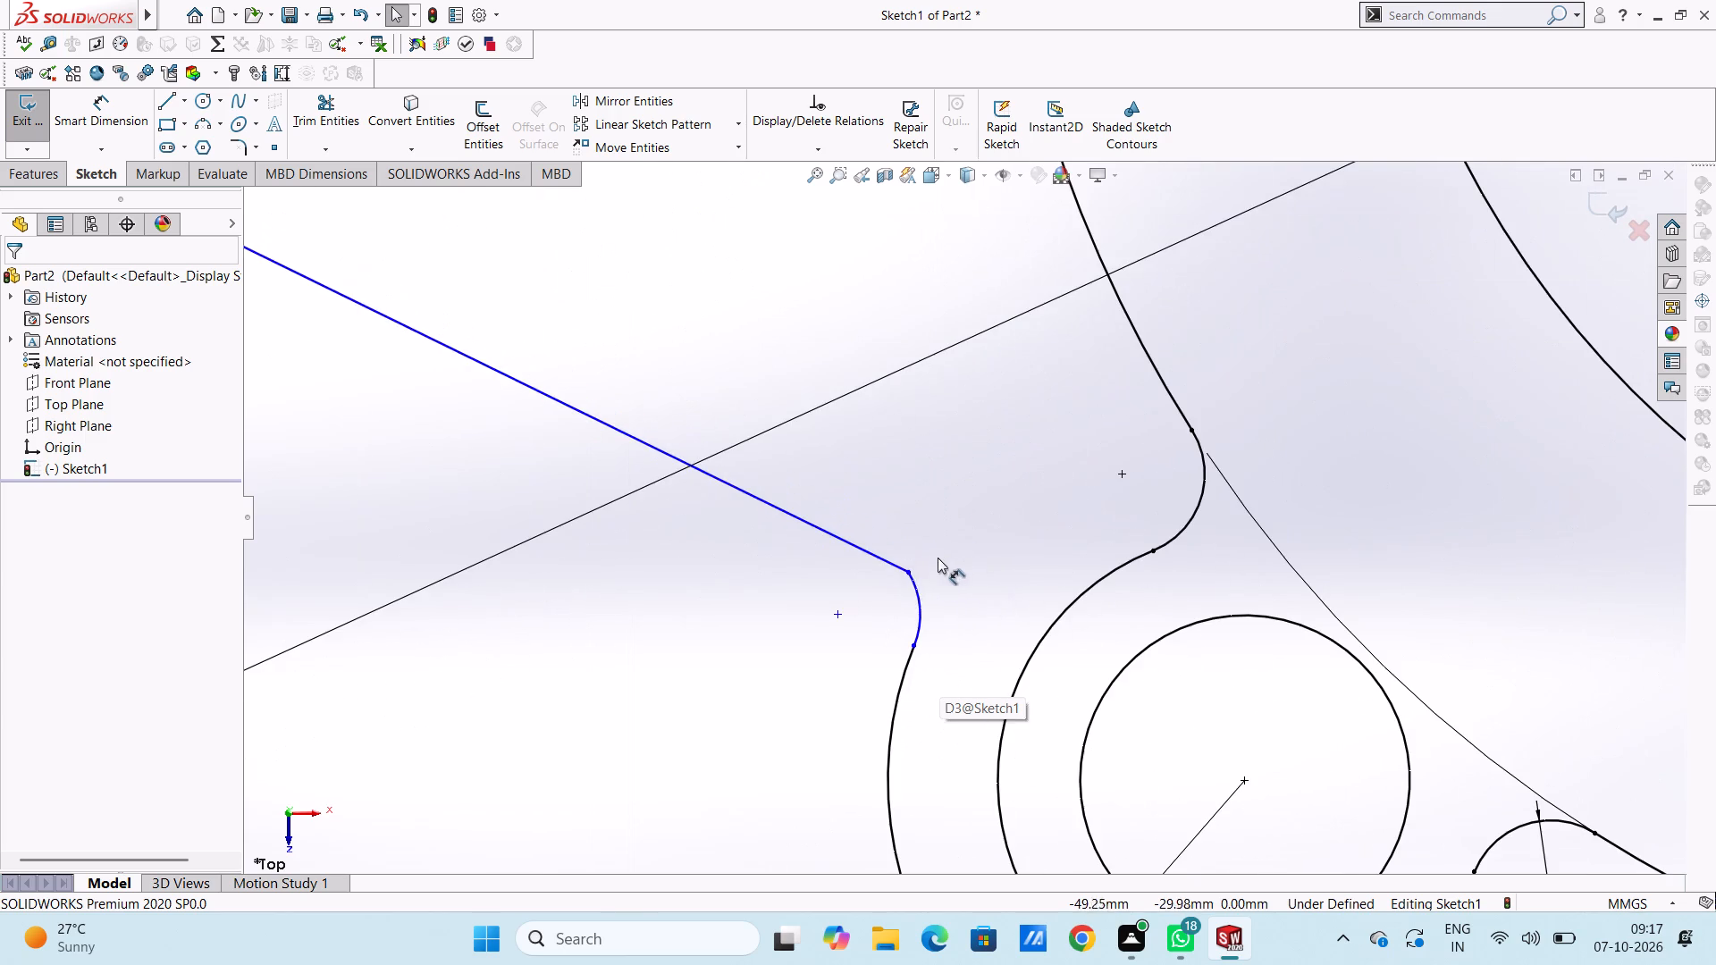
scroll(886, 560, down, 4)
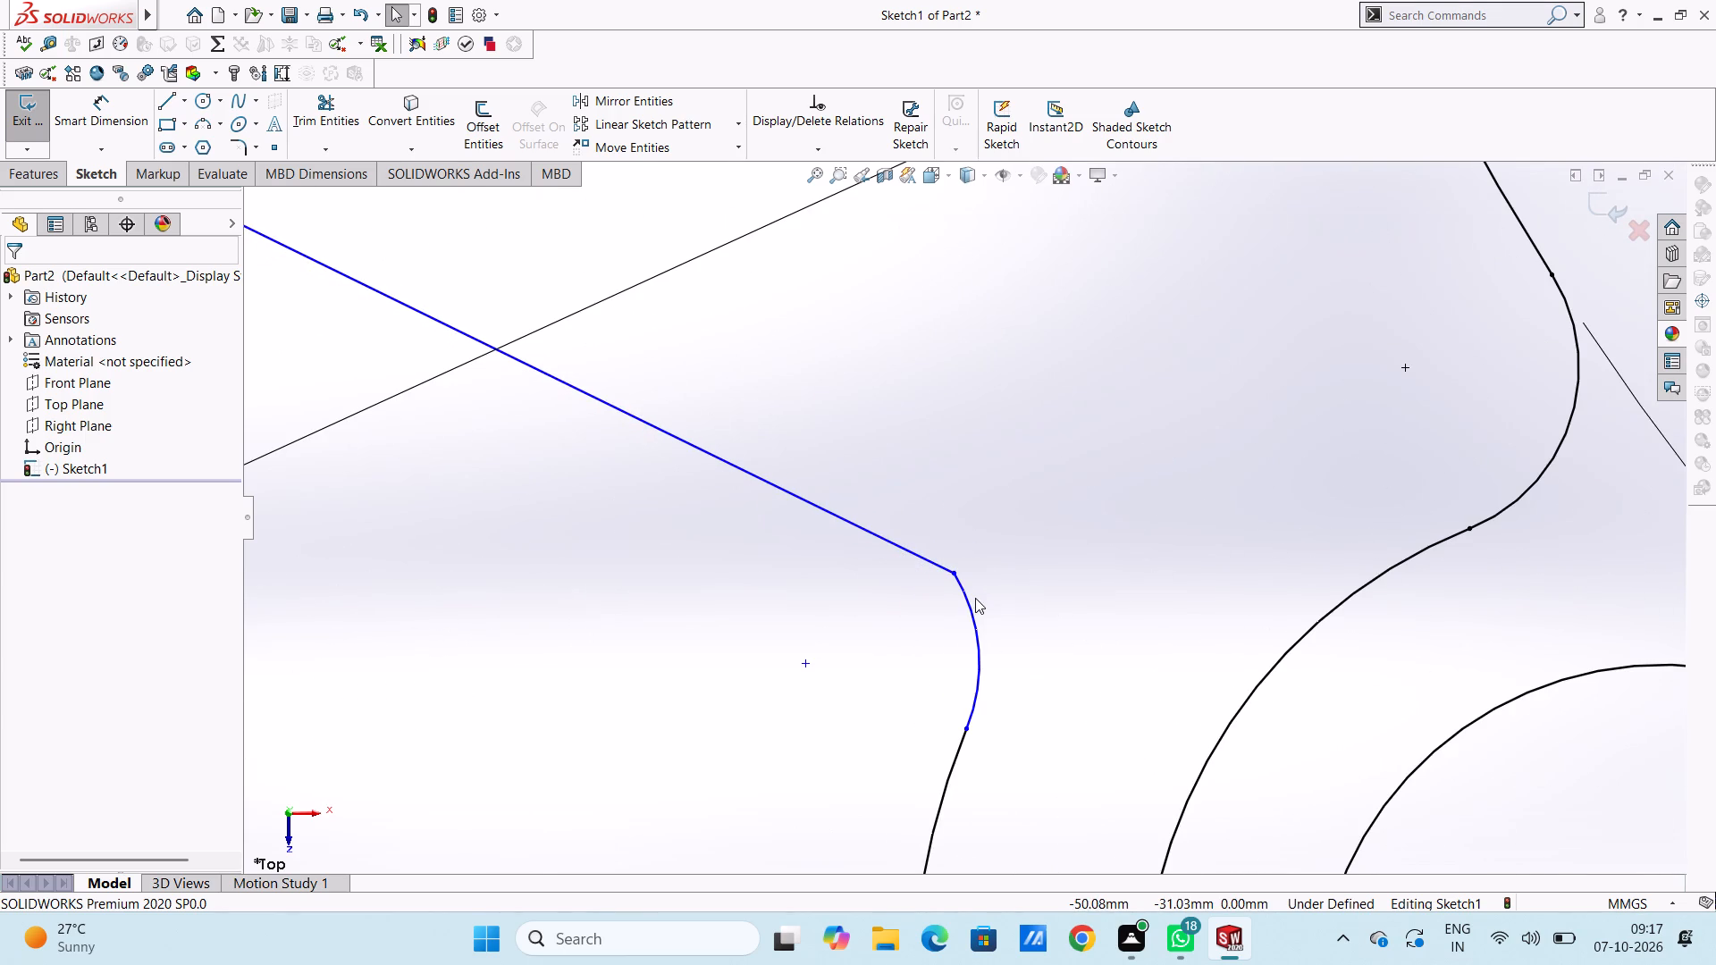
click(972, 599)
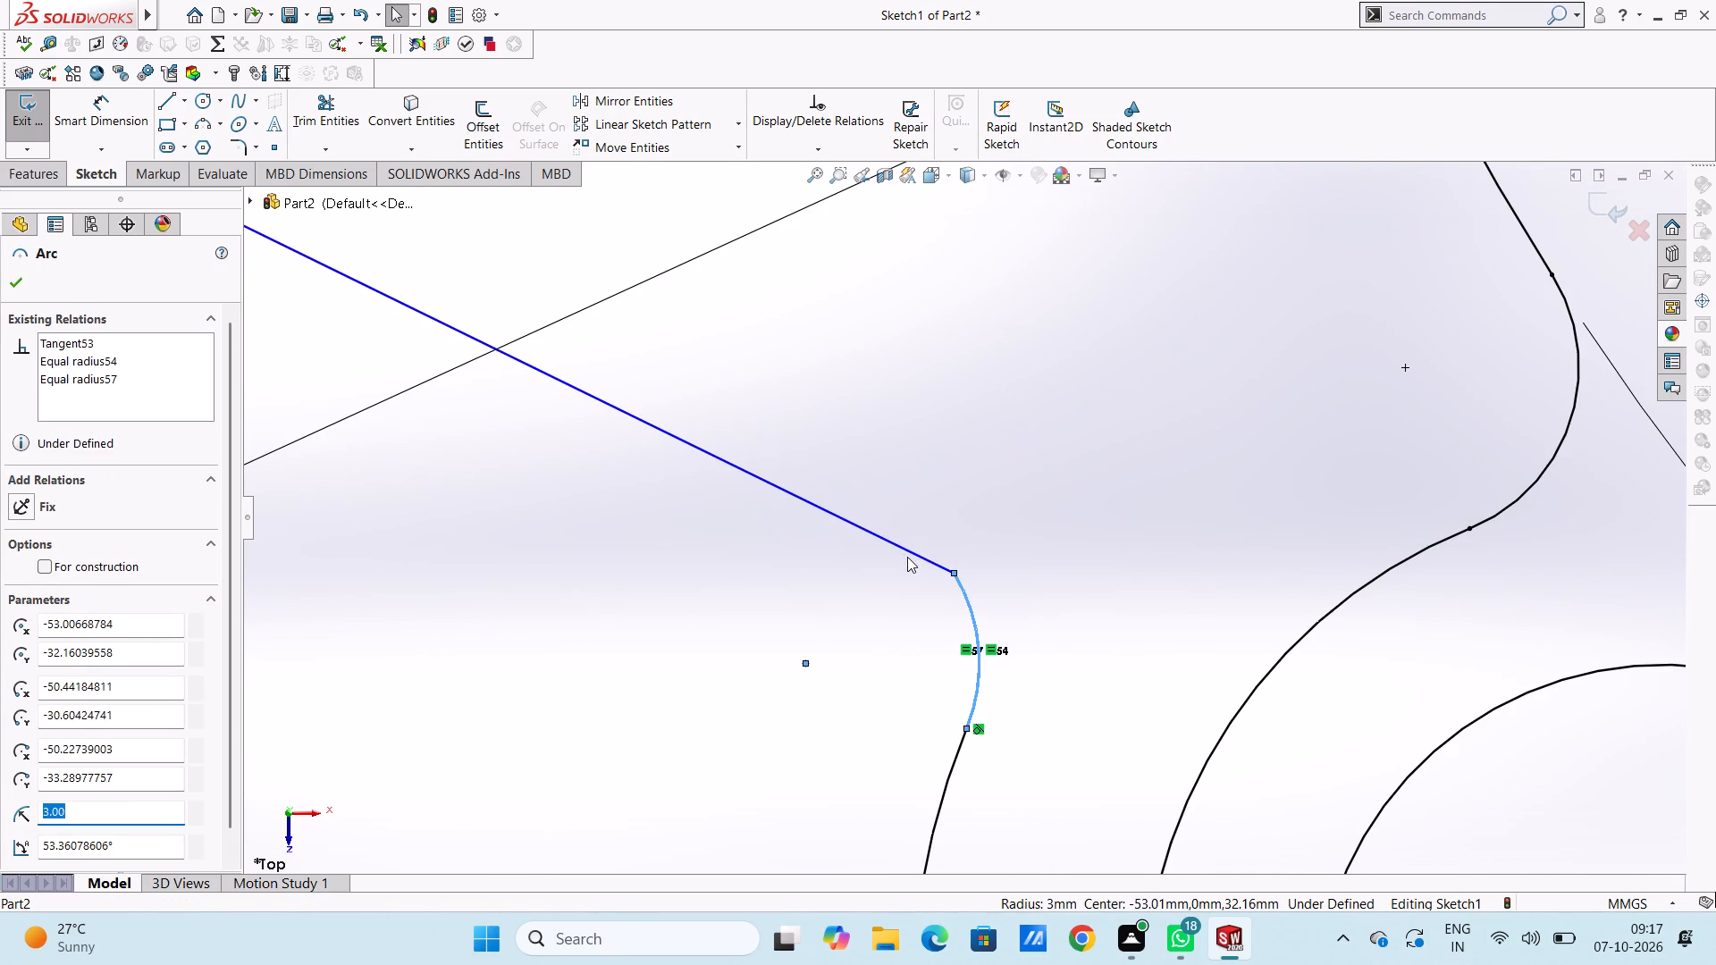
ctrl+click(907, 554)
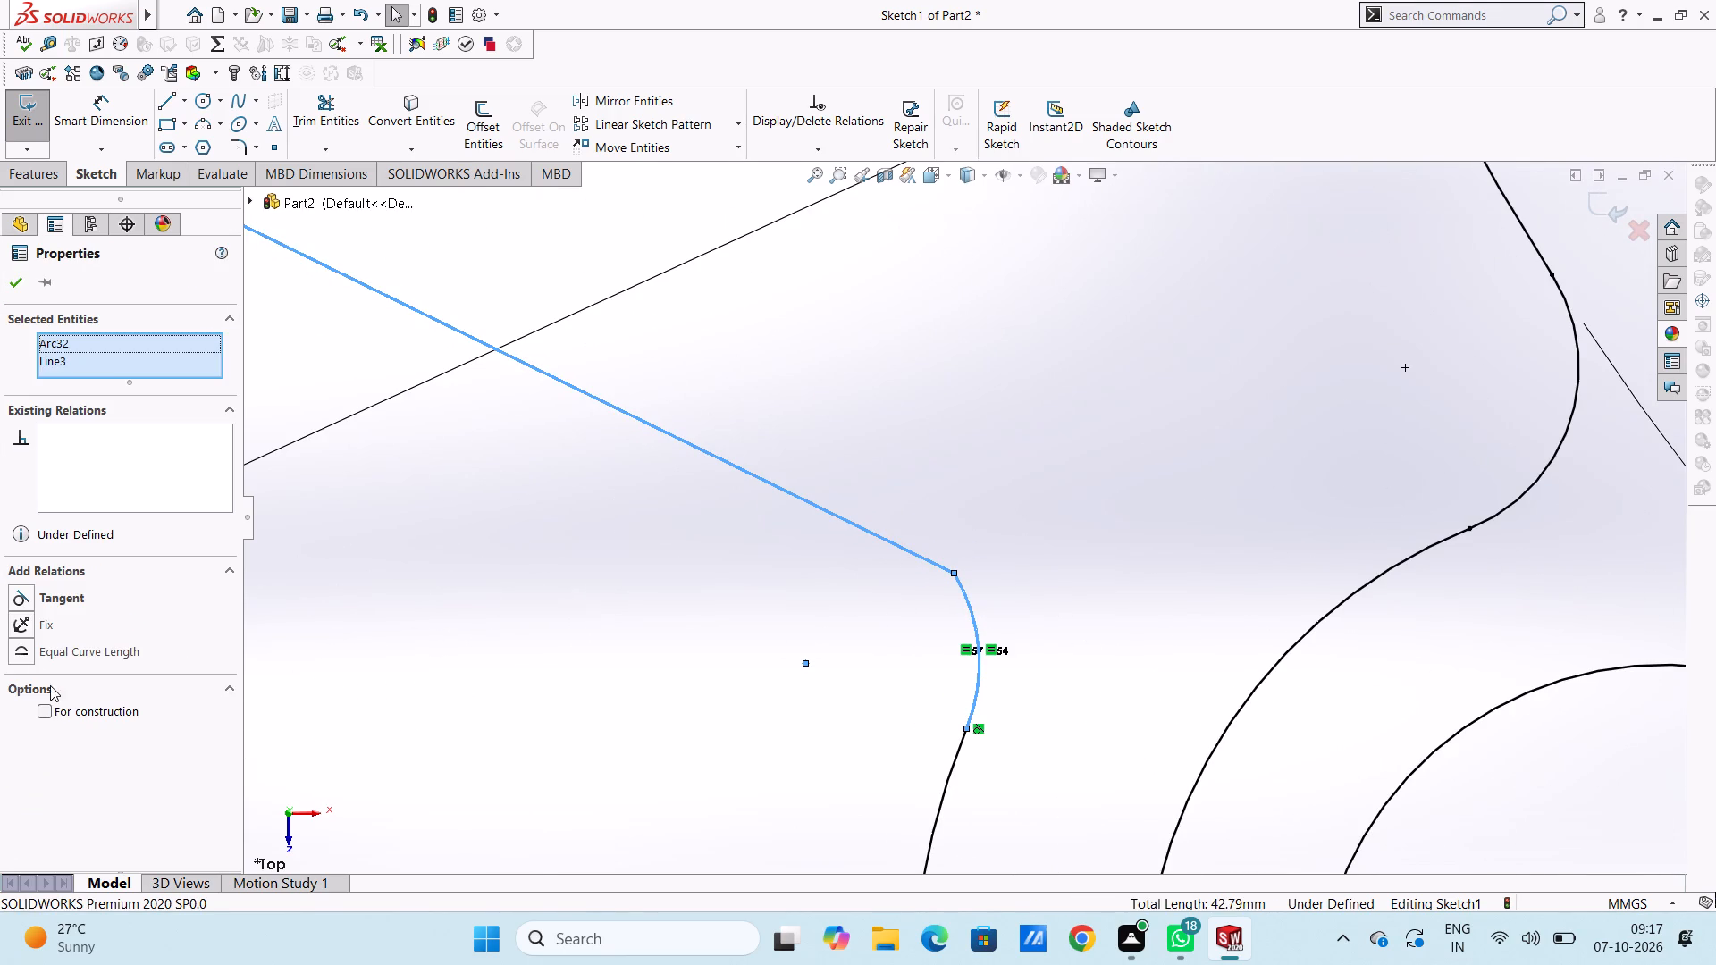
click(21, 600)
click(474, 637)
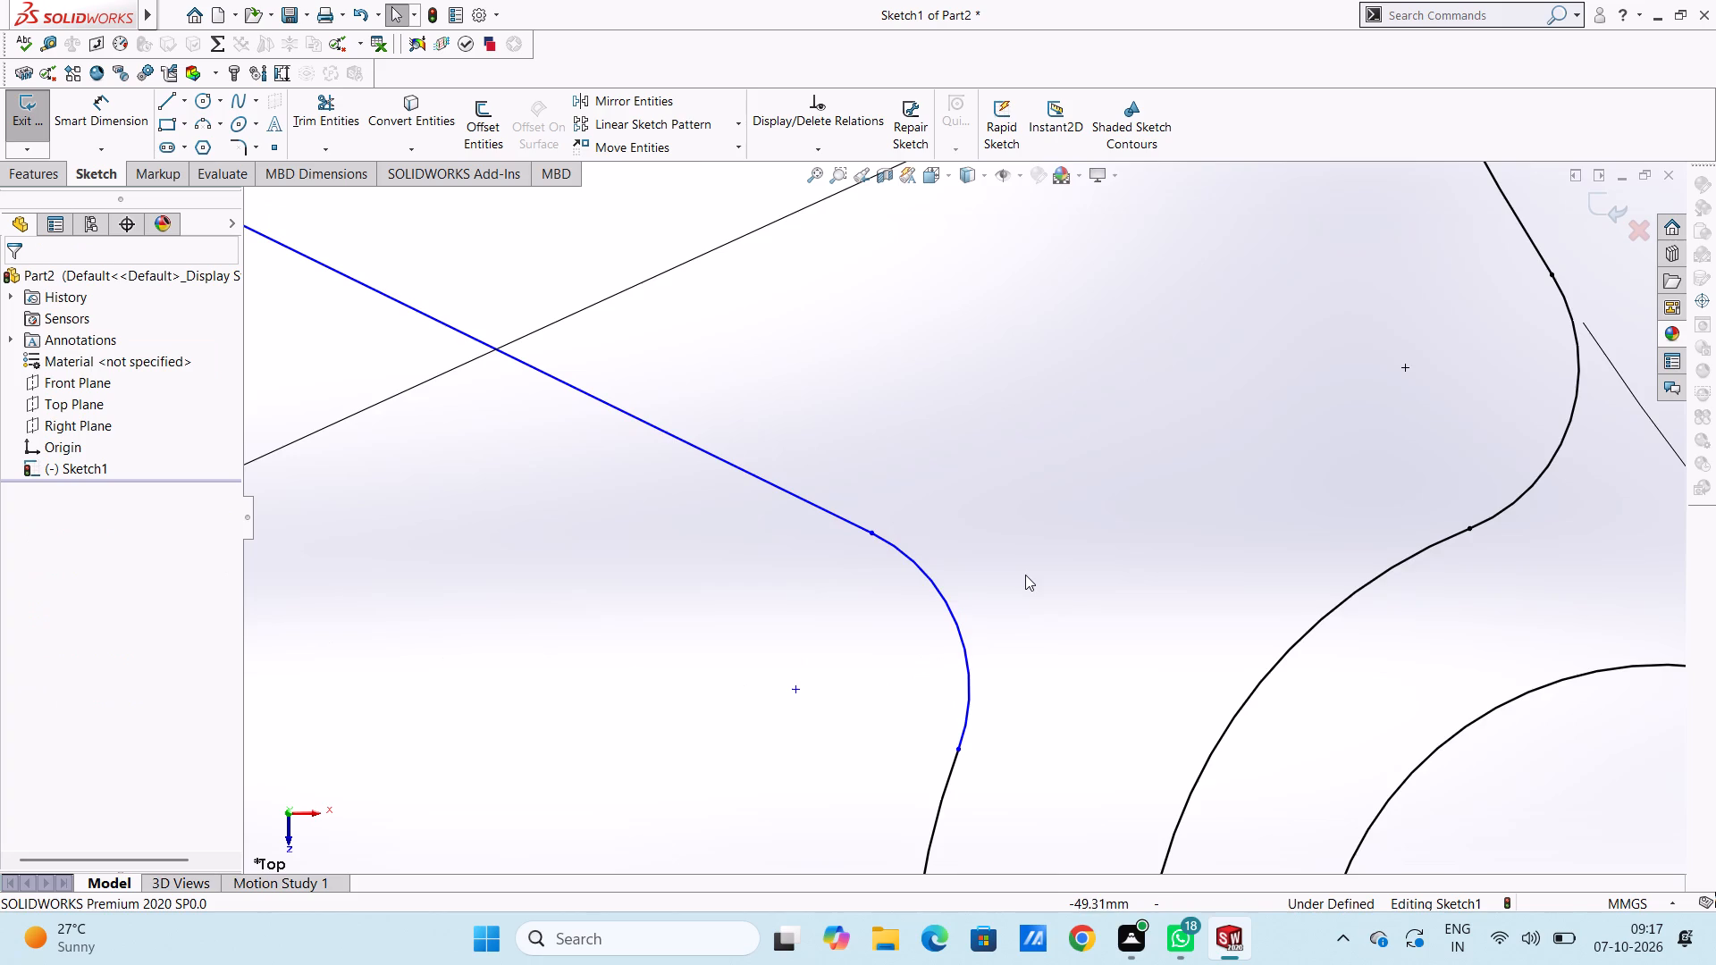
scroll(1025, 575, up, 17)
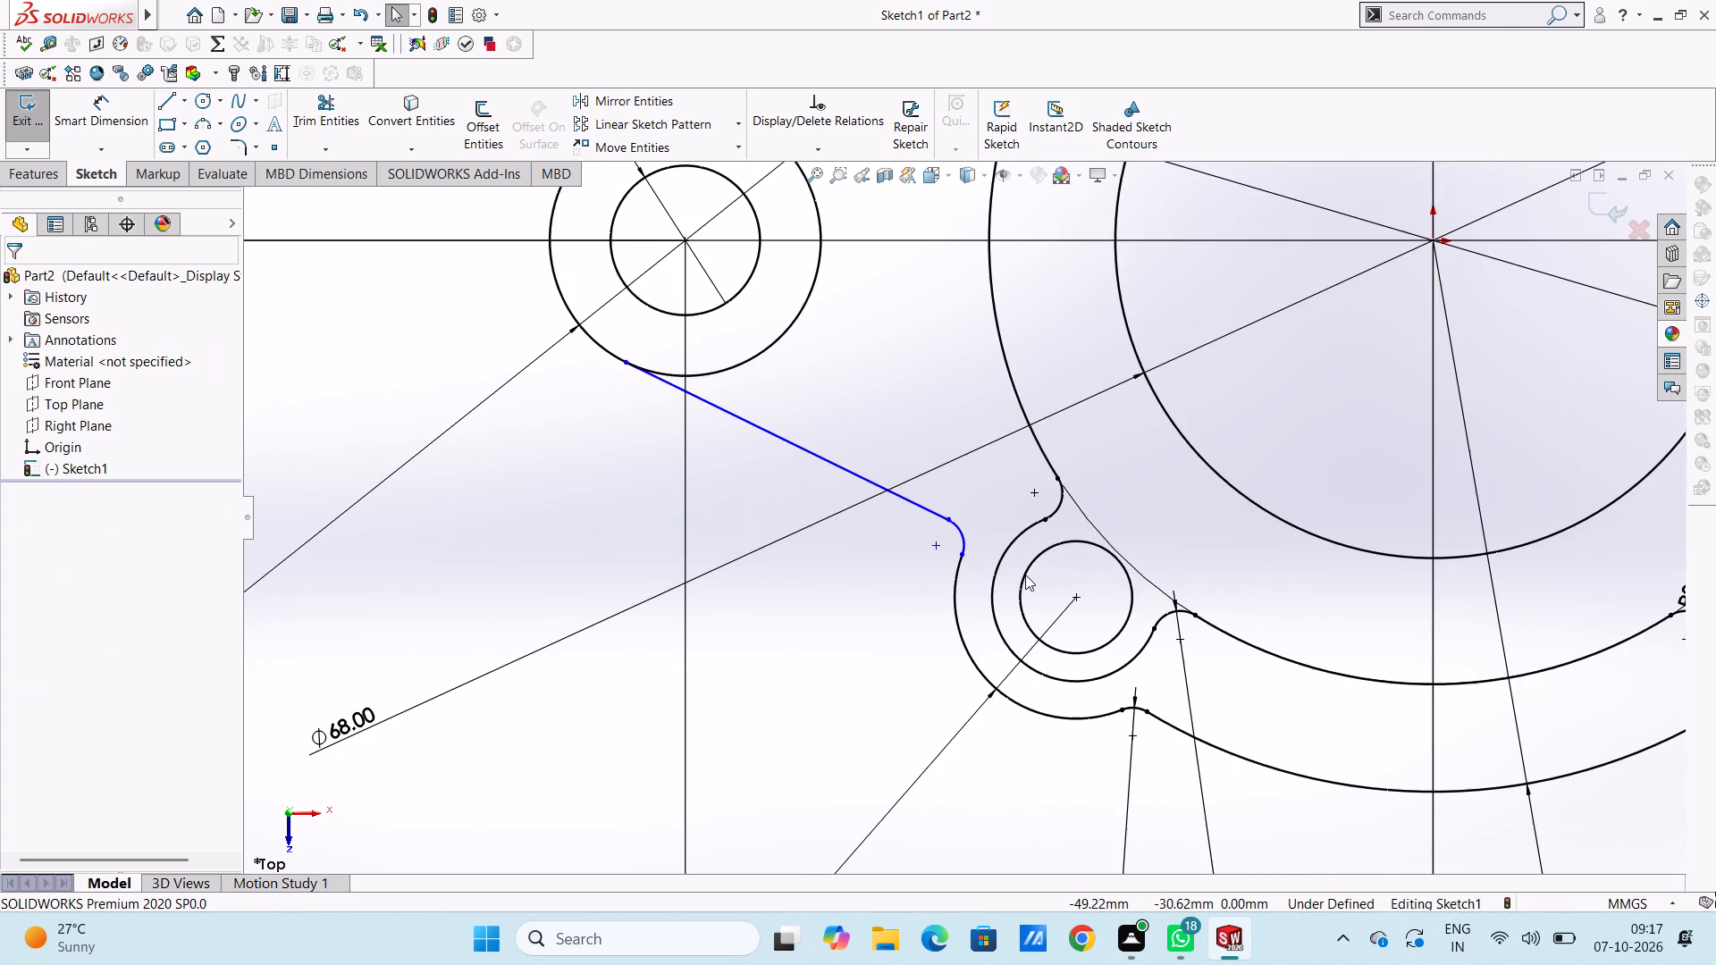
scroll(1025, 575, up, 9)
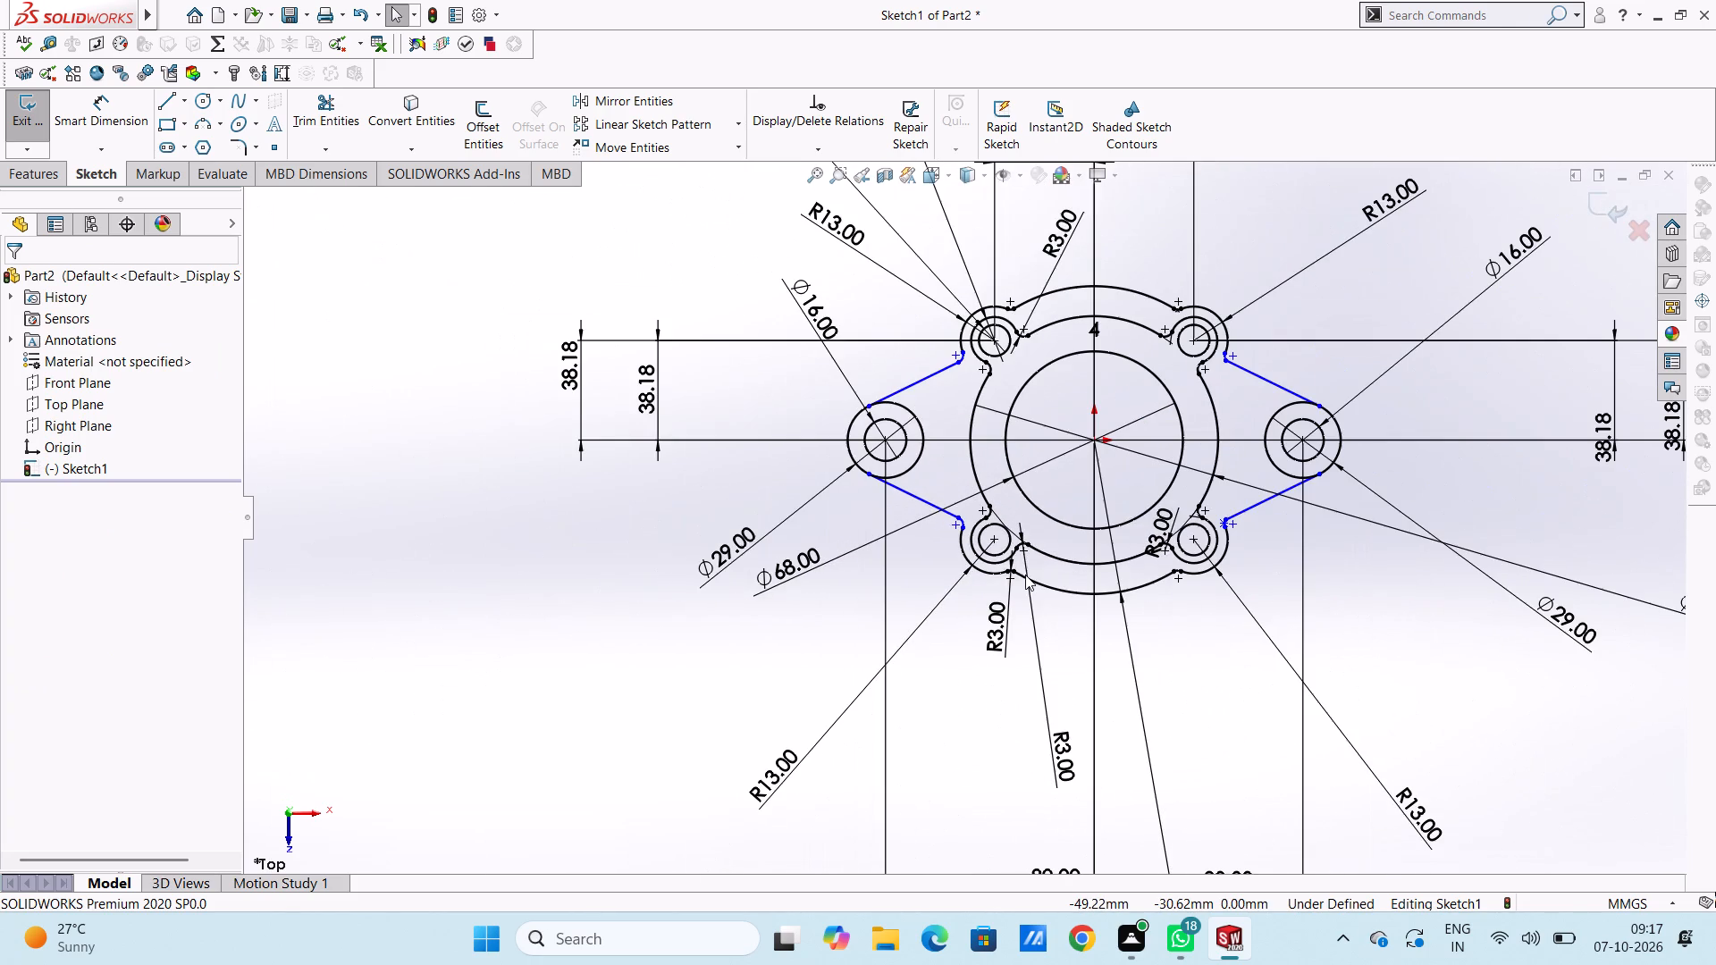
Make the outer outline's upper-right 3 mm bridging arc tangent to the upper line from the right 29 mm circle.
scroll(1236, 371, down, 8)
scroll(1035, 388, down, 8)
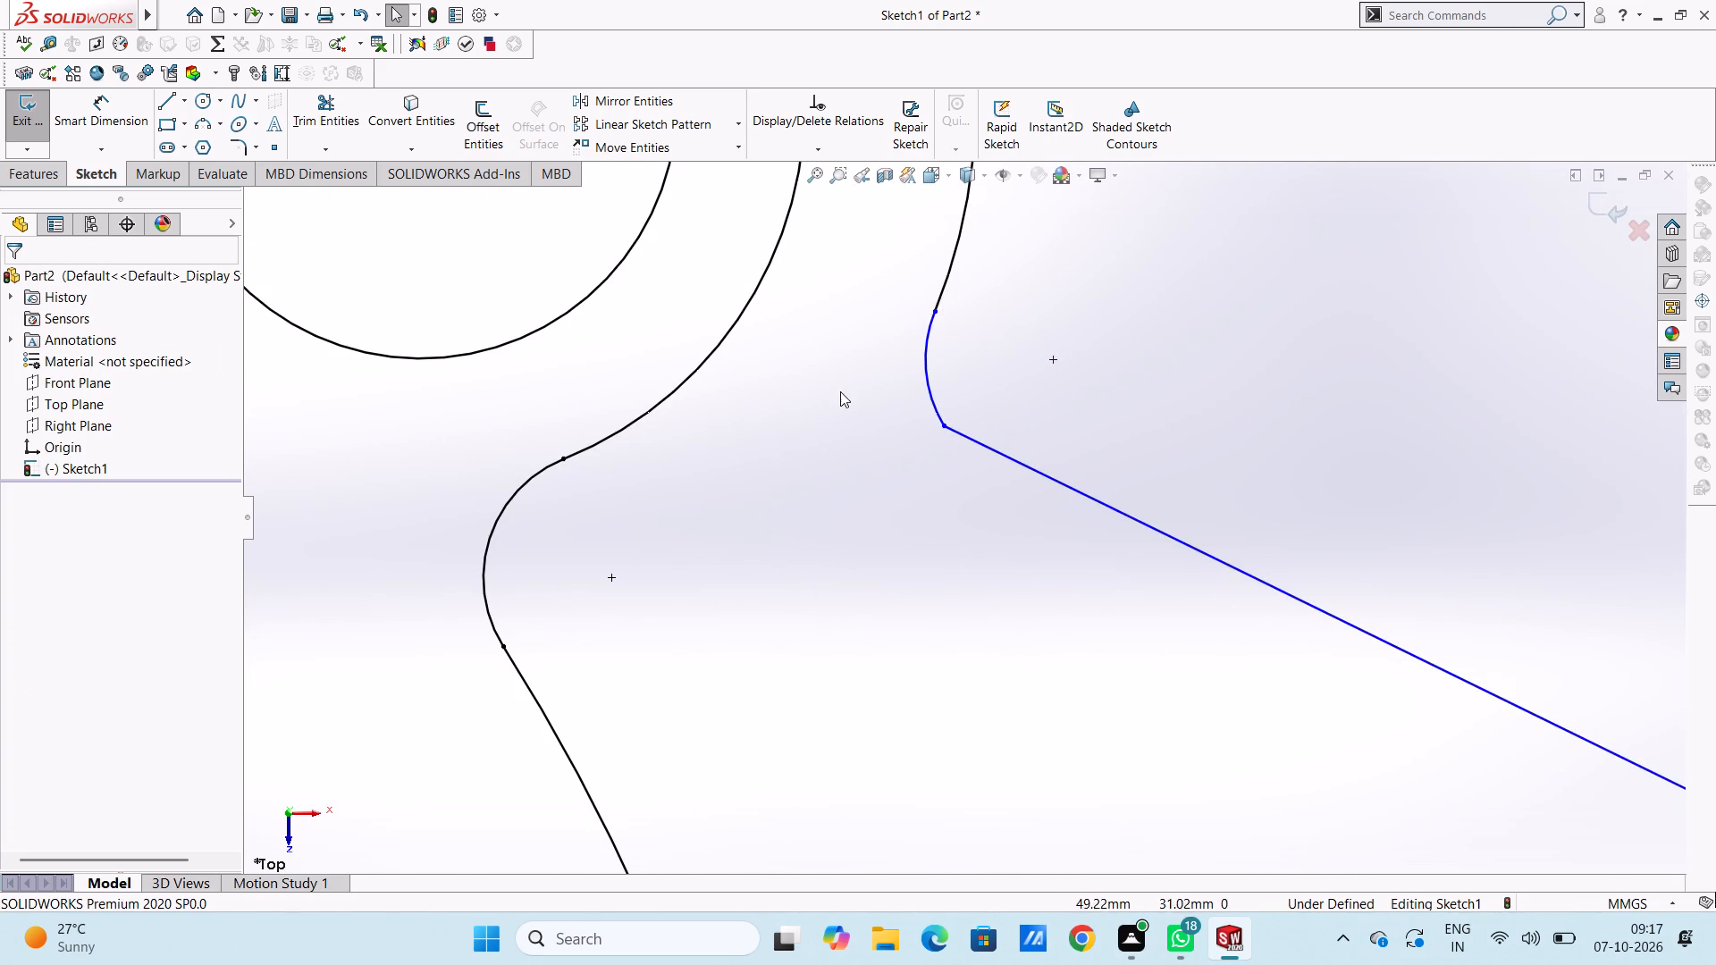
click(932, 399)
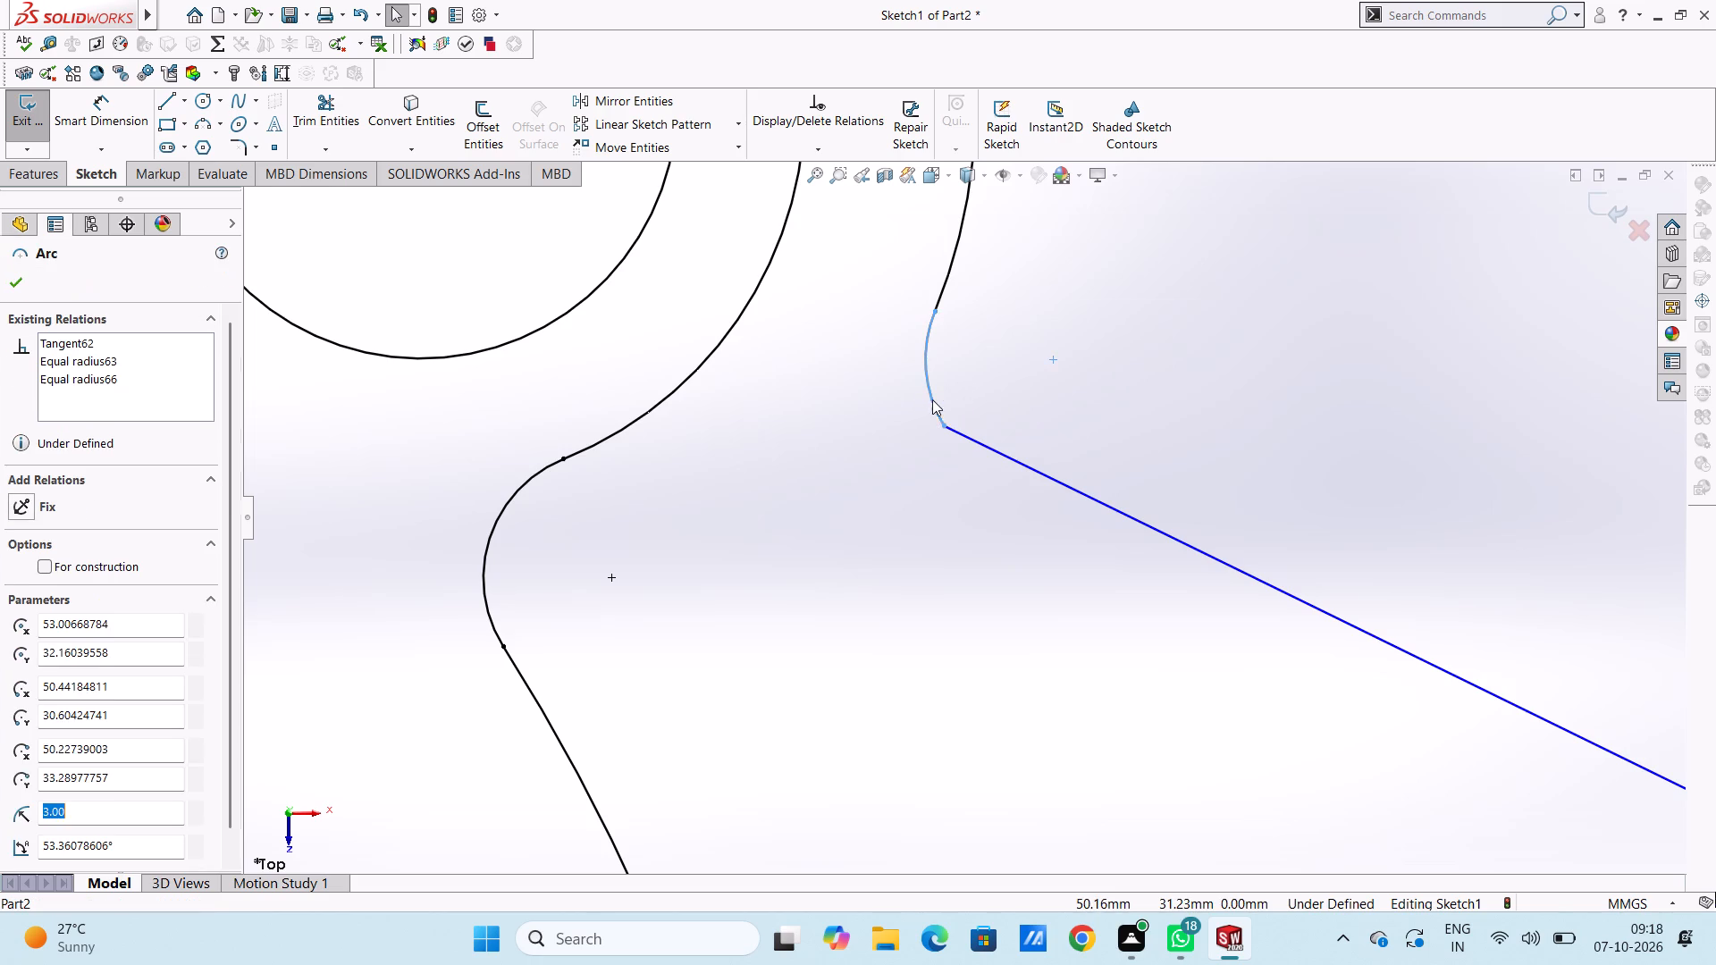
ctrl+click(964, 439)
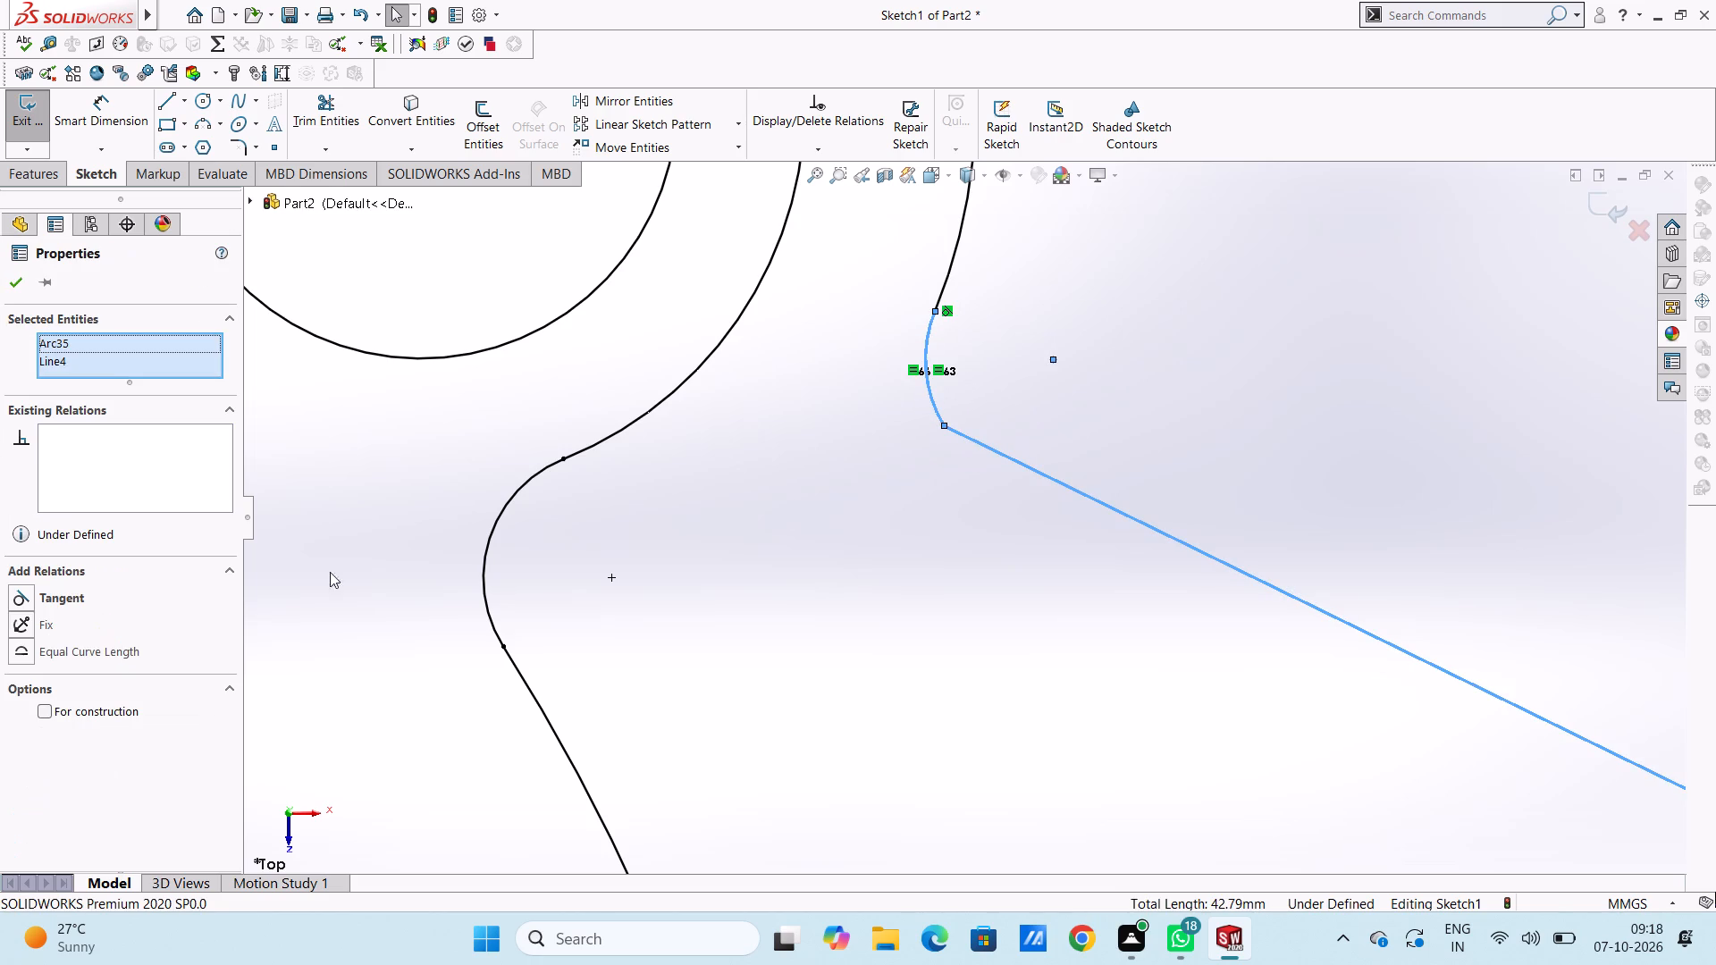
click(24, 593)
click(862, 592)
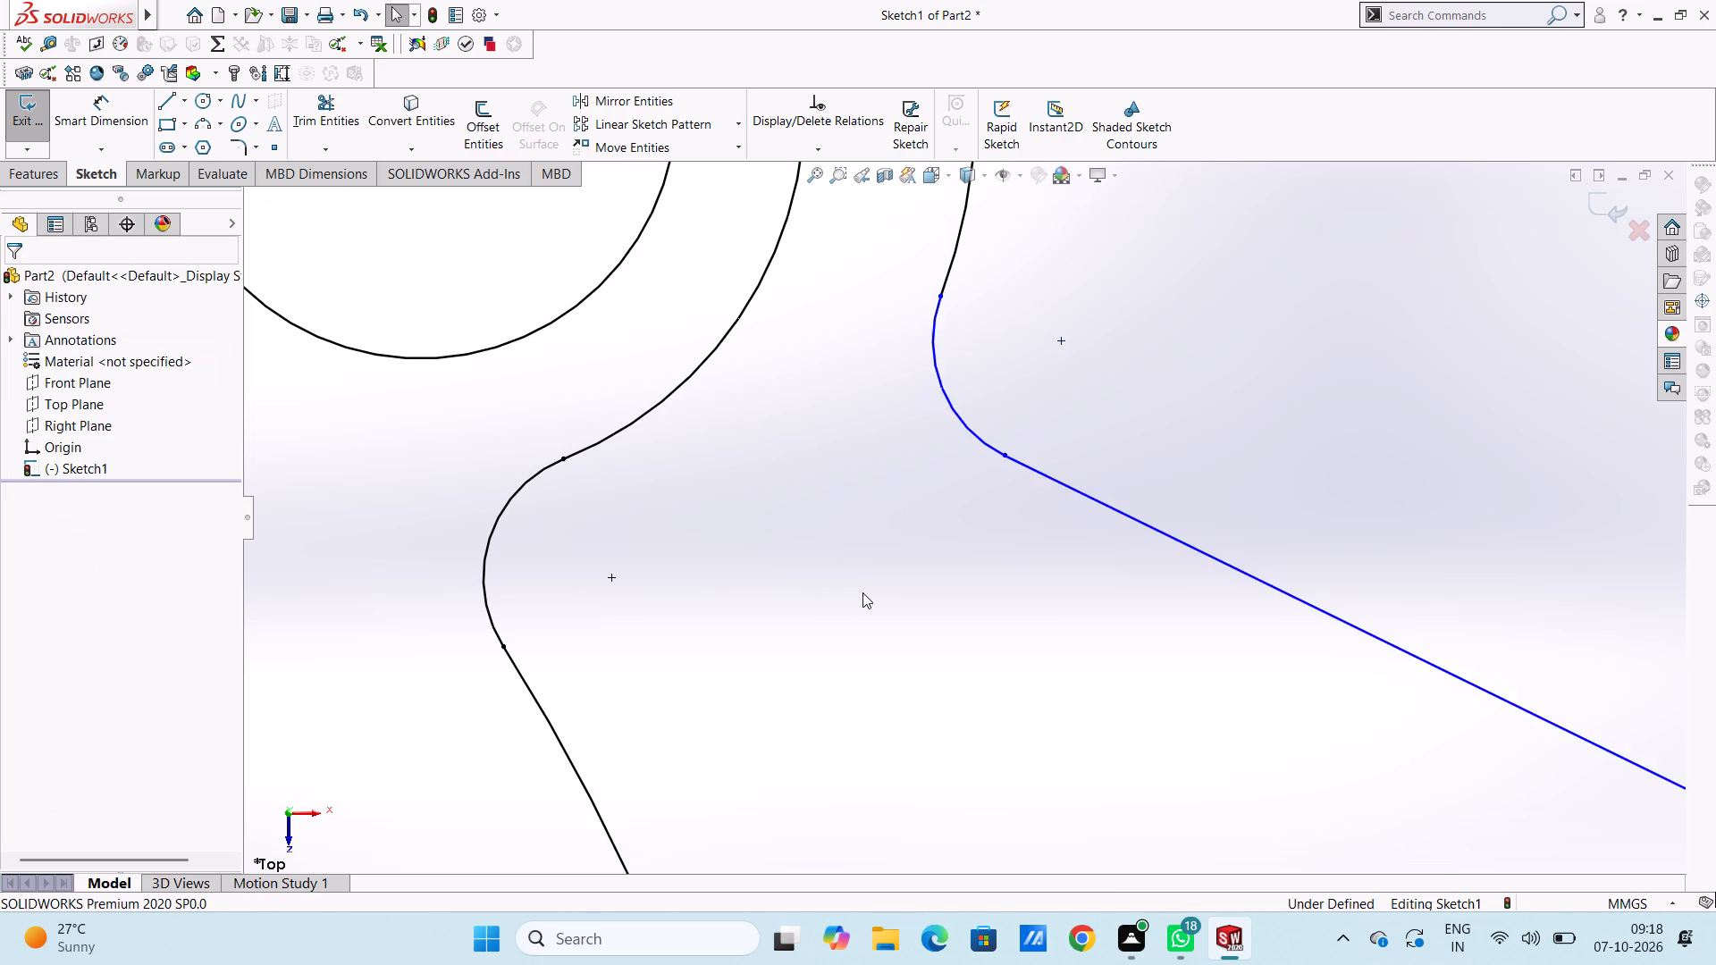
Make the outer outline's lower-right 3 mm bridging arc tangent to the lower line from the right 29 mm circle.
scroll(862, 592, up, 17)
scroll(862, 592, up, 6)
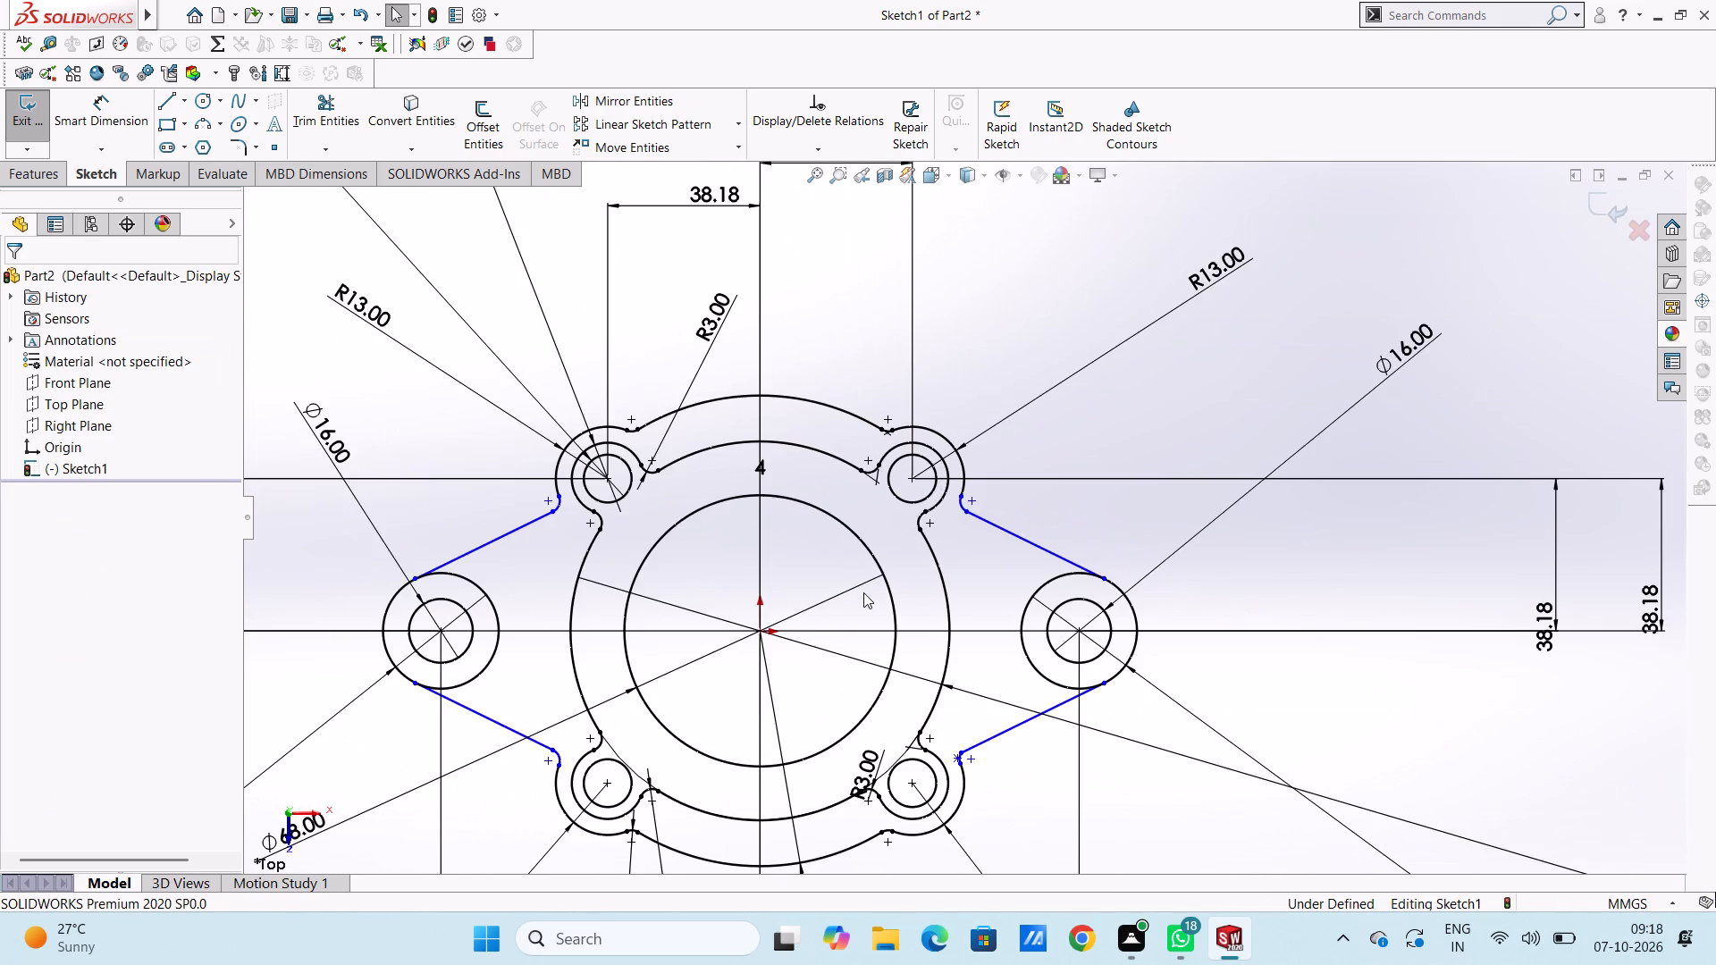
scroll(976, 793, down, 5)
scroll(941, 720, down, 4)
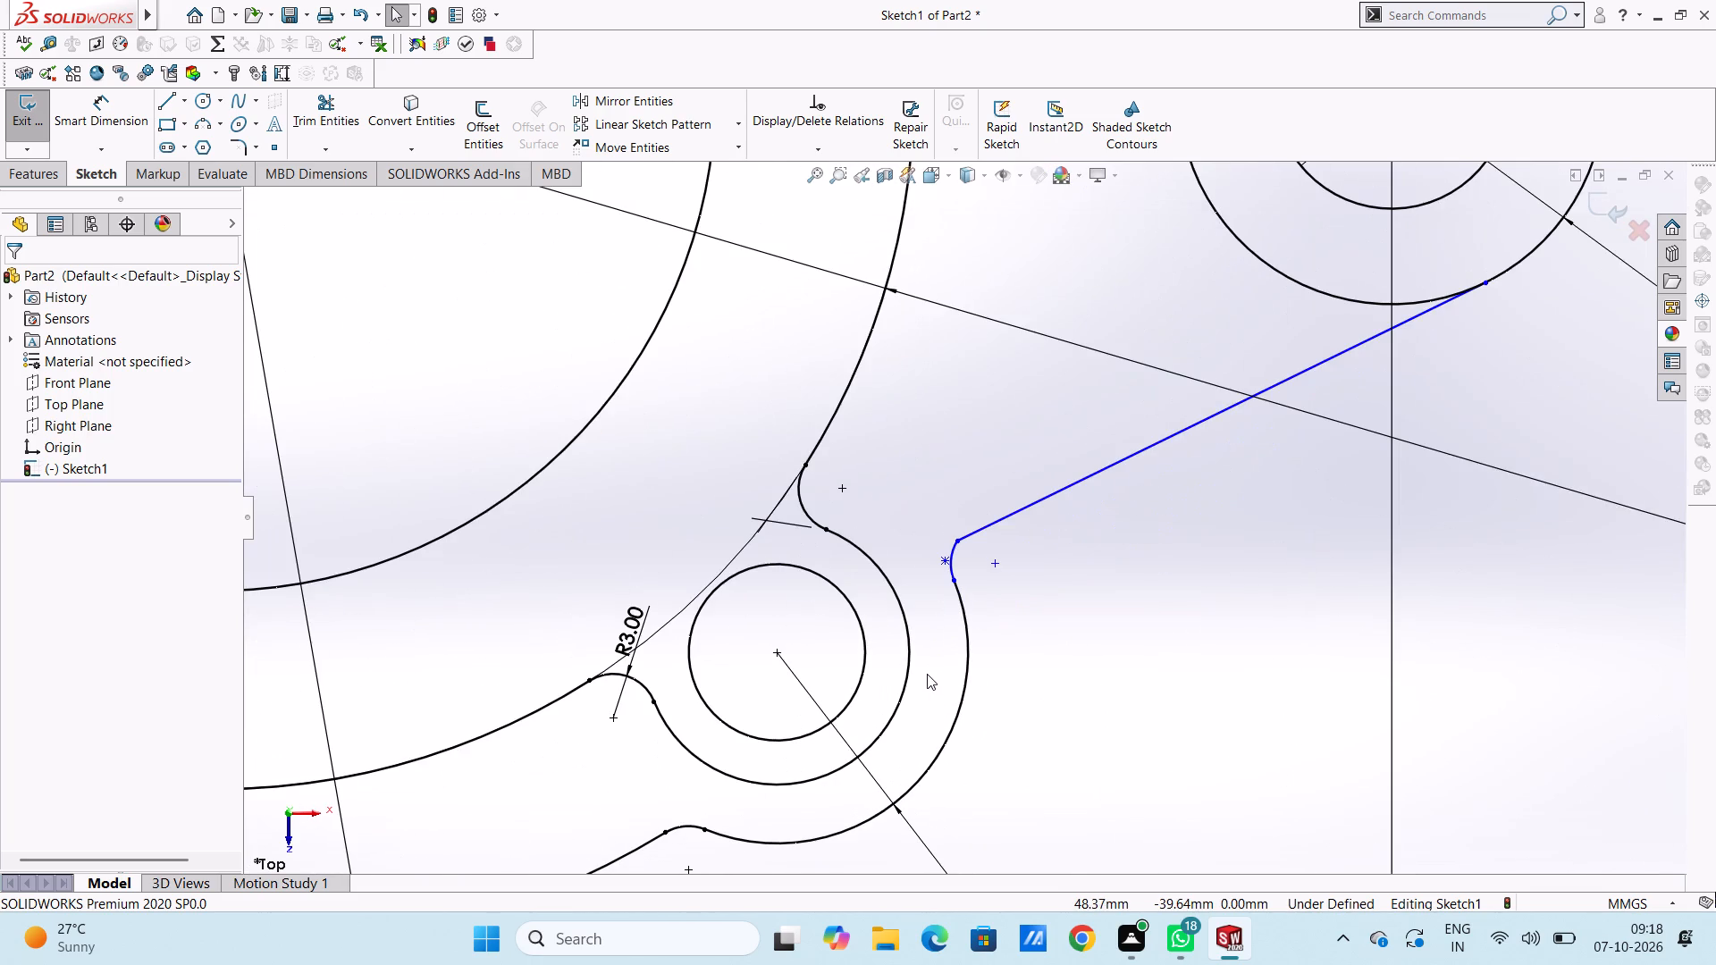
scroll(927, 674, down, 5)
scroll(1117, 273, up, 4)
scroll(1089, 340, down, 5)
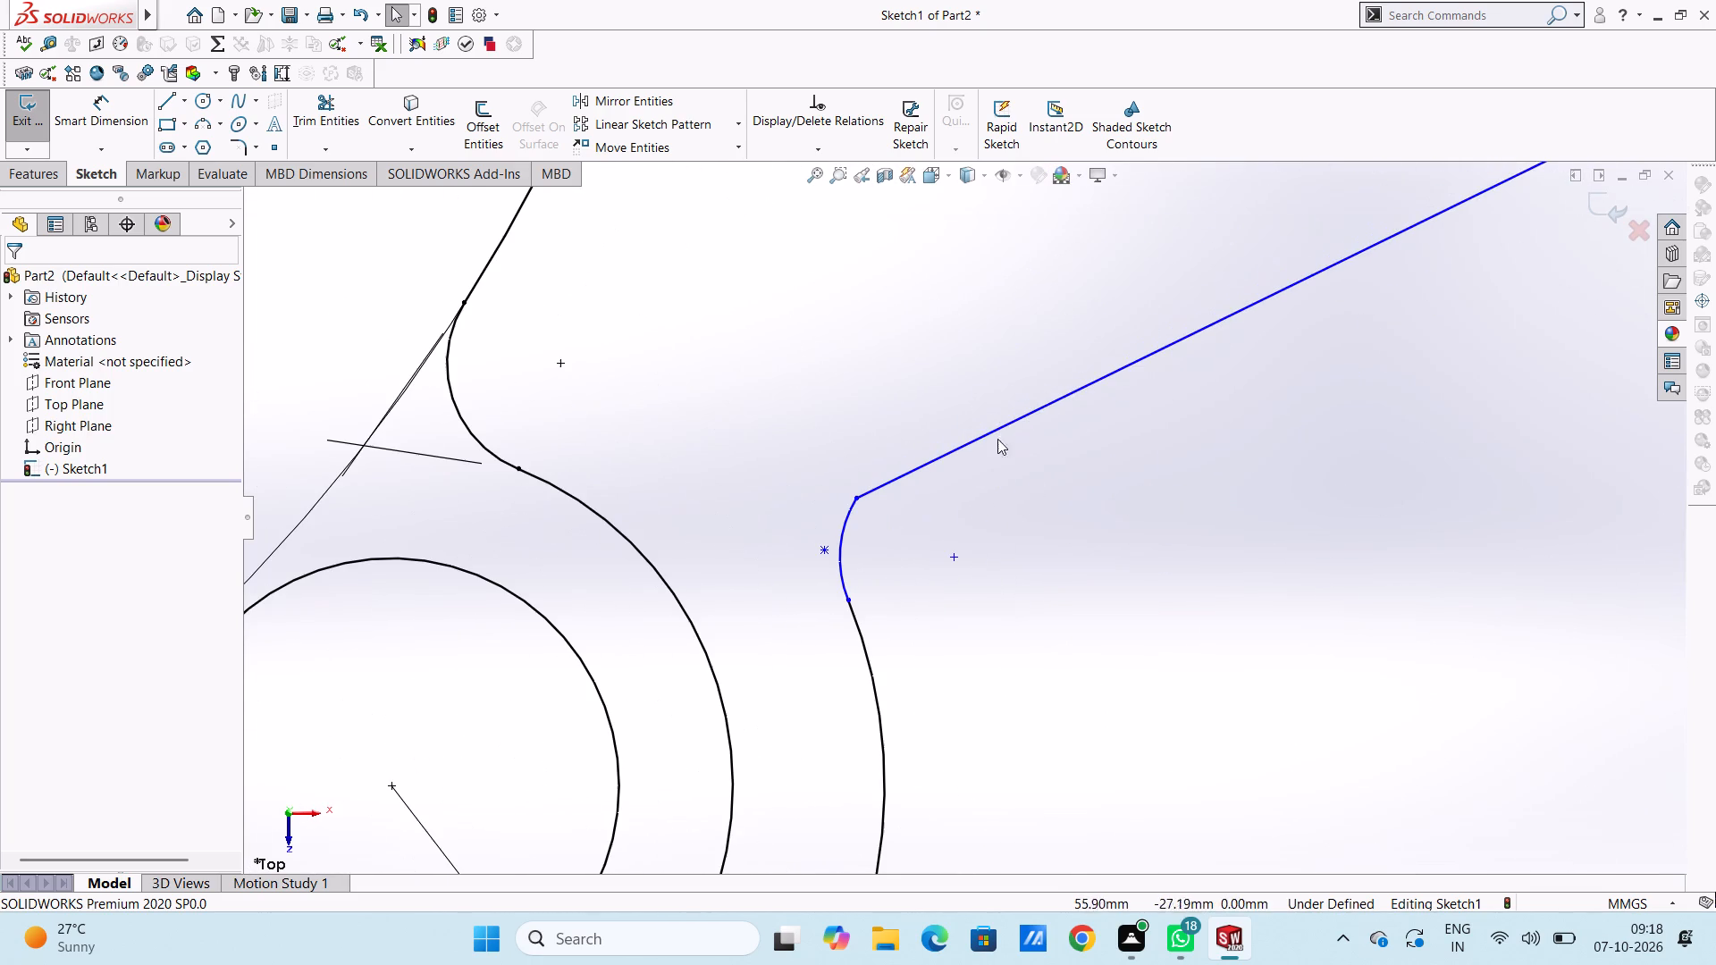
click(846, 526)
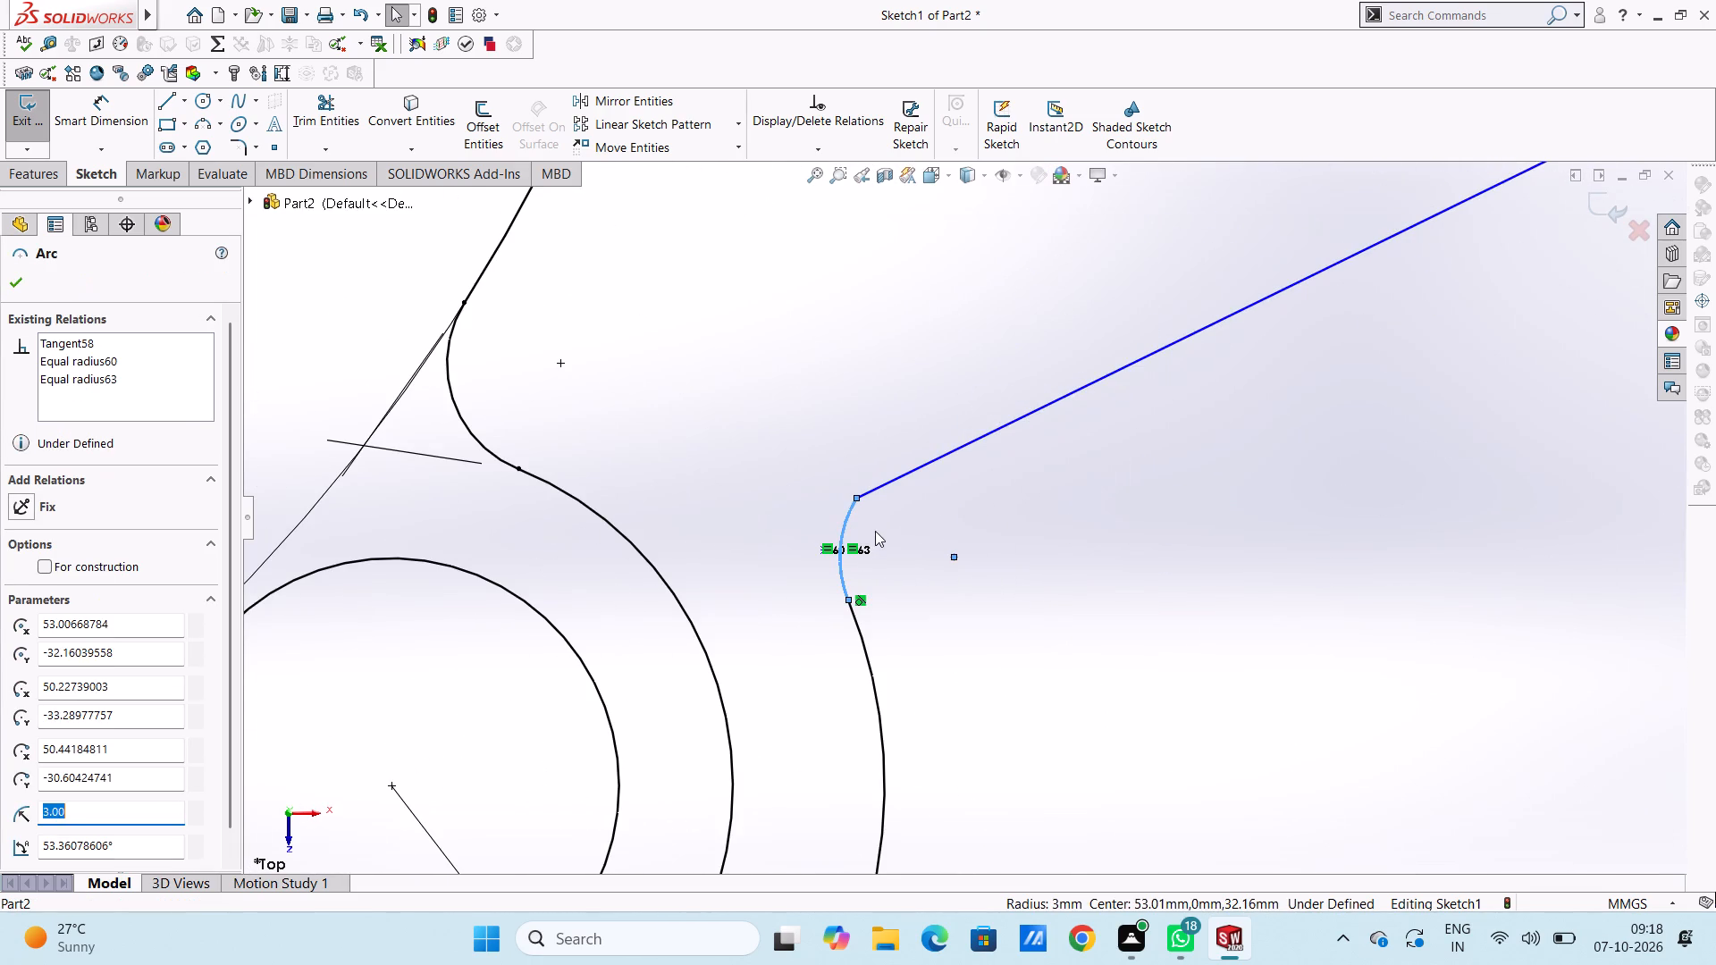
ctrl+click(895, 481)
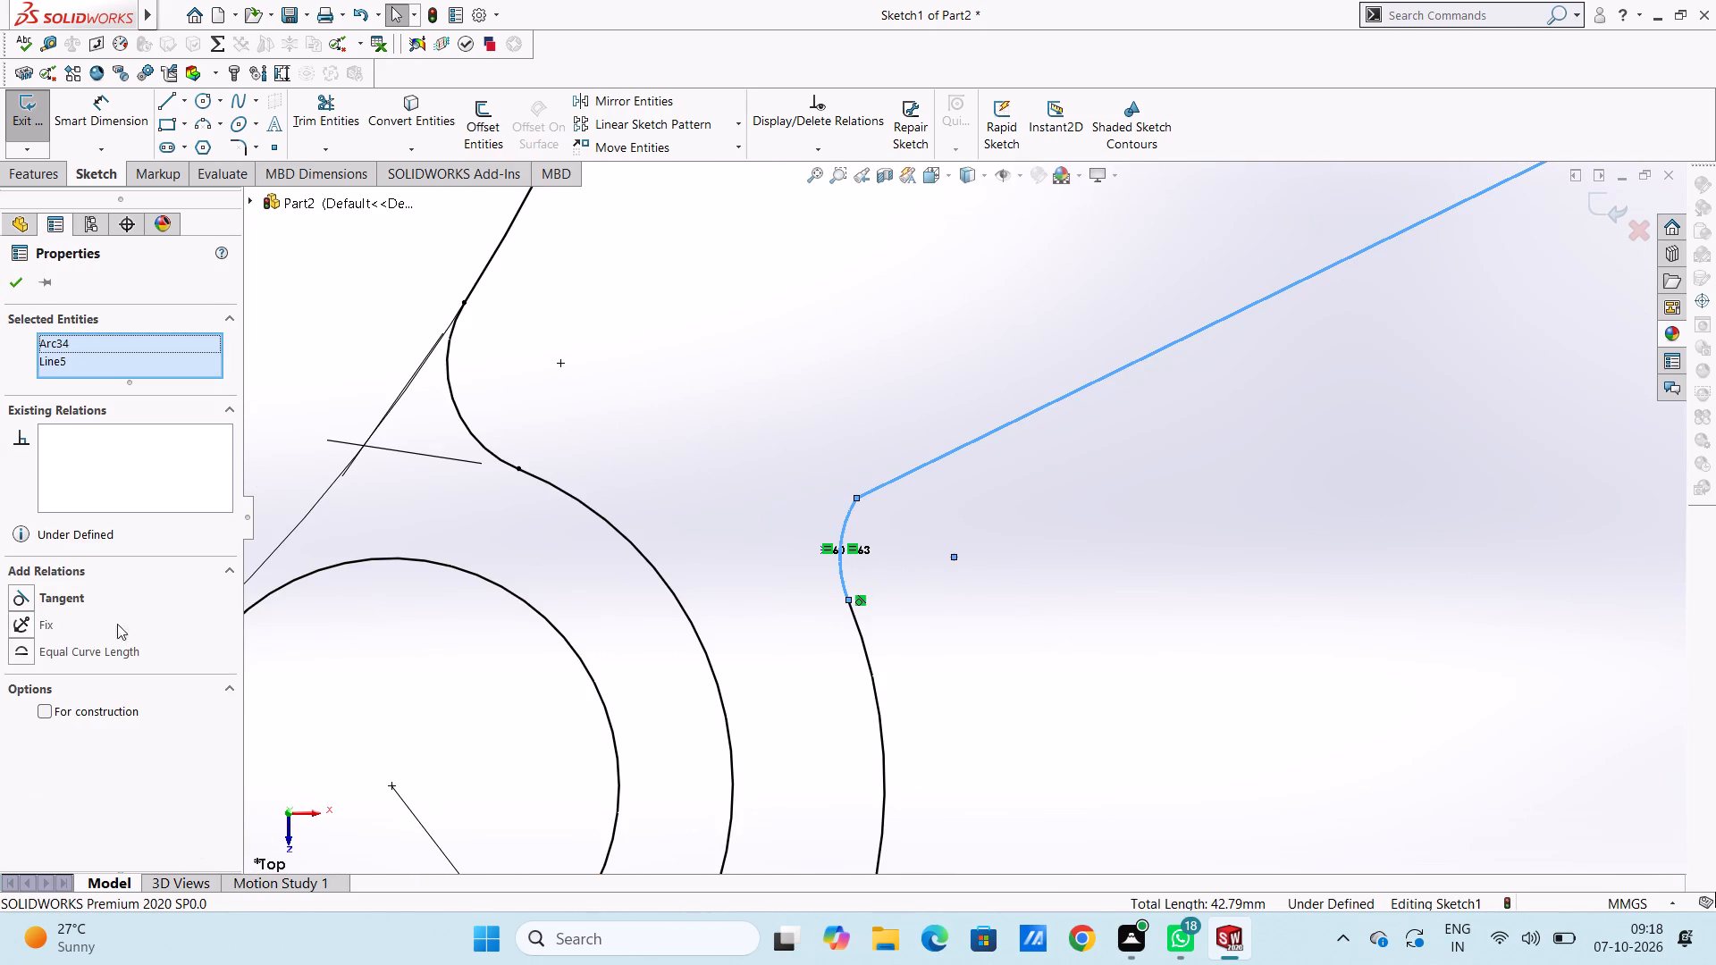
click(13, 598)
click(679, 439)
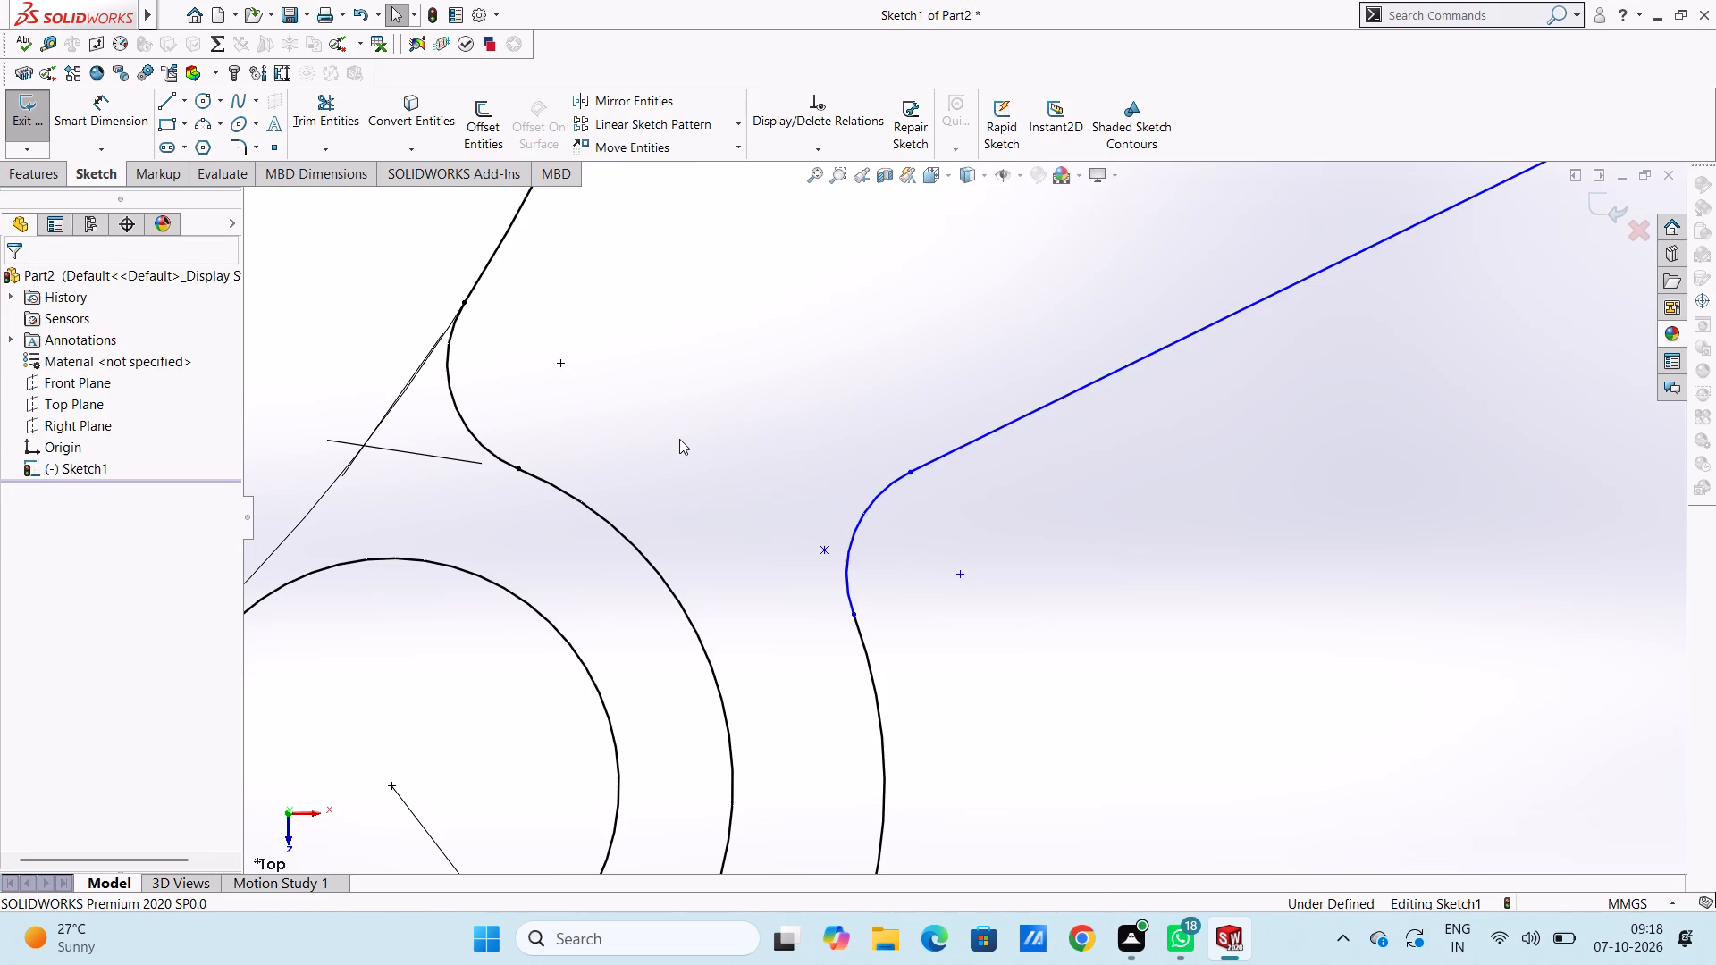
Dimension the horizontal spans of the upper and lower tangent lines from the left 29 mm circle.
scroll(921, 424, up, 20)
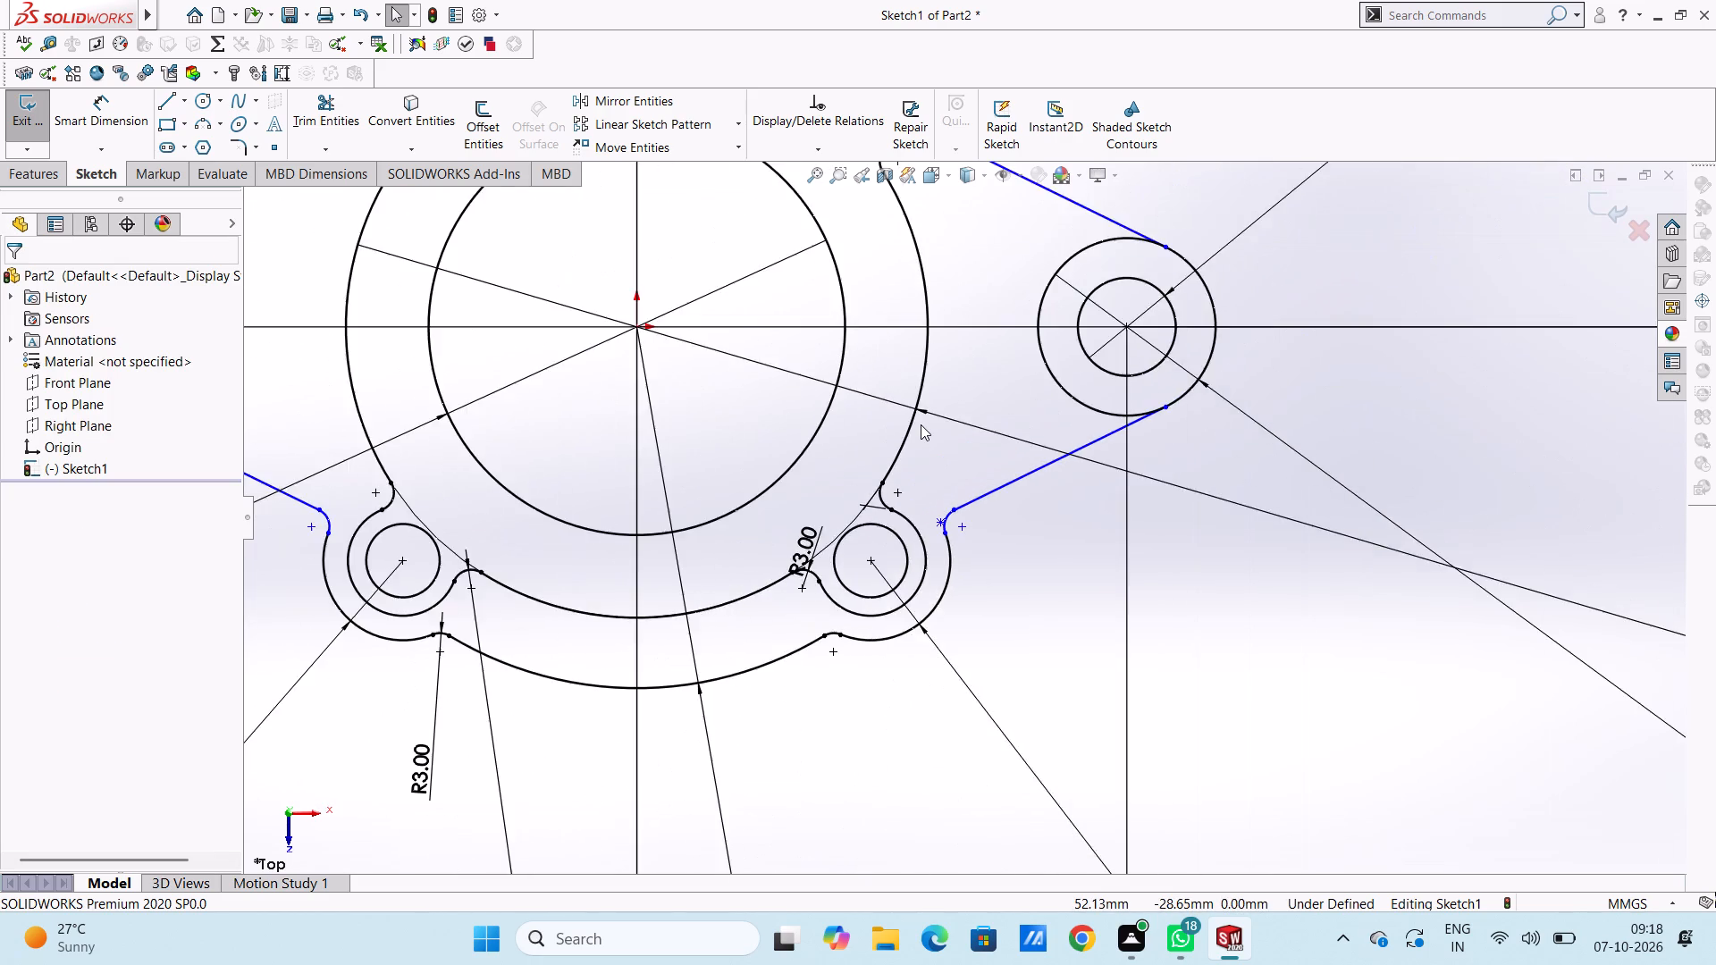
scroll(921, 424, up, 7)
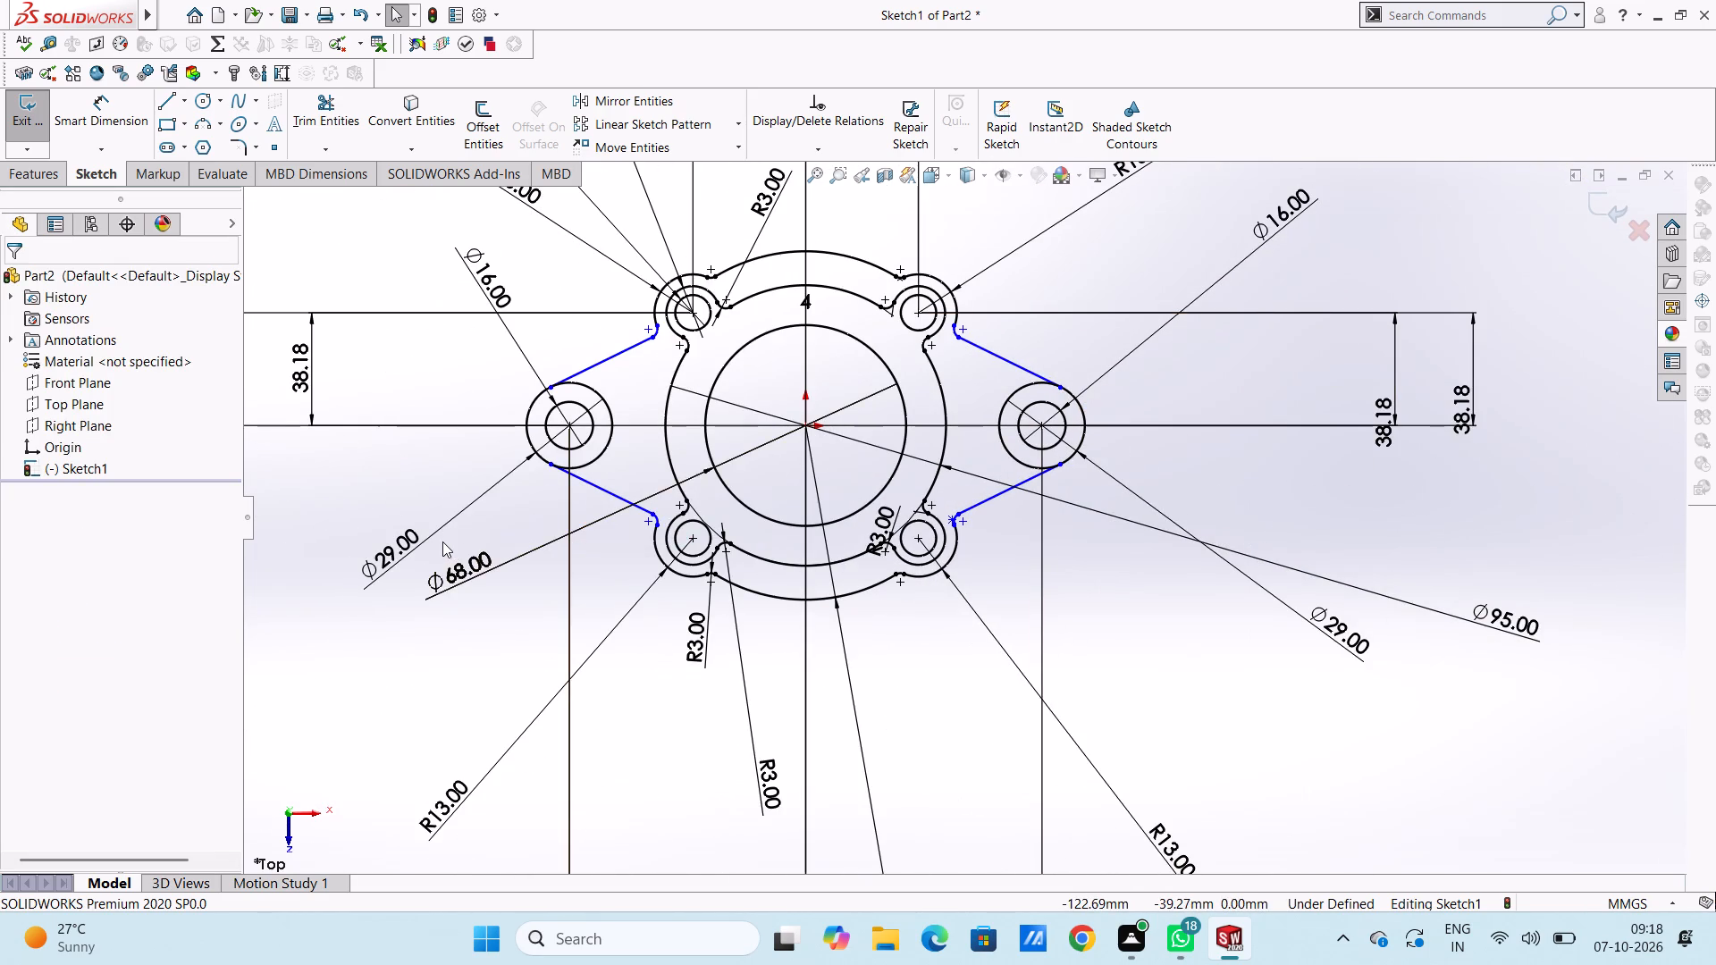
scroll(442, 541, up, 4)
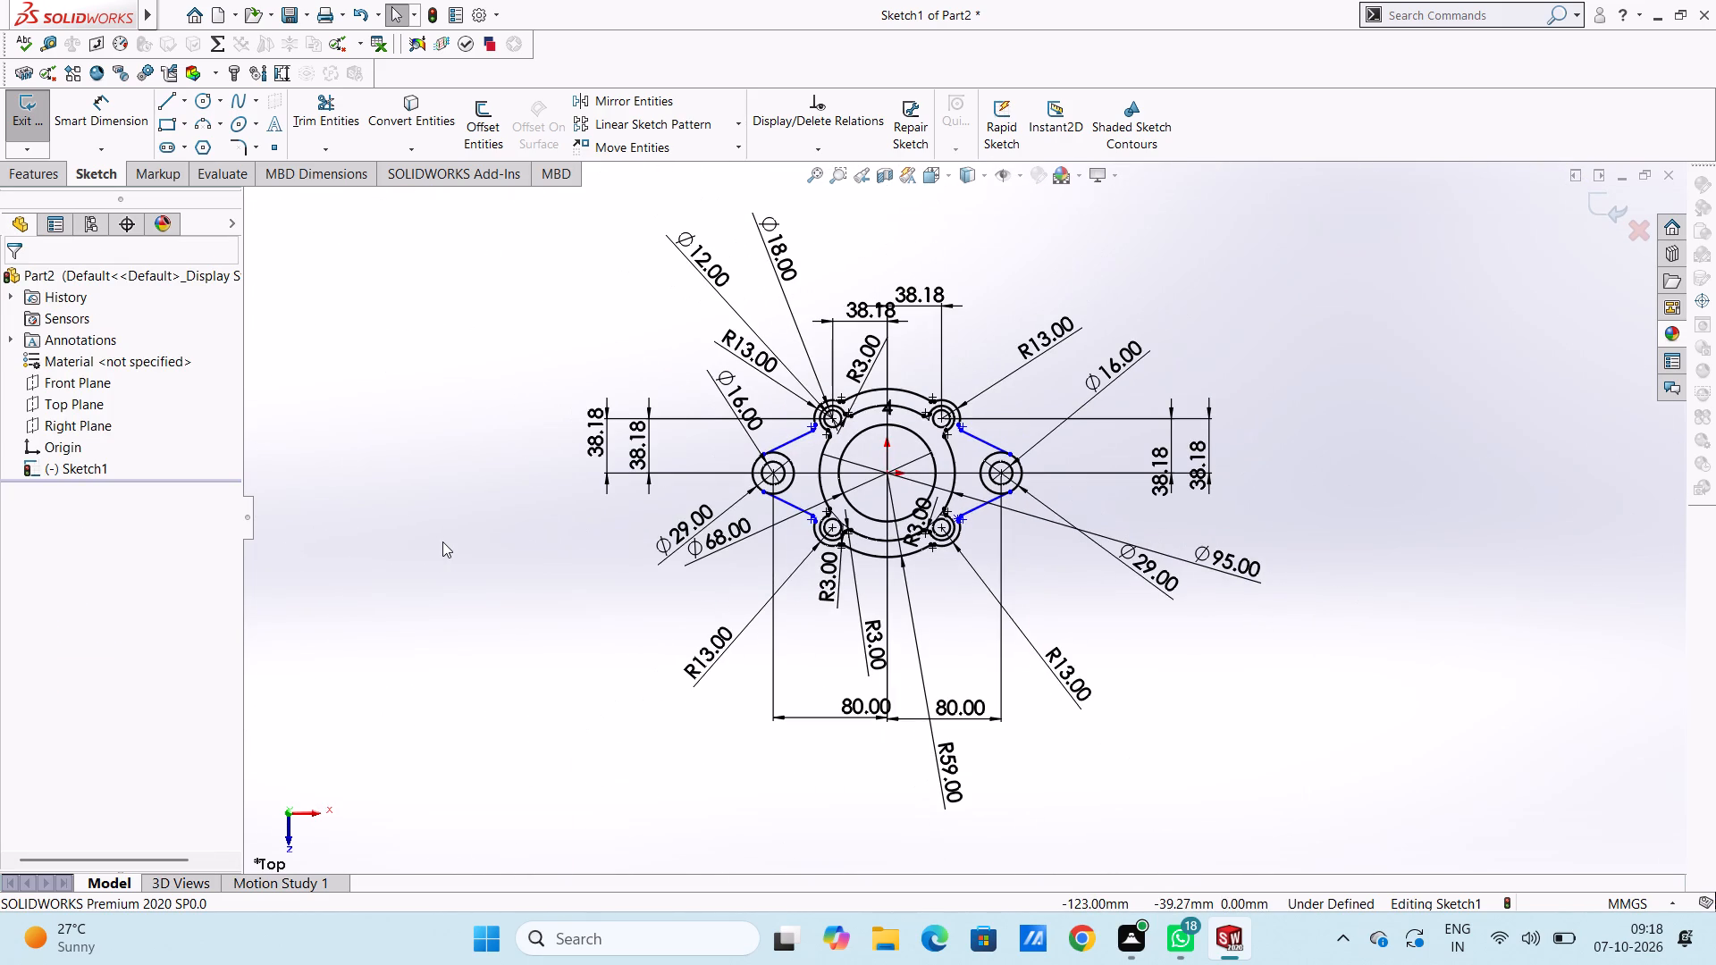
scroll(442, 541, down, 6)
scroll(1116, 344, up, 4)
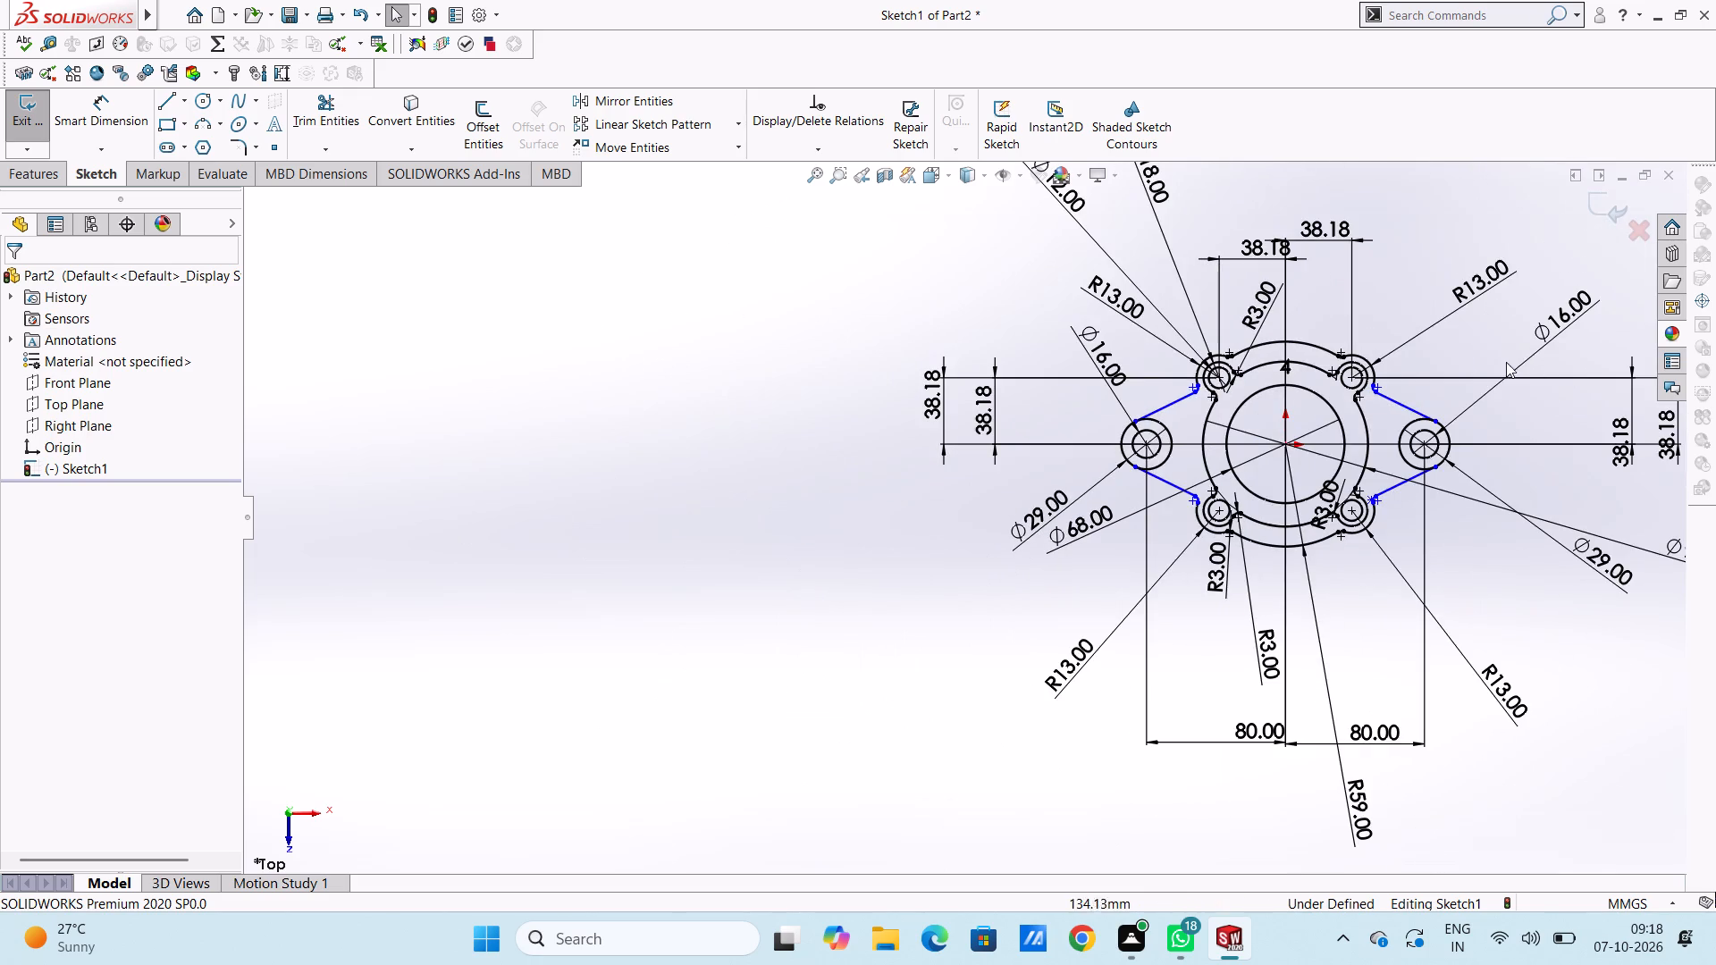
scroll(1473, 380, down, 3)
scroll(1081, 432, down, 2)
scroll(1096, 506, up, 4)
scroll(1098, 610, down, 3)
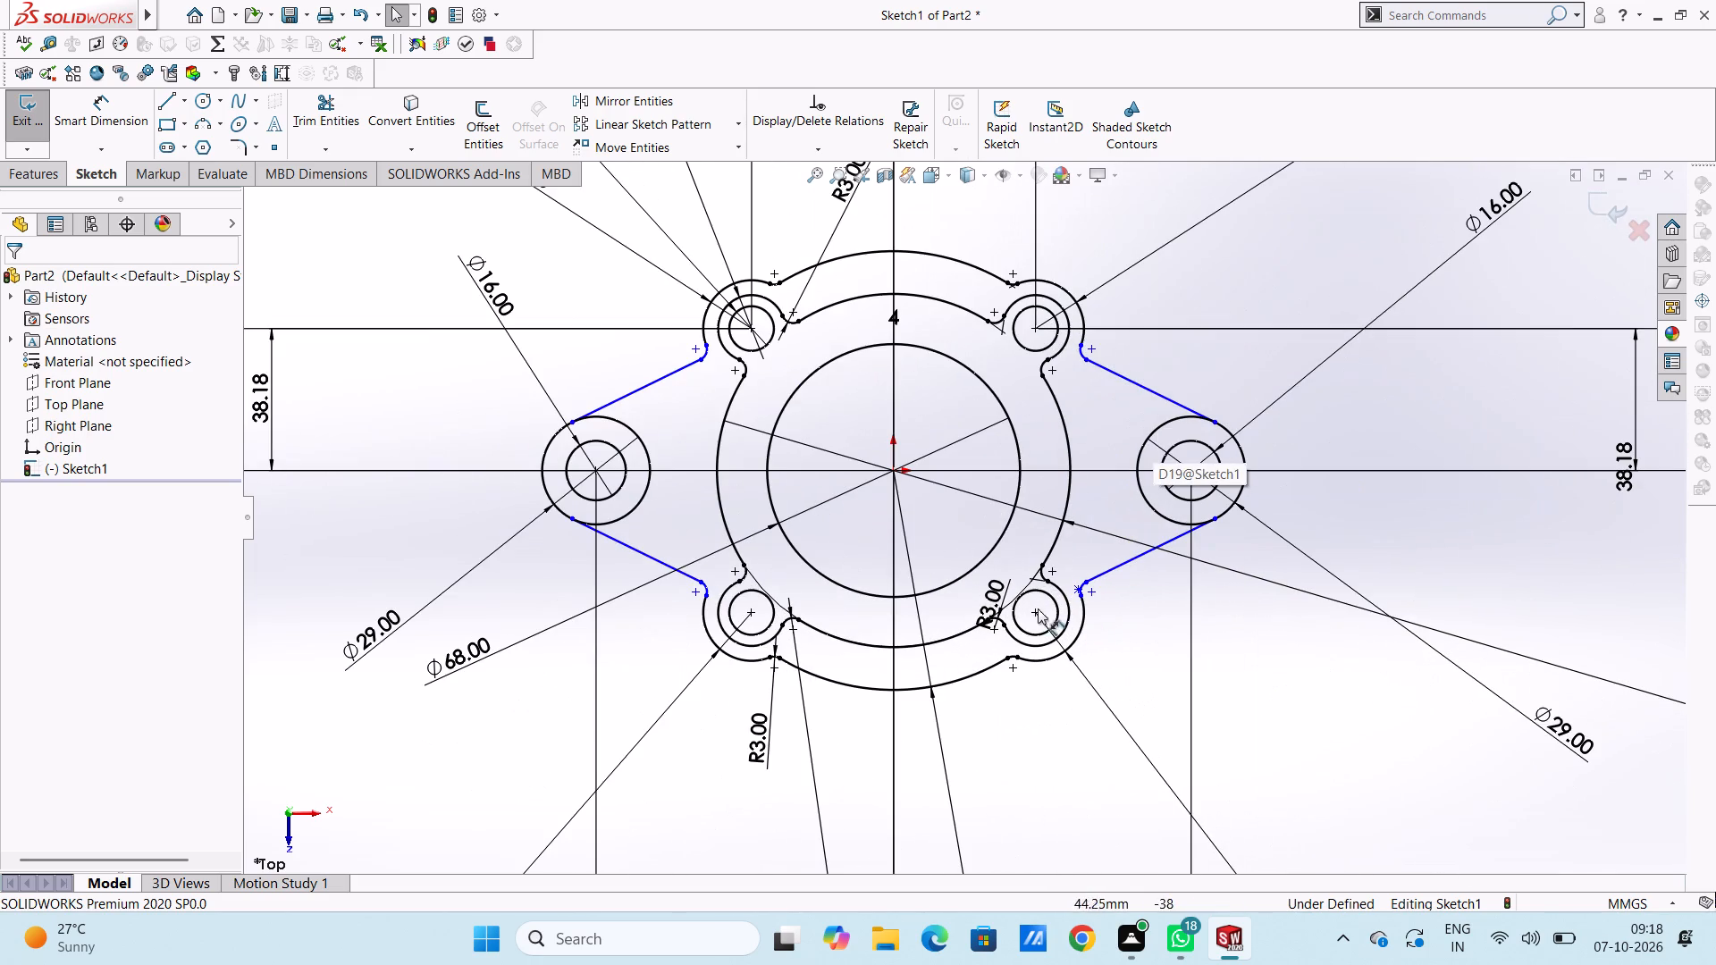
click(93, 111)
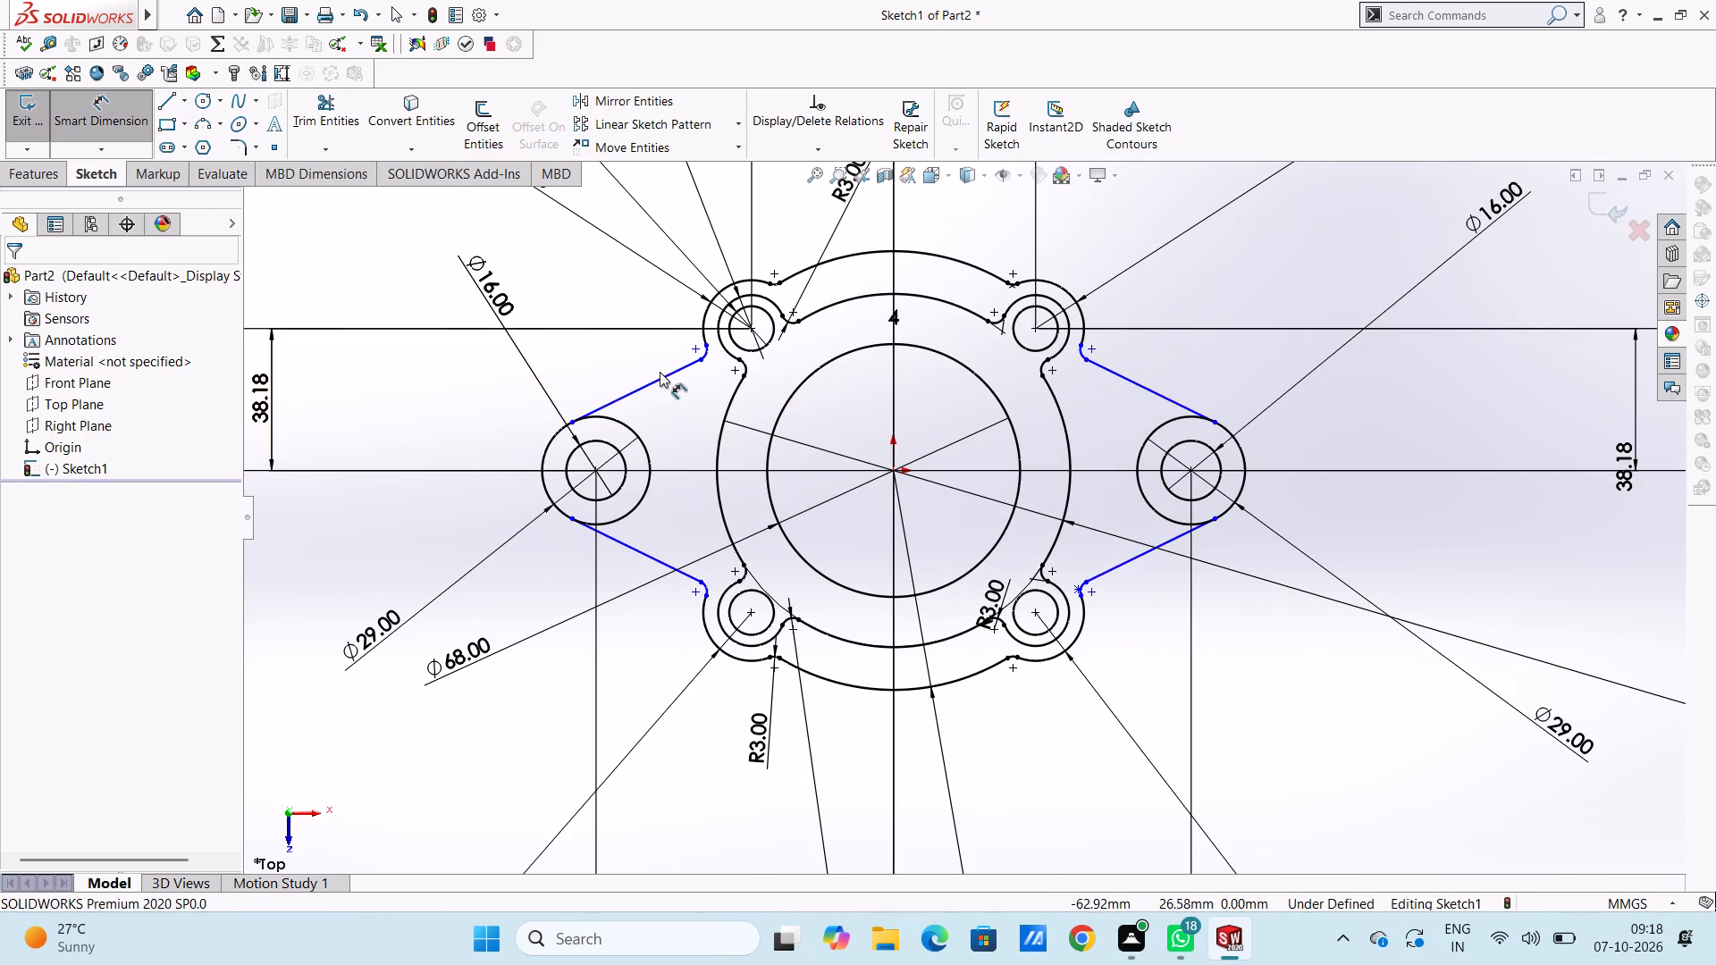
click(662, 374)
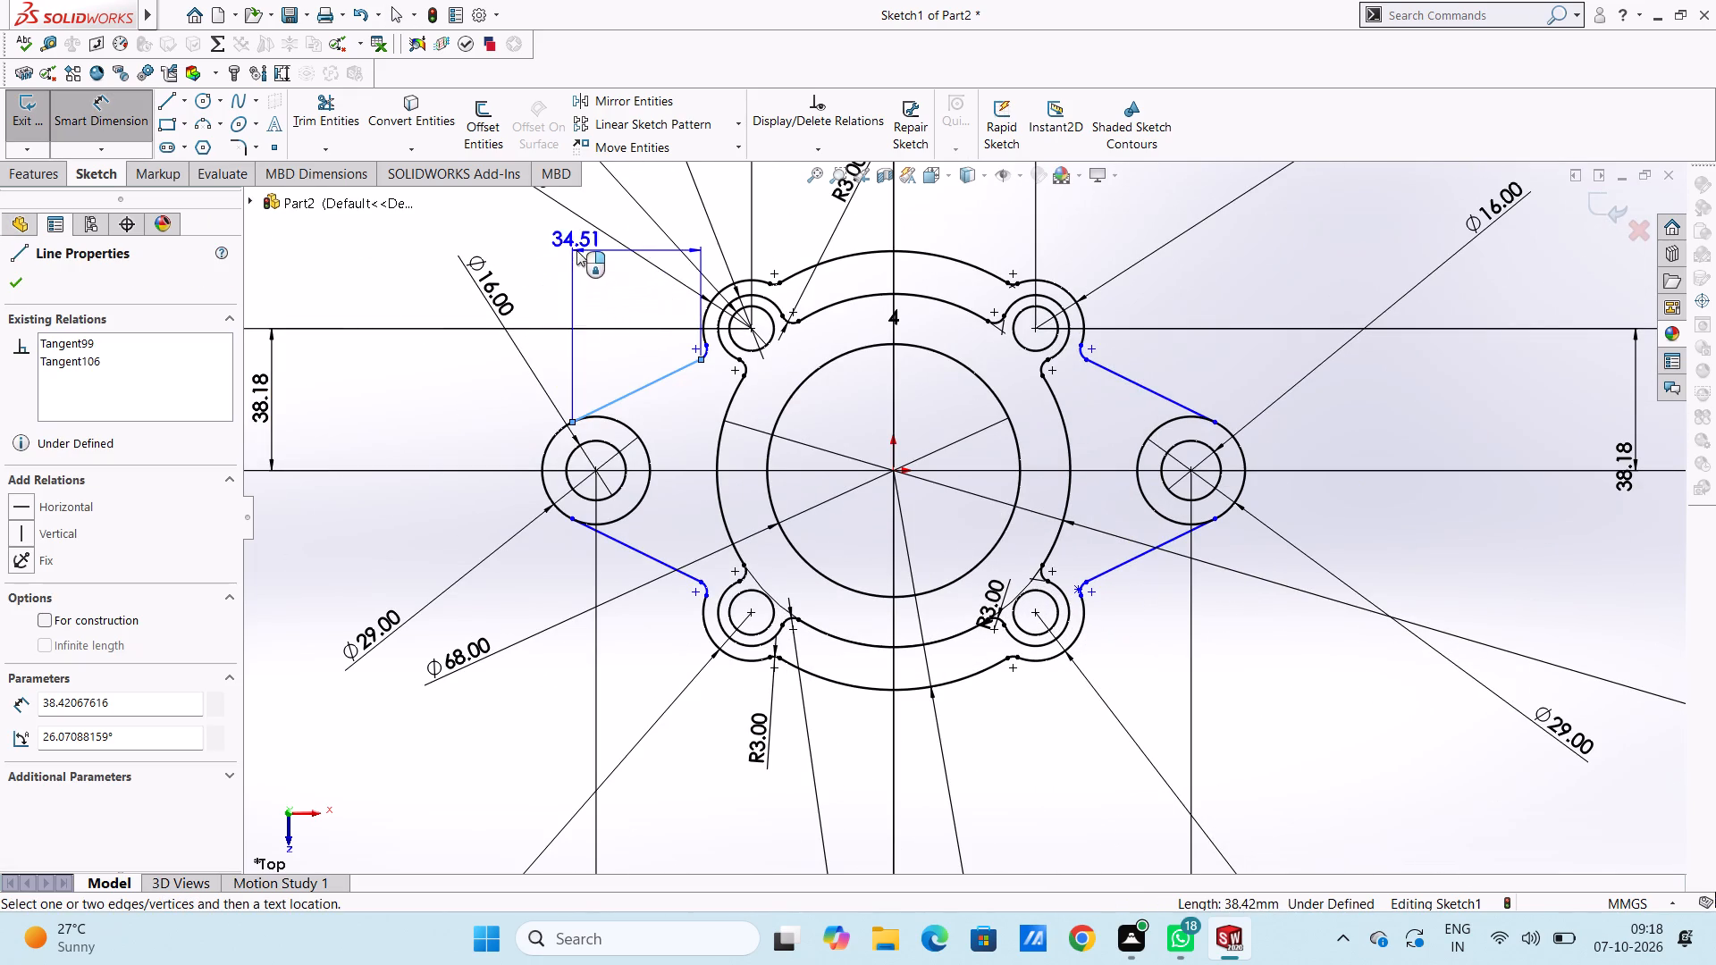
click(609, 233)
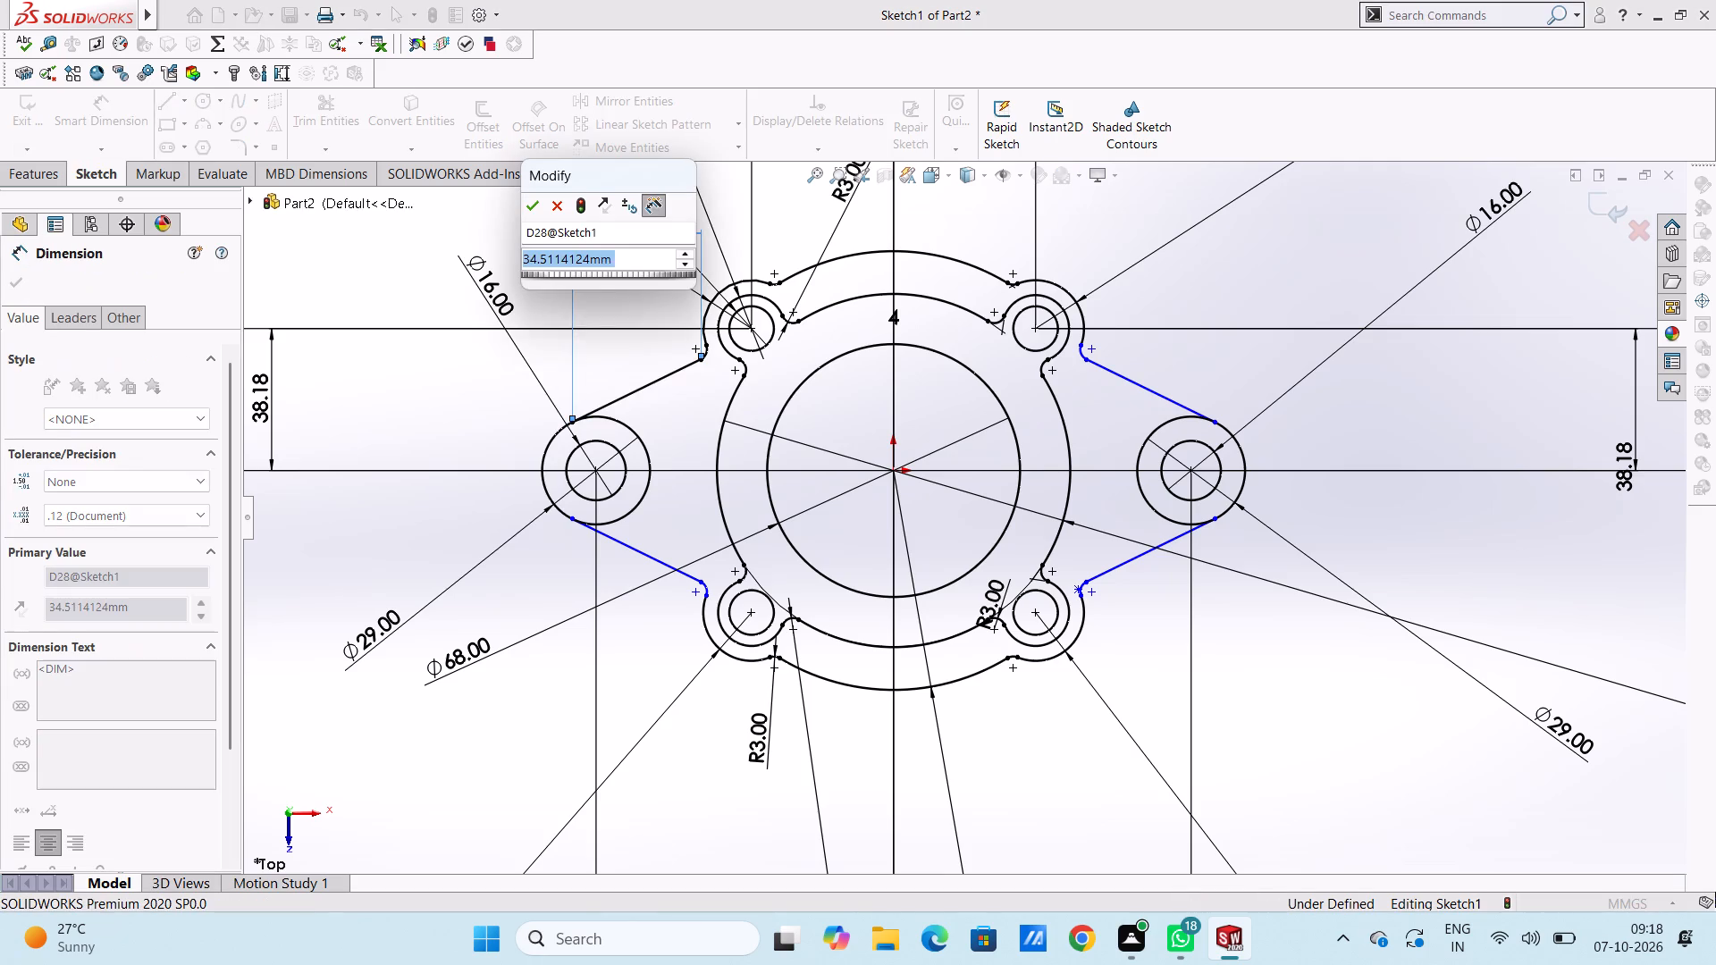
click(529, 206)
click(521, 243)
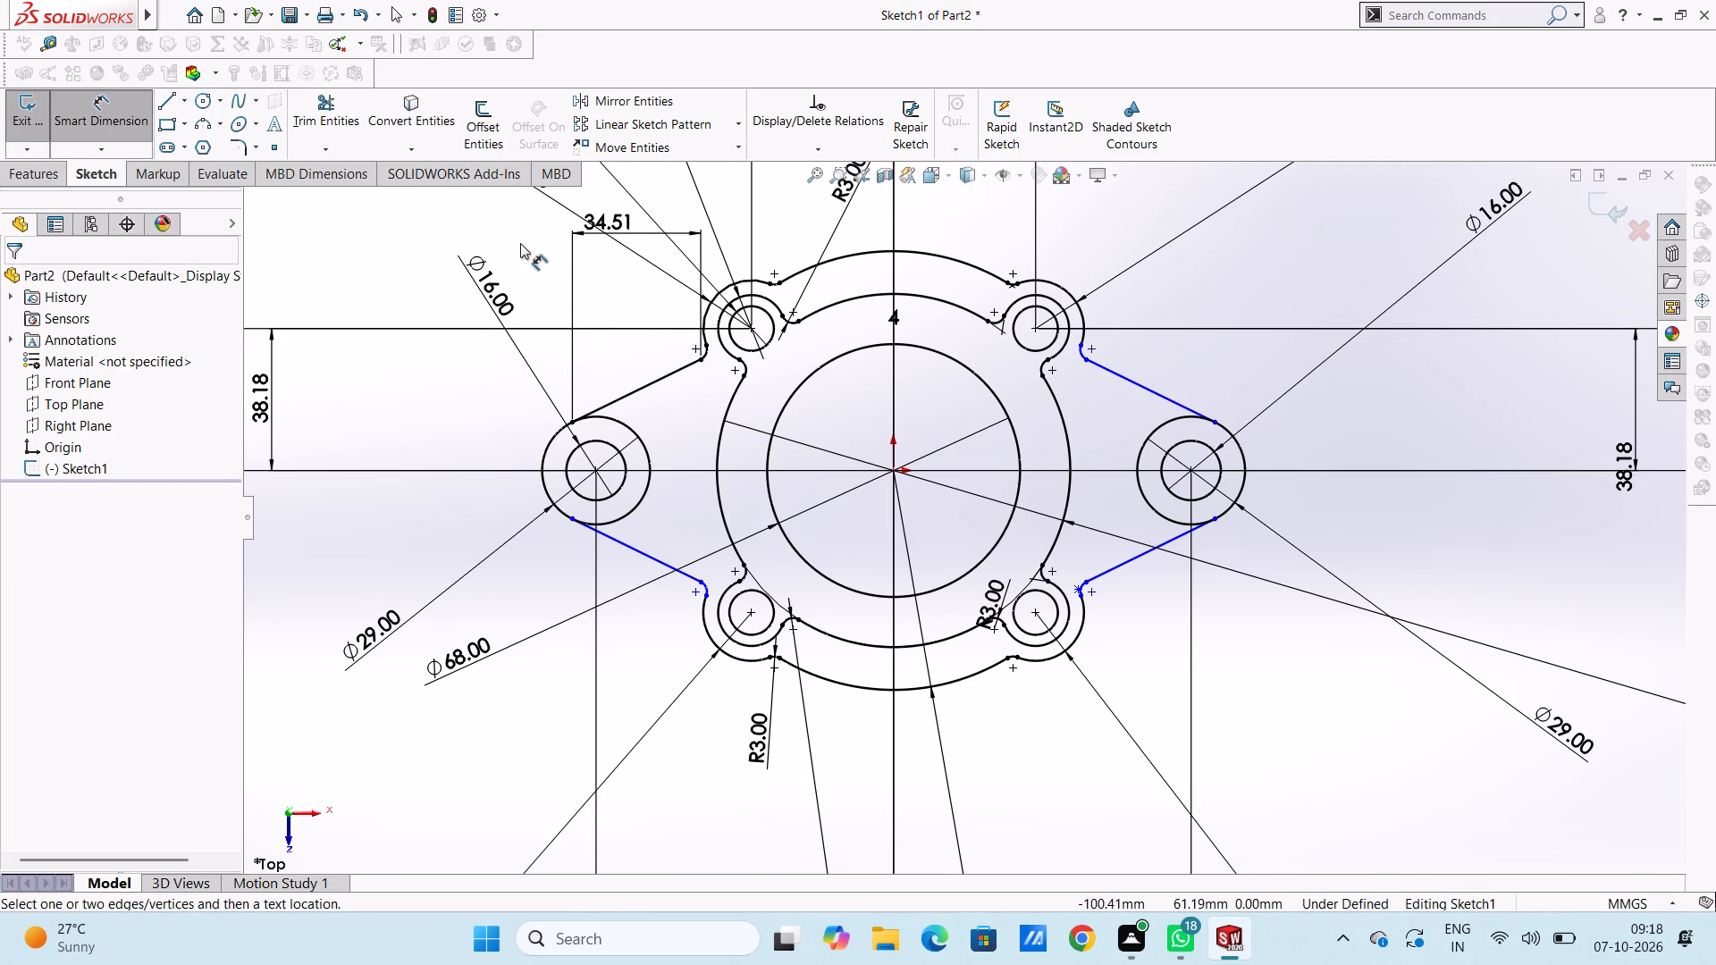
click(640, 551)
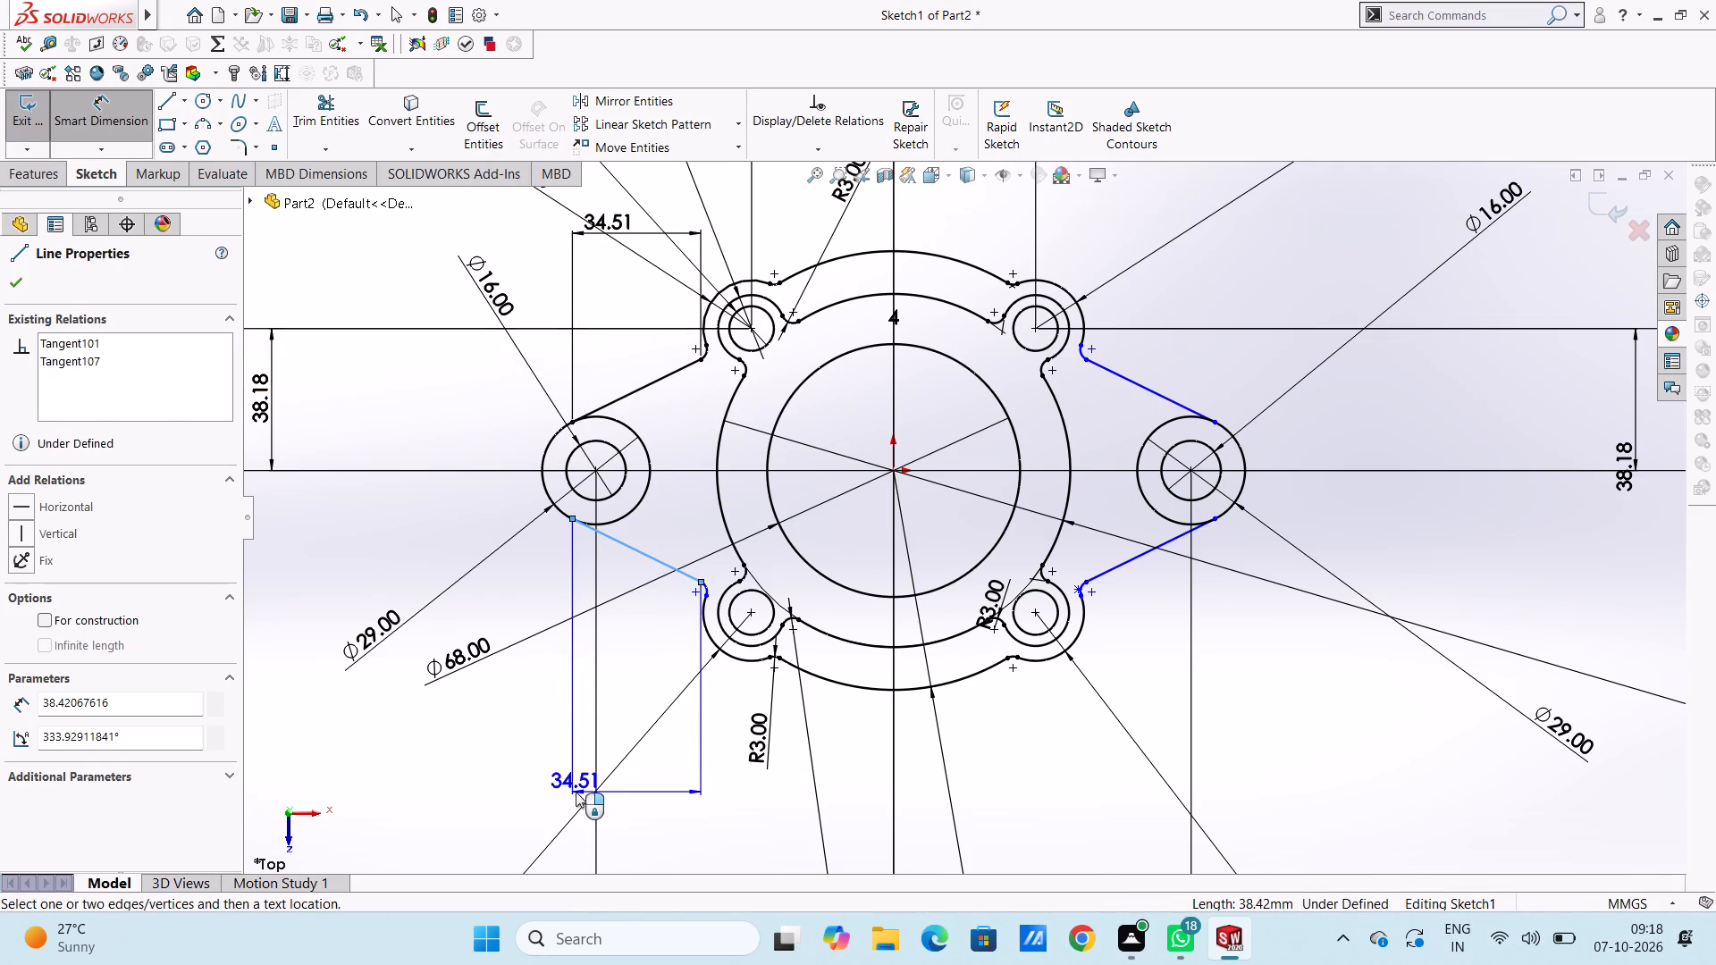
click(576, 792)
click(502, 772)
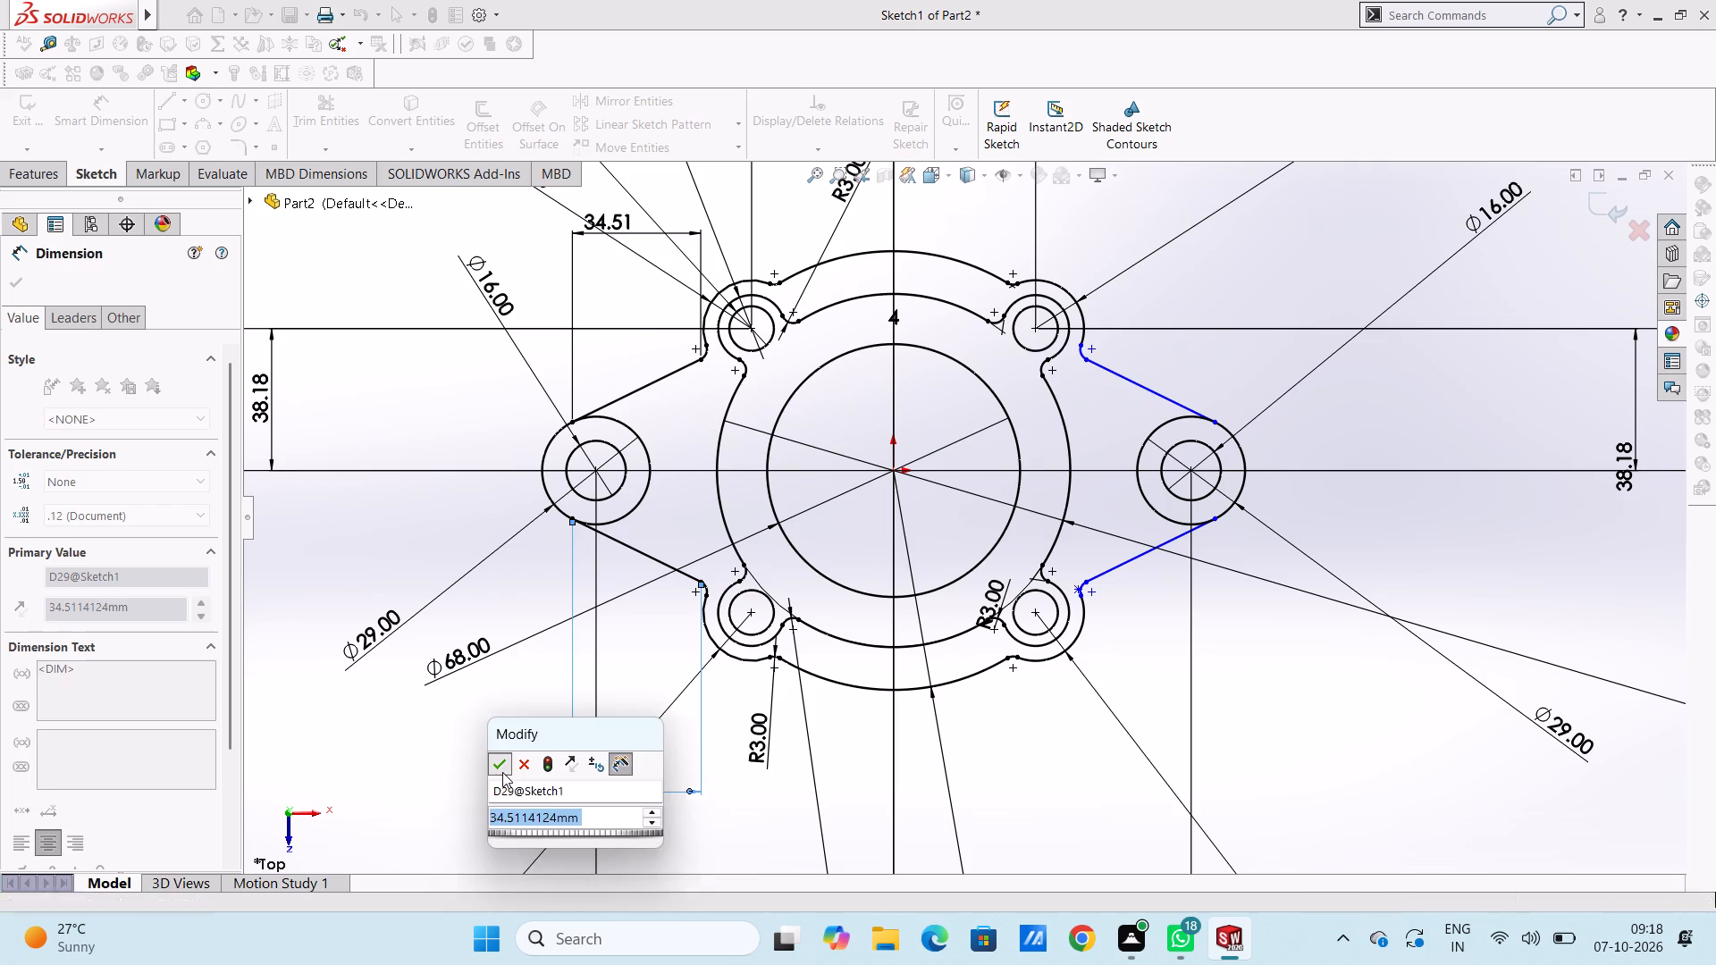
click(465, 748)
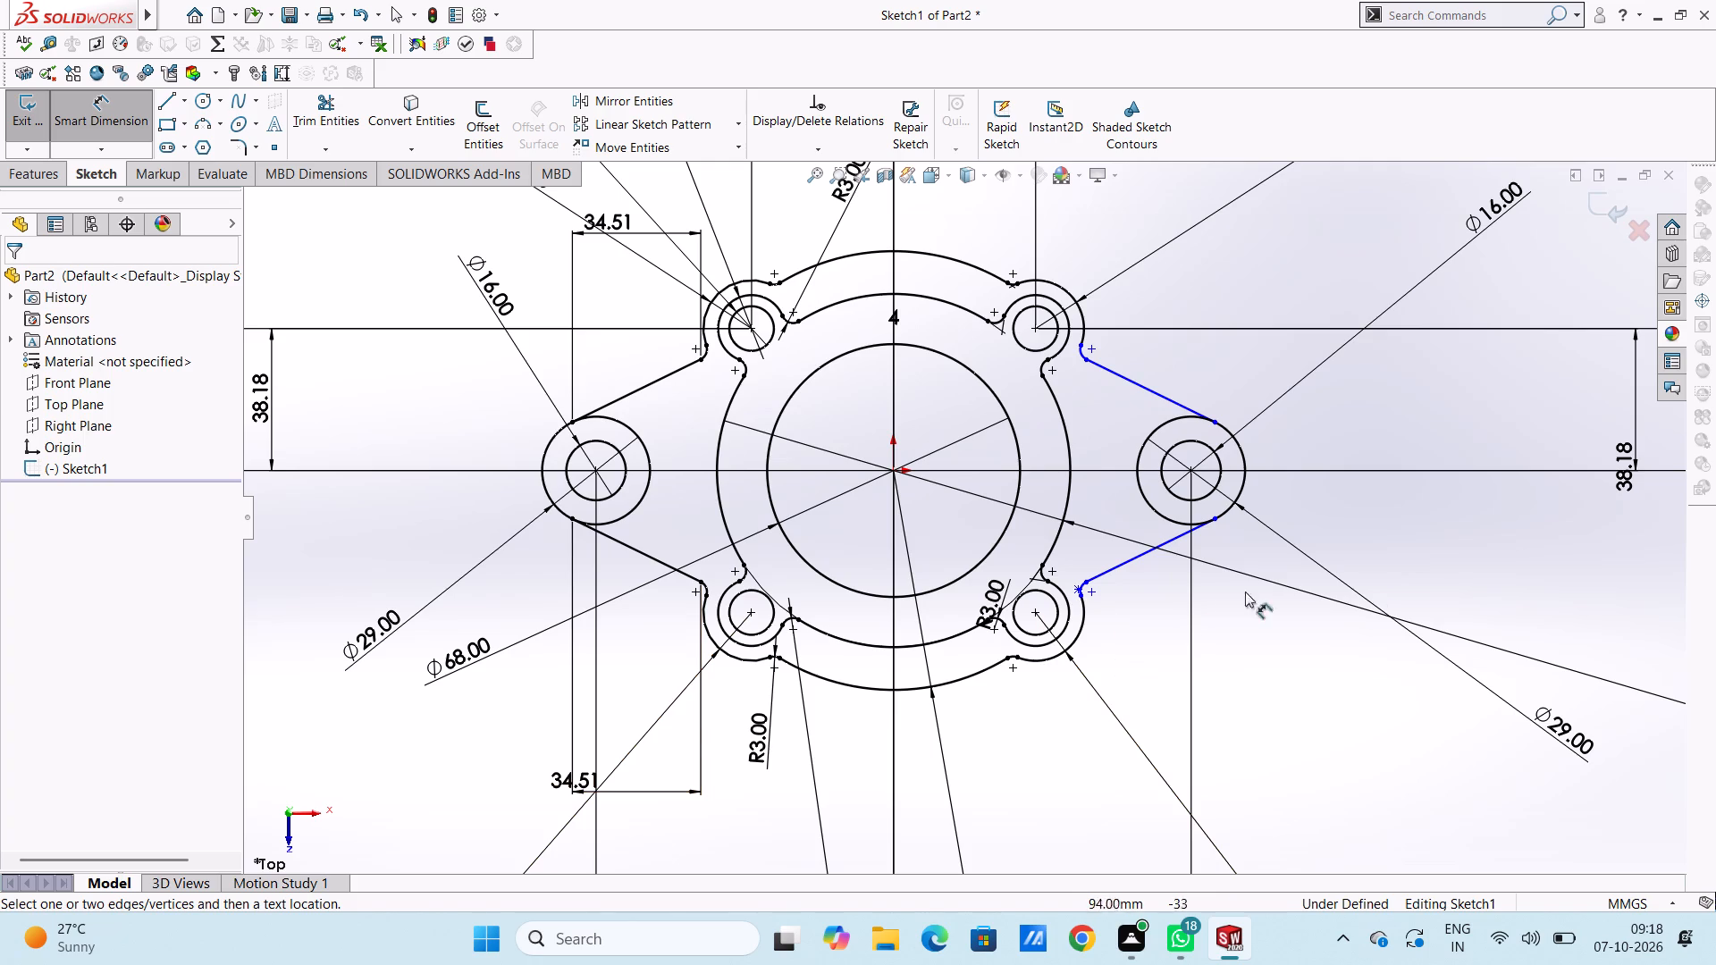
Dimension the horizontal spans of the lower and upper tangent lines from the right 29 mm circle.
click(1099, 574)
click(1206, 831)
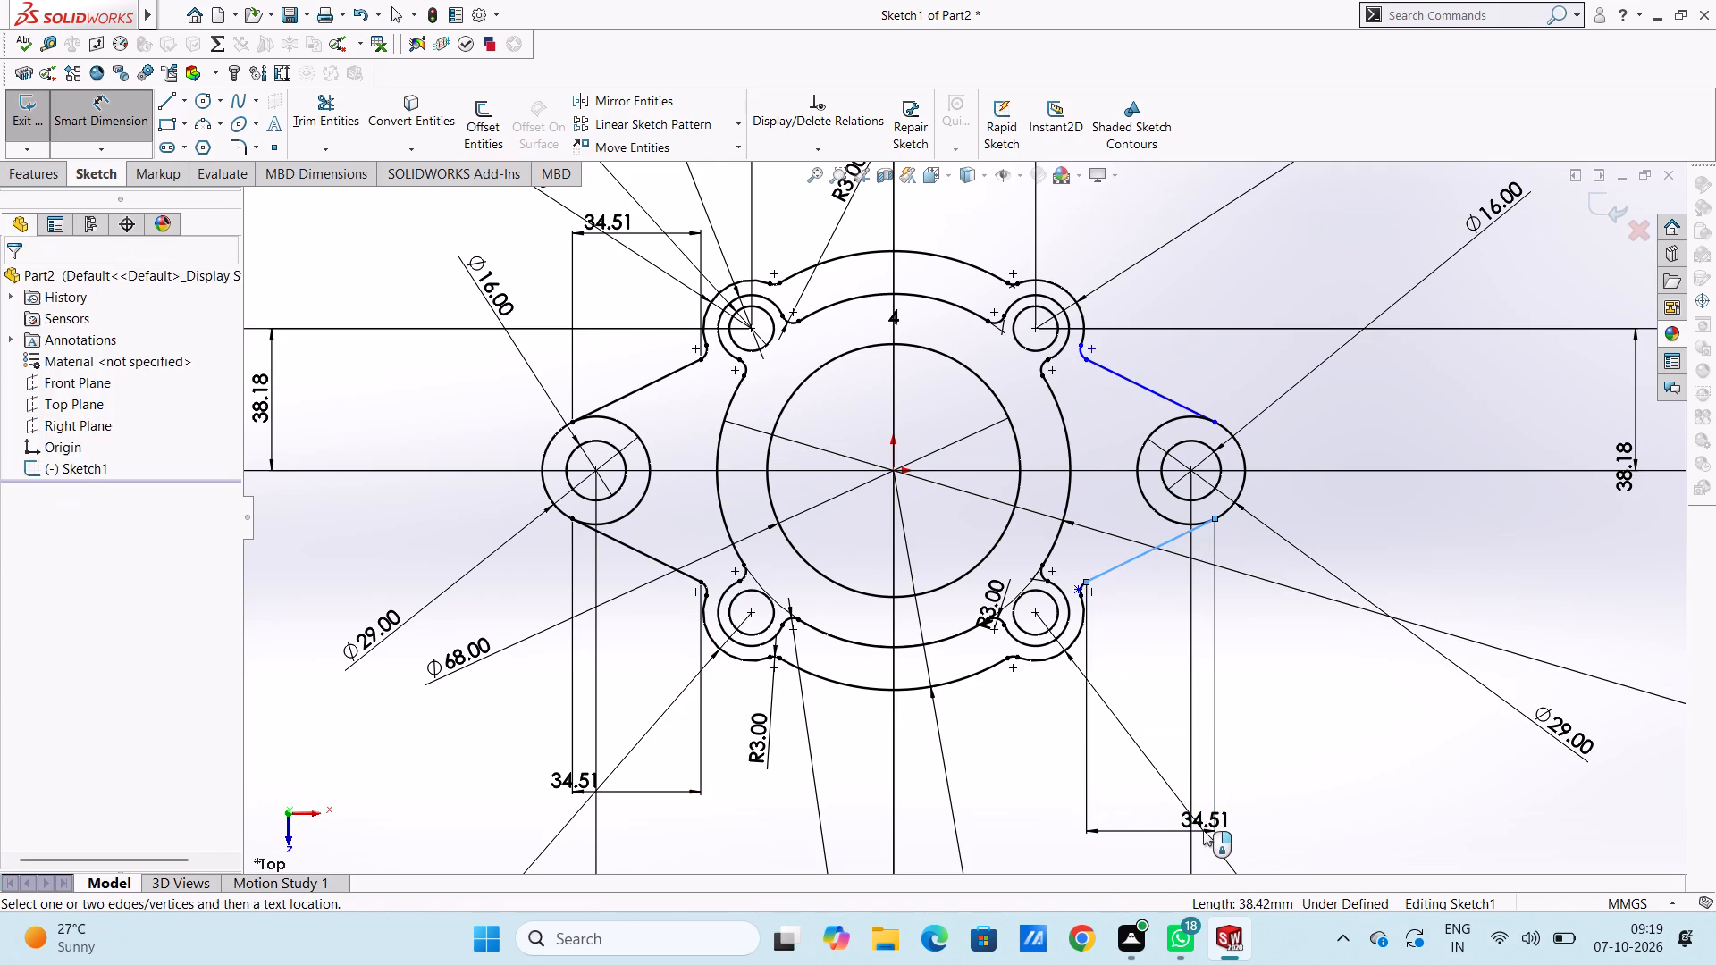
click(1128, 801)
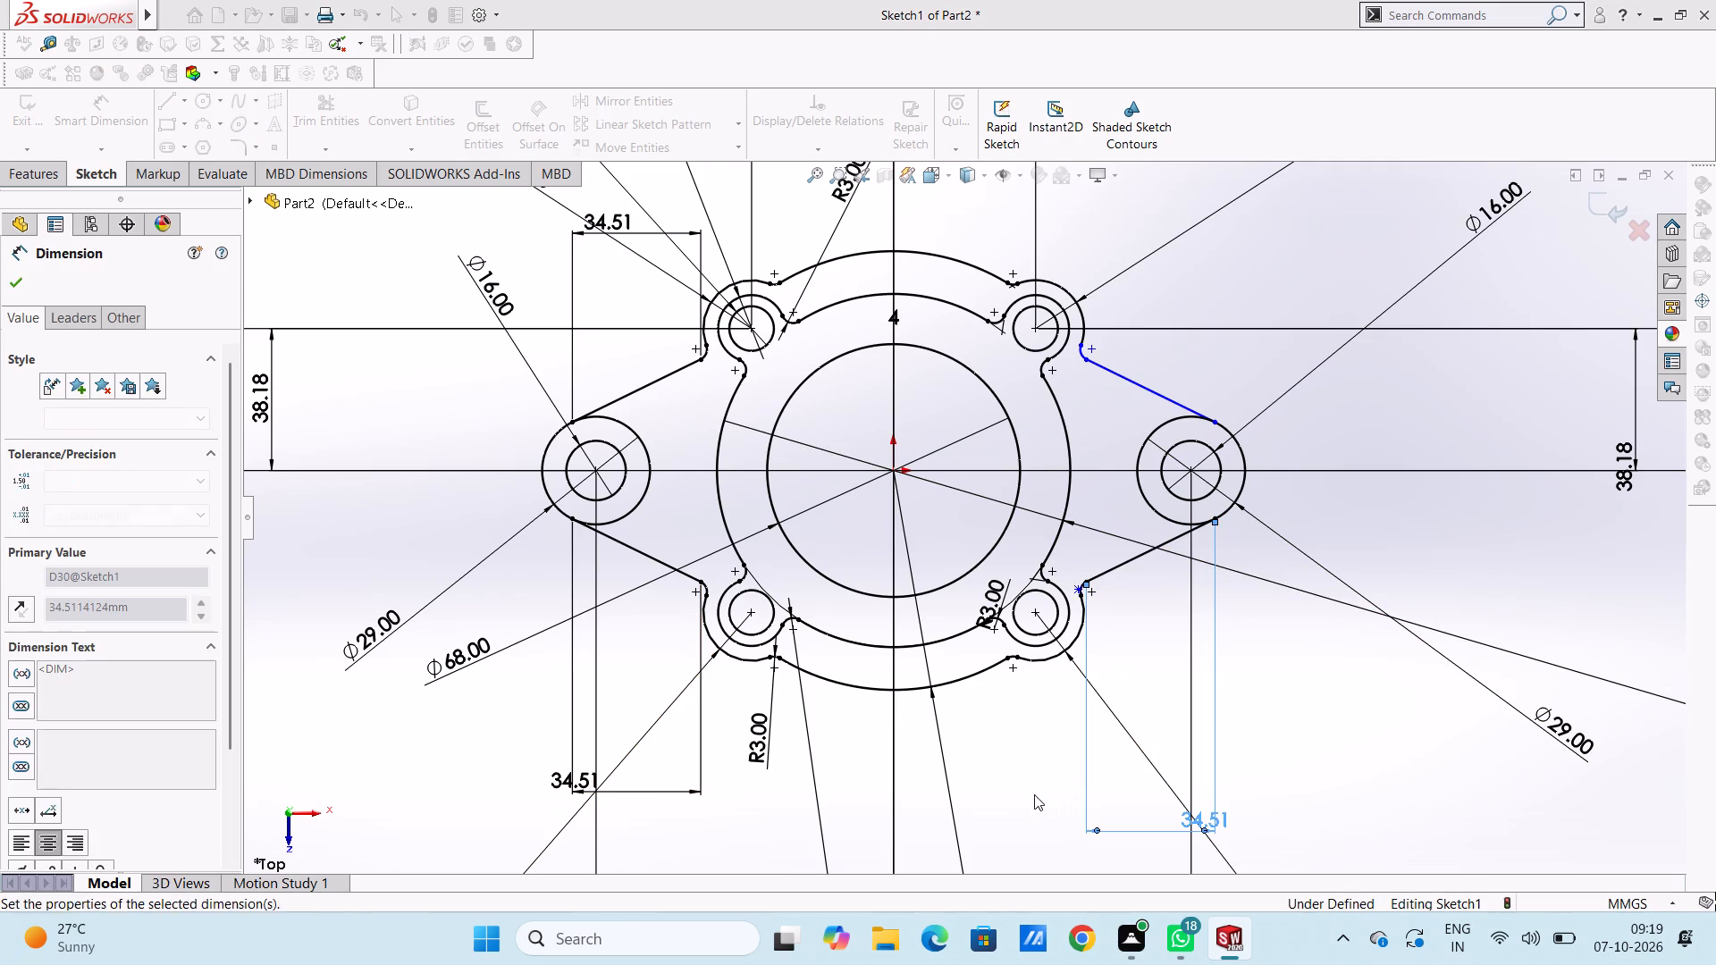
click(1034, 793)
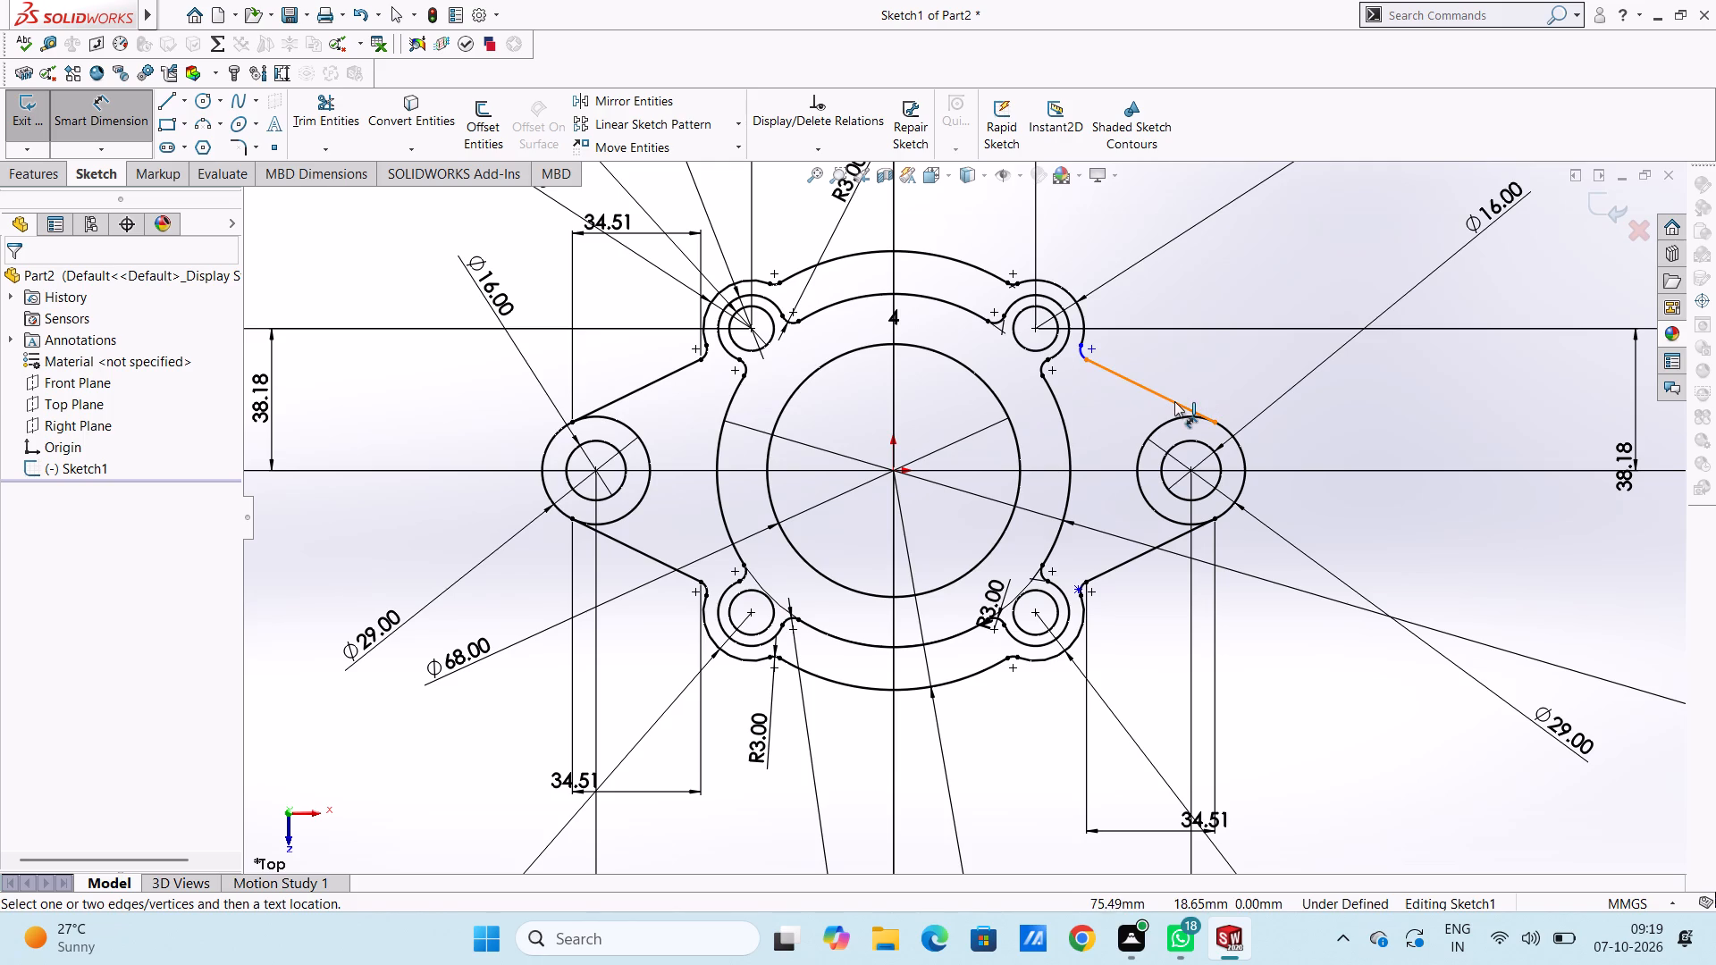
click(1174, 401)
click(1183, 221)
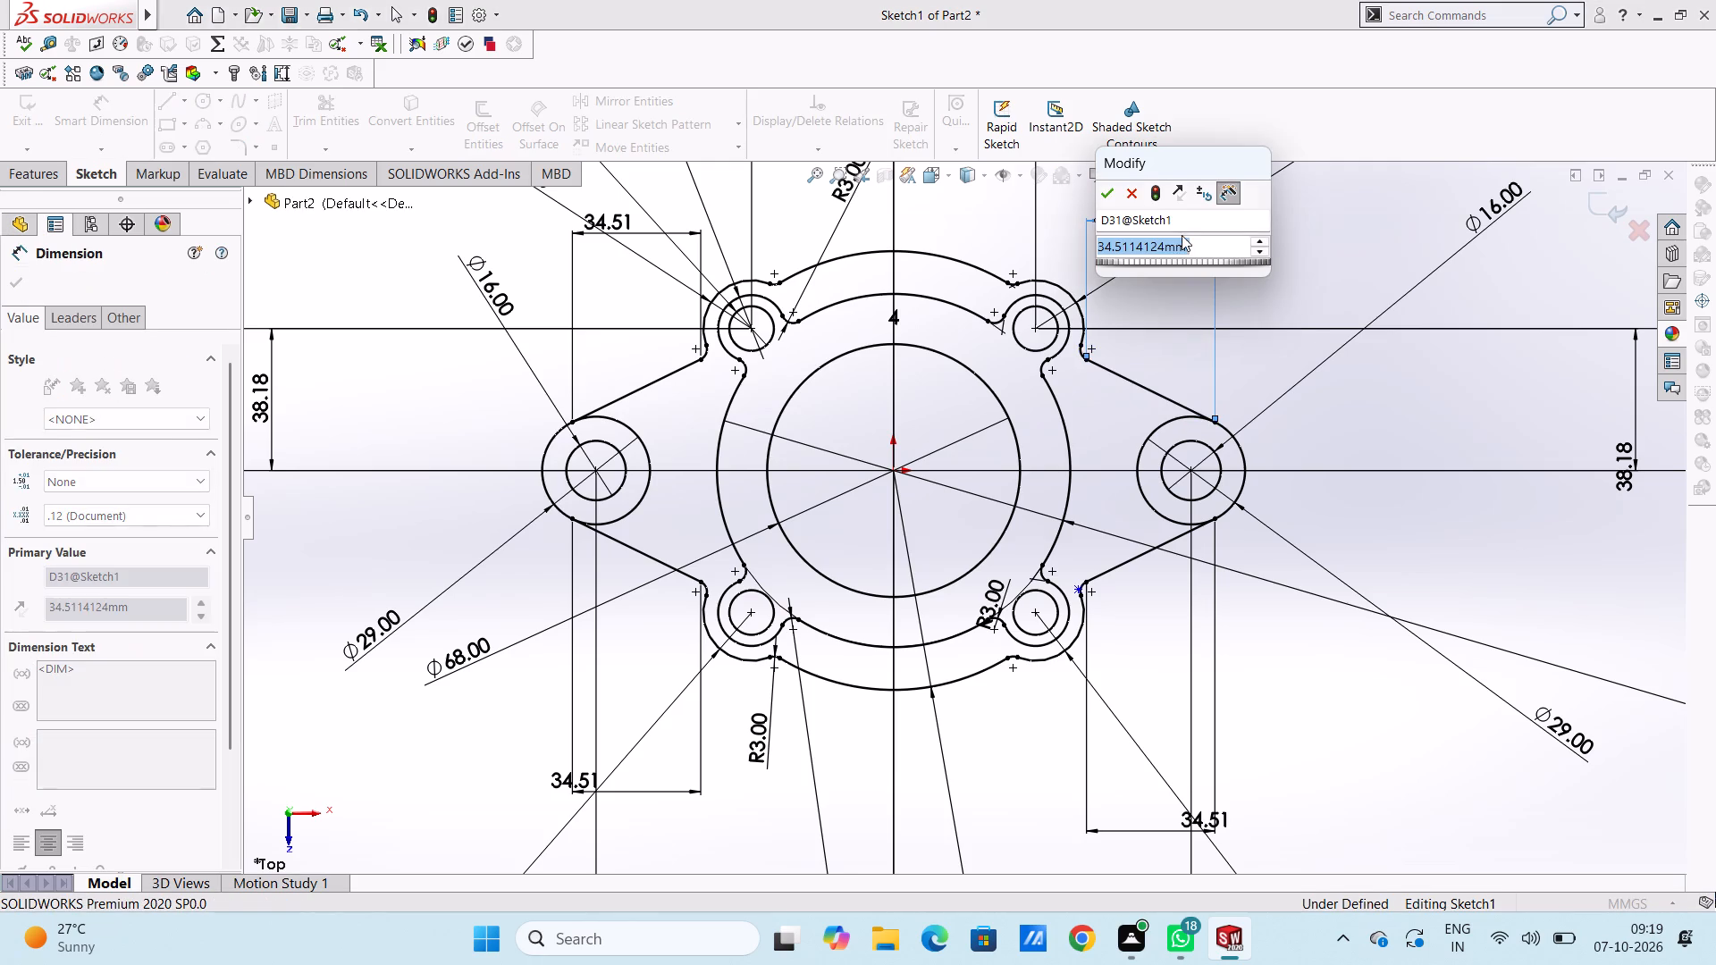
click(1108, 194)
click(1099, 211)
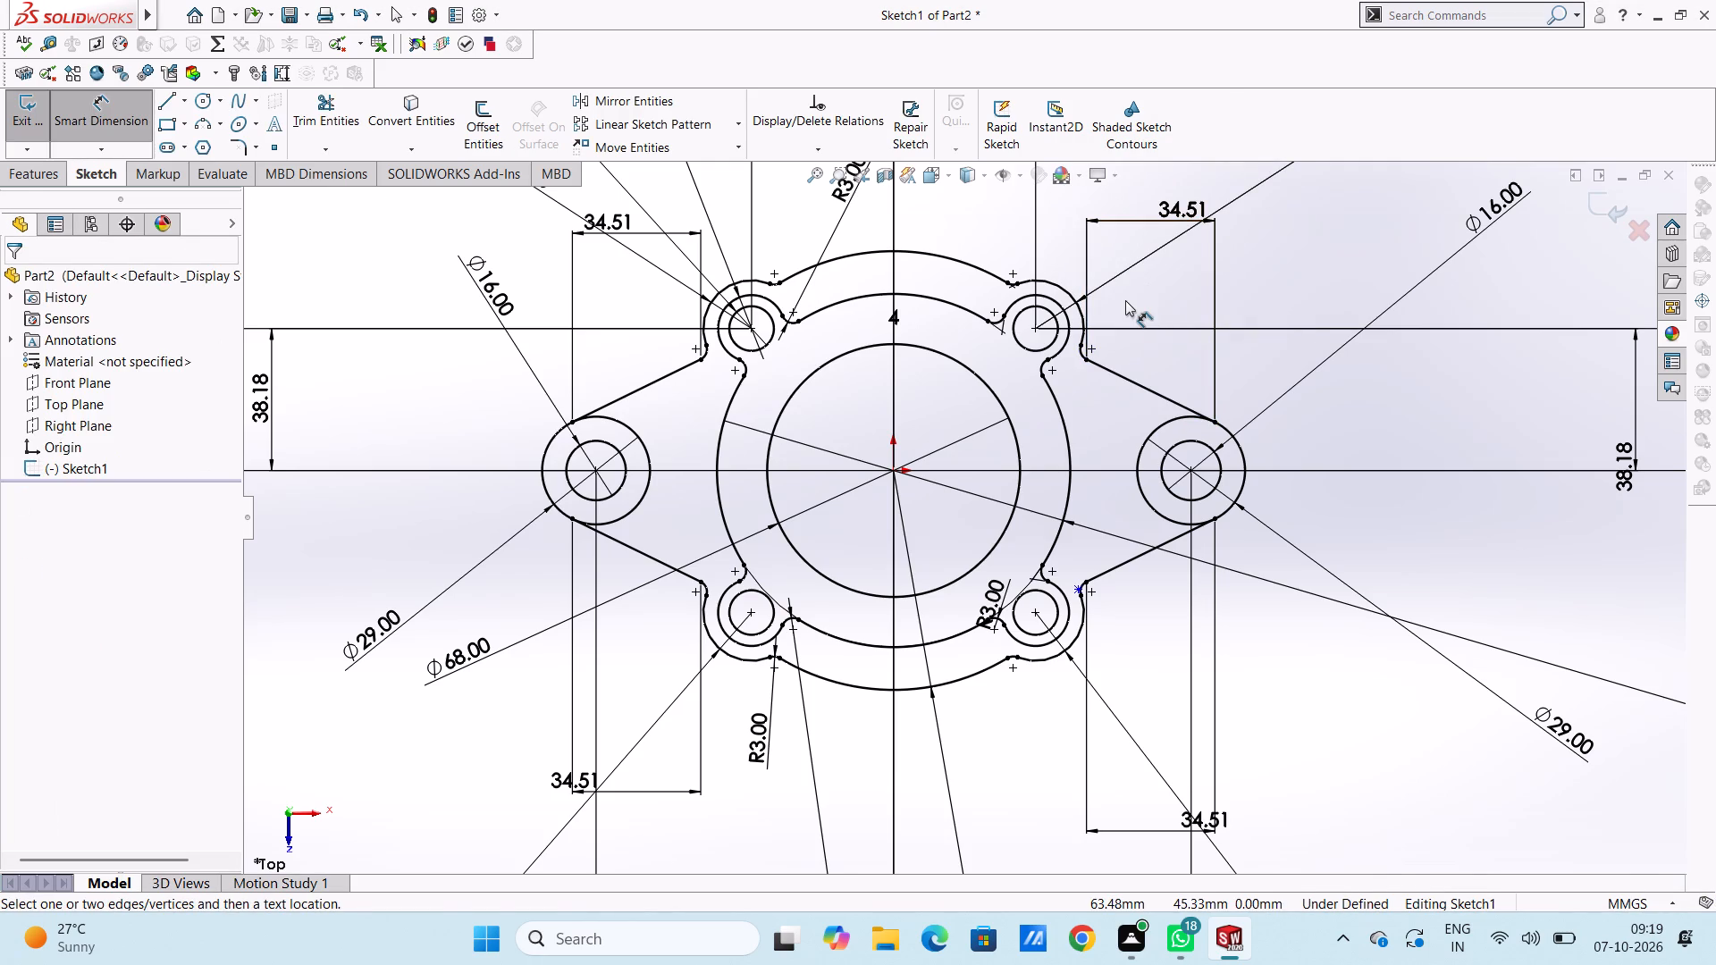
Sketch a horizontal line about 160 mm long joining the top points of the left and right 29 mm circles.
click(163, 98)
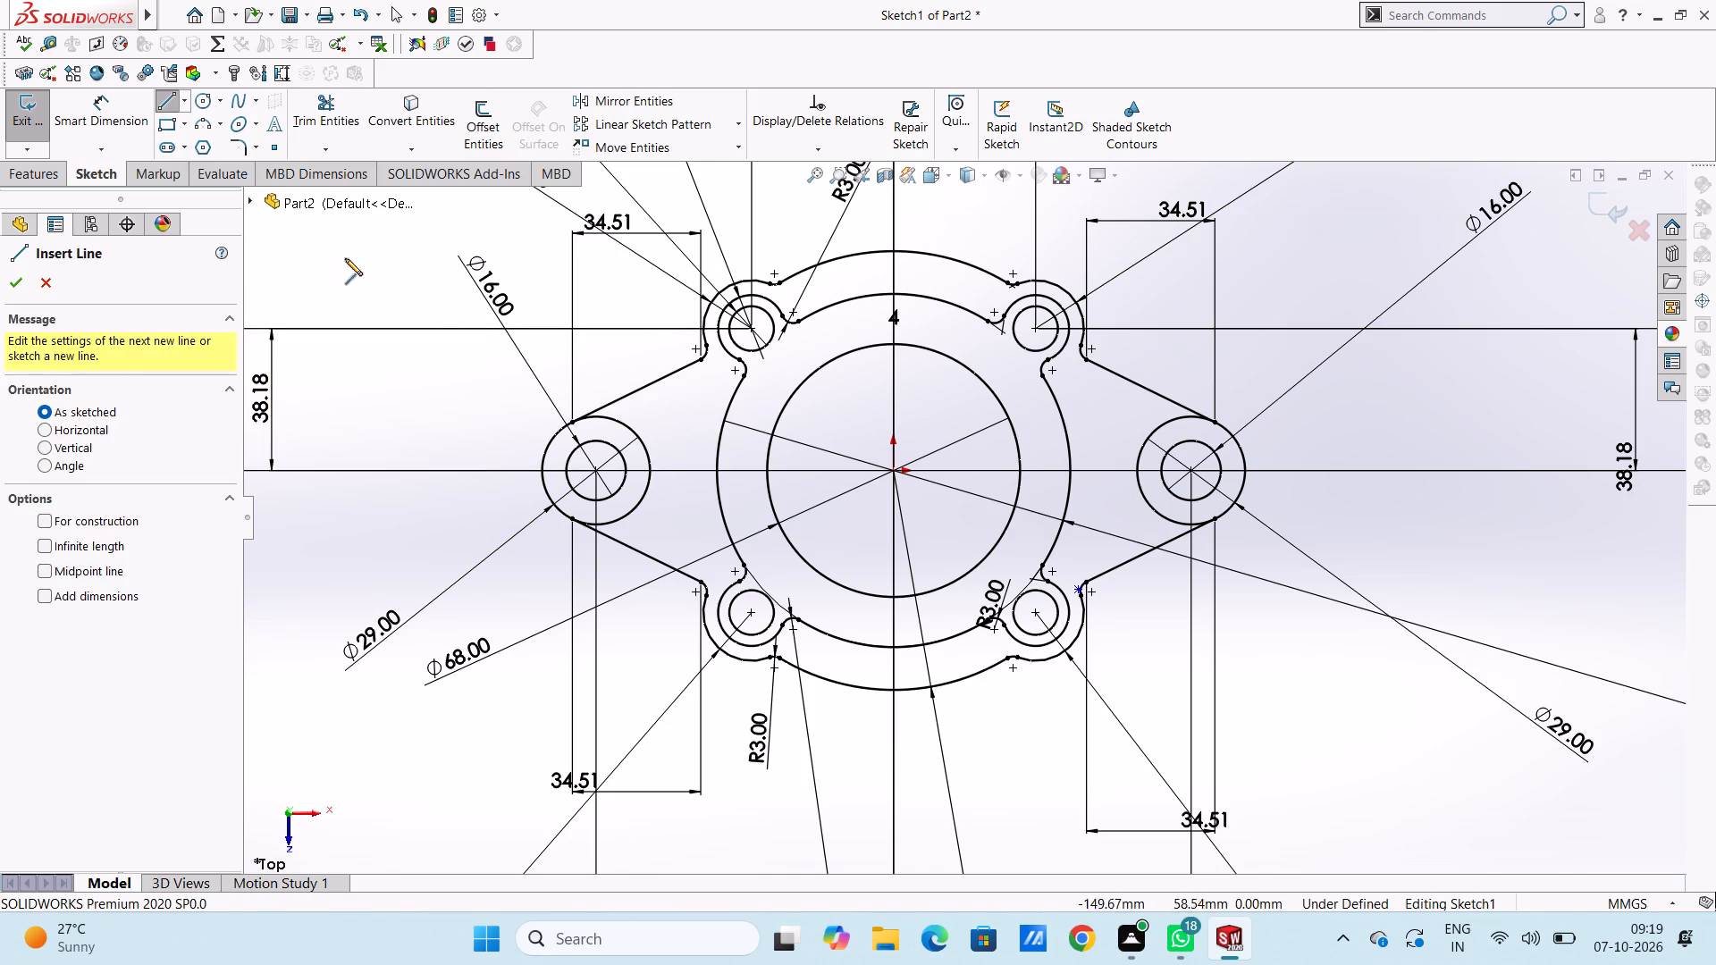
click(593, 419)
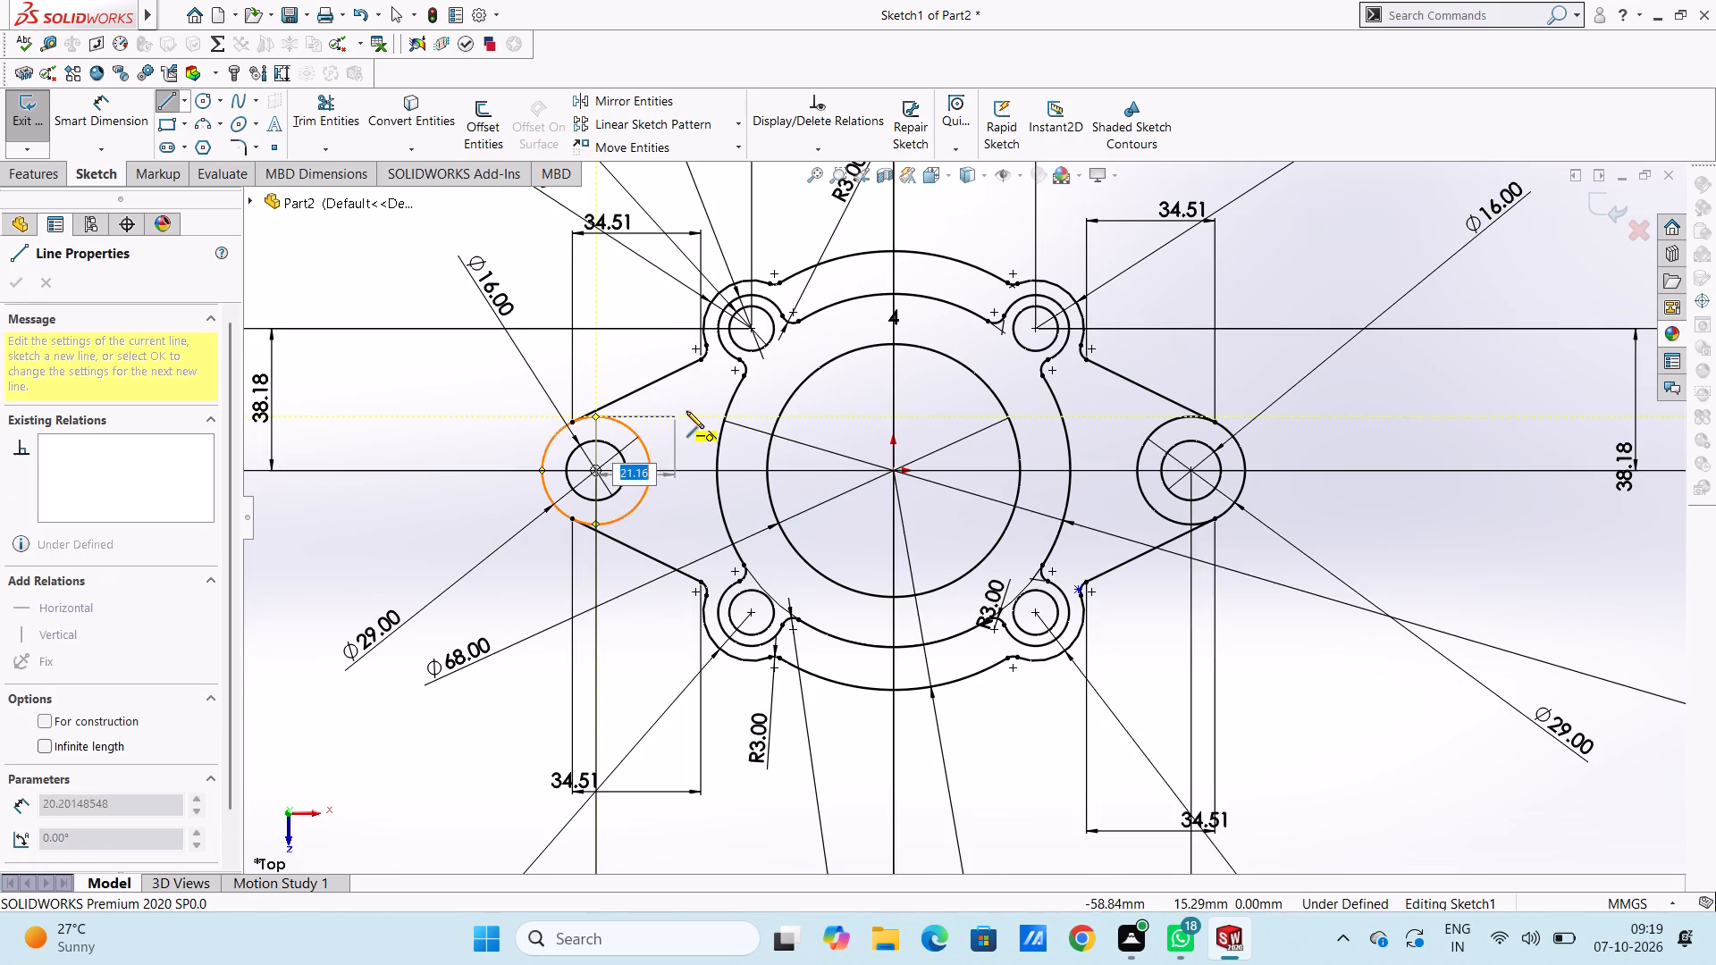
click(1196, 418)
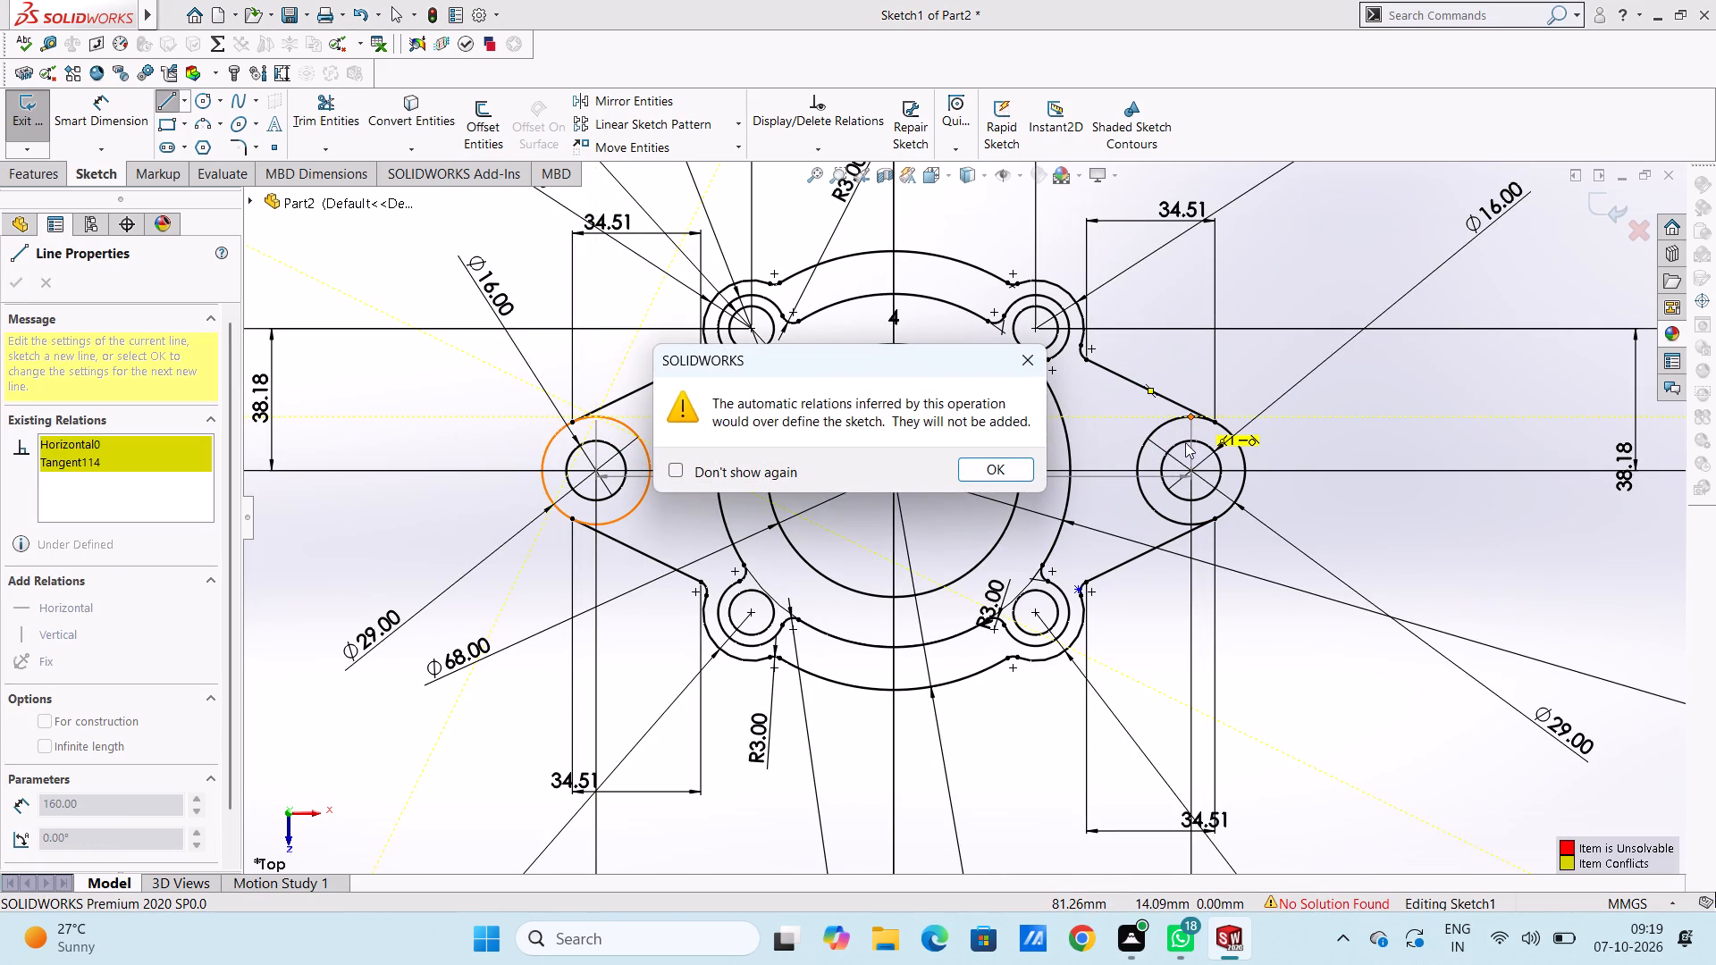
click(974, 477)
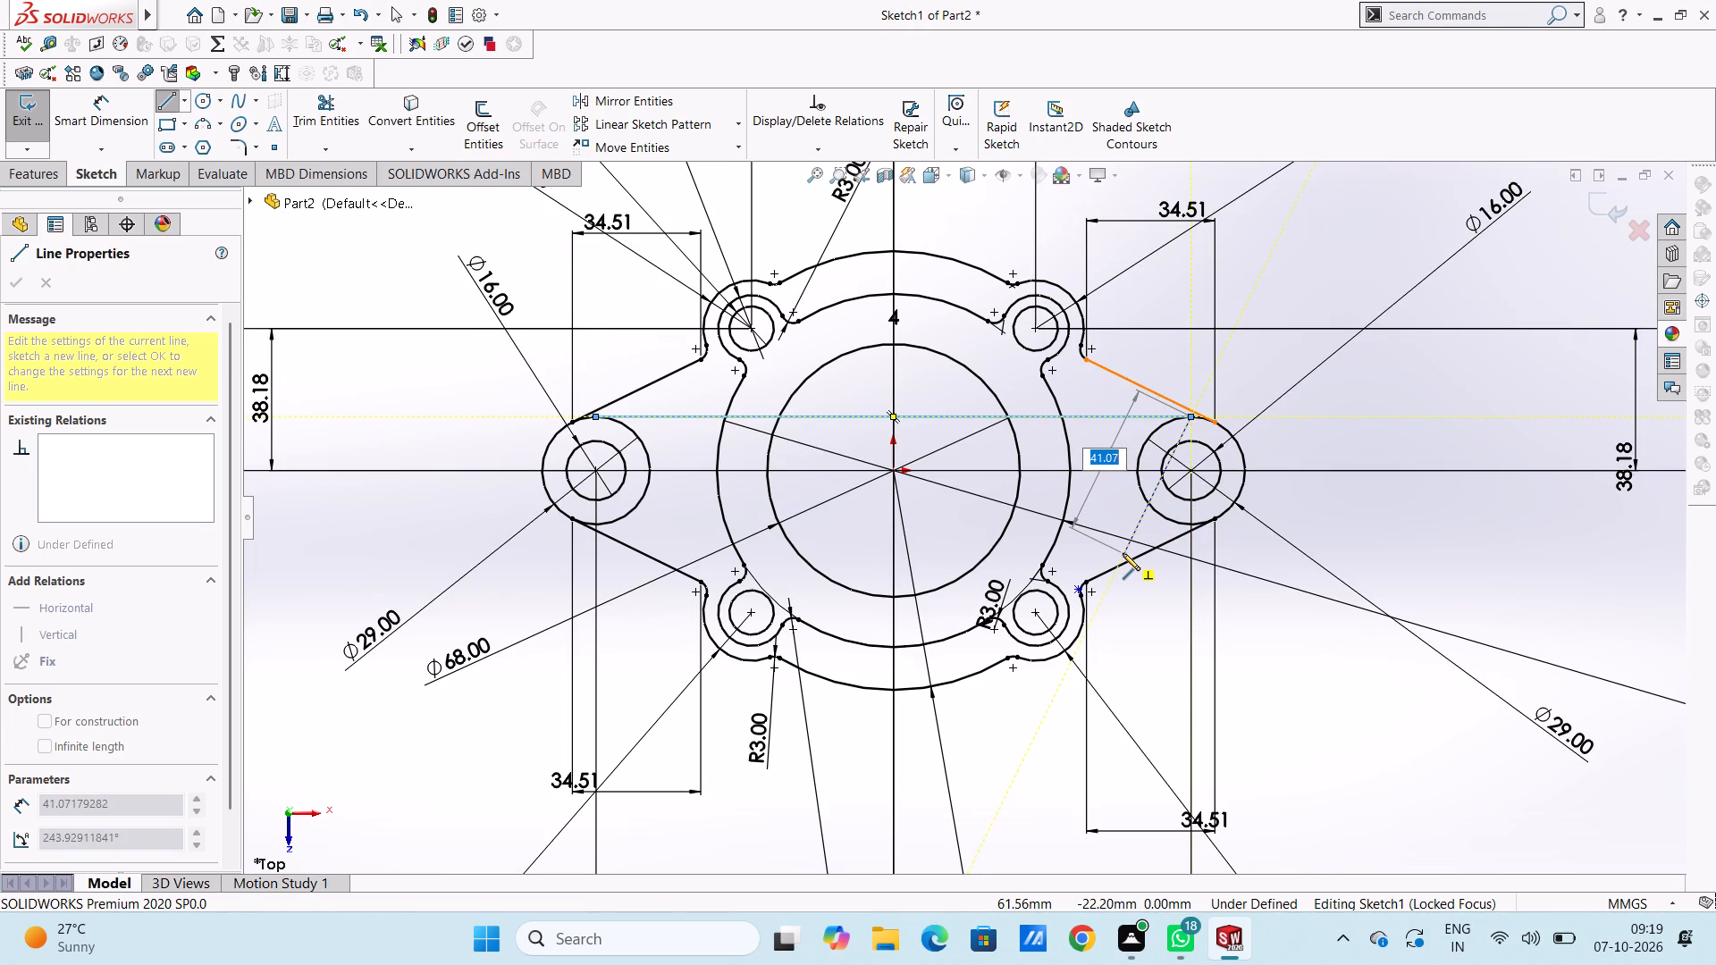
key(Escape)
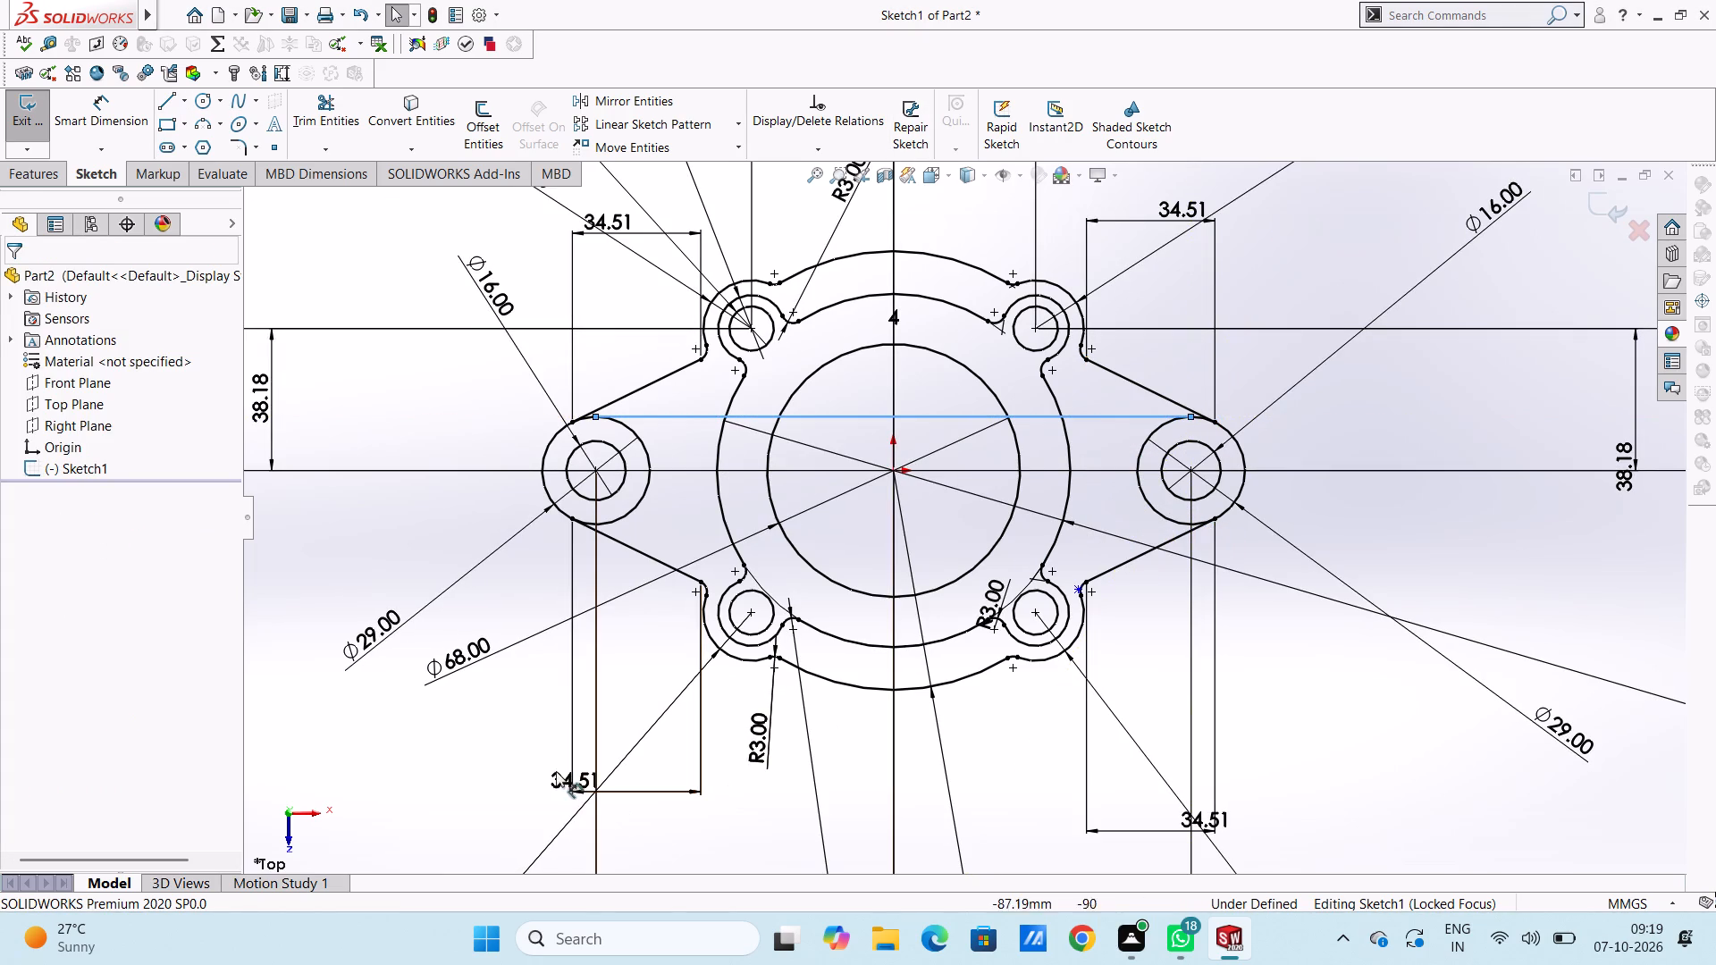
click(385, 412)
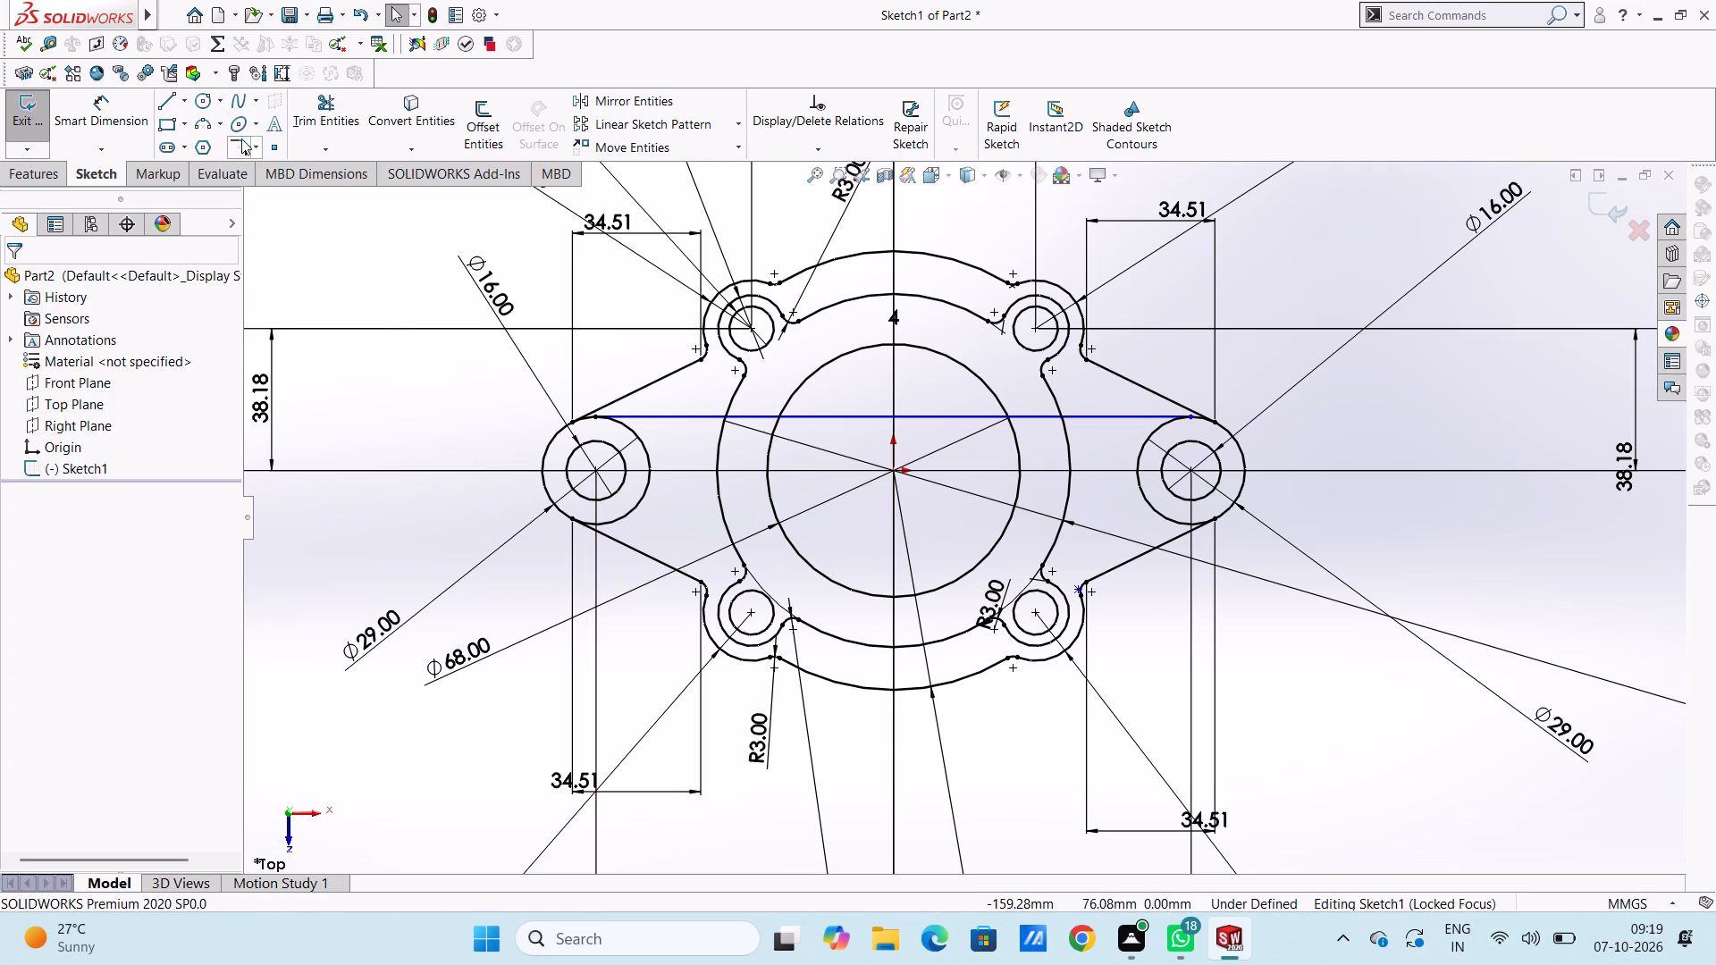
Sketch a horizontal line about 160 mm long joining the bottom points of the left and right 29 mm circles.
click(173, 98)
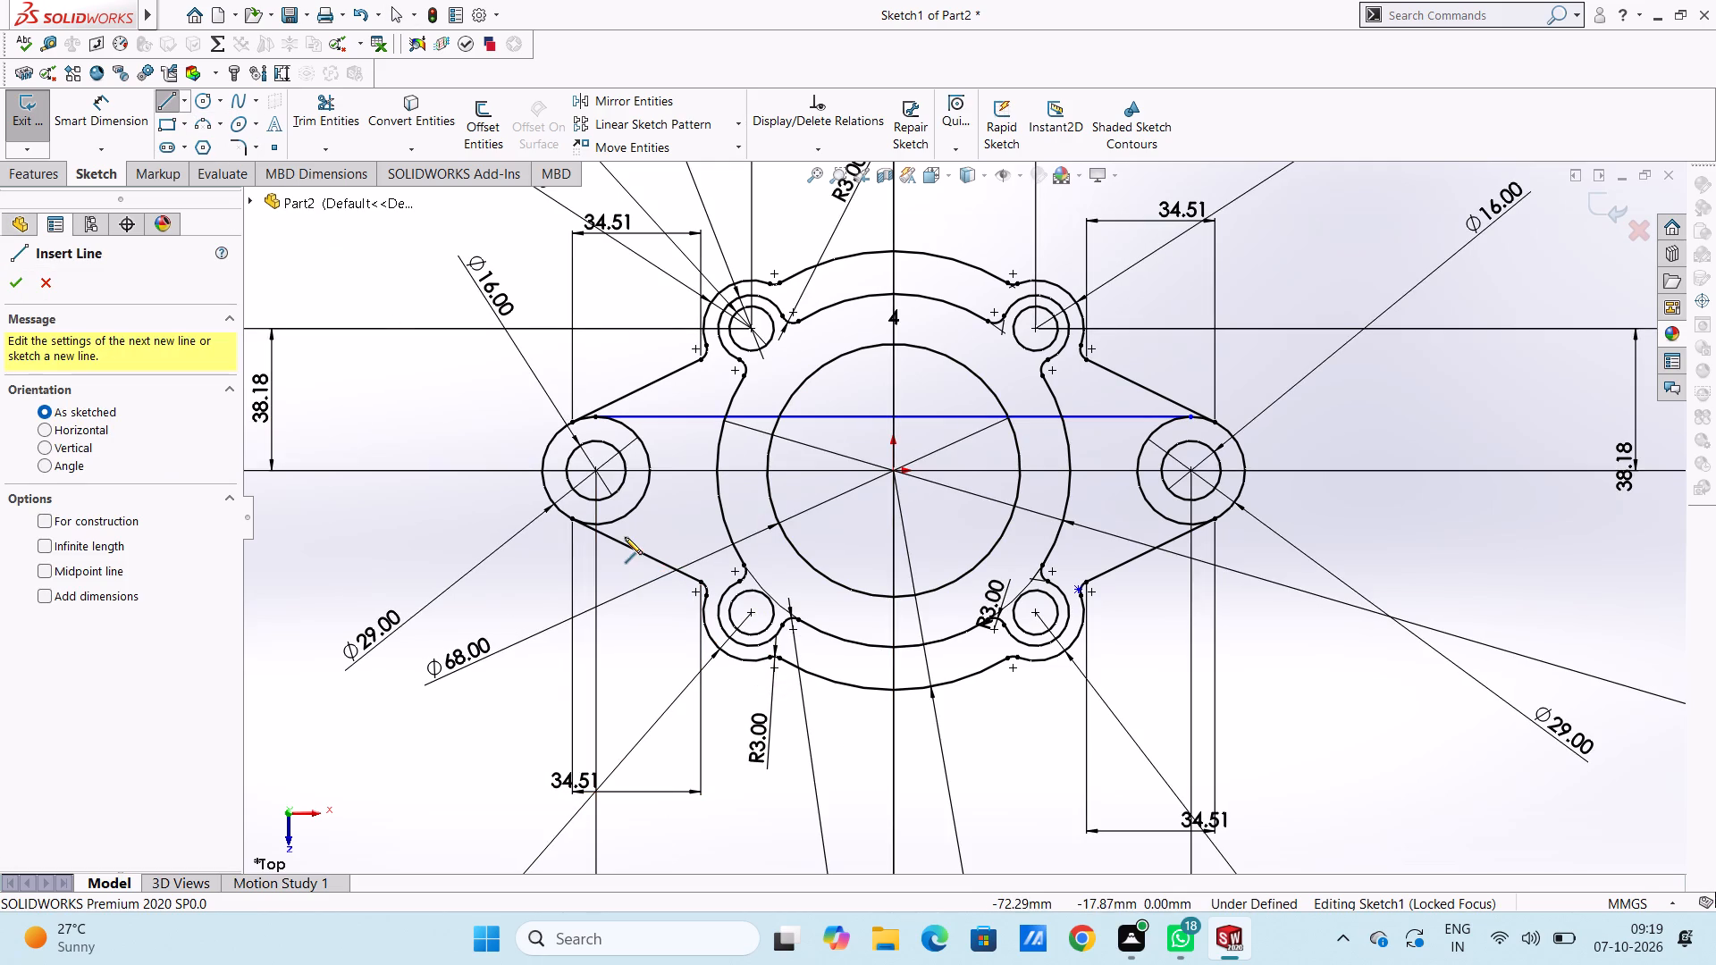
click(596, 525)
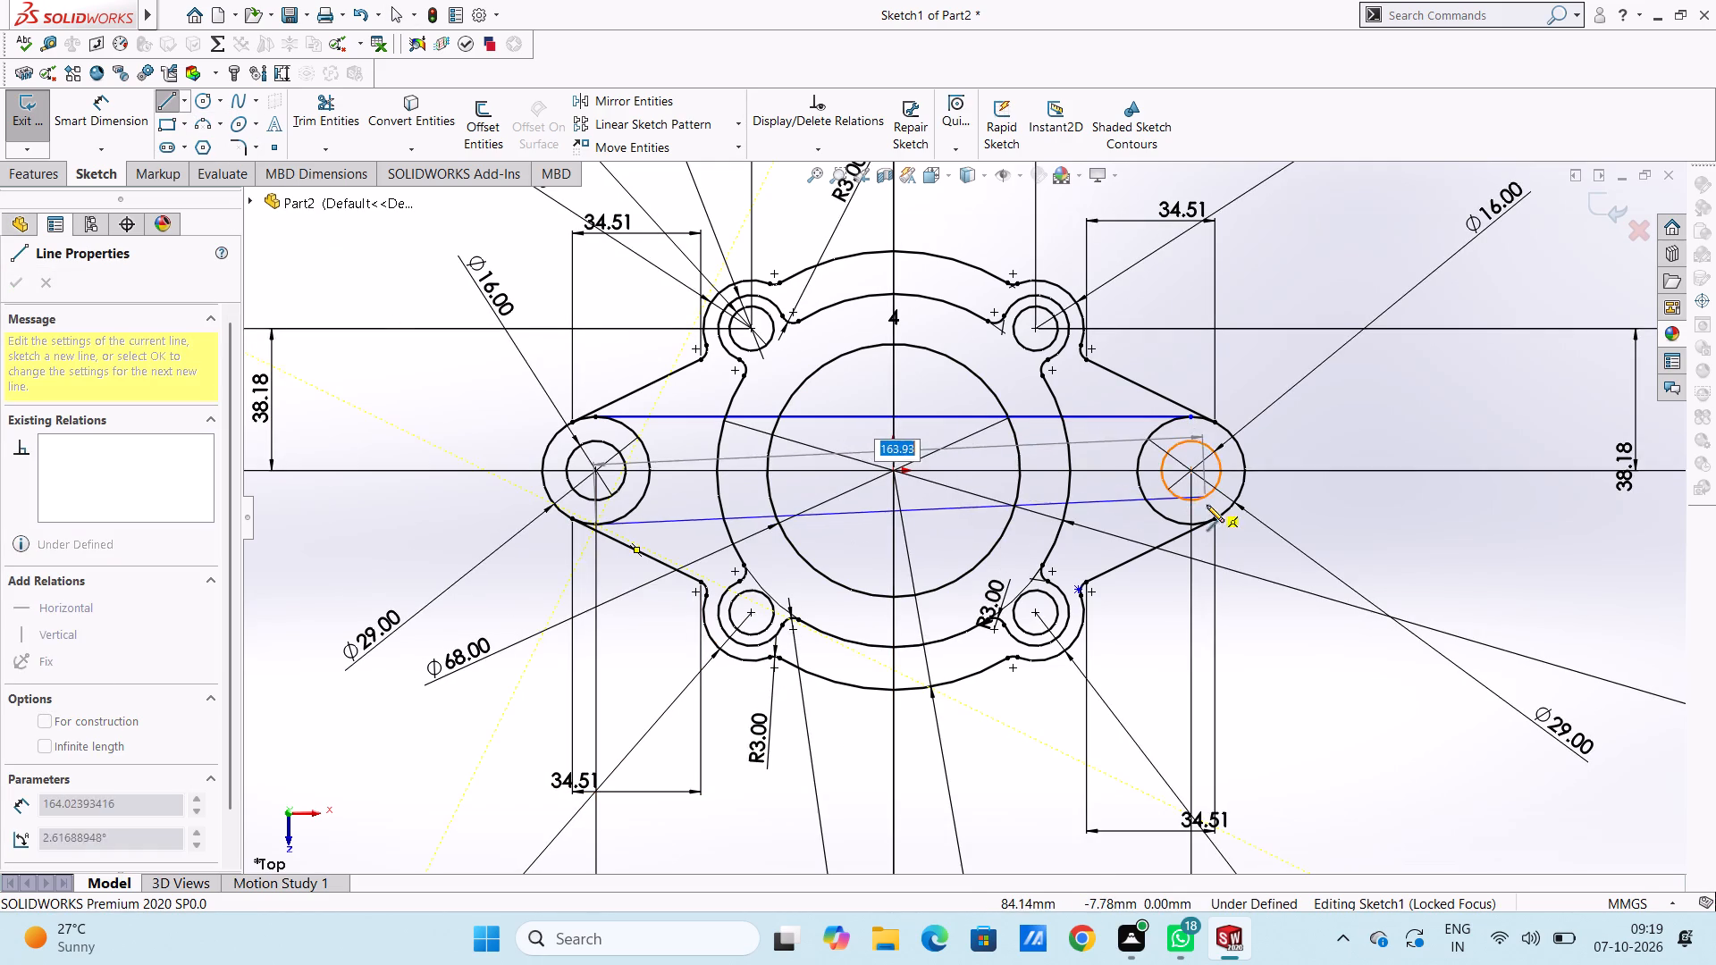
click(1190, 522)
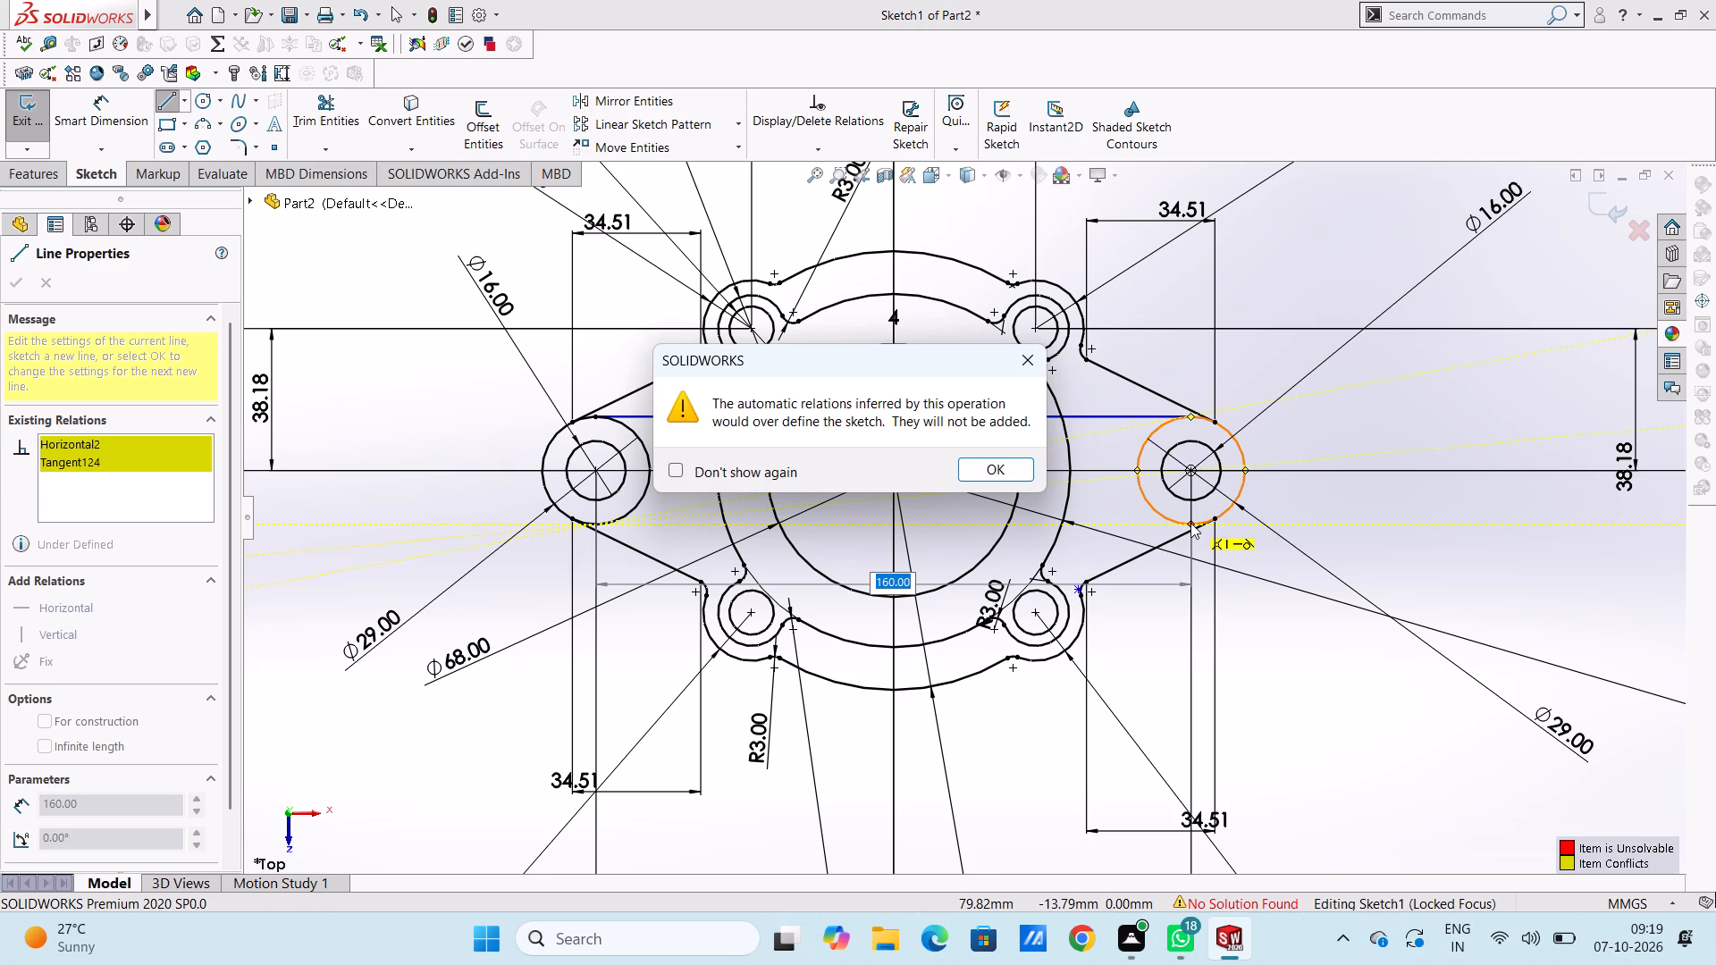
key(Escape)
key(Escape)
key(Escape)
key(Escape)
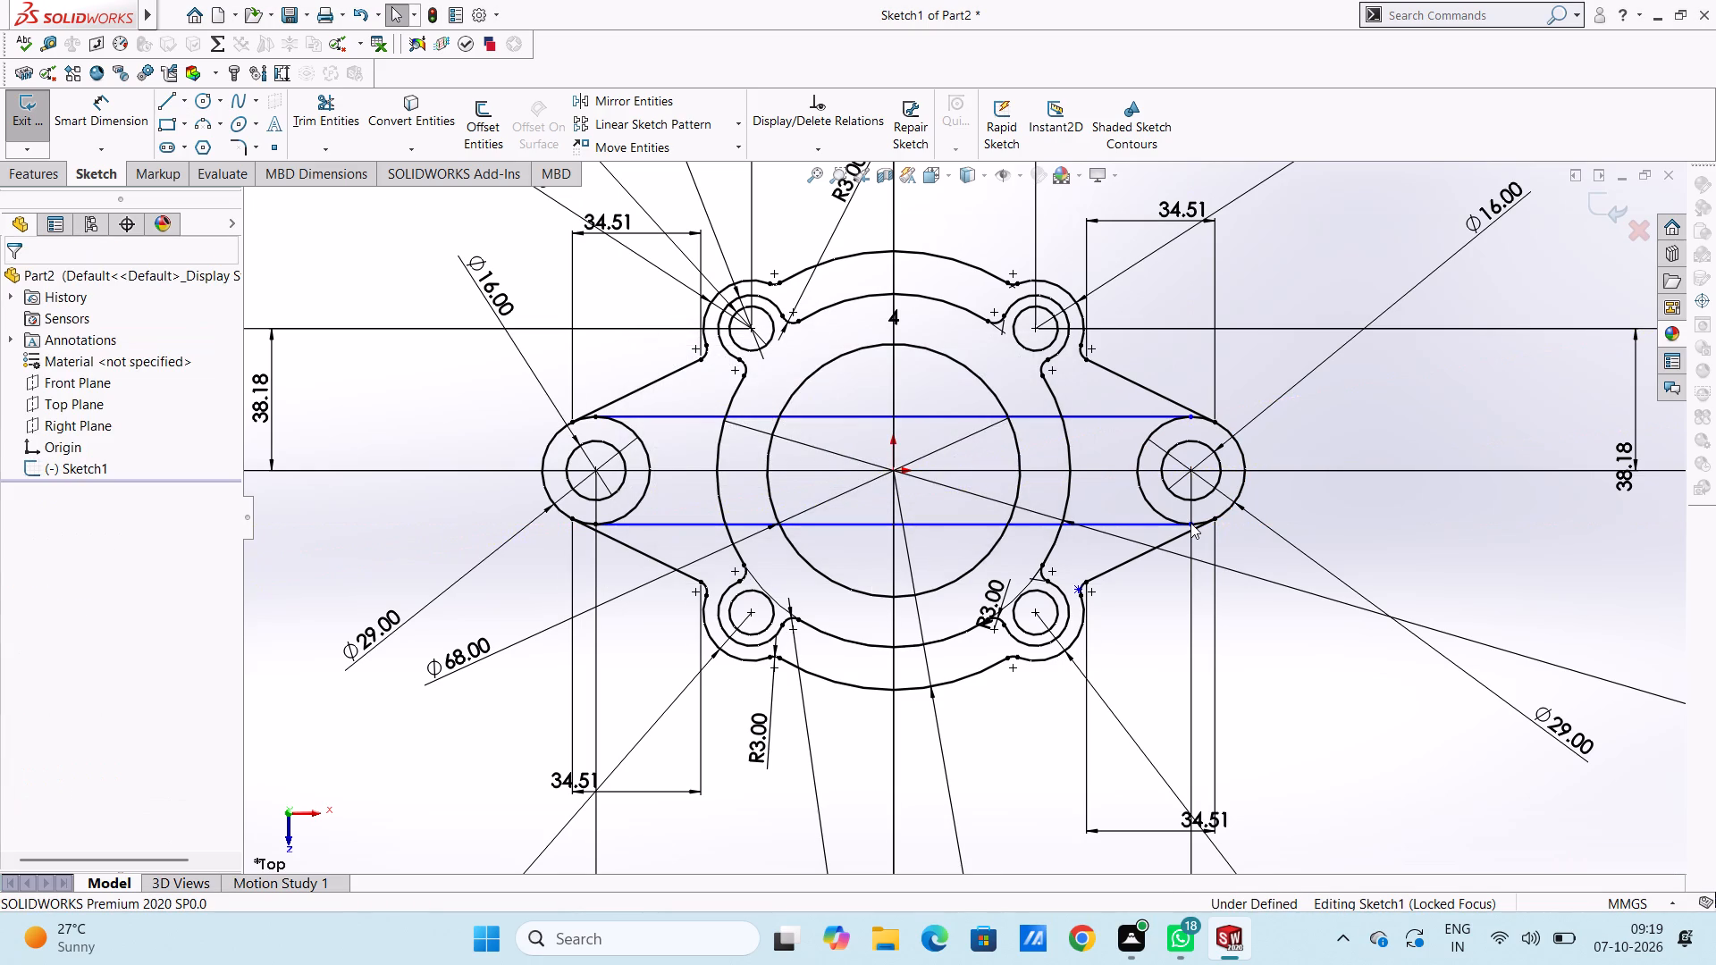
Make the upper horizontal joining line tangent to the left 29 mm circle.
click(677, 417)
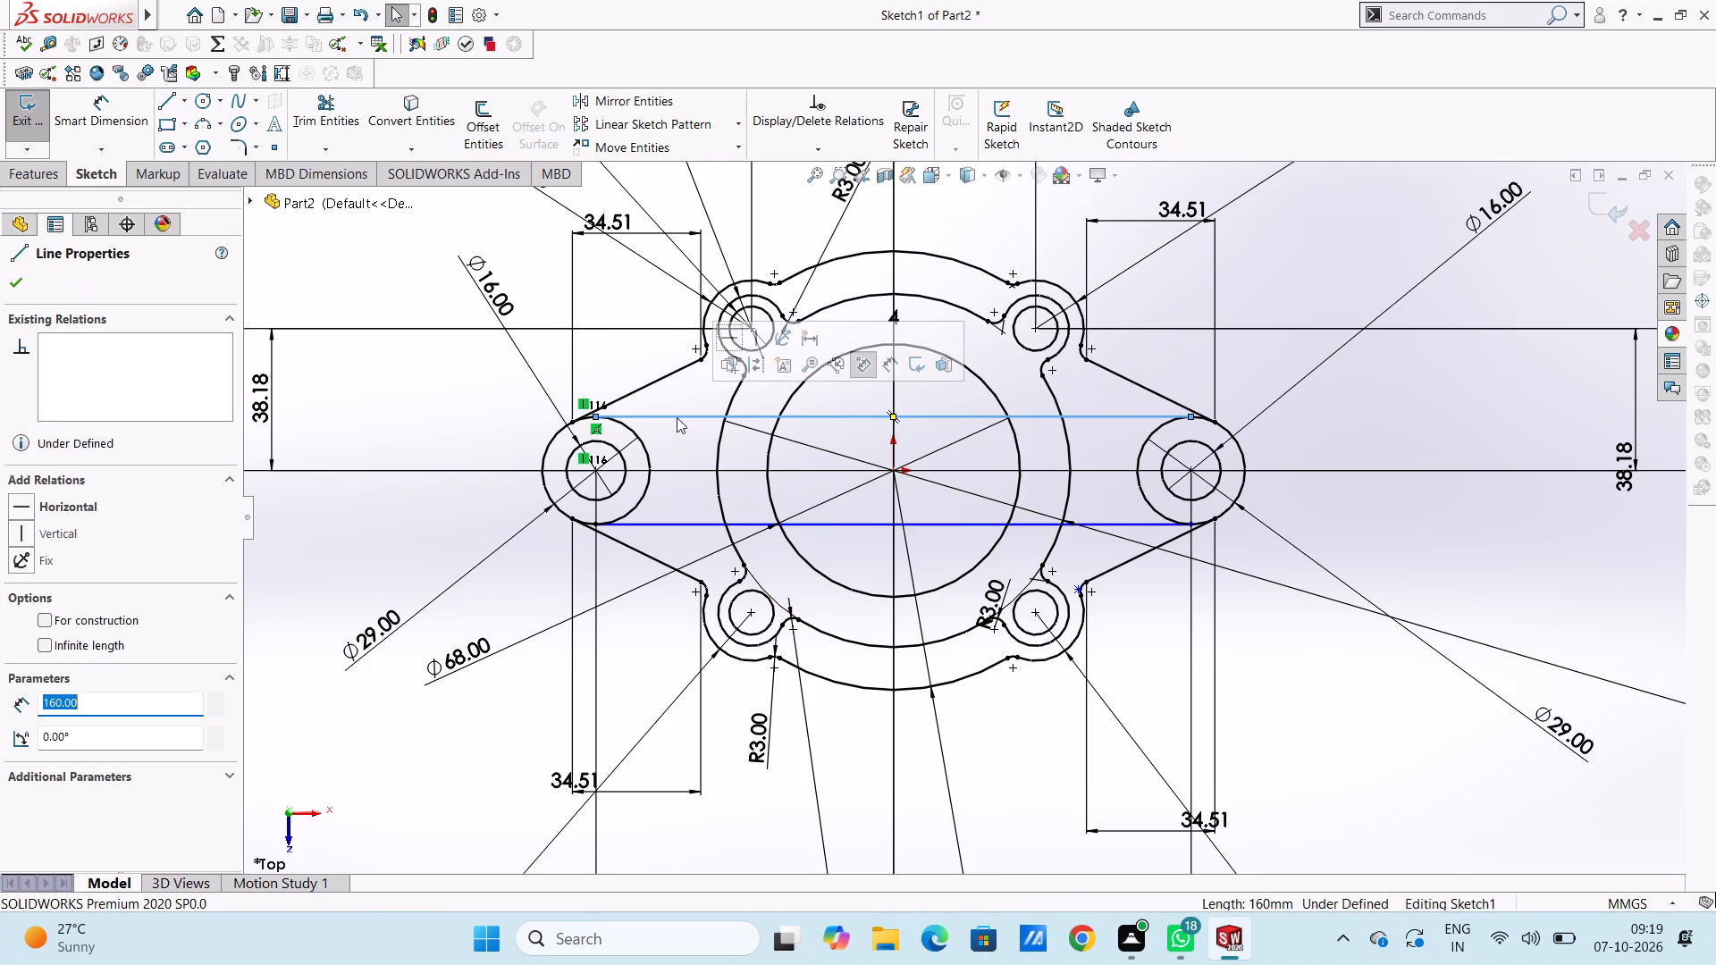
ctrl+click(645, 451)
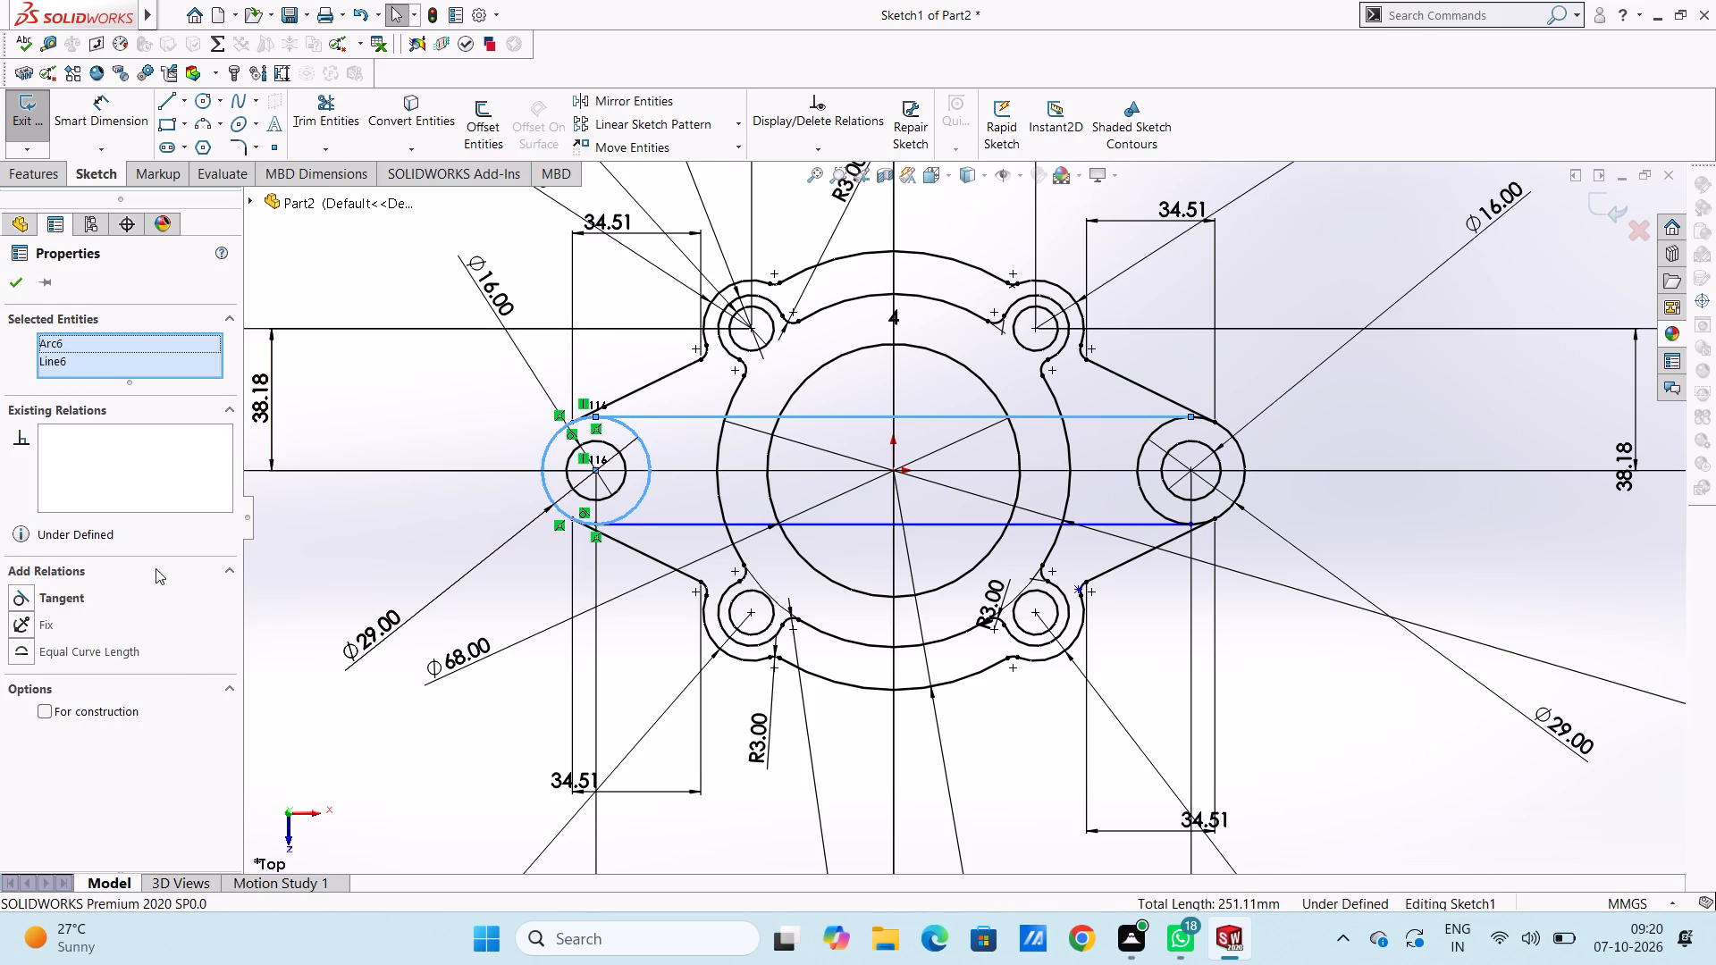
click(16, 604)
click(338, 580)
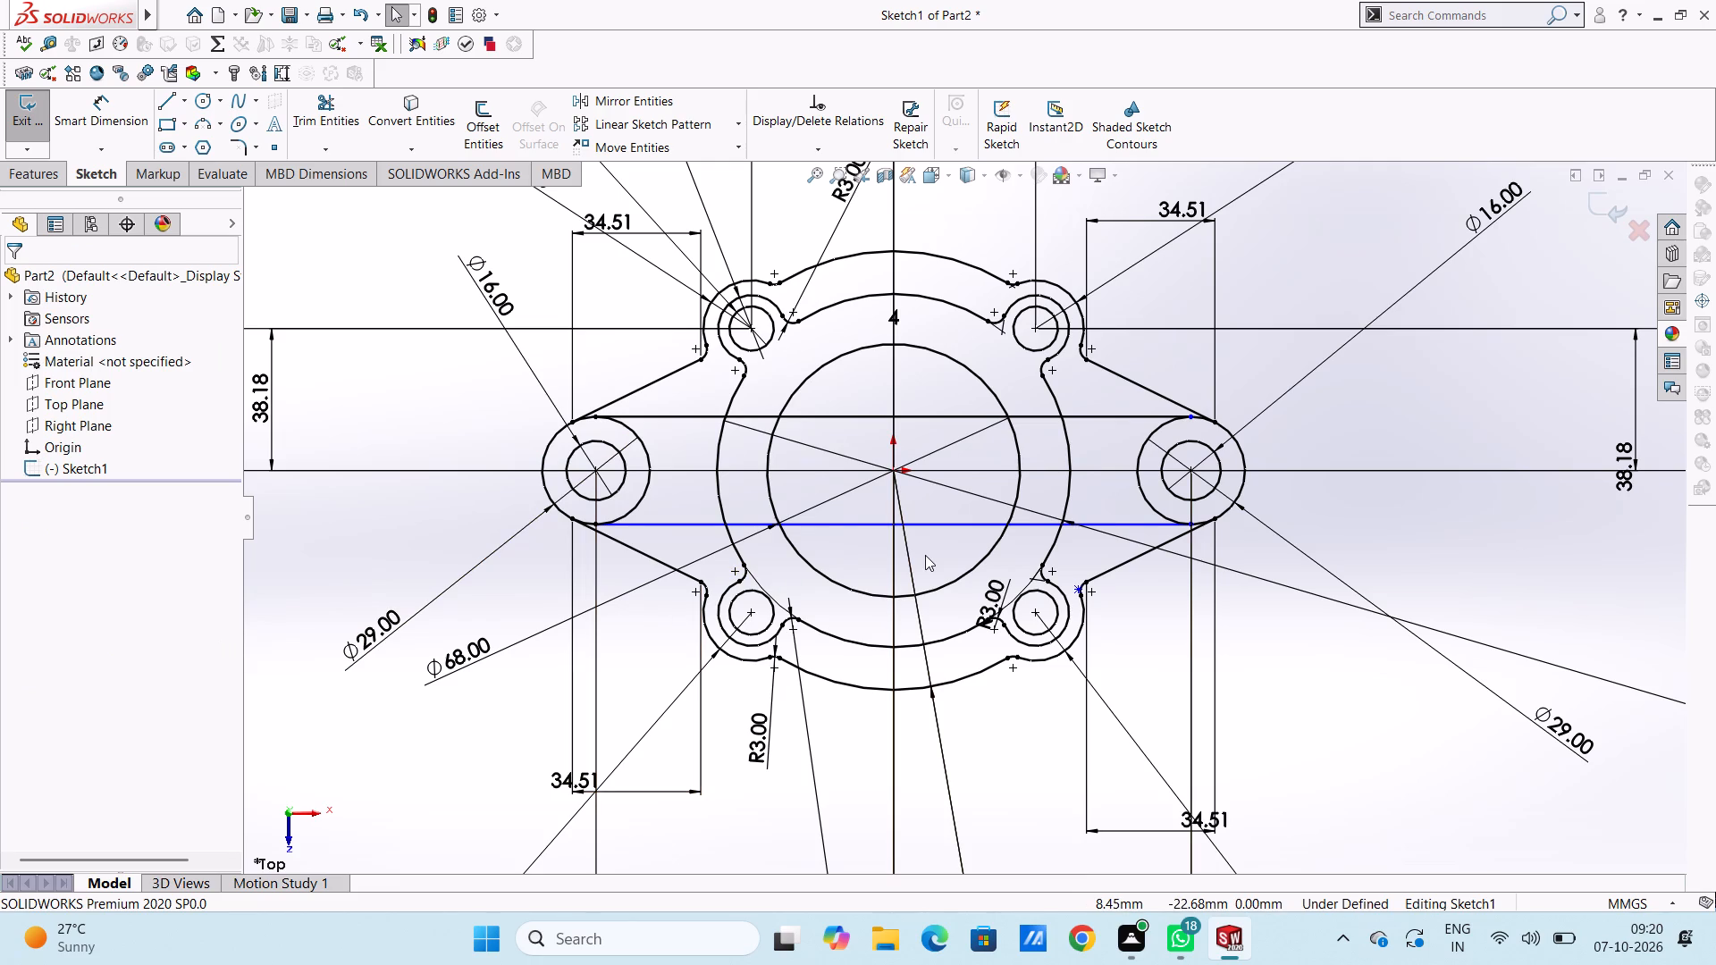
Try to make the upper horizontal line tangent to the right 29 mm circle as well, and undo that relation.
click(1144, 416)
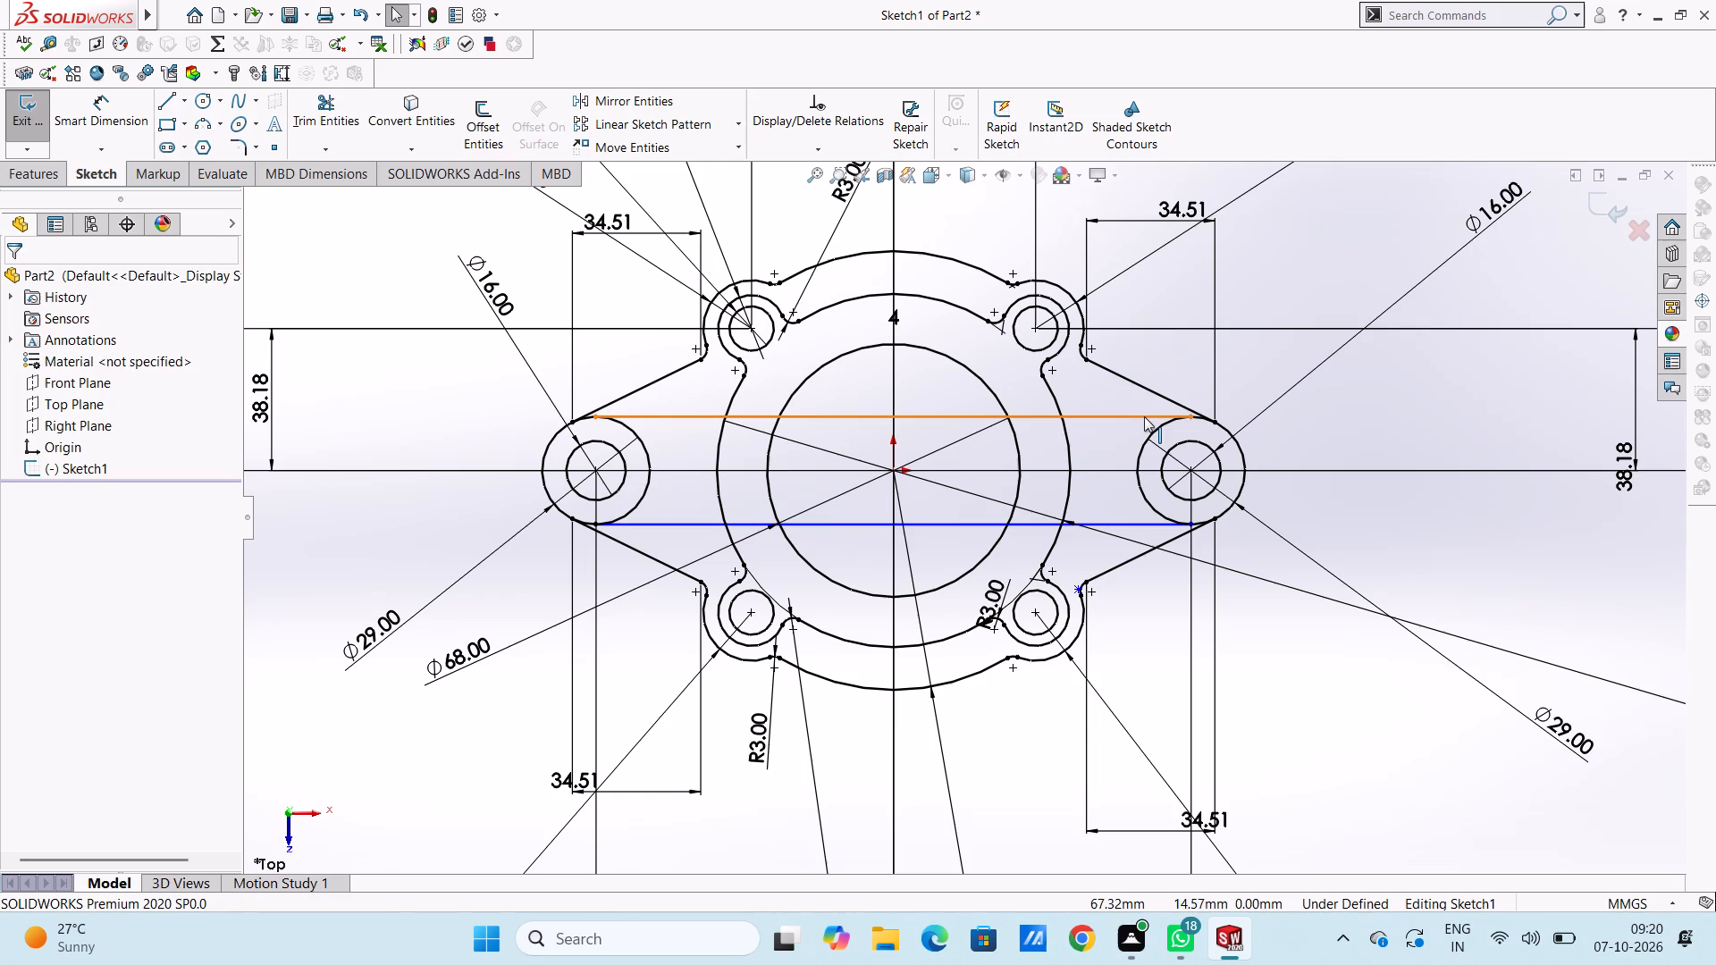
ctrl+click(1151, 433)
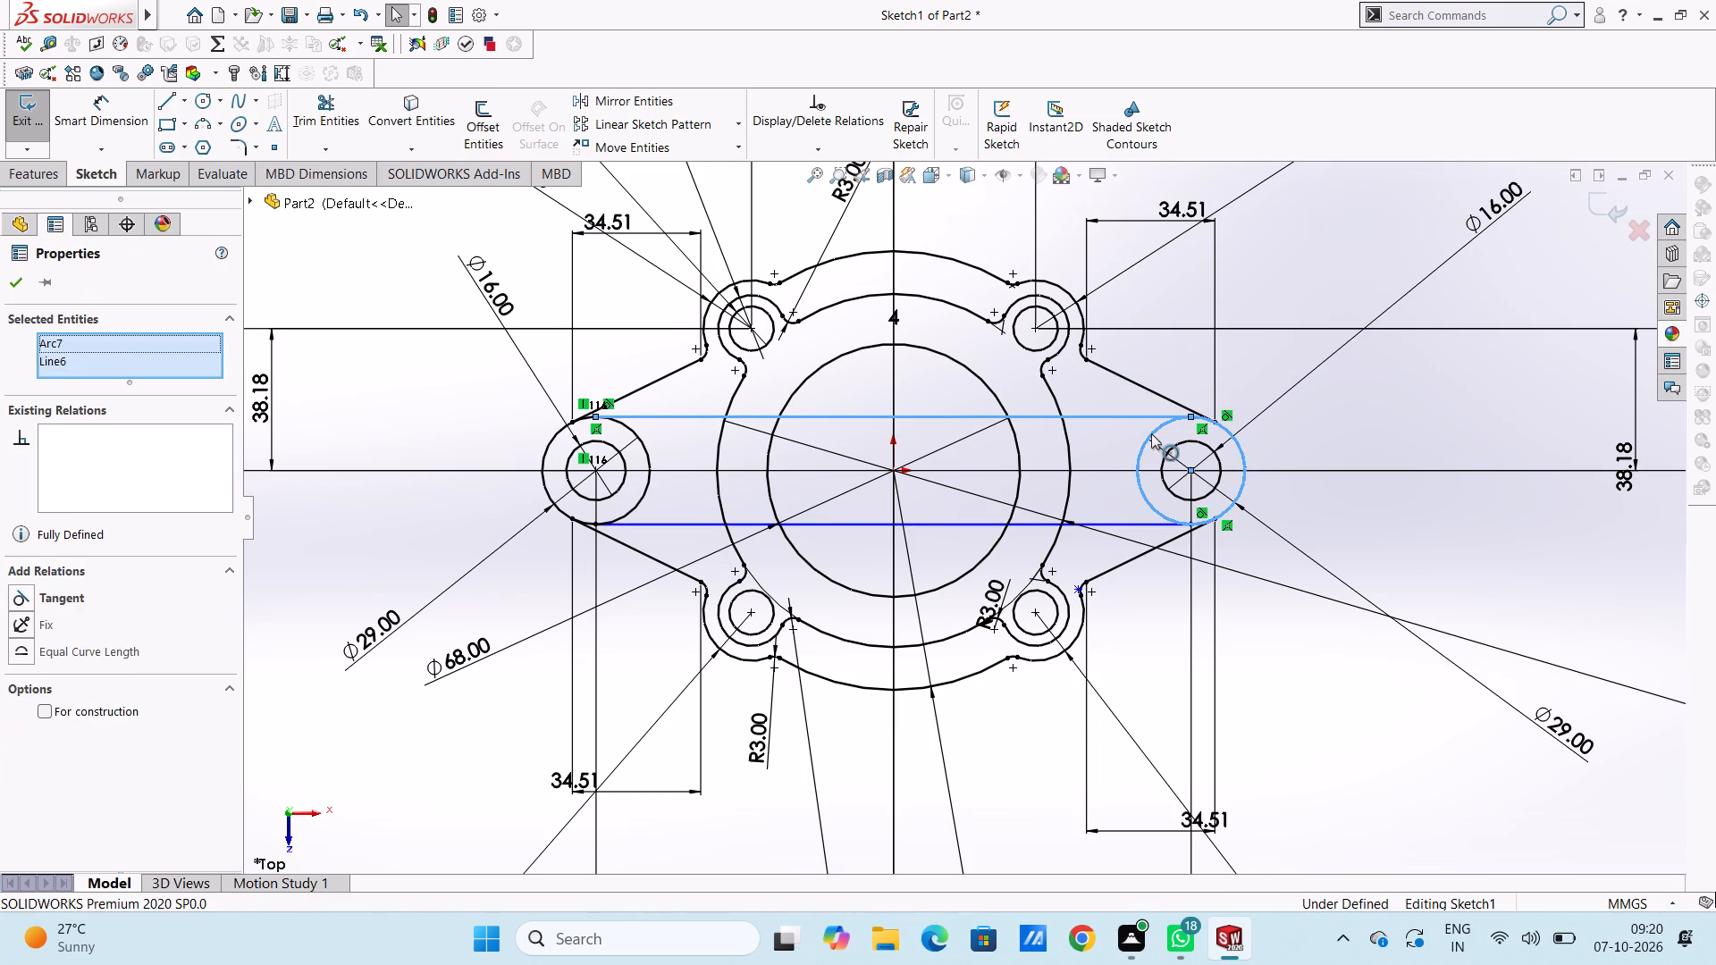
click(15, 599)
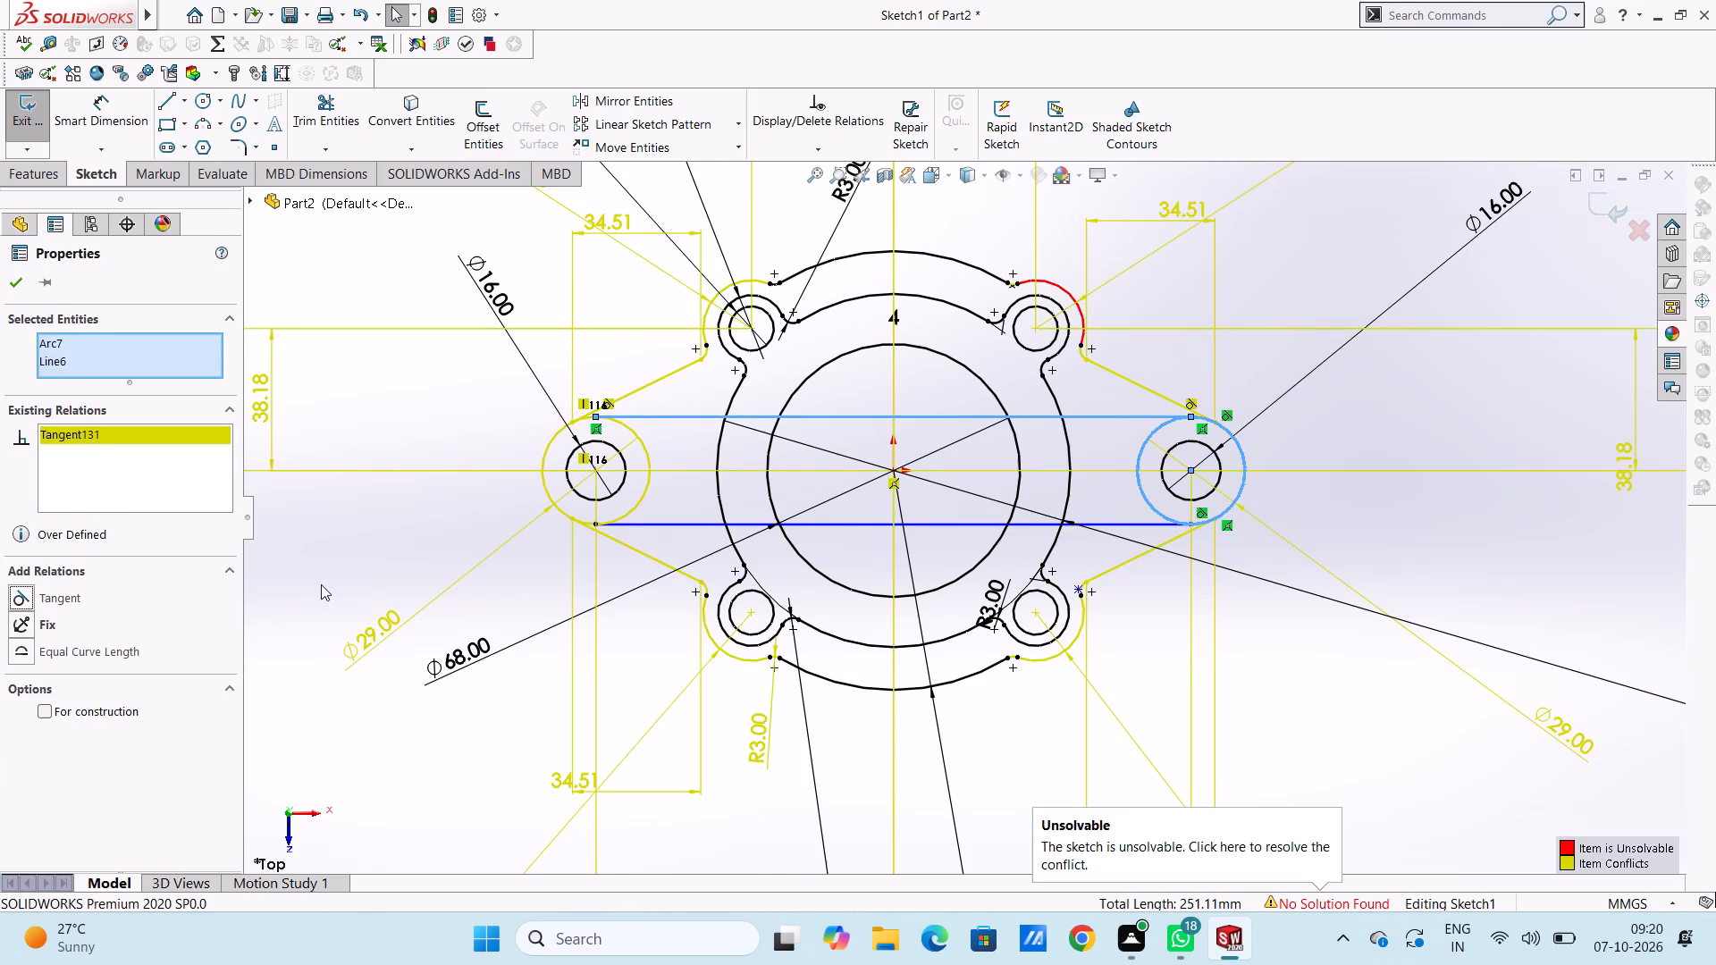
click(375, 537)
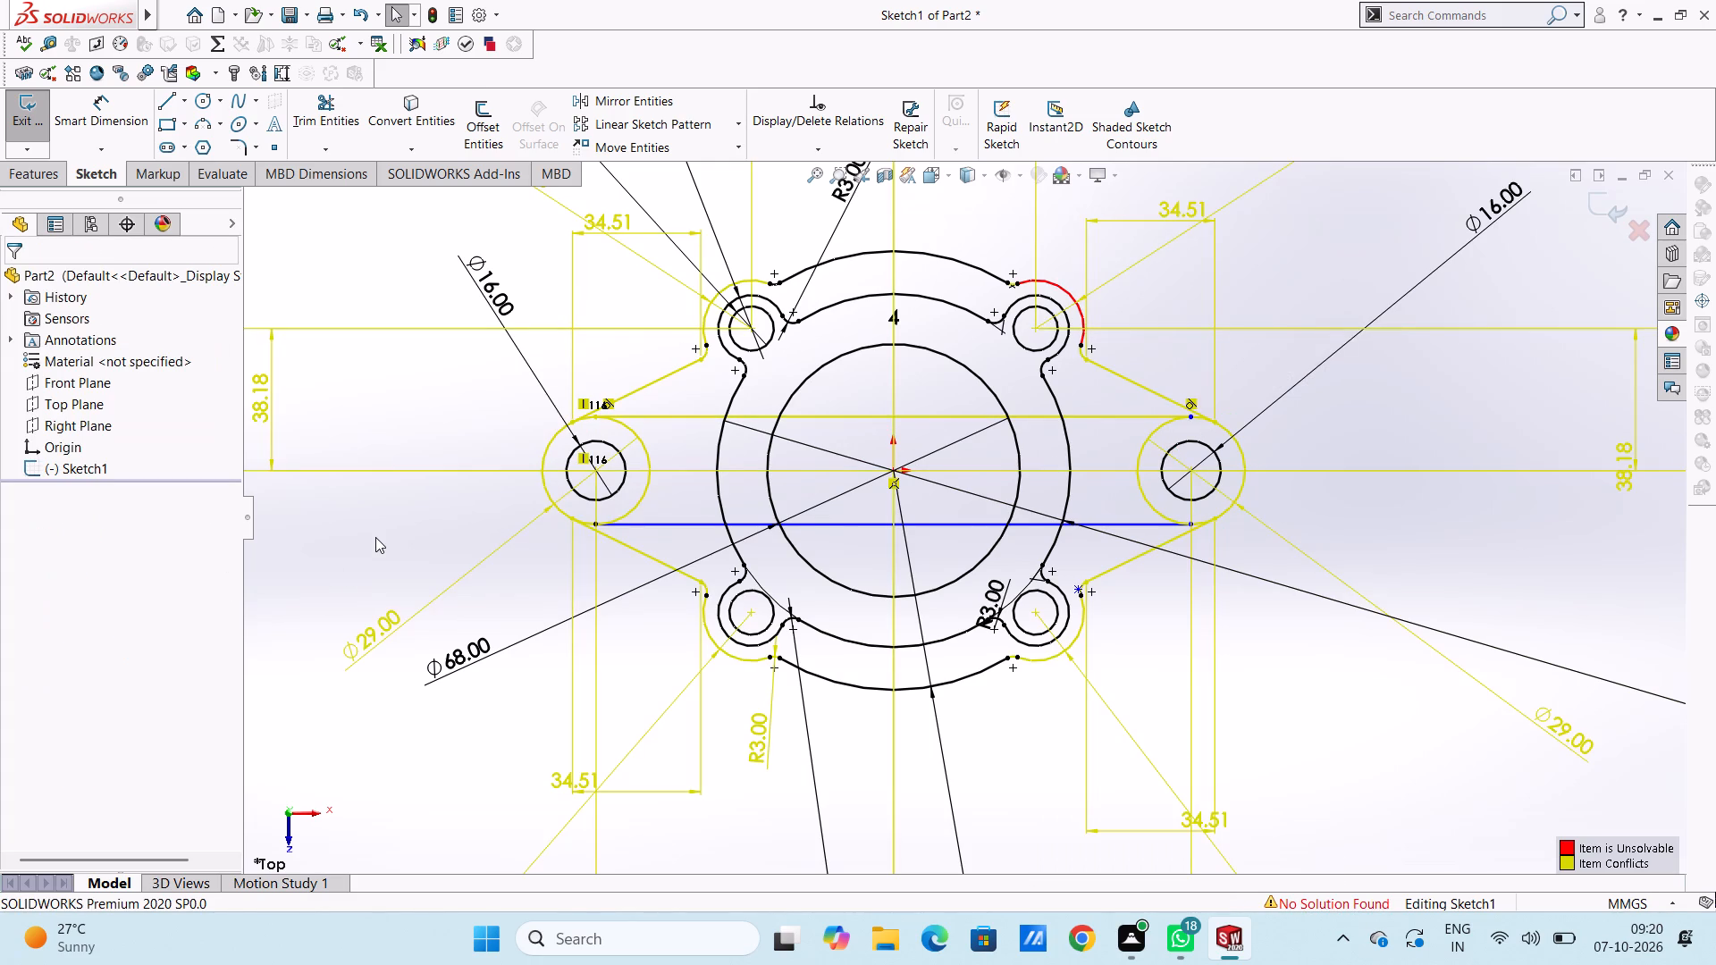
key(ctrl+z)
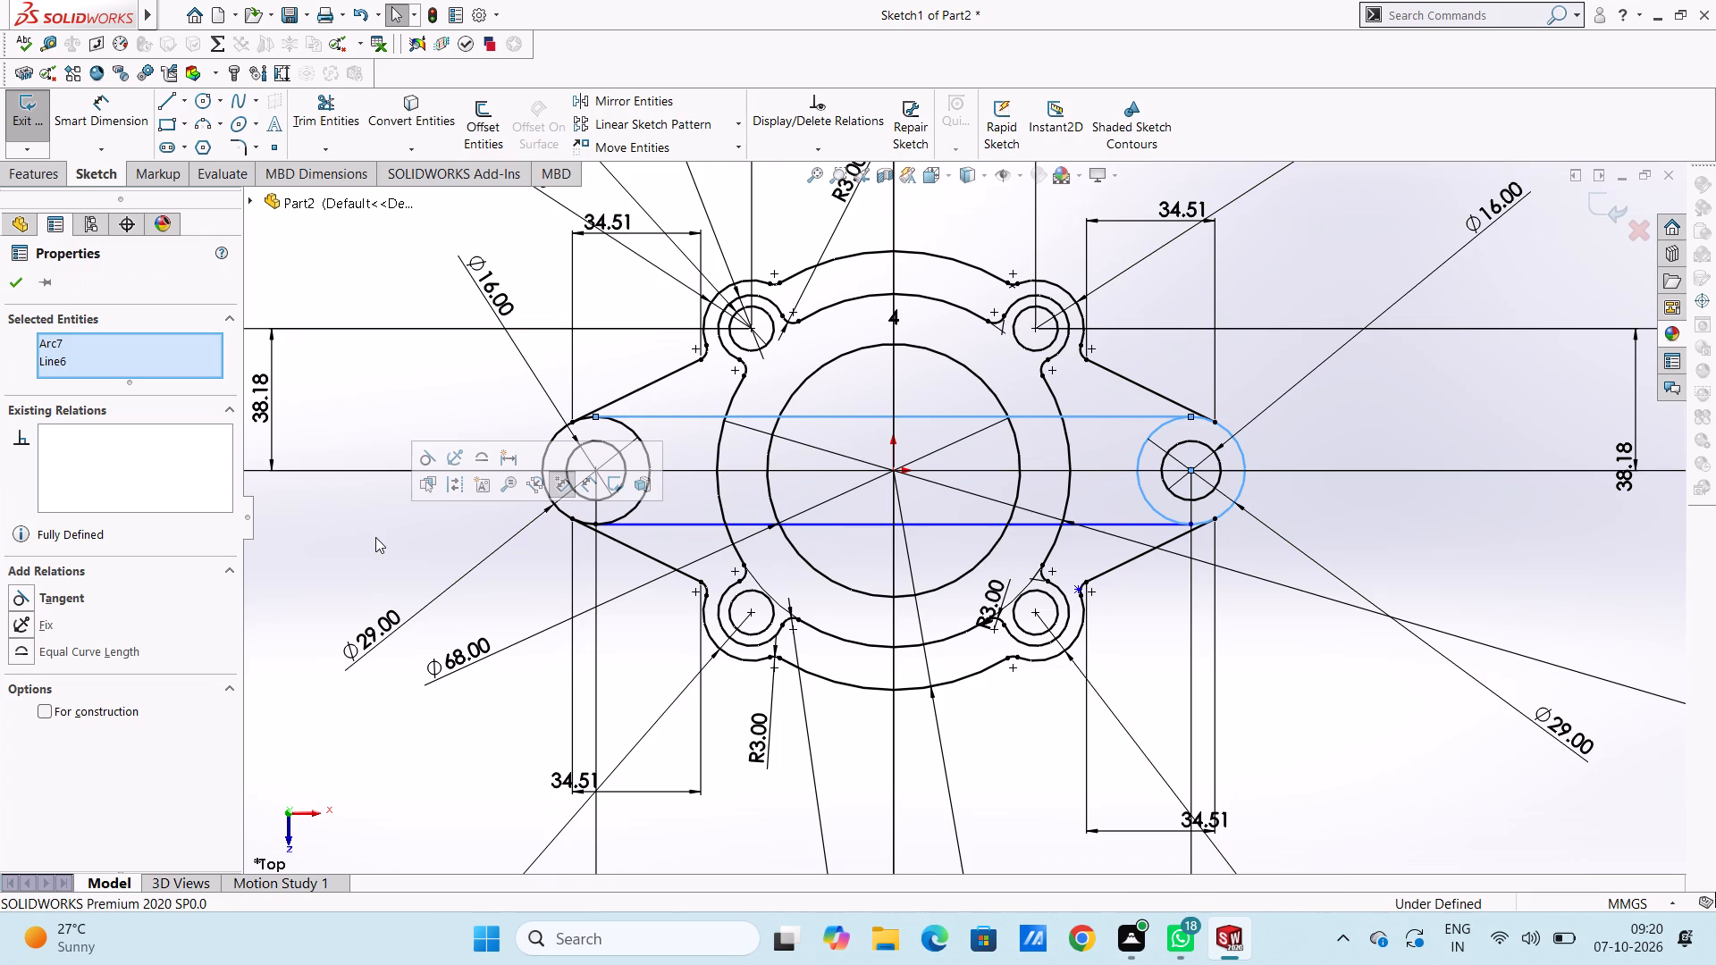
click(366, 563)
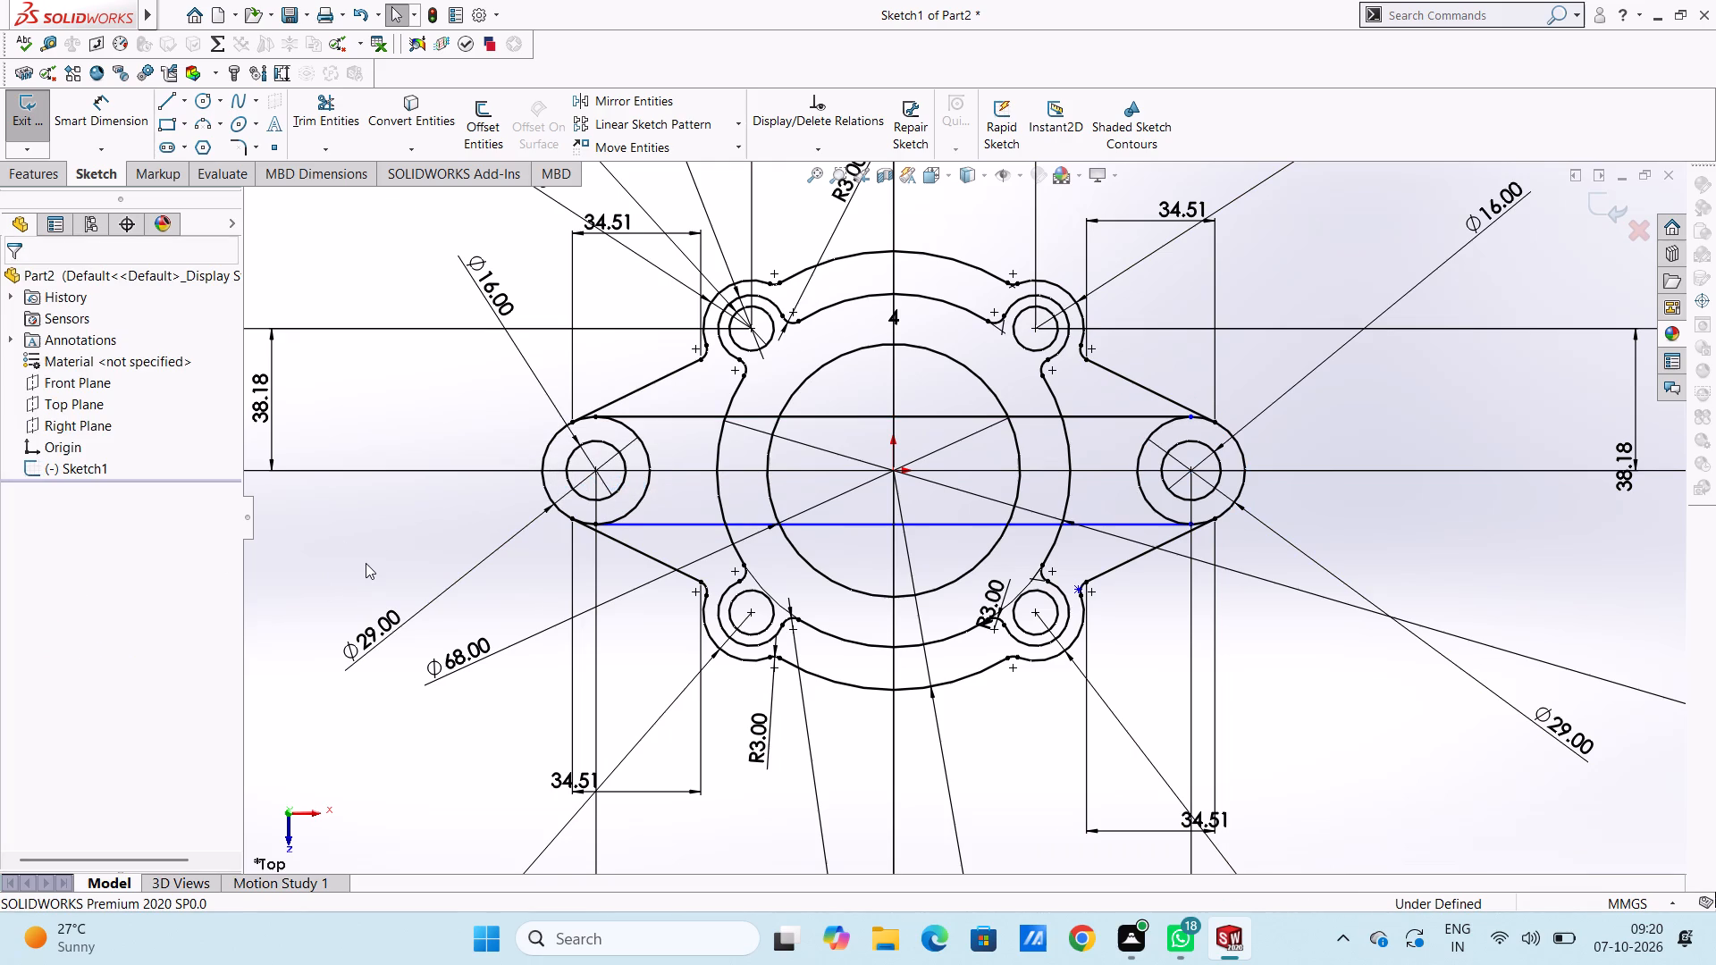
Make the lower horizontal joining line tangent to the right 29 mm circle.
click(703, 519)
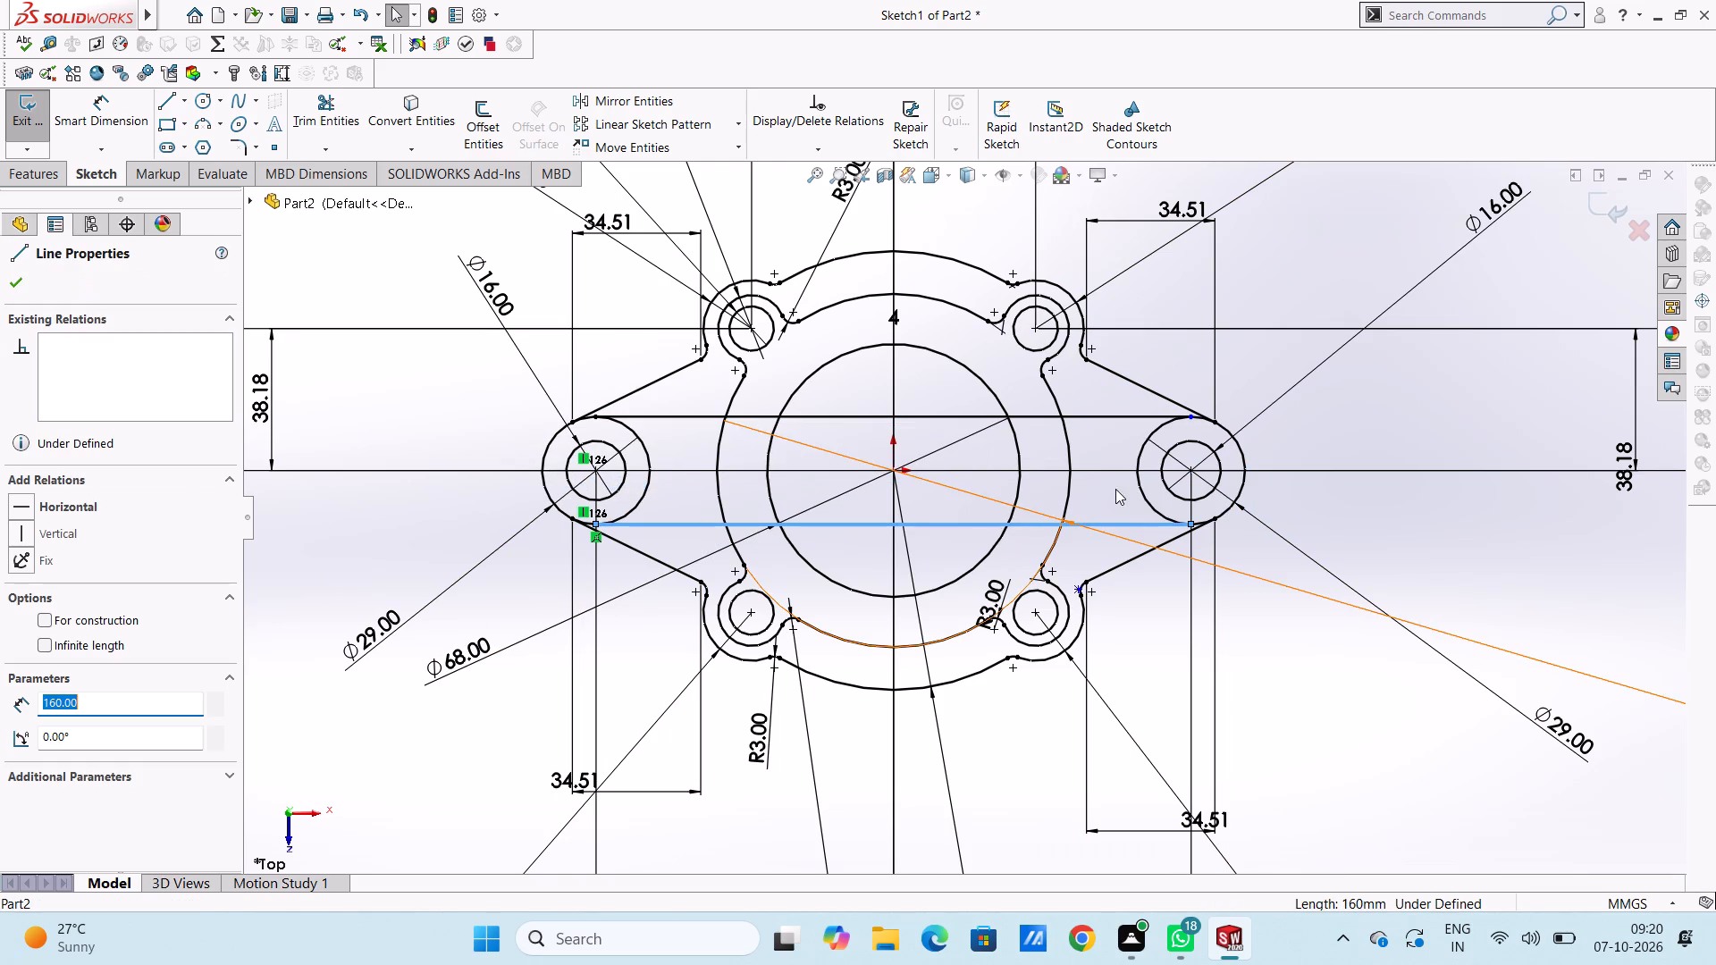
ctrl+click(1146, 500)
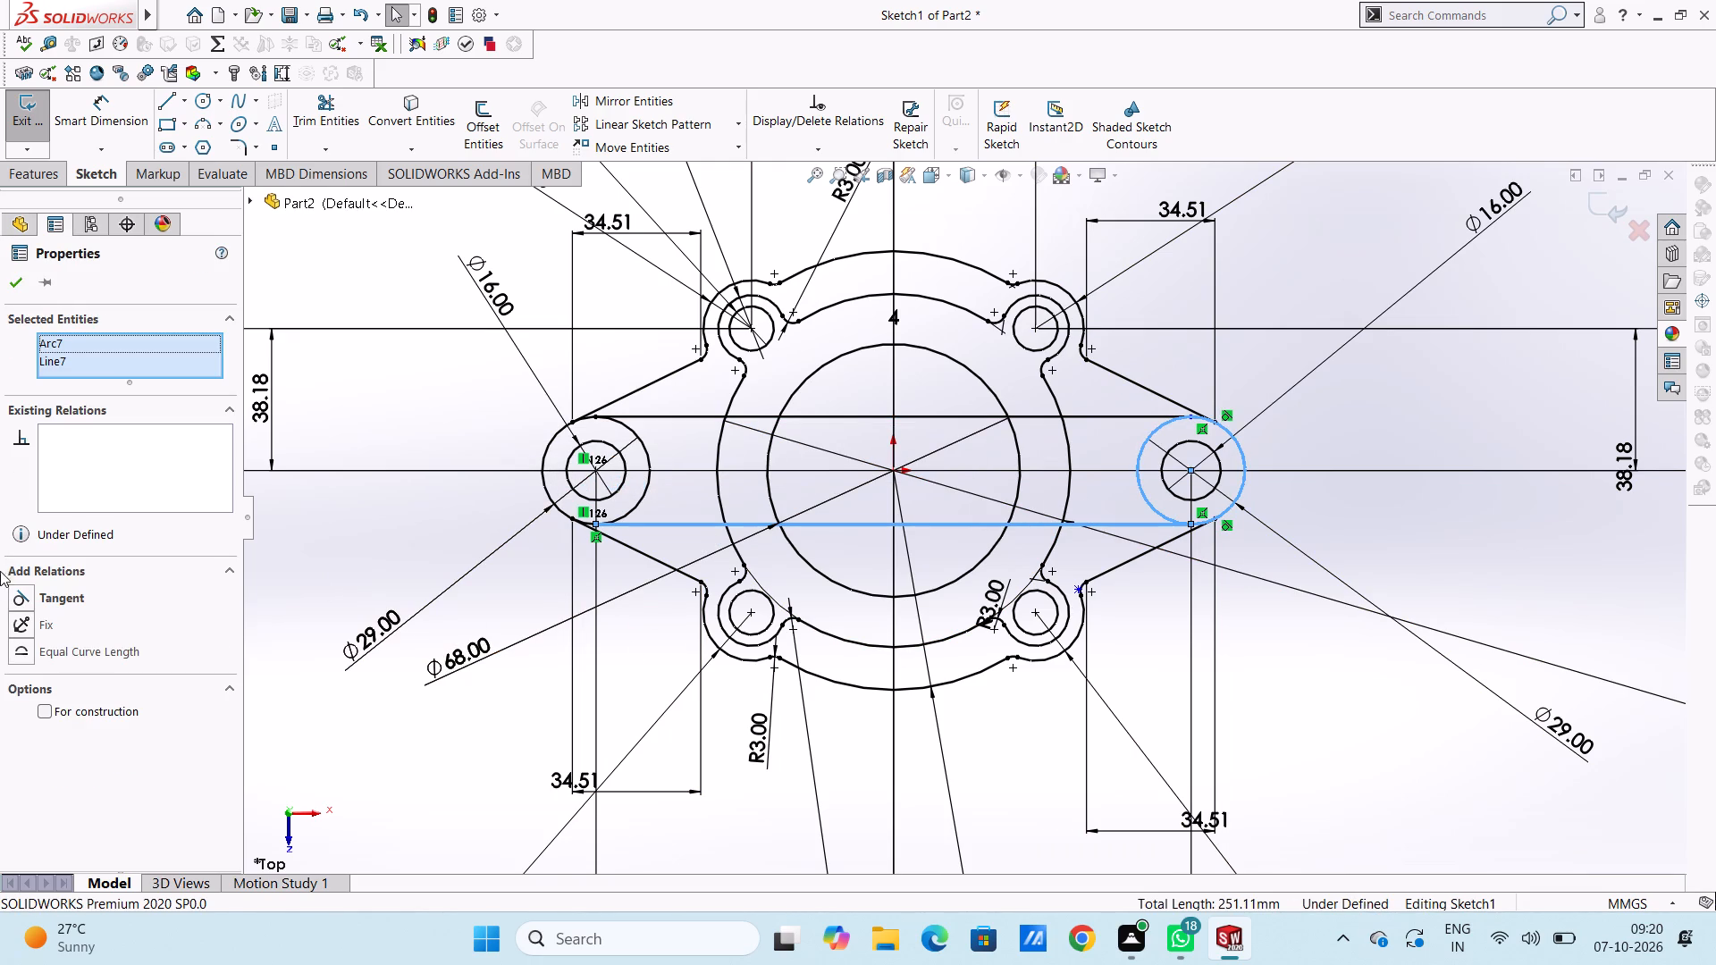
click(13, 595)
click(299, 567)
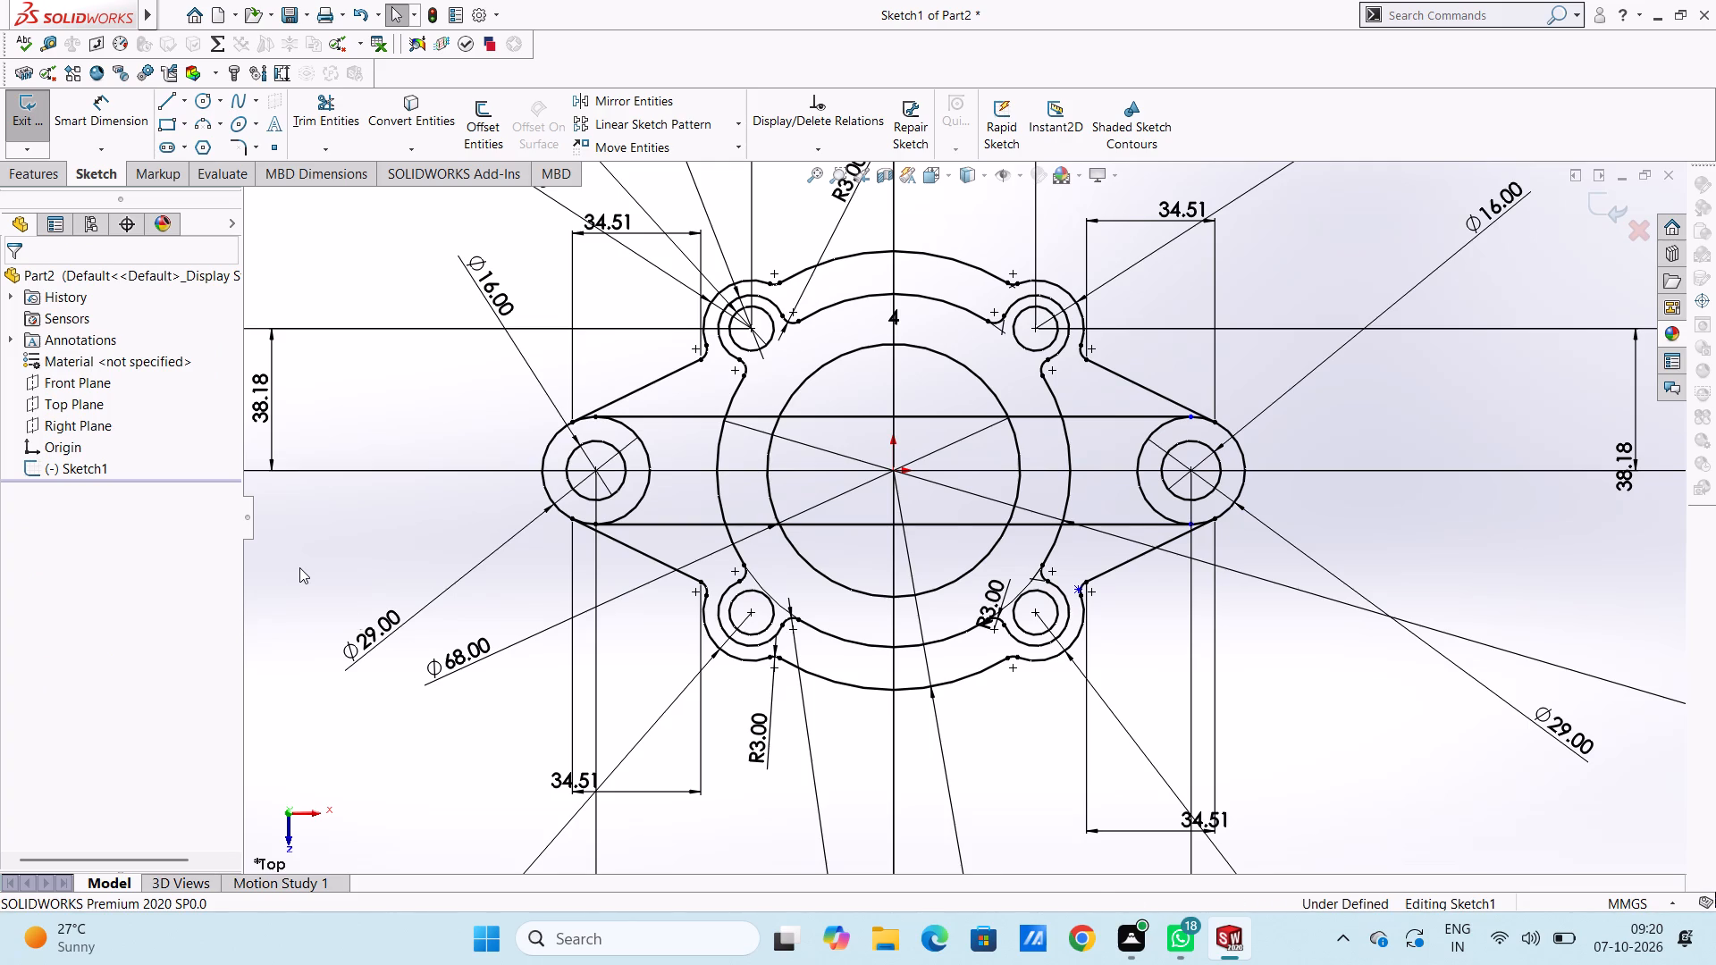
Trim away the inward-facing arcs of the left and right 29 mm circles between the two horizontal lines.
scroll(1190, 451, down, 5)
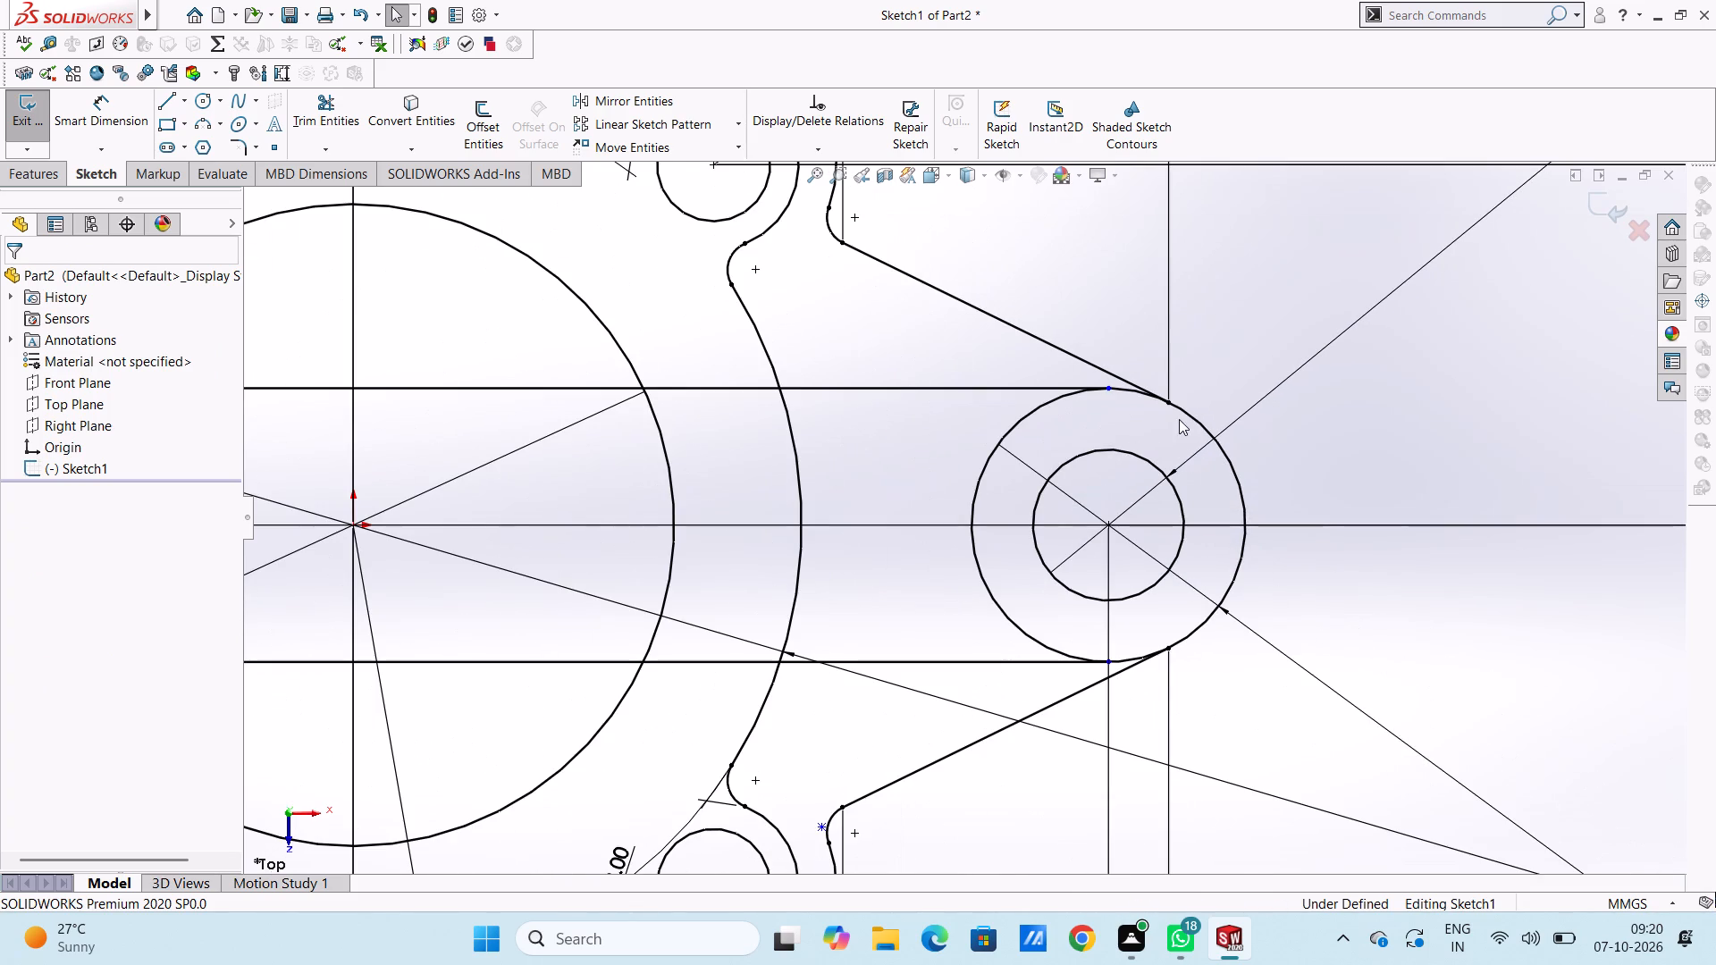
scroll(1114, 449, up, 5)
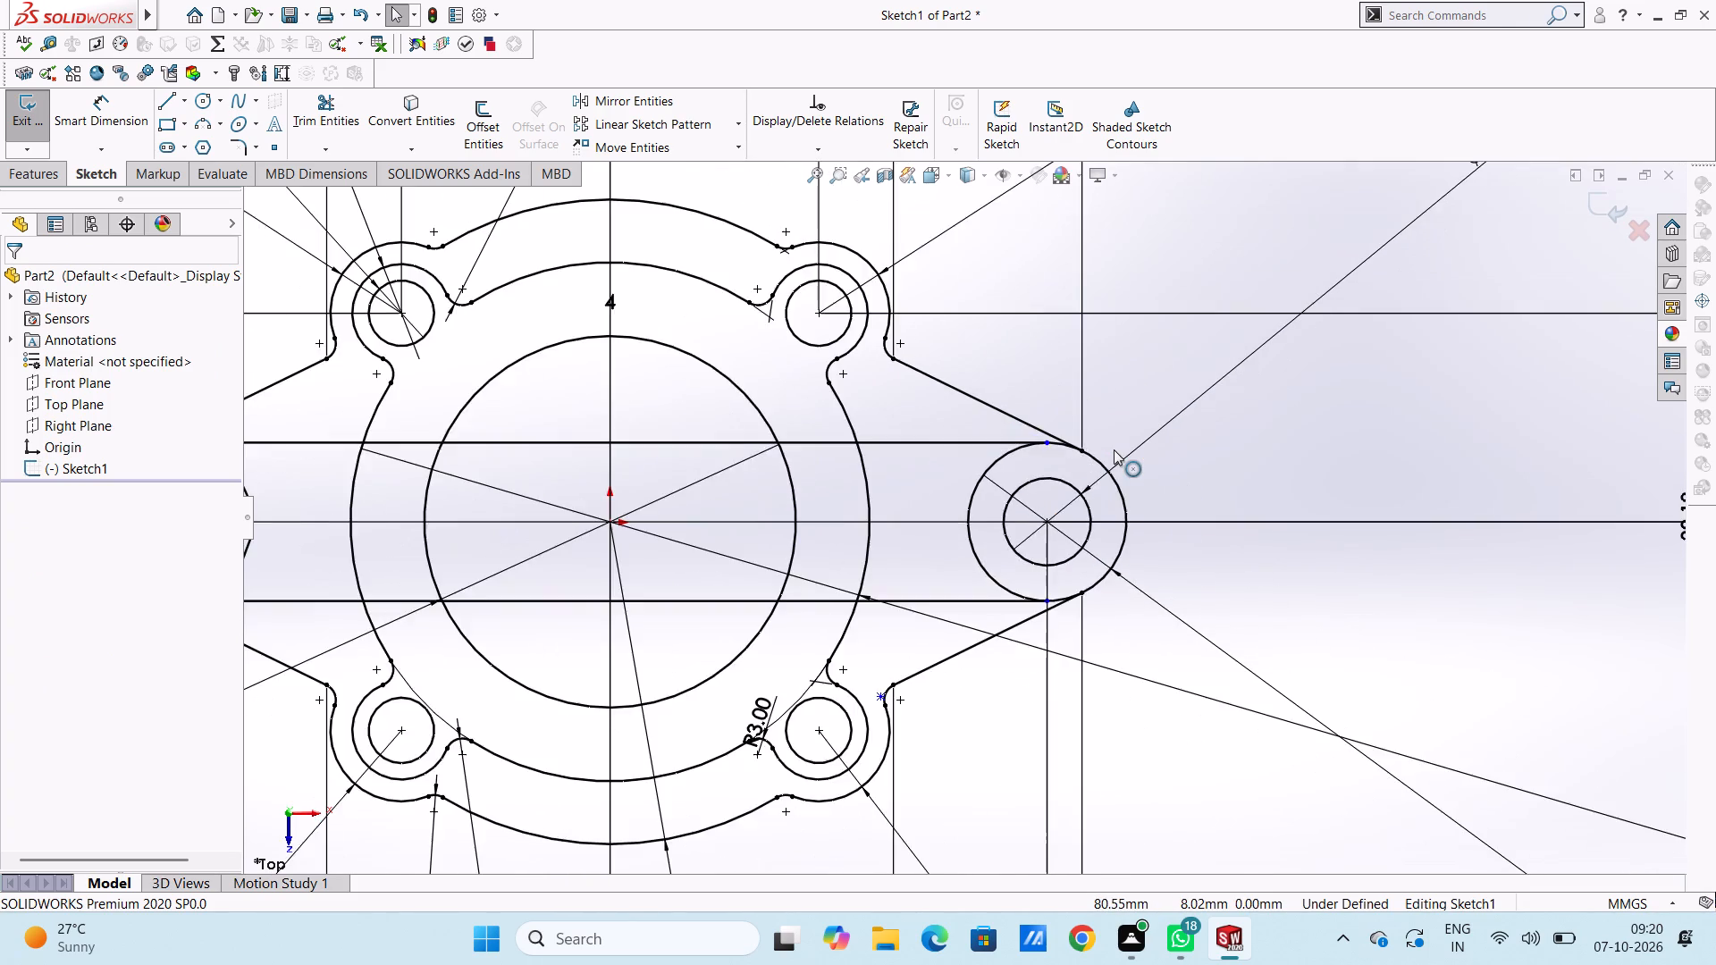
scroll(1114, 449, up, 6)
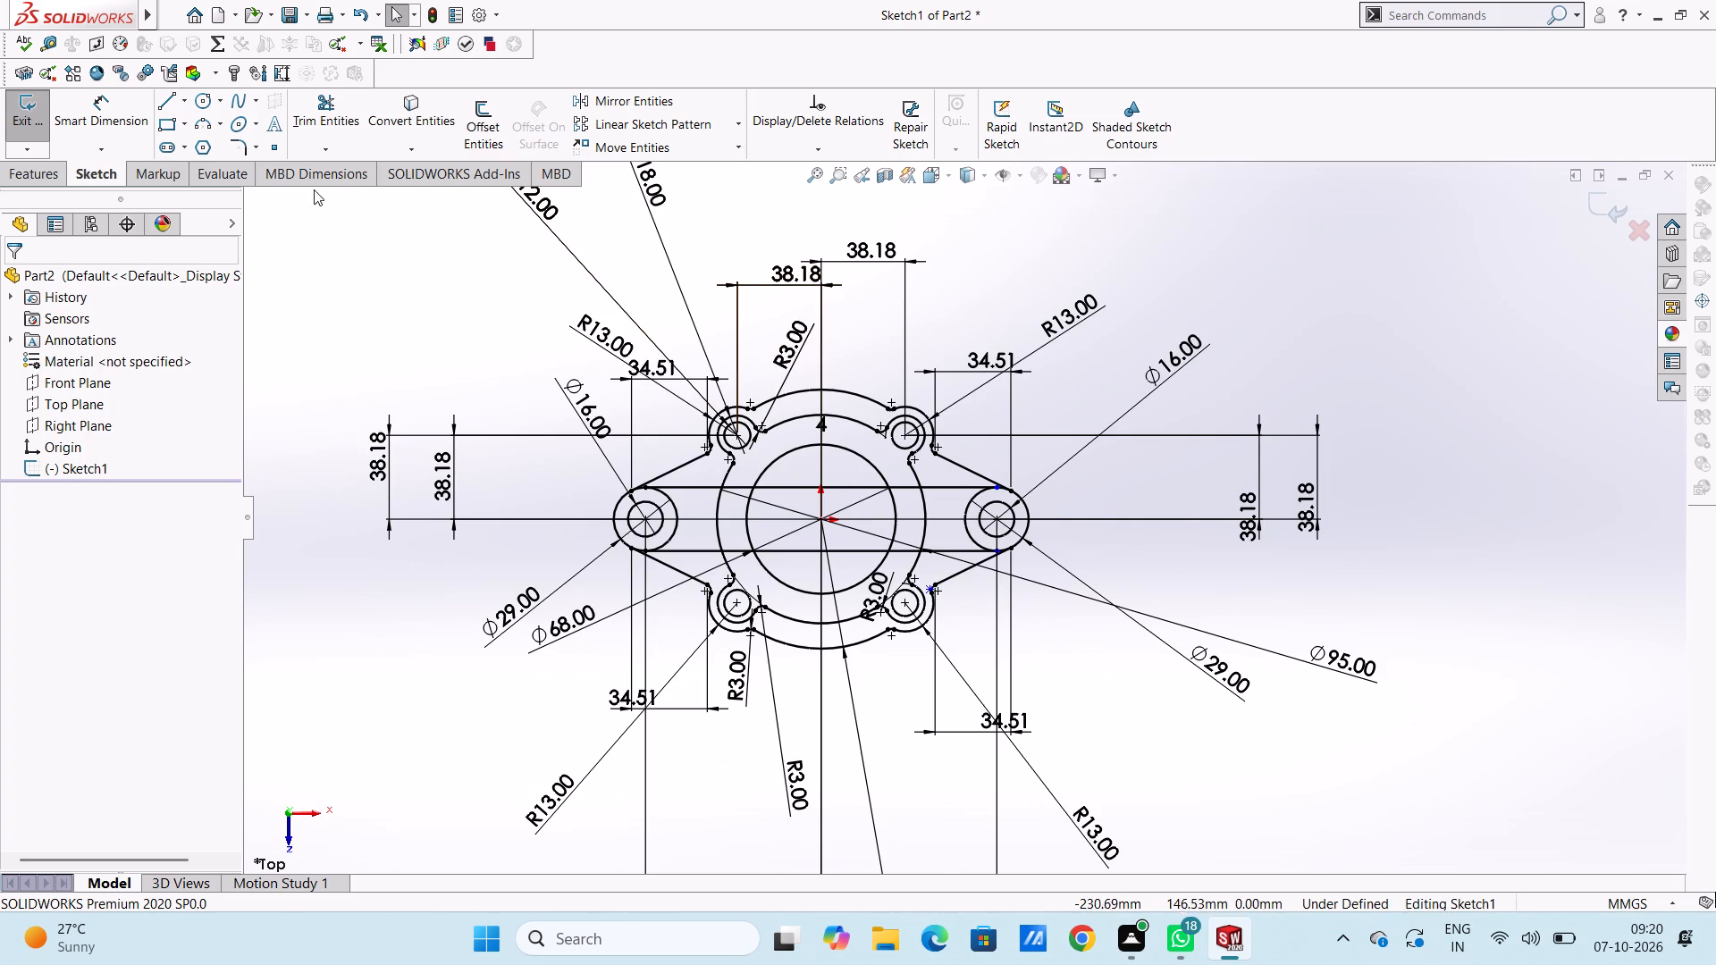
click(331, 99)
scroll(720, 582, down, 4)
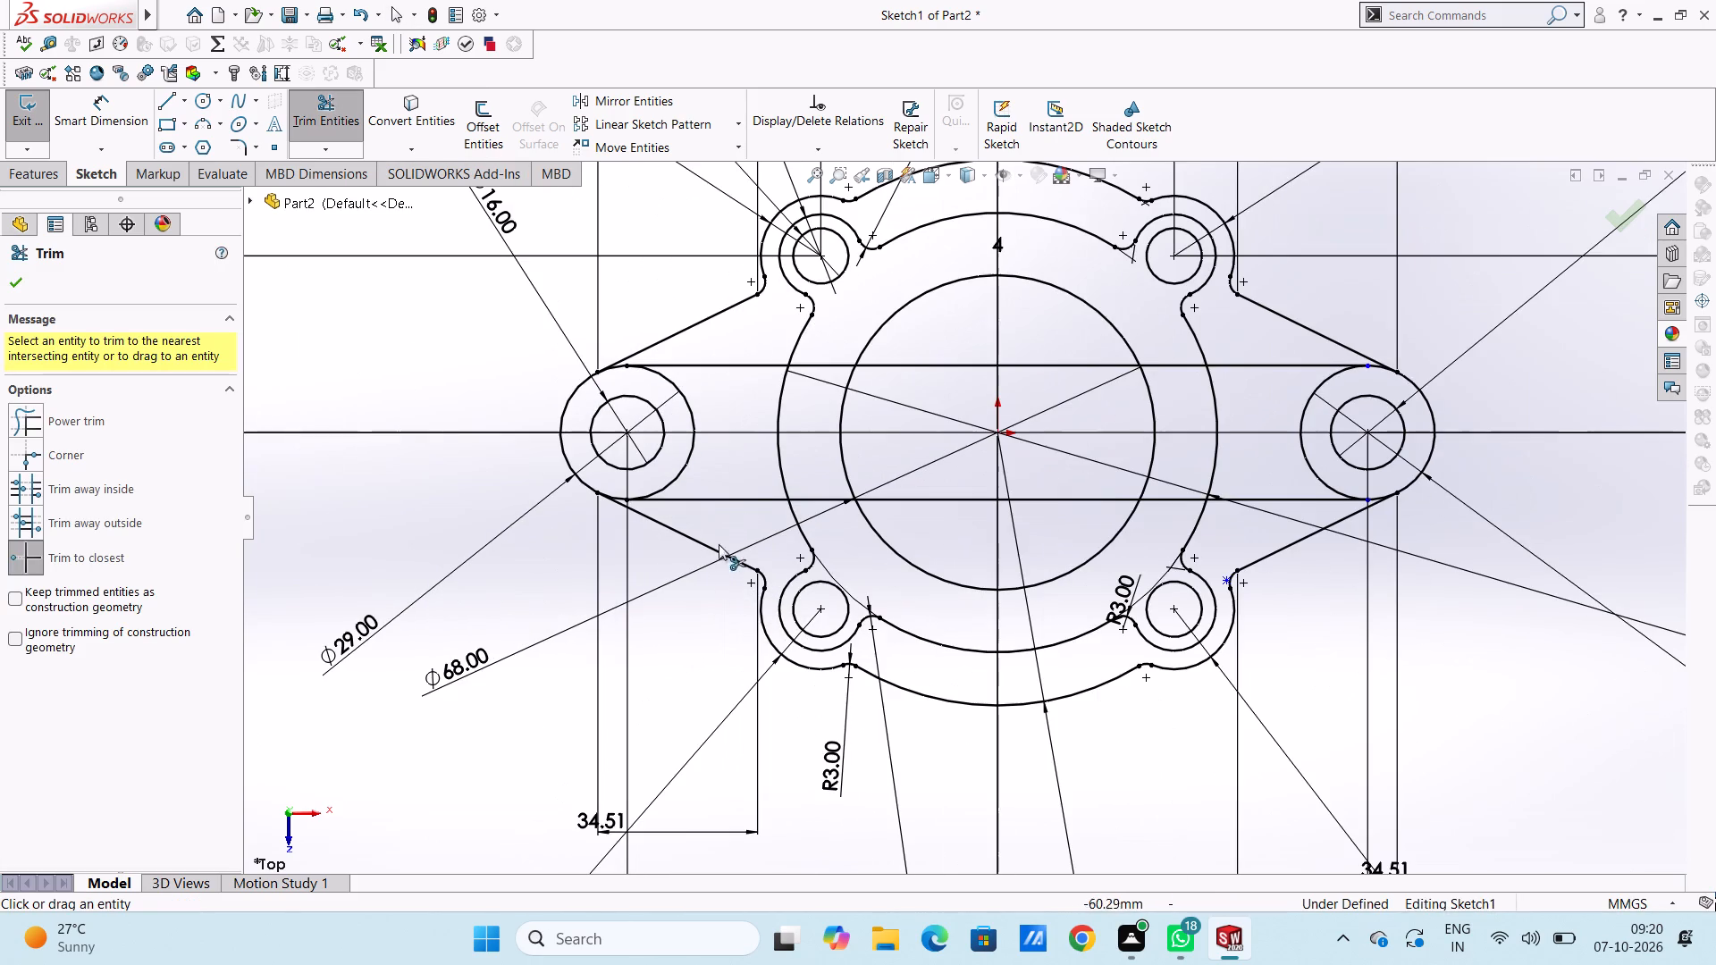
click(682, 395)
click(1304, 402)
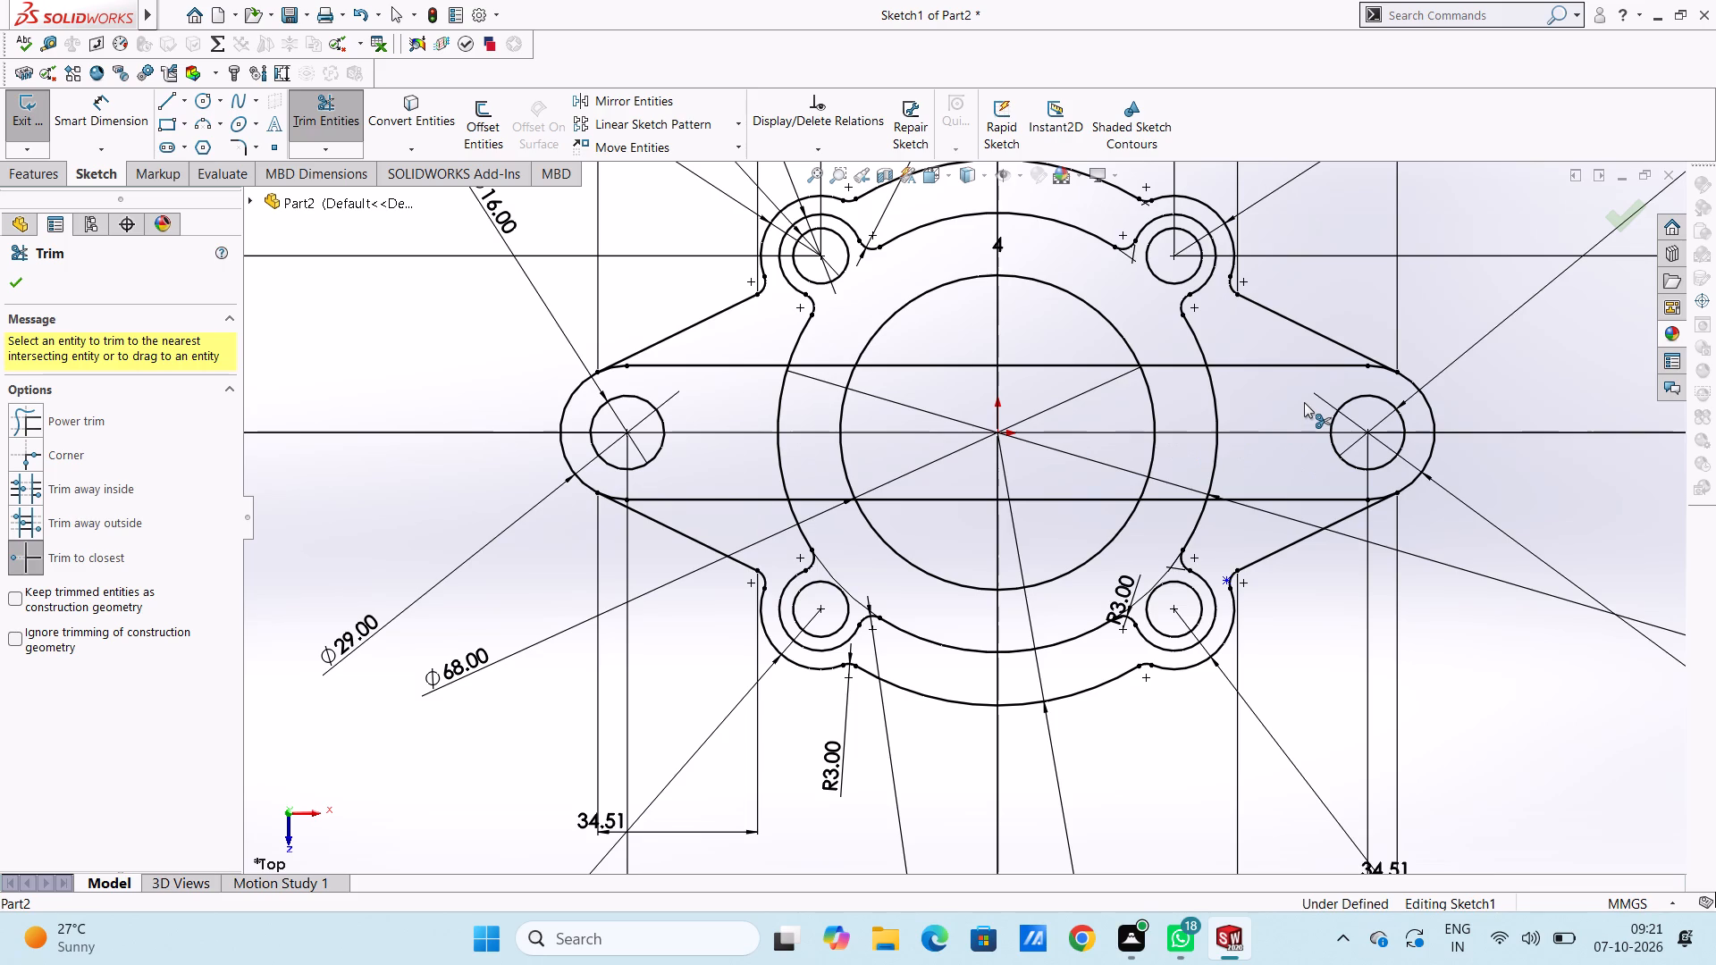
Trim the upper and lower horizontal lines where they cross the interior of the 95 mm inner lobed outline.
click(1177, 365)
click(1120, 370)
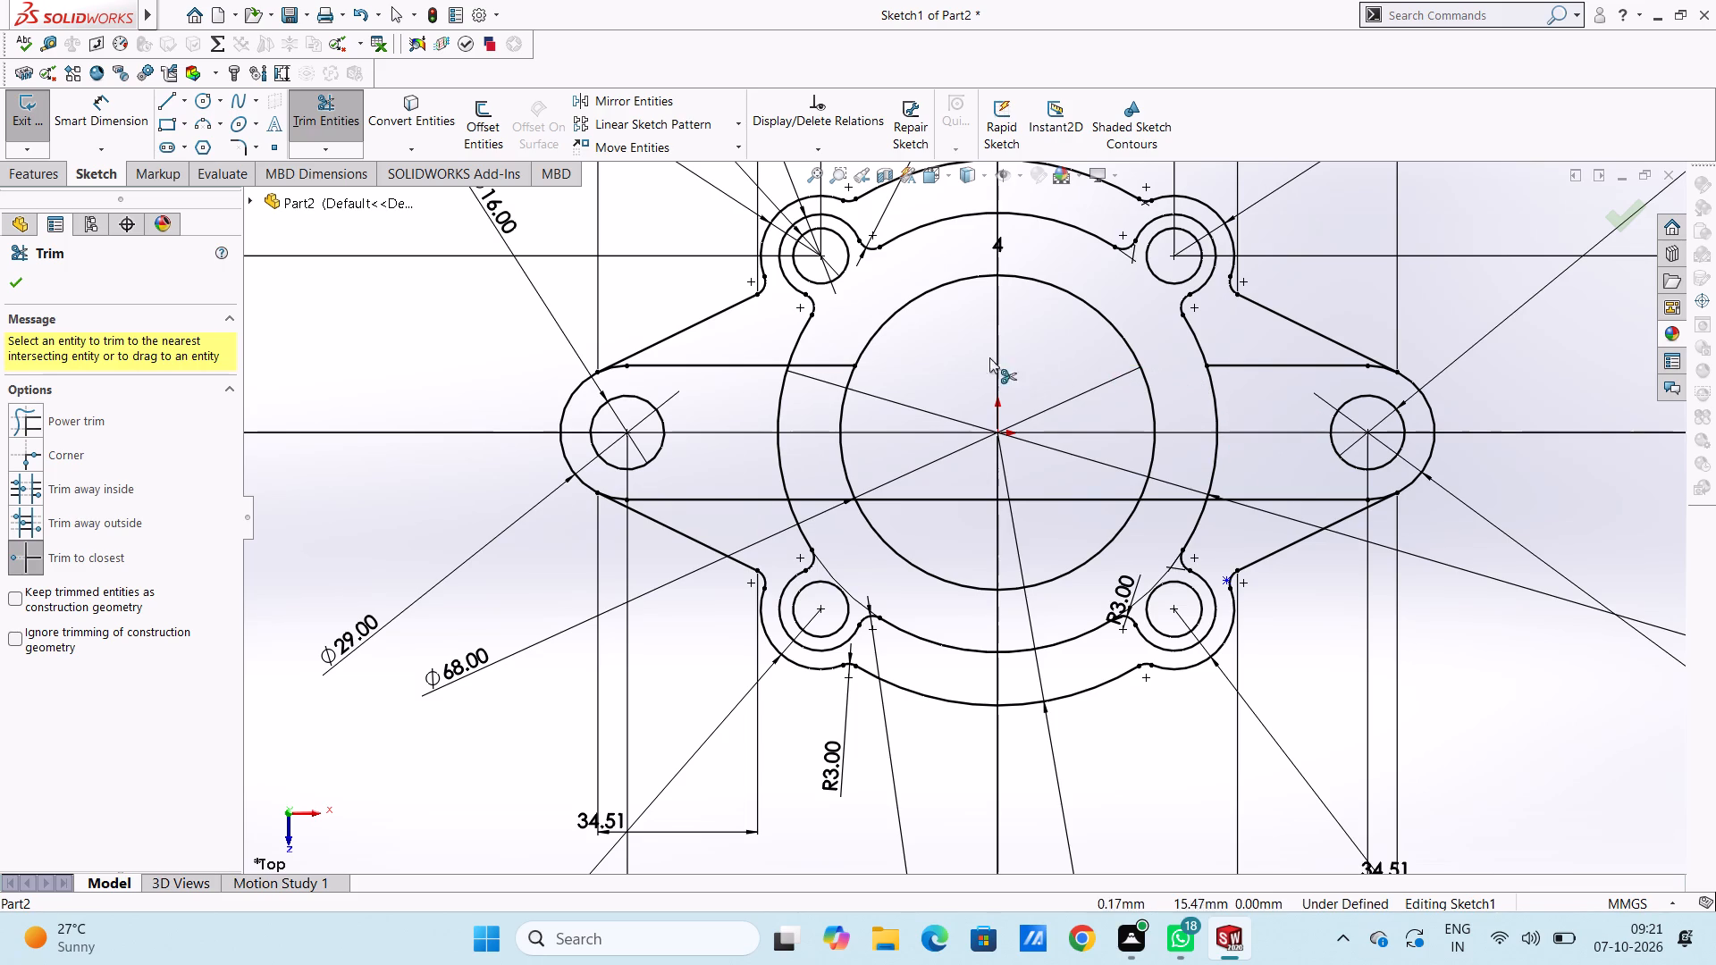
click(844, 367)
click(820, 502)
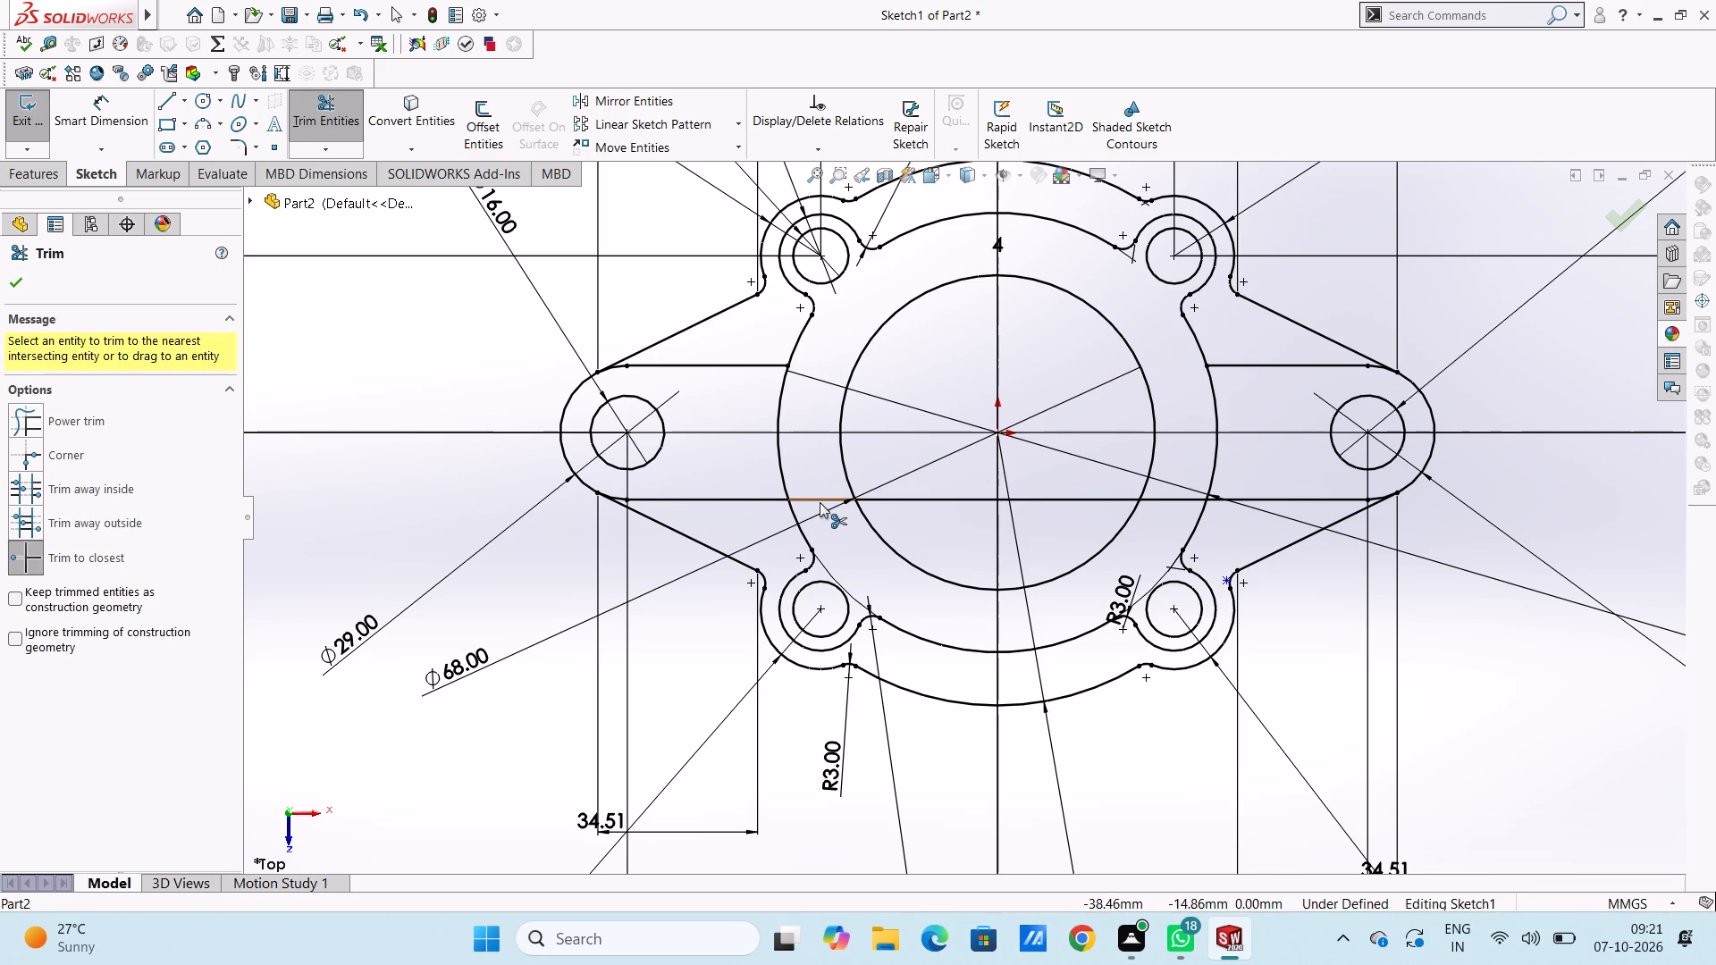
click(875, 502)
click(1164, 497)
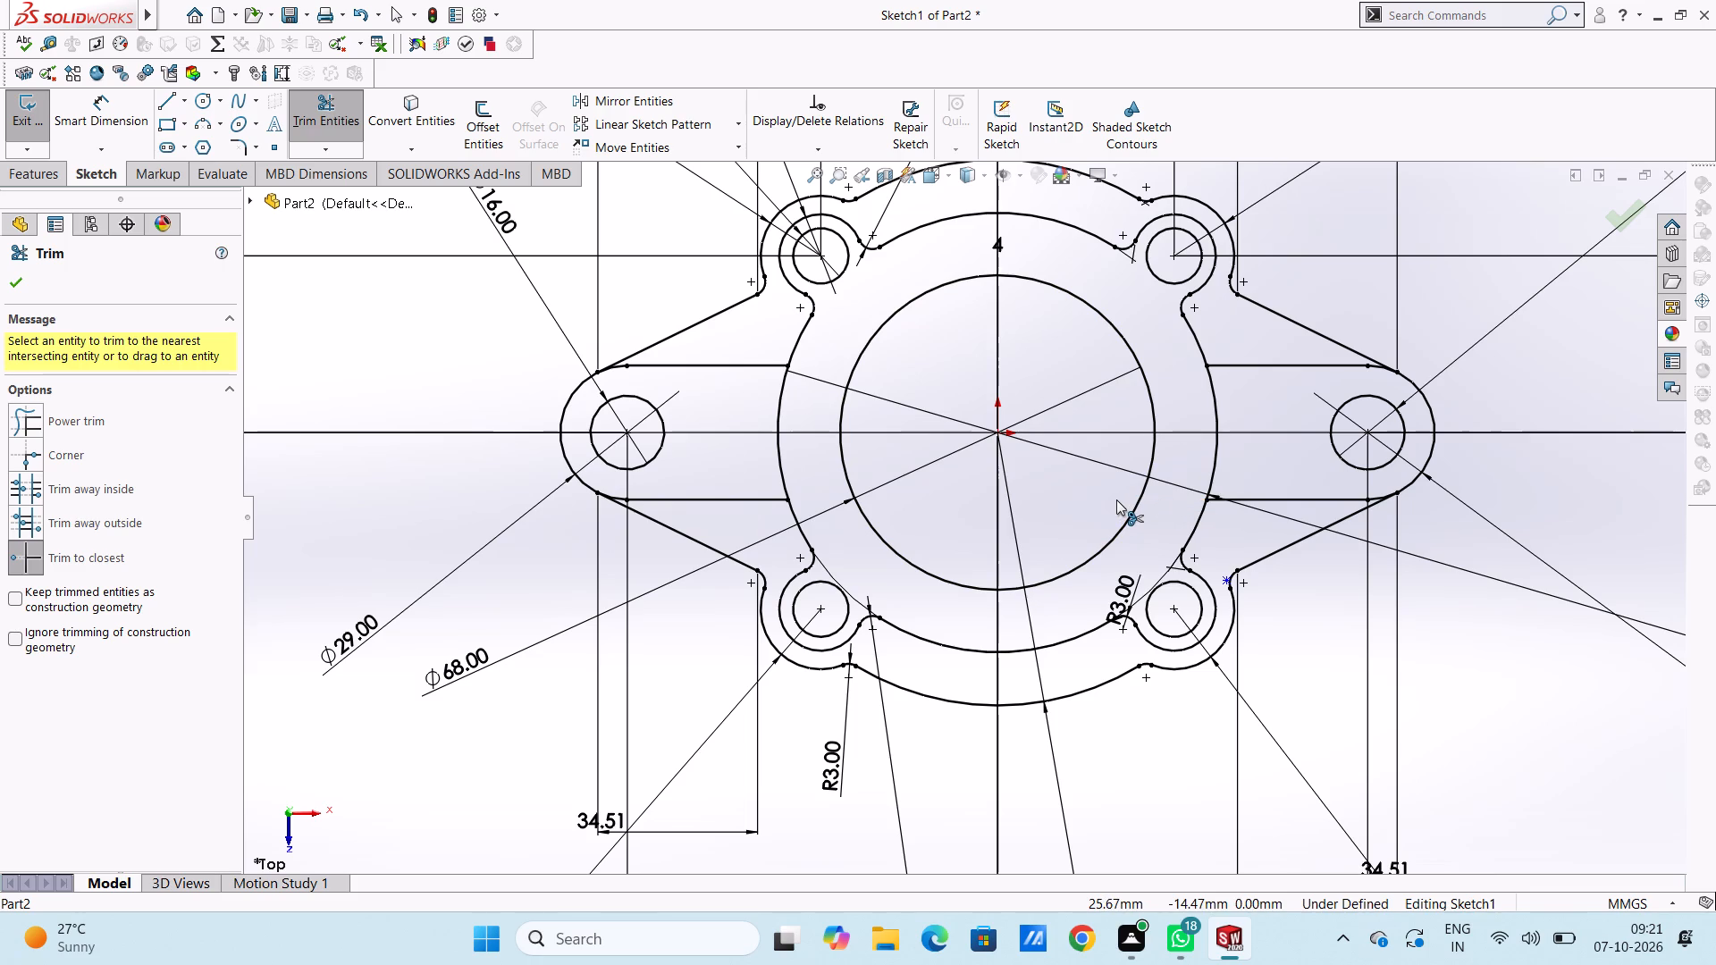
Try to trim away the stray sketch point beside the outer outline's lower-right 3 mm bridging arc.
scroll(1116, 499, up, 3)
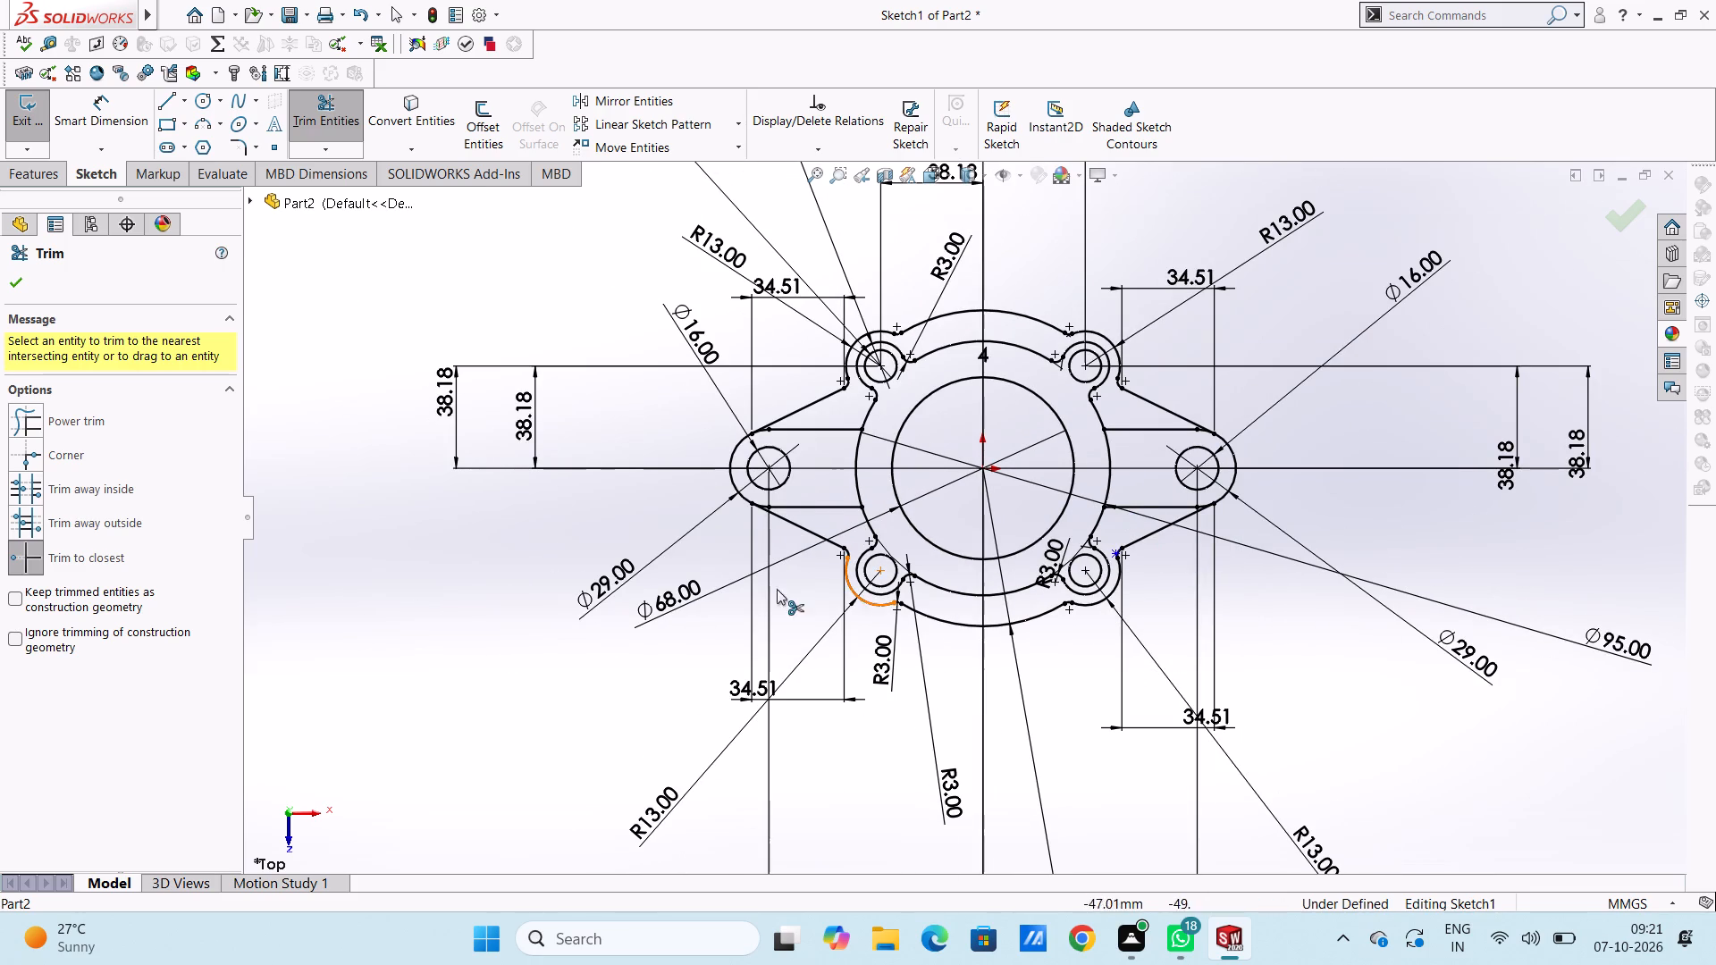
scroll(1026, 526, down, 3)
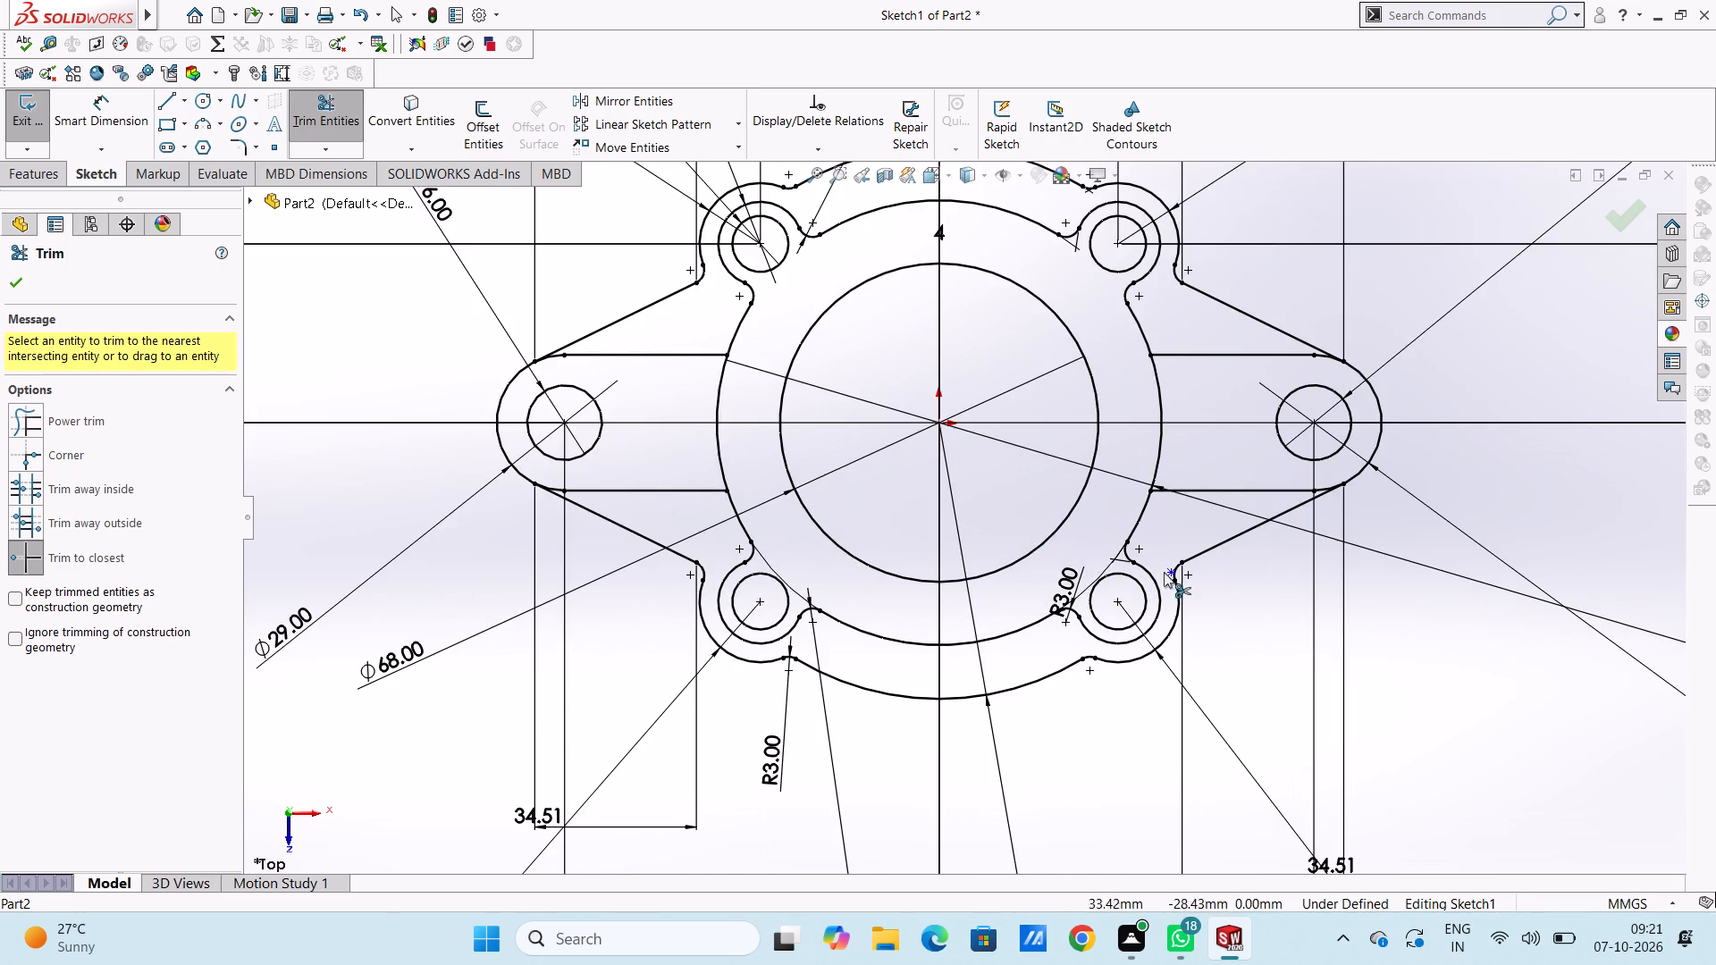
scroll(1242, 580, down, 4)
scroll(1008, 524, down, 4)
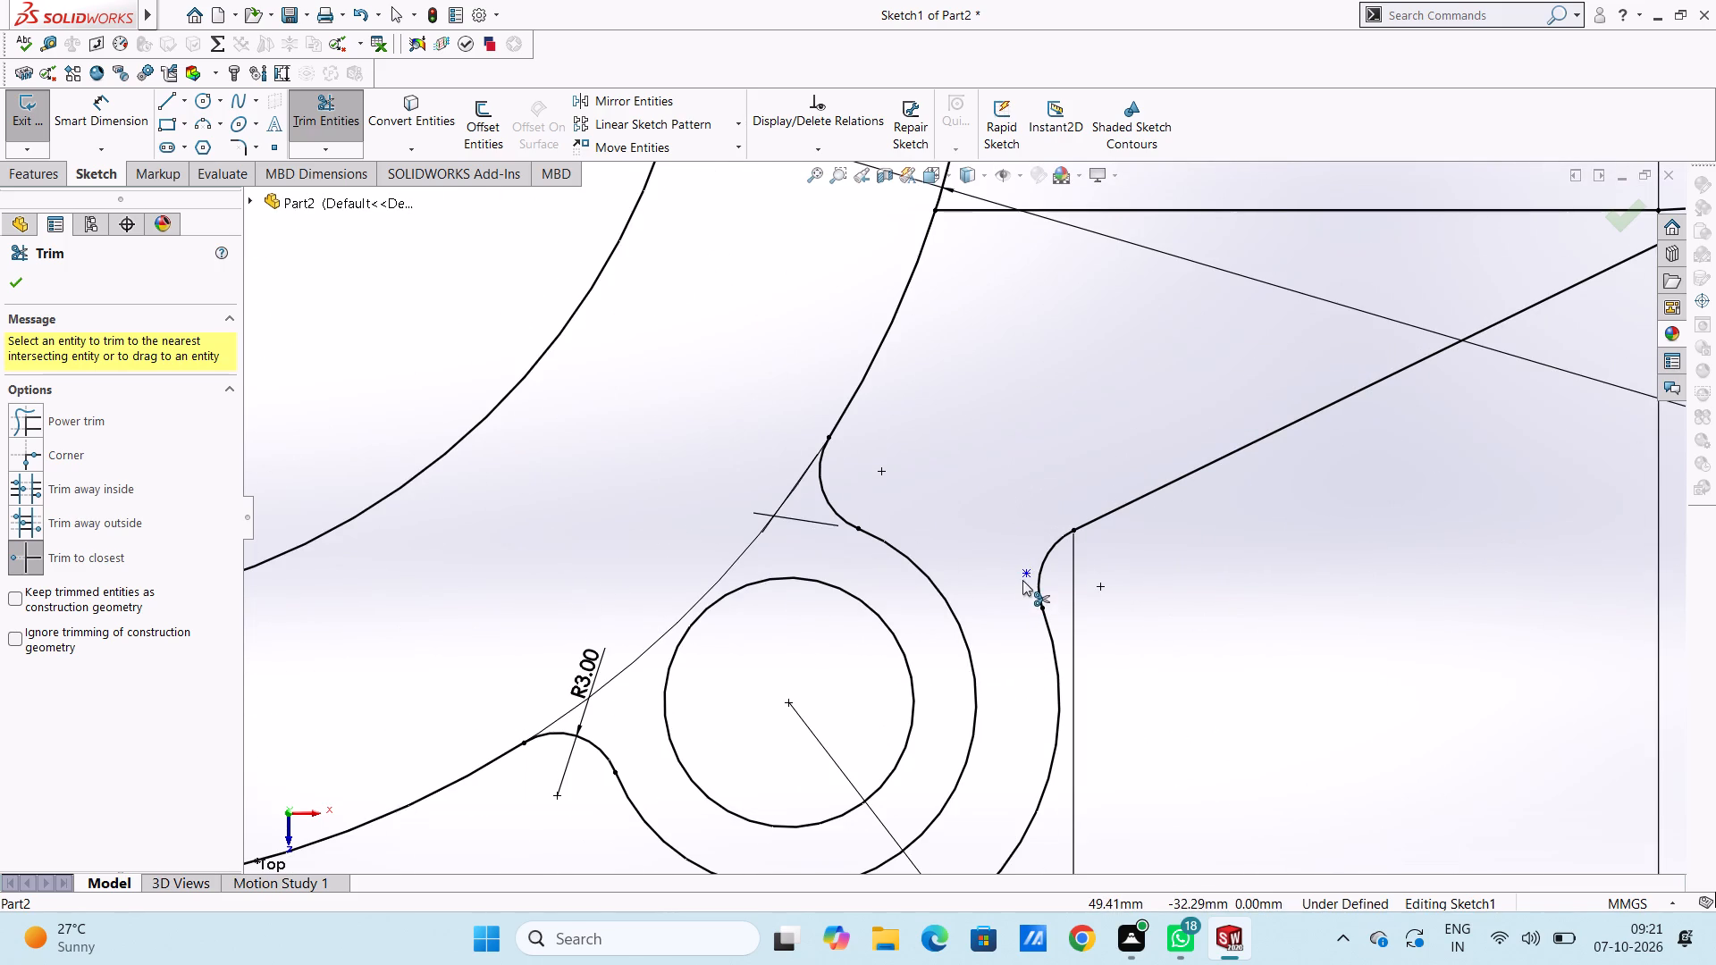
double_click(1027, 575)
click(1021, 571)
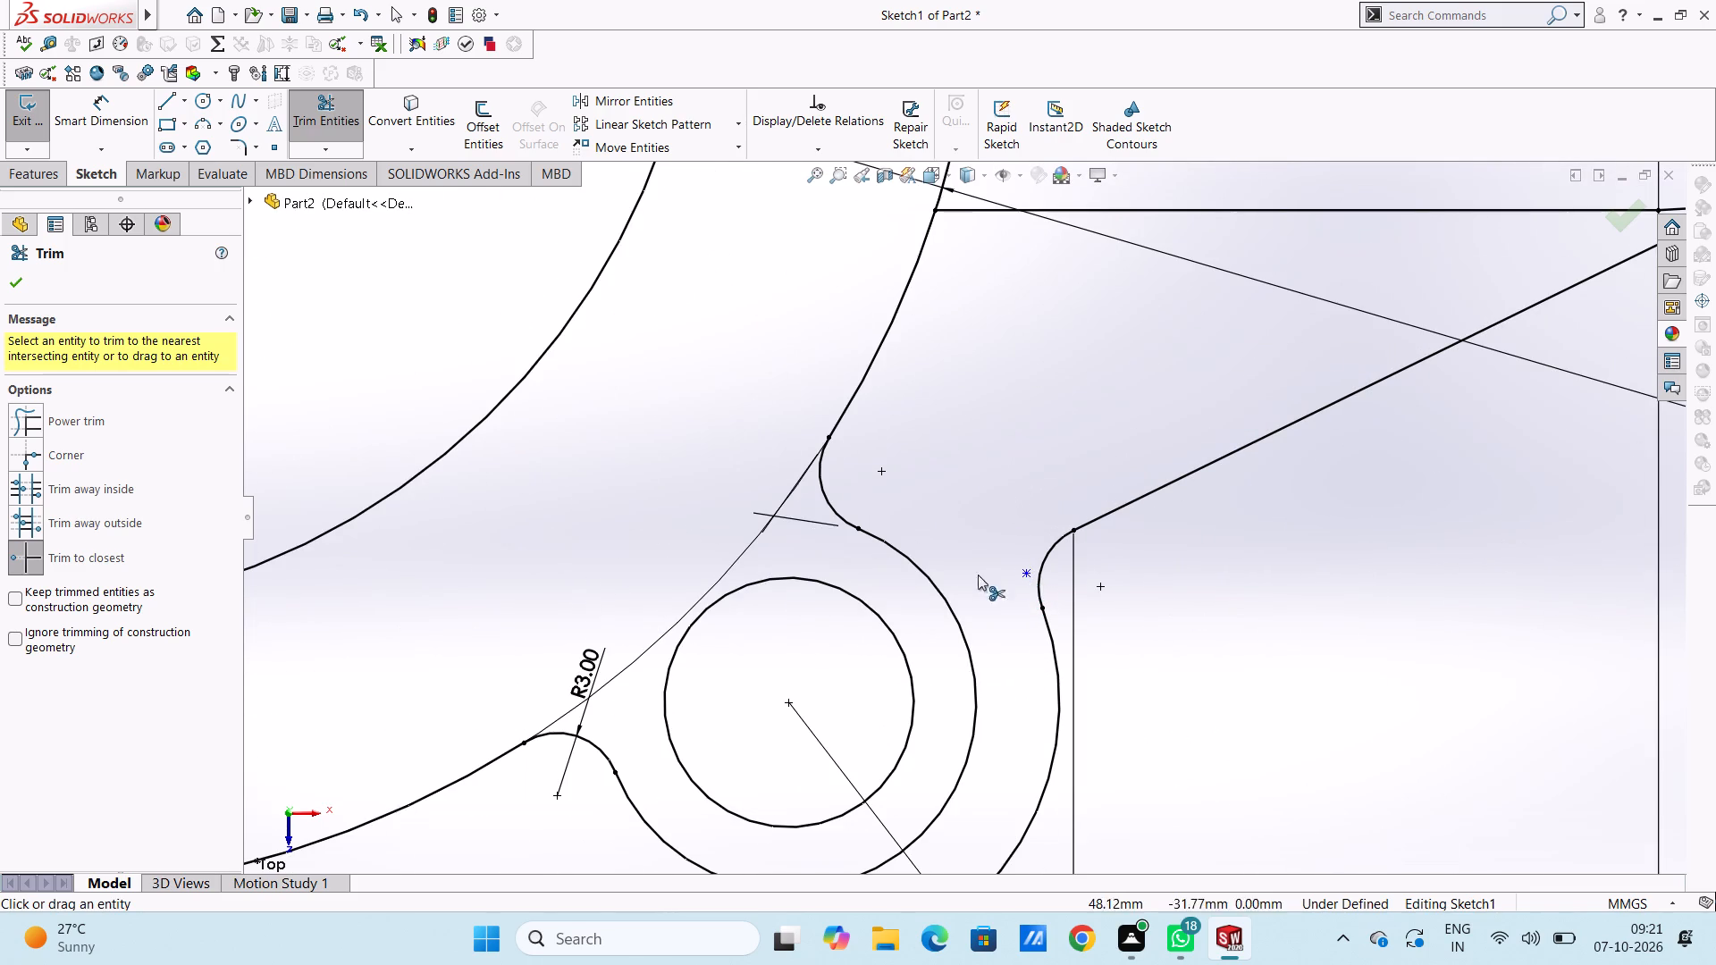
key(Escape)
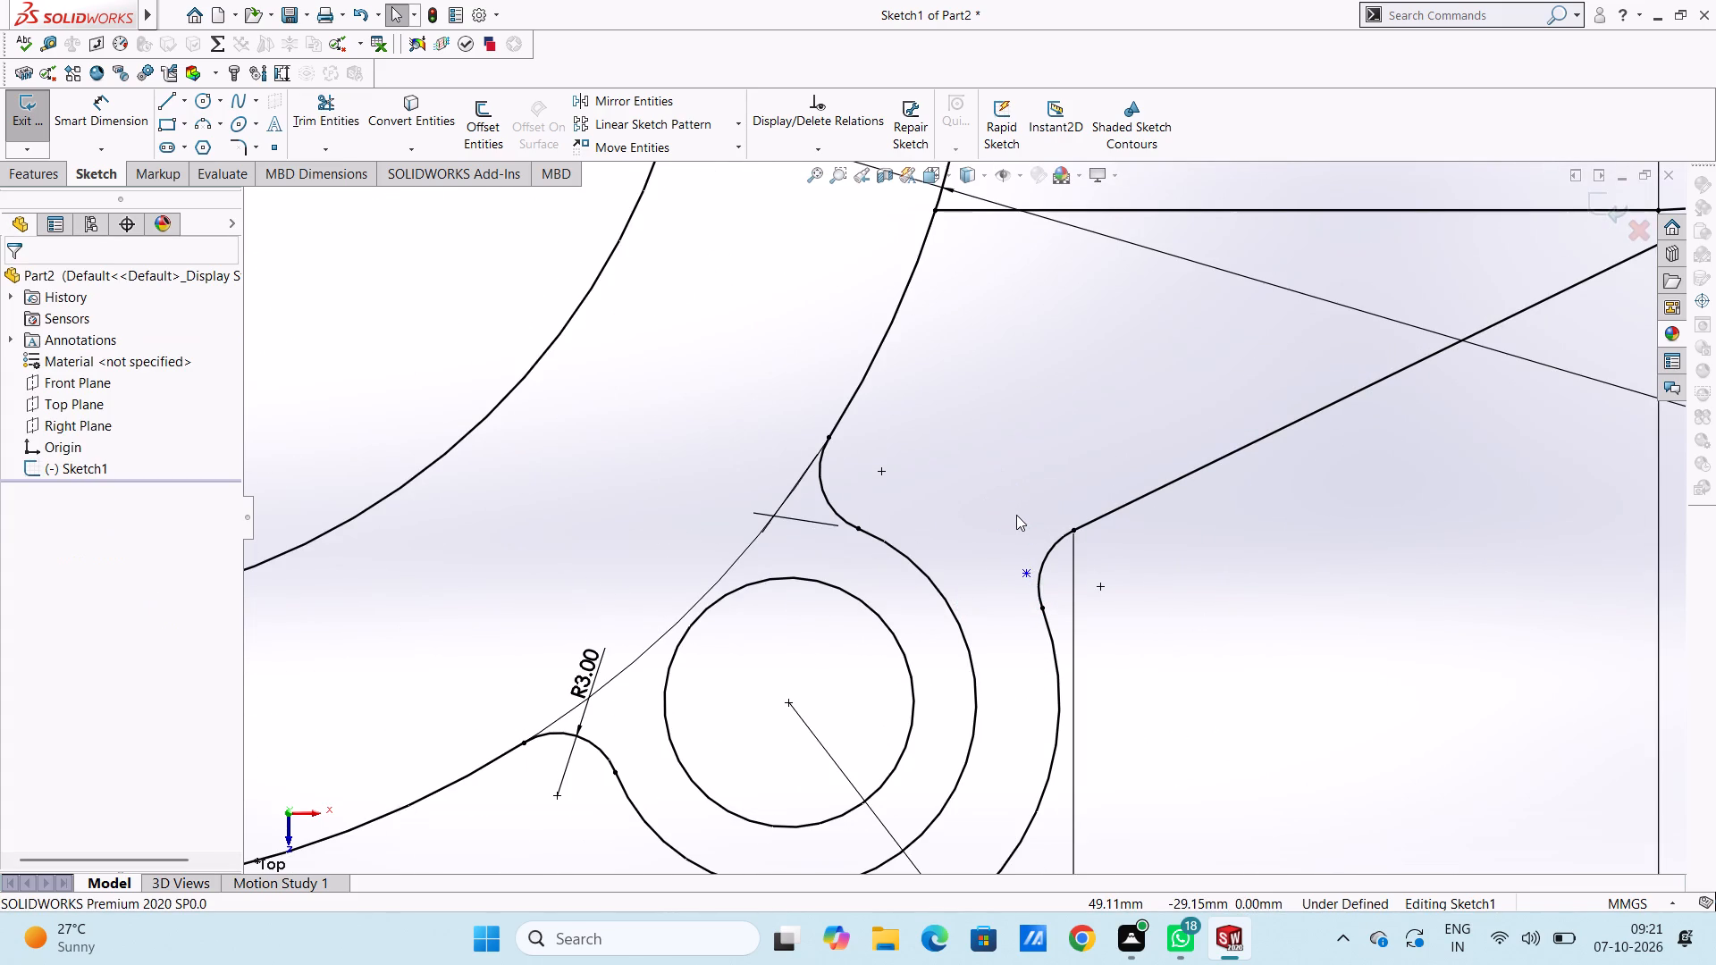
Extrude the flange profile's five closed regions 10 mm blind from the sketch plane, leaving the central bore and six bolt holes open.
scroll(1016, 515, up, 7)
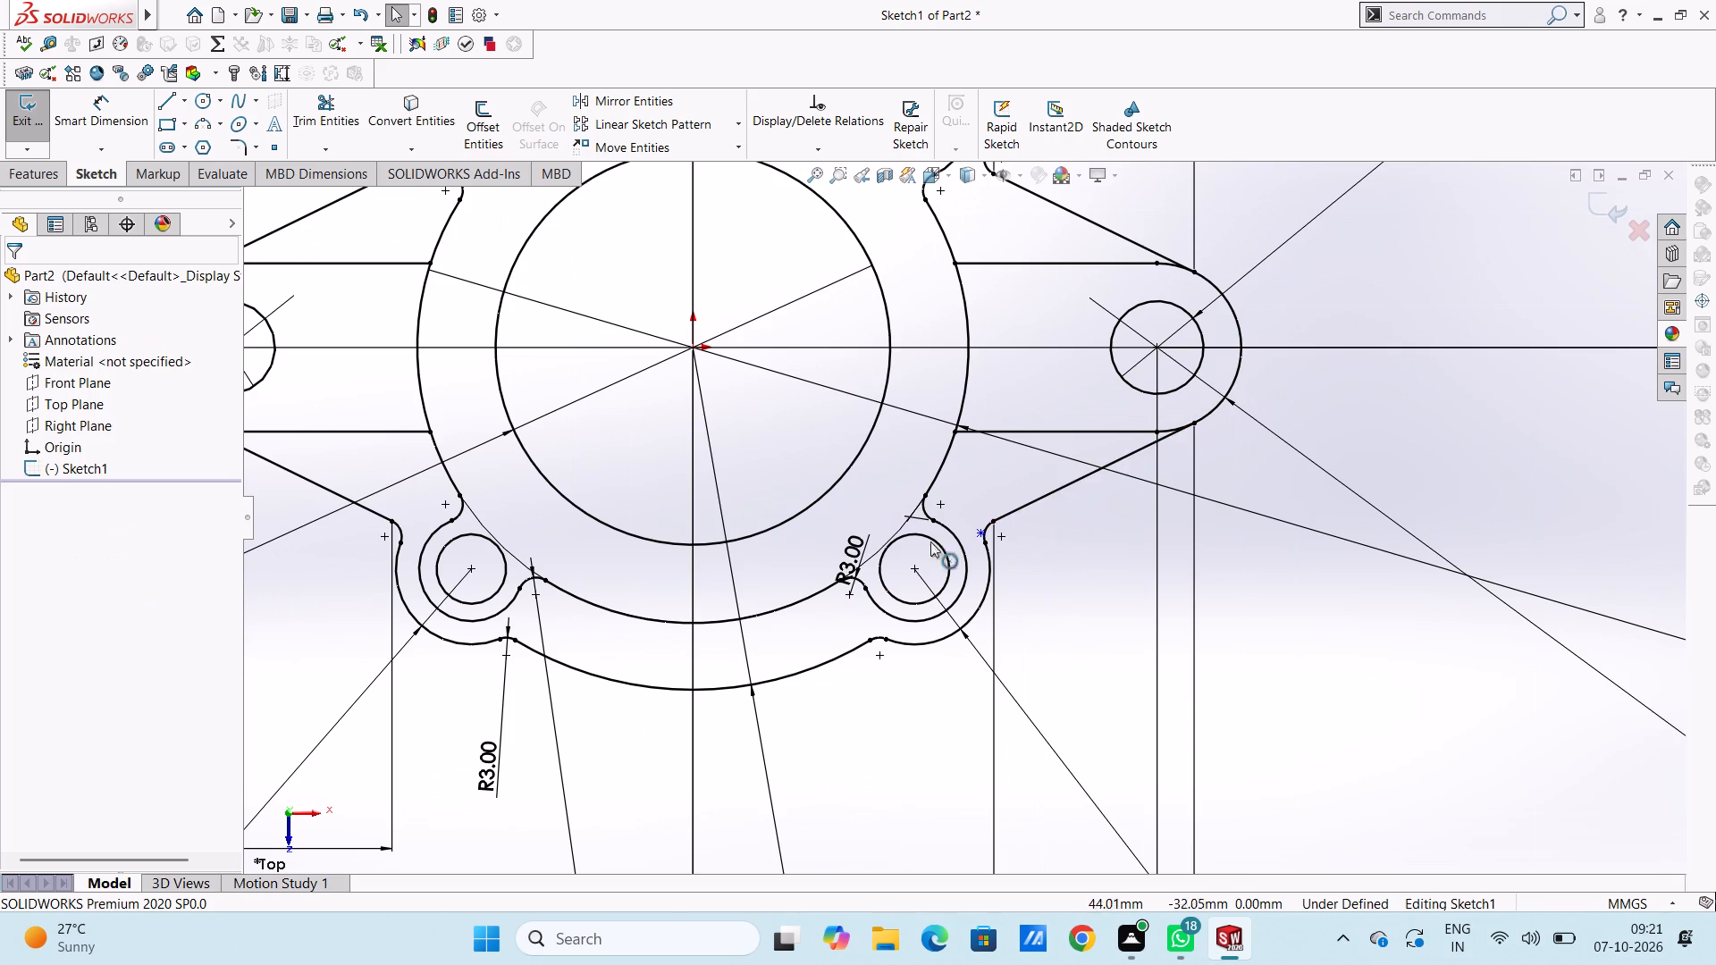
scroll(927, 544, up, 3)
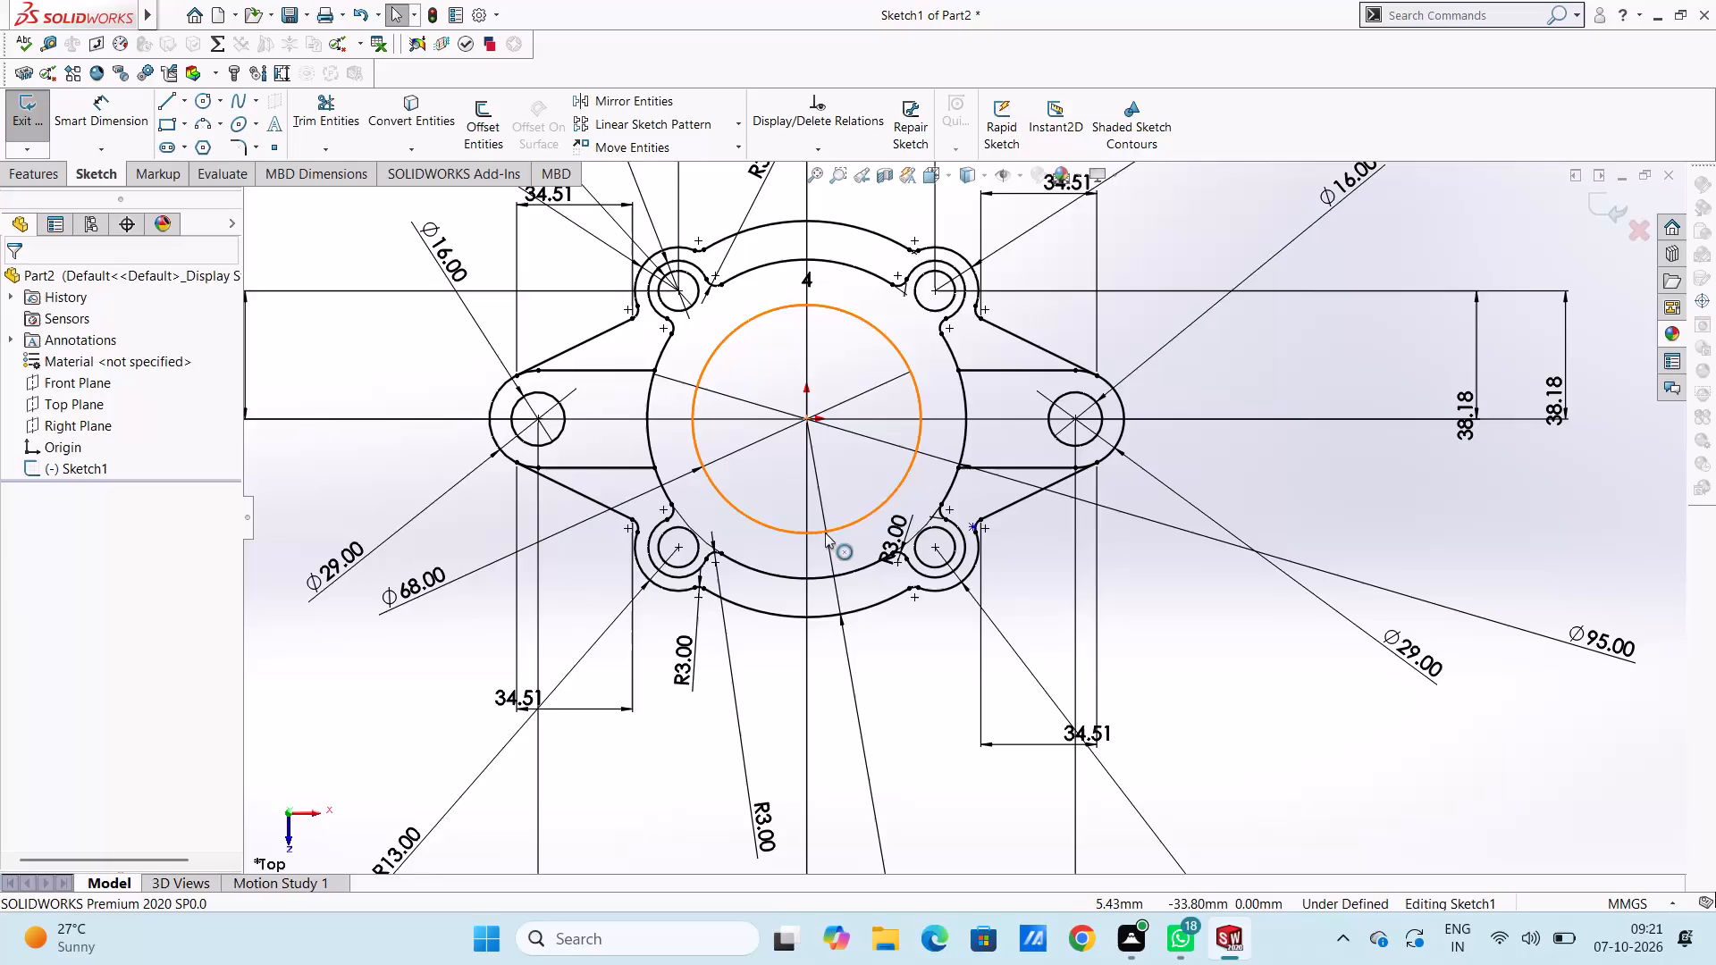
scroll(825, 533, up, 4)
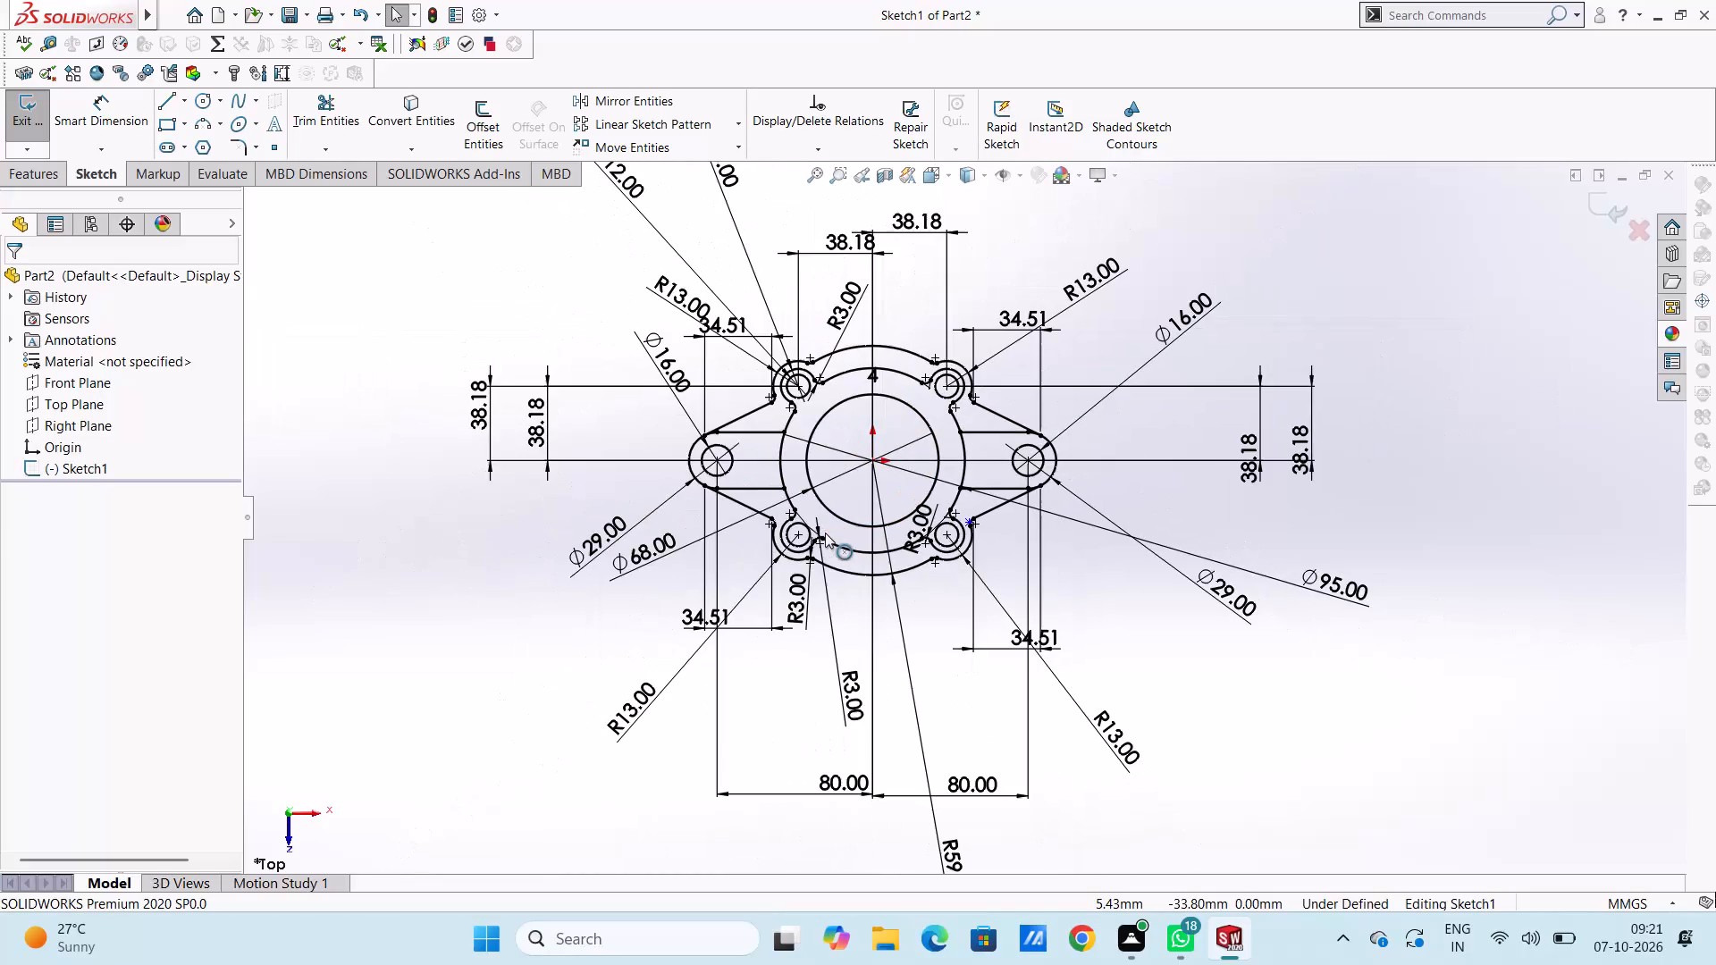
click(45, 177)
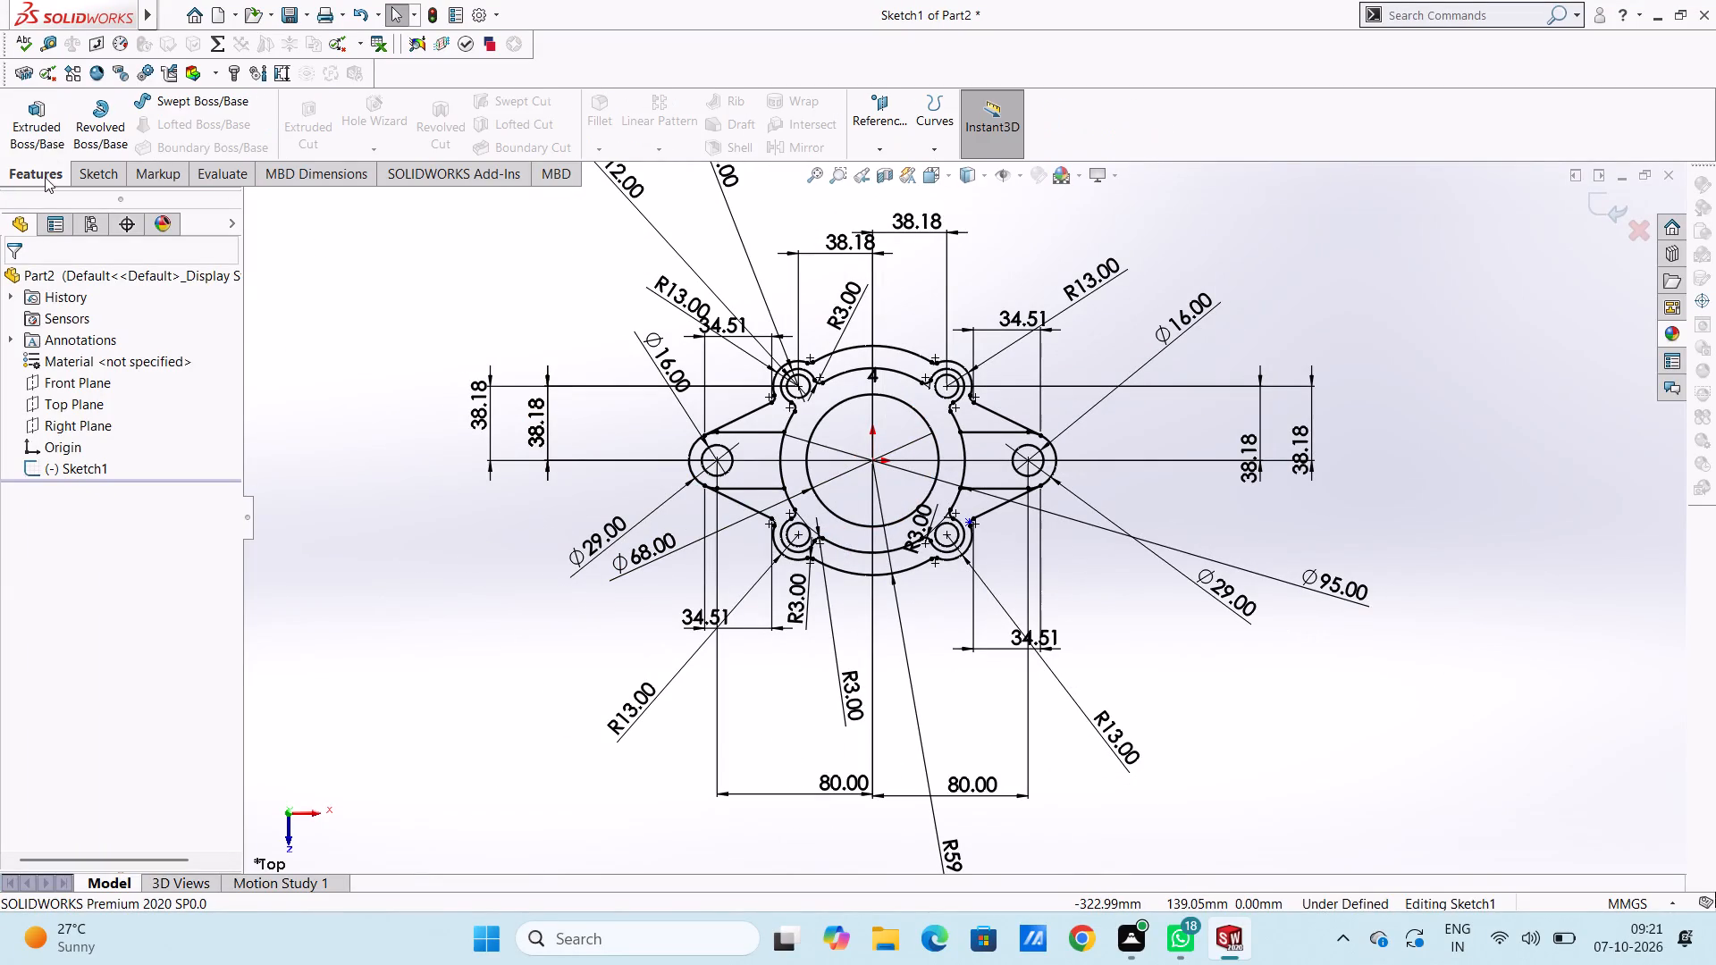
click(45, 137)
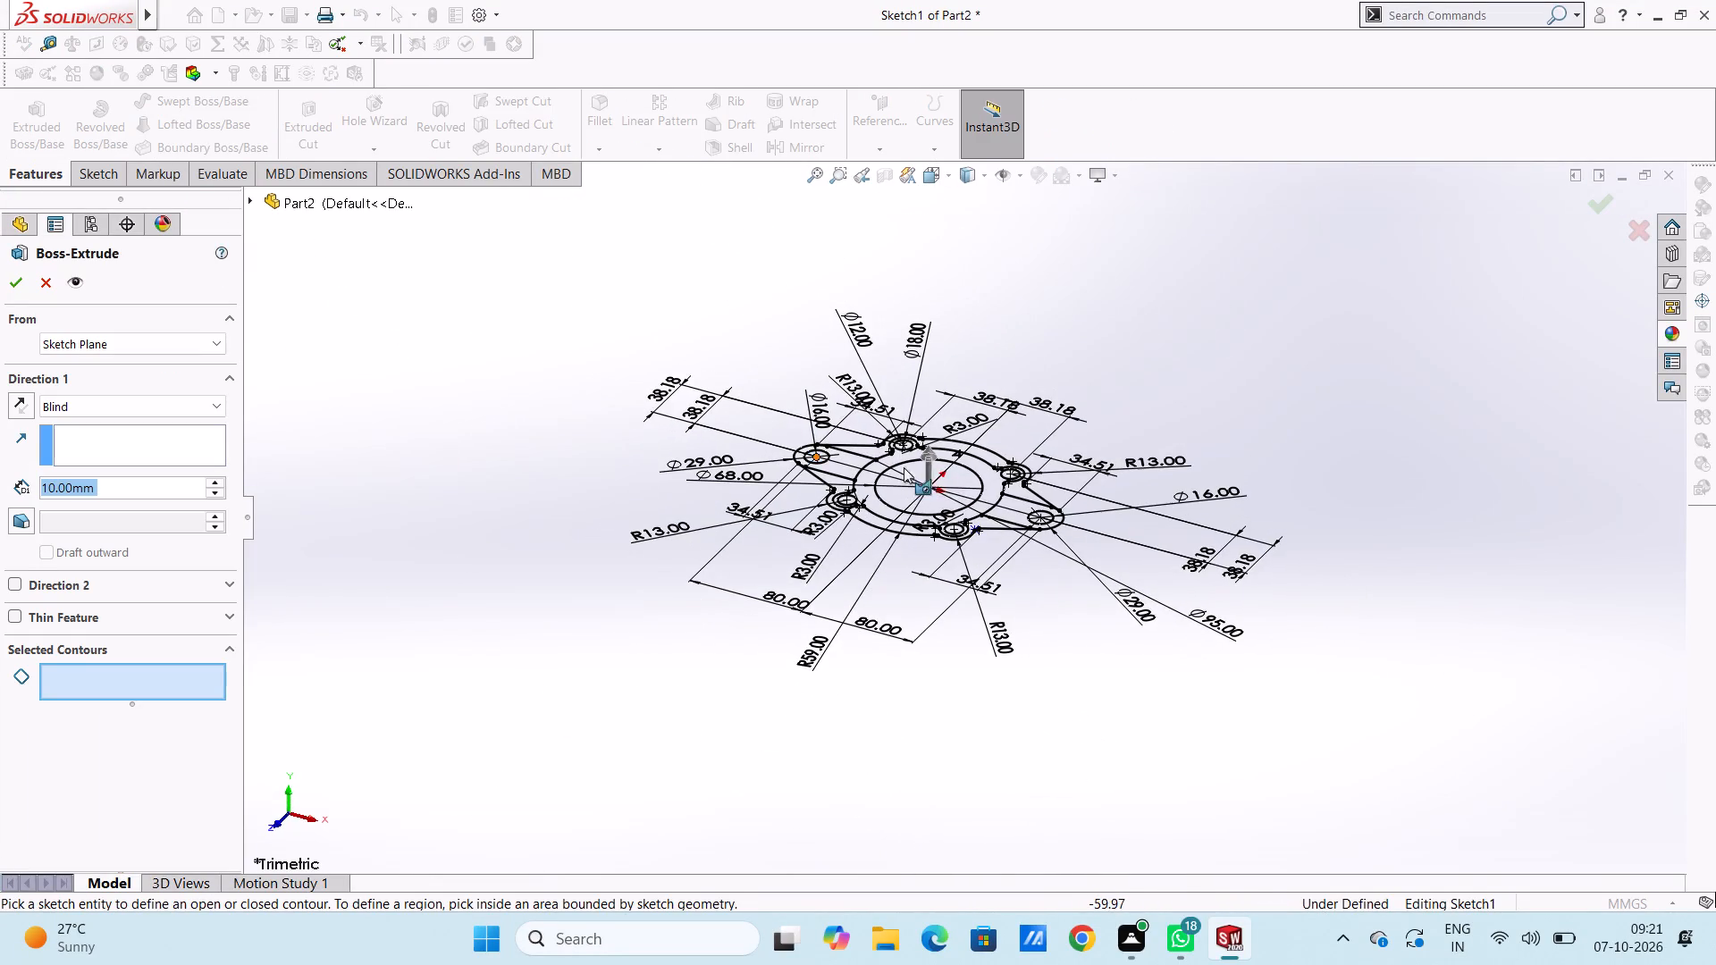
scroll(947, 478, down, 4)
scroll(873, 442, down, 3)
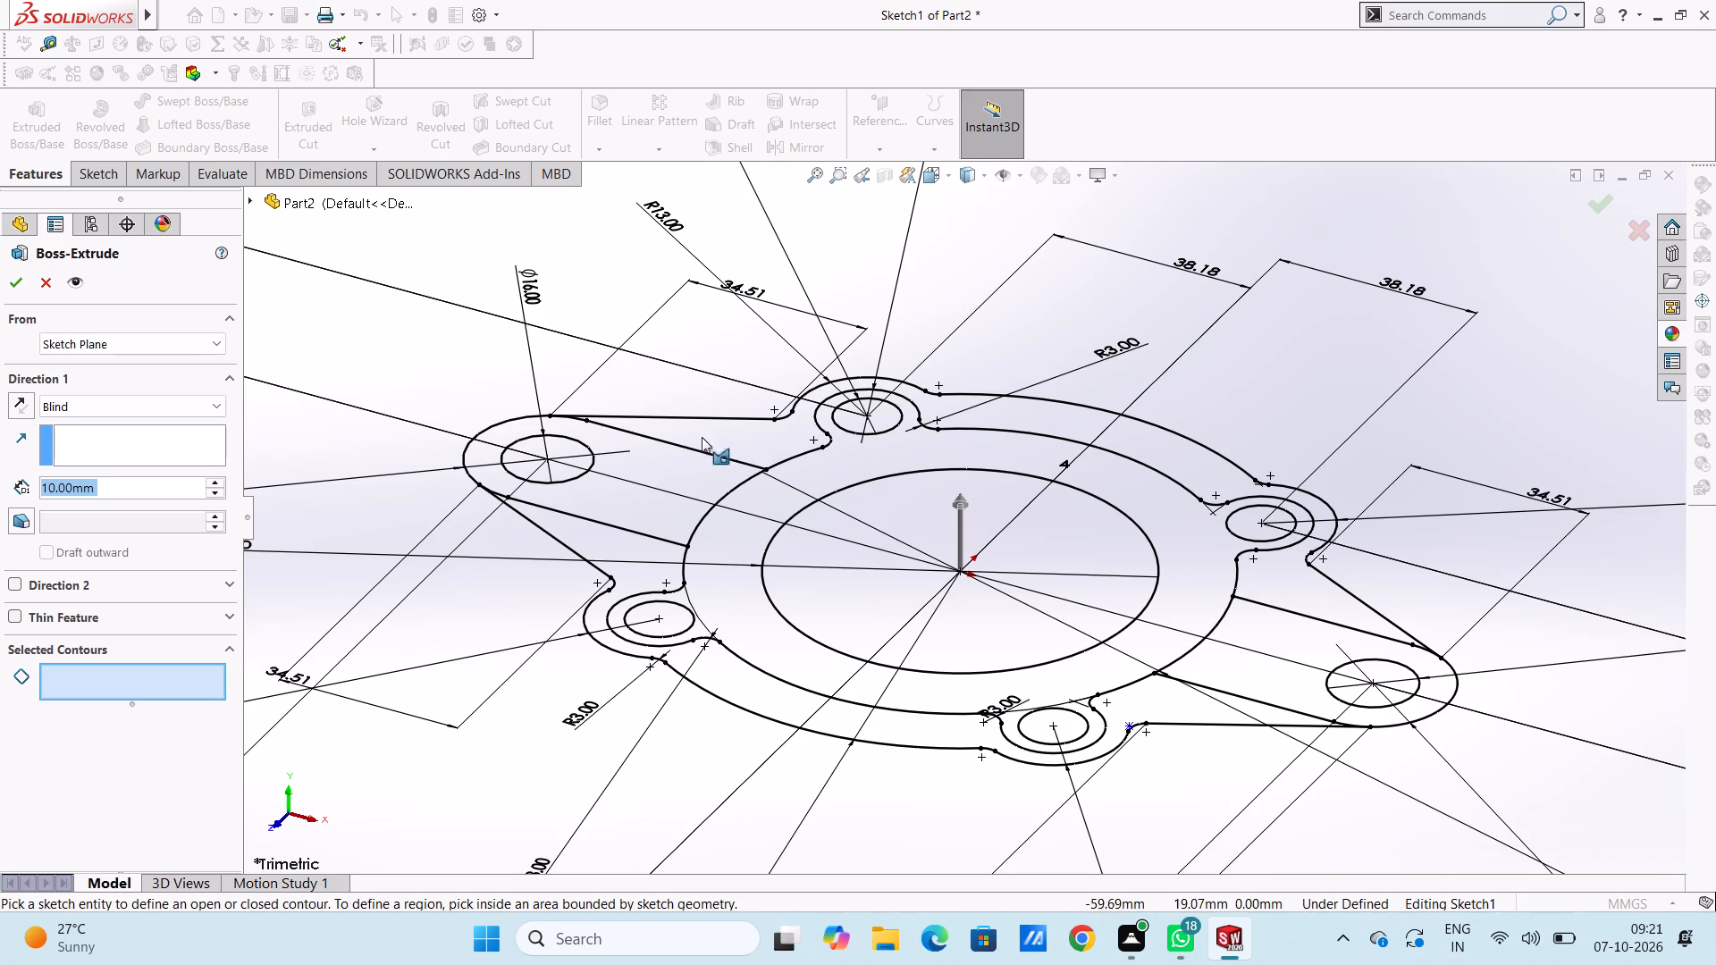
click(673, 464)
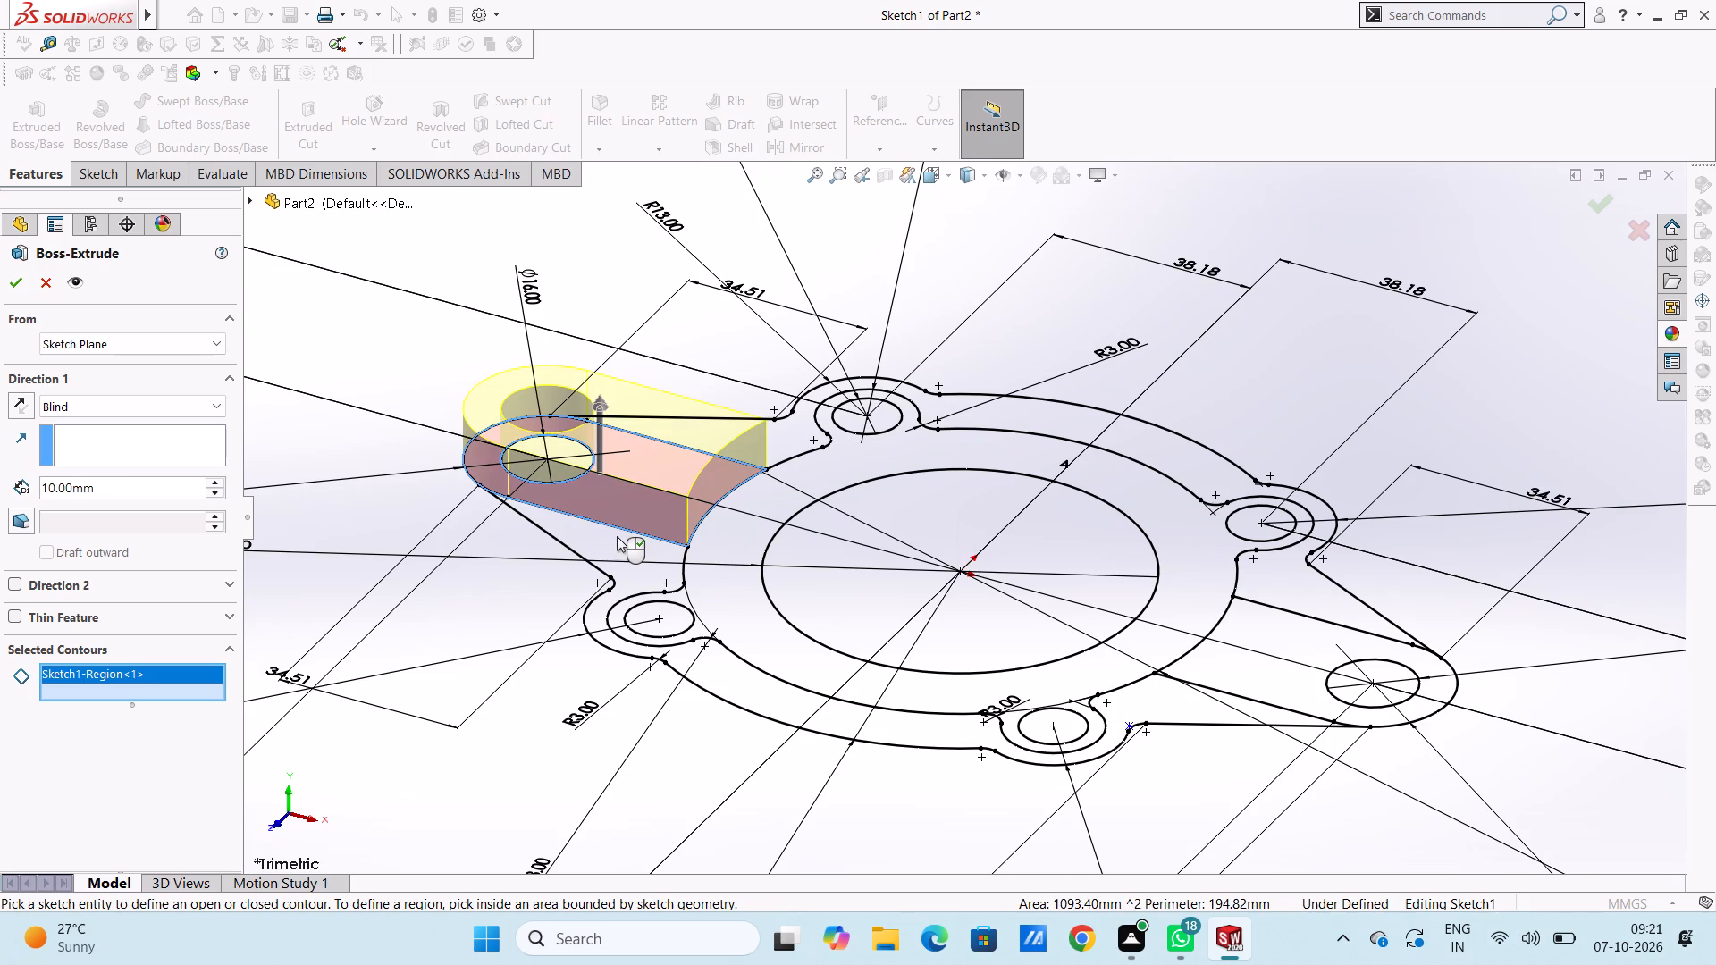
click(613, 541)
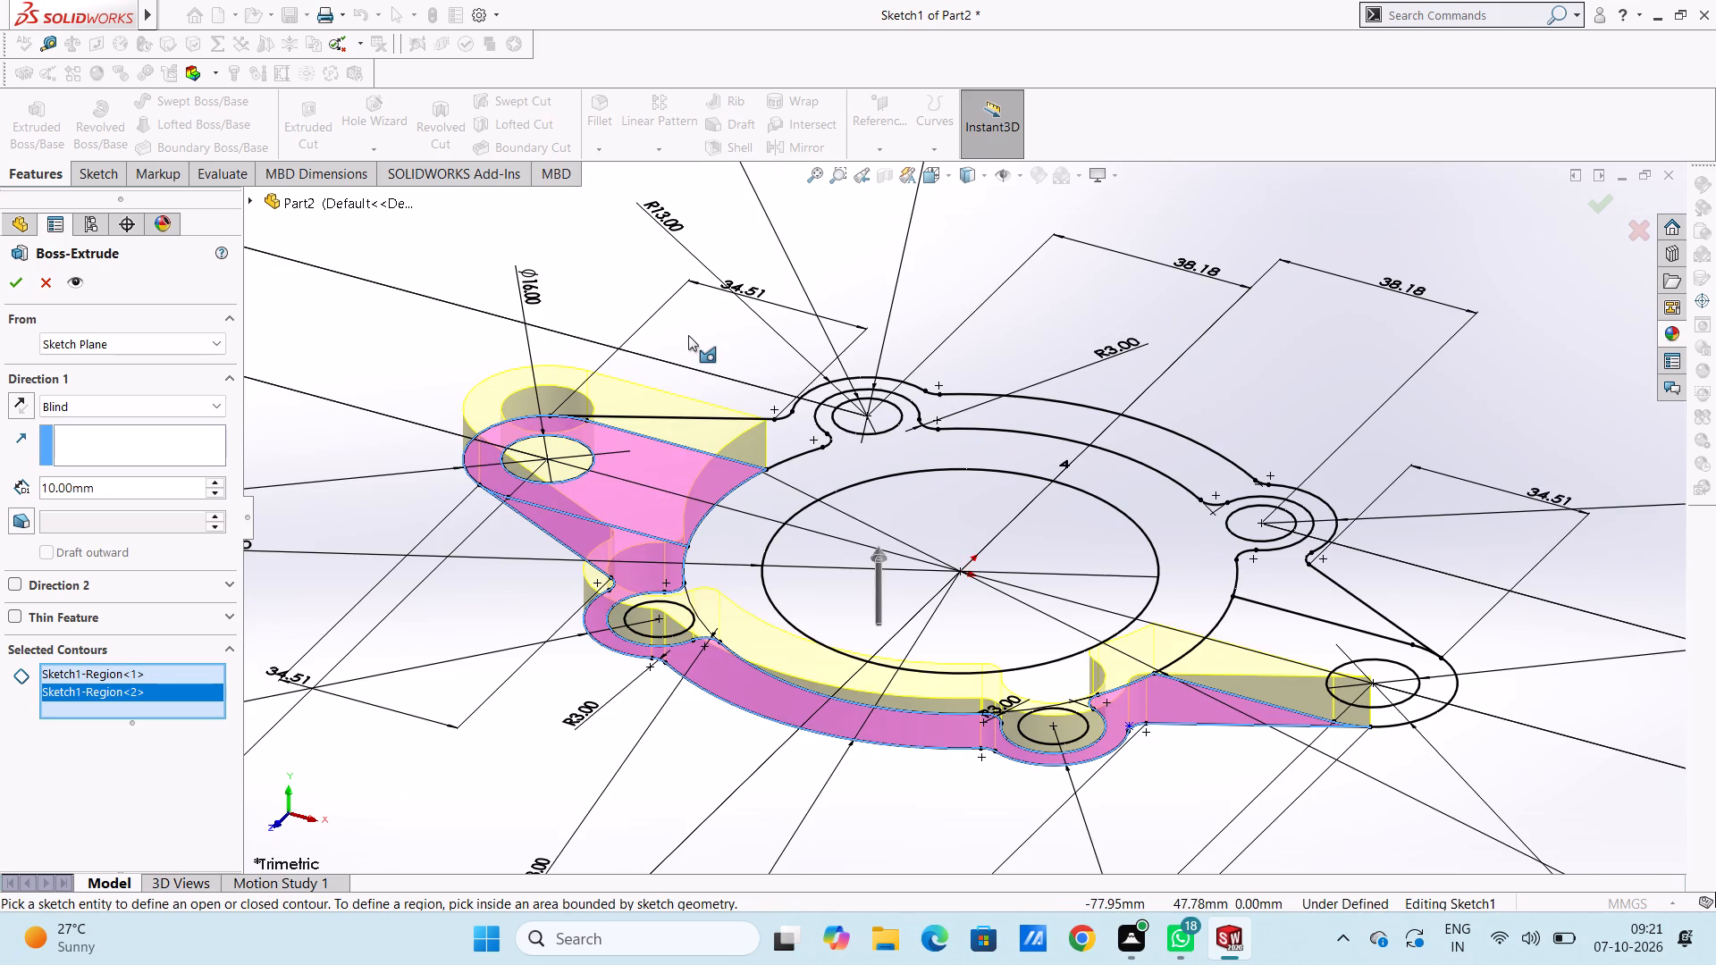
middle_drag(711, 340, 713, 350)
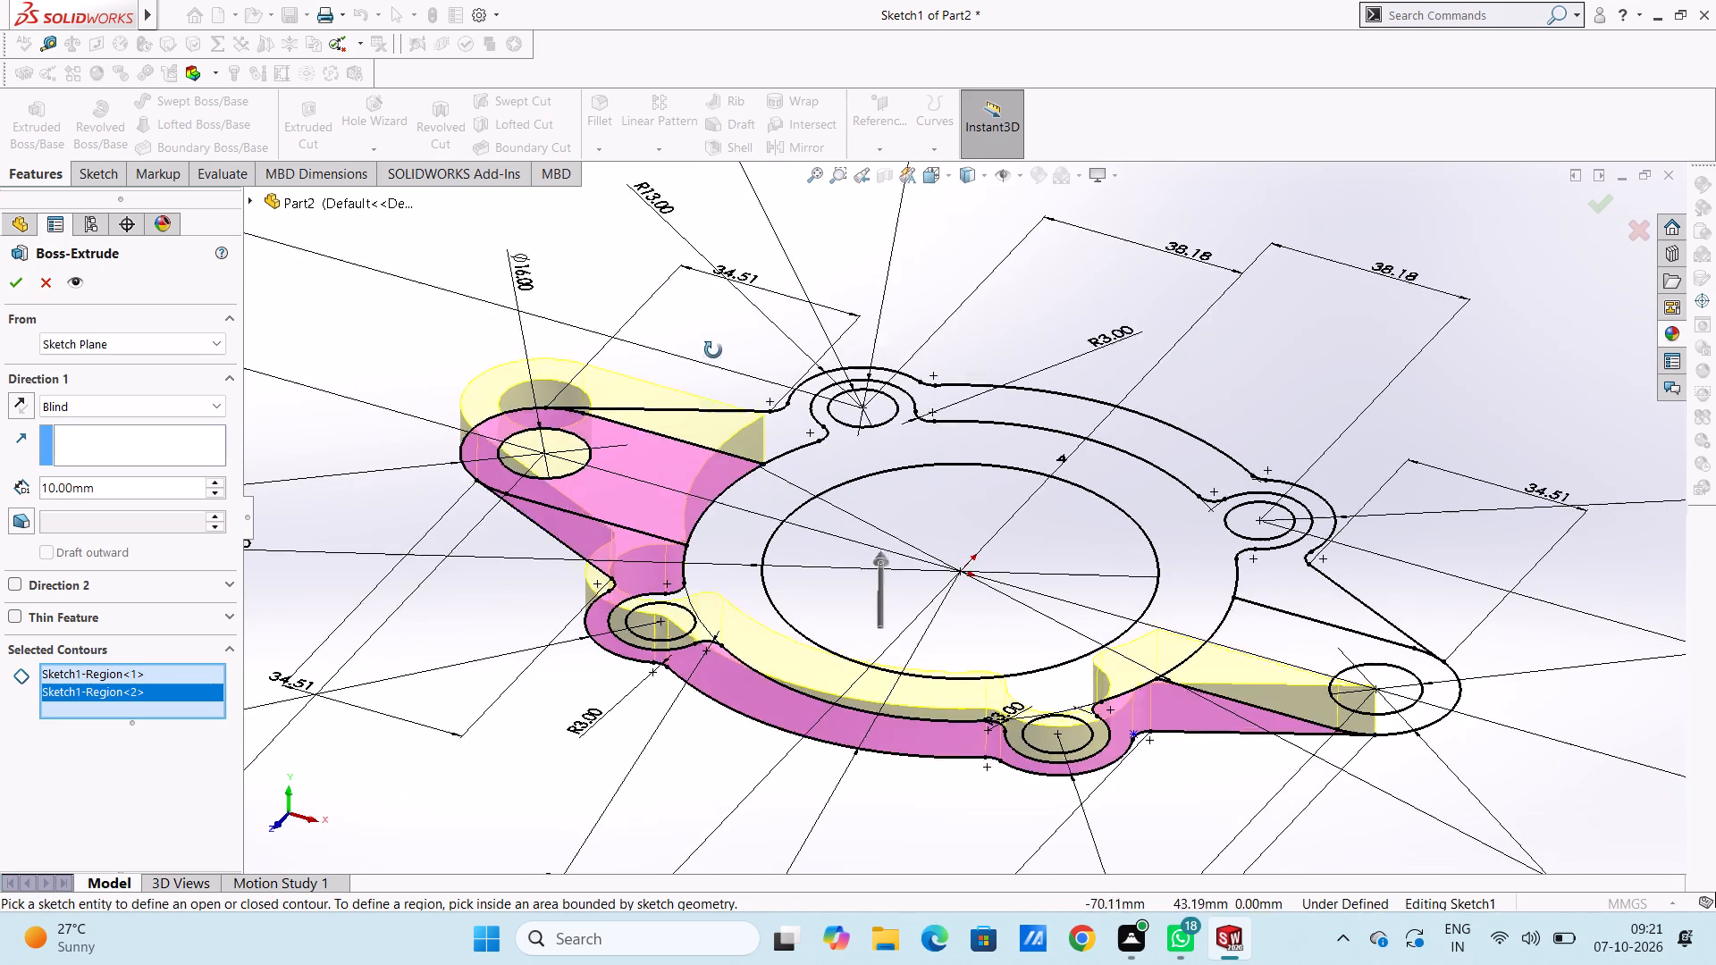
middle_drag(713, 350, 713, 631)
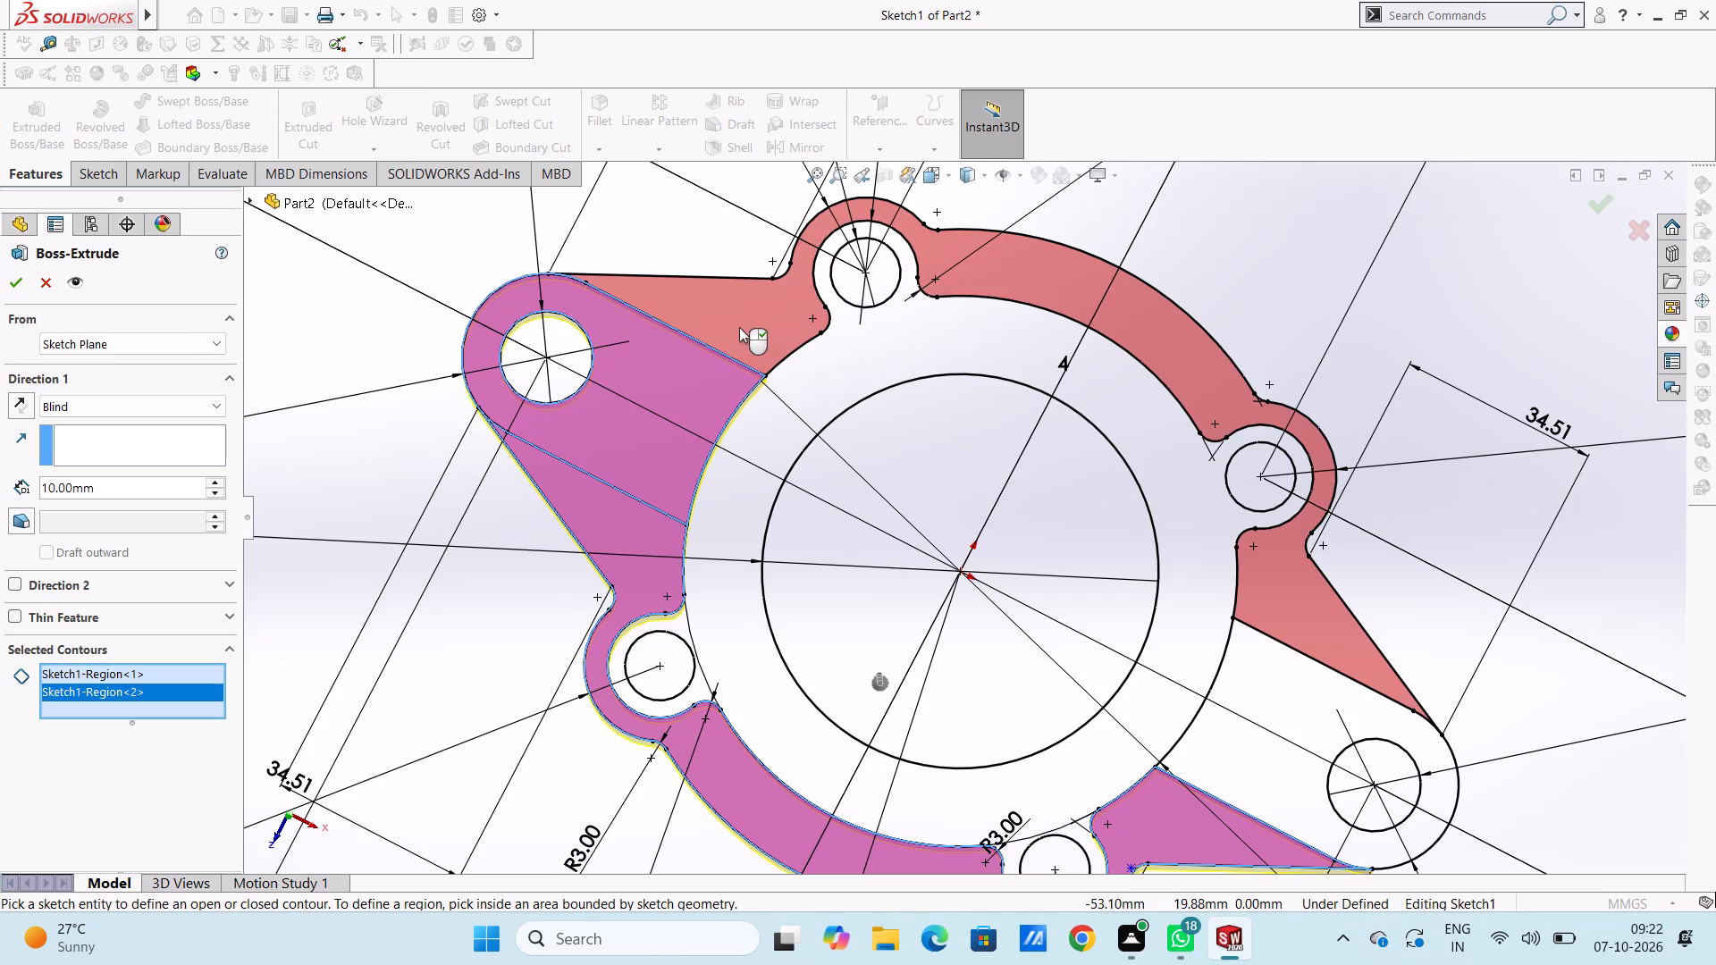
click(736, 325)
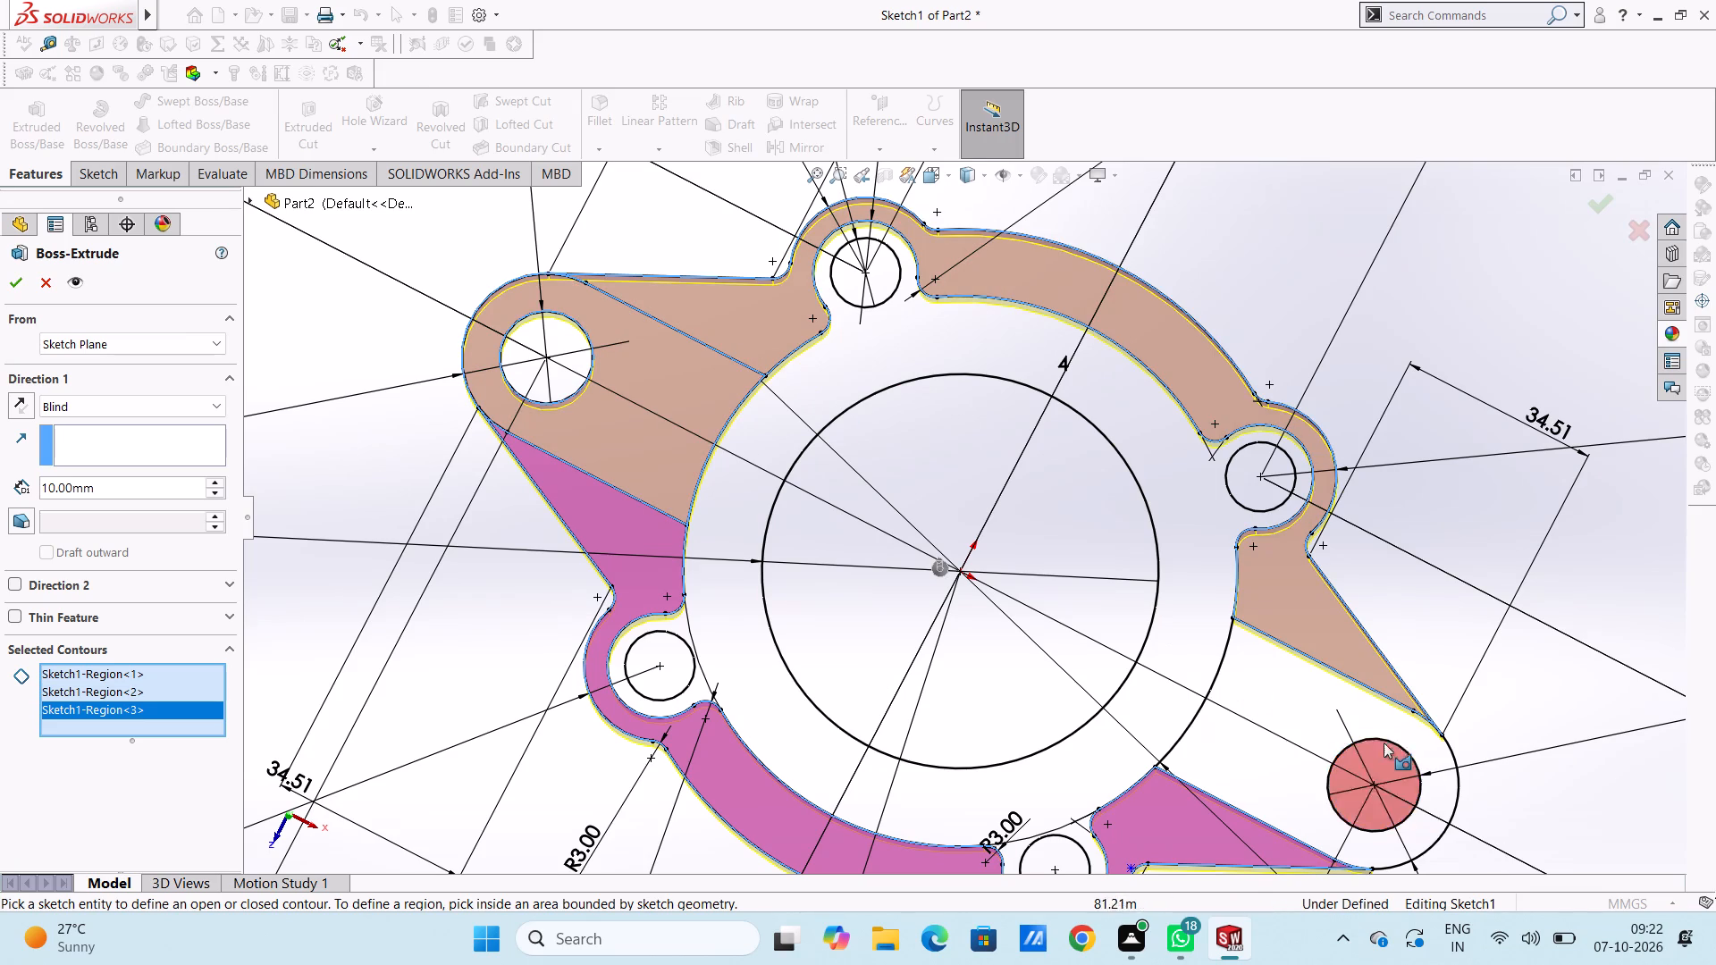
click(1350, 702)
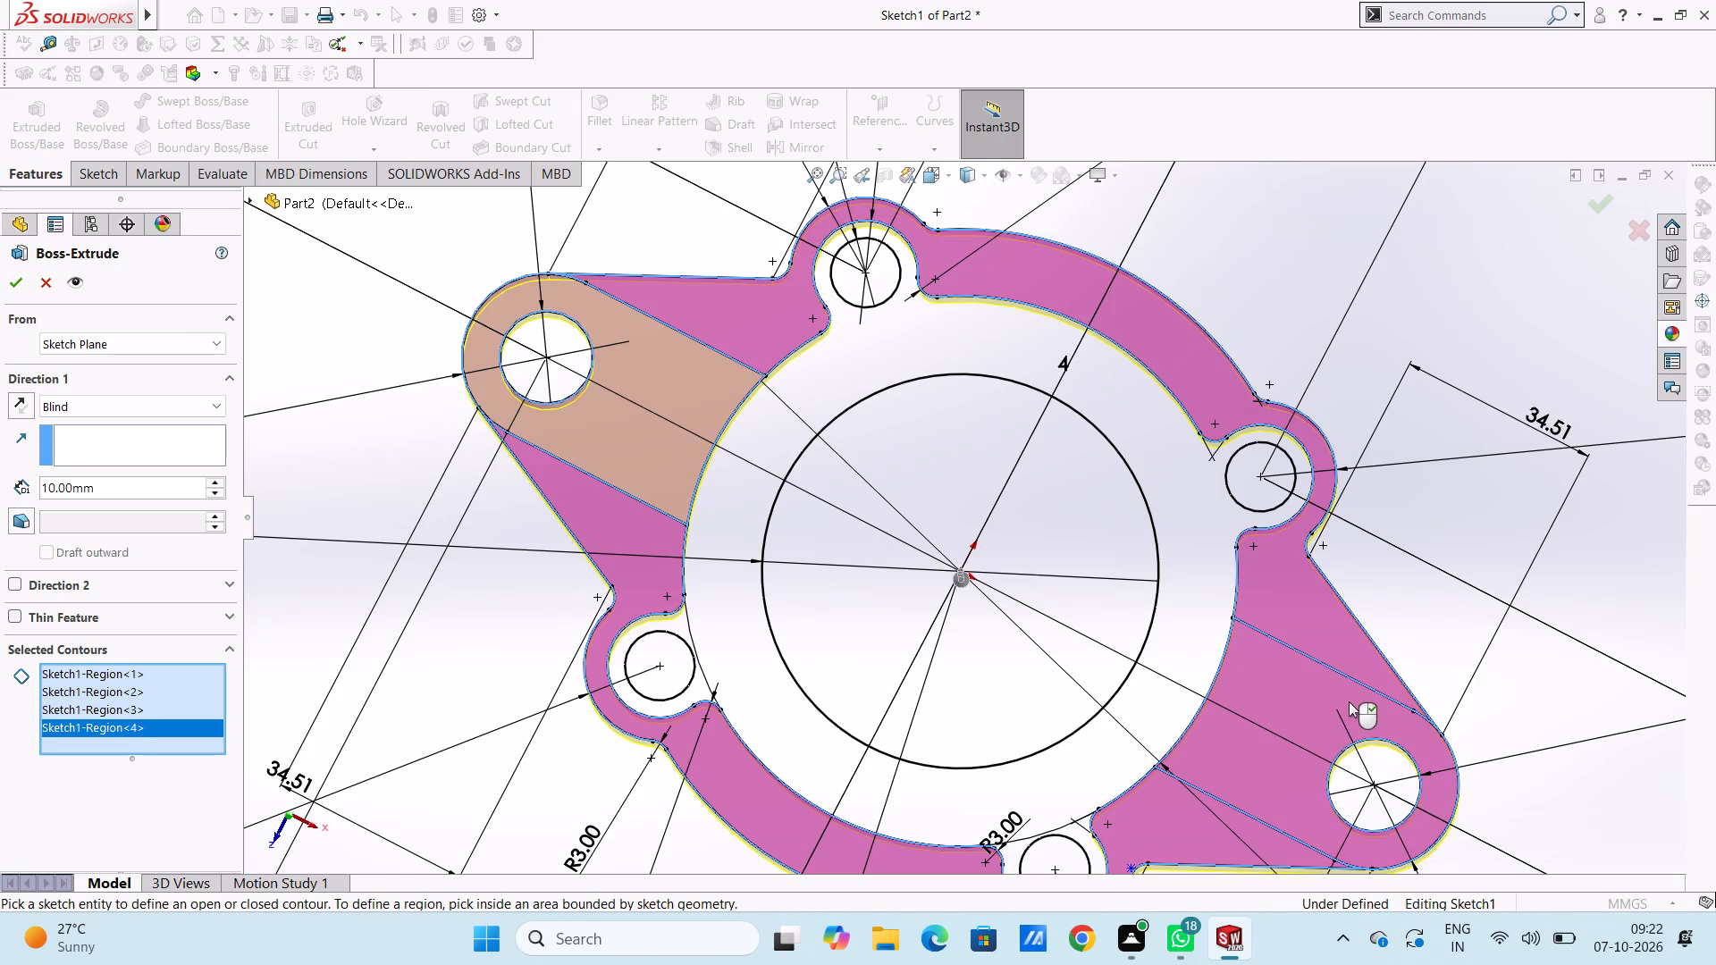
click(1209, 571)
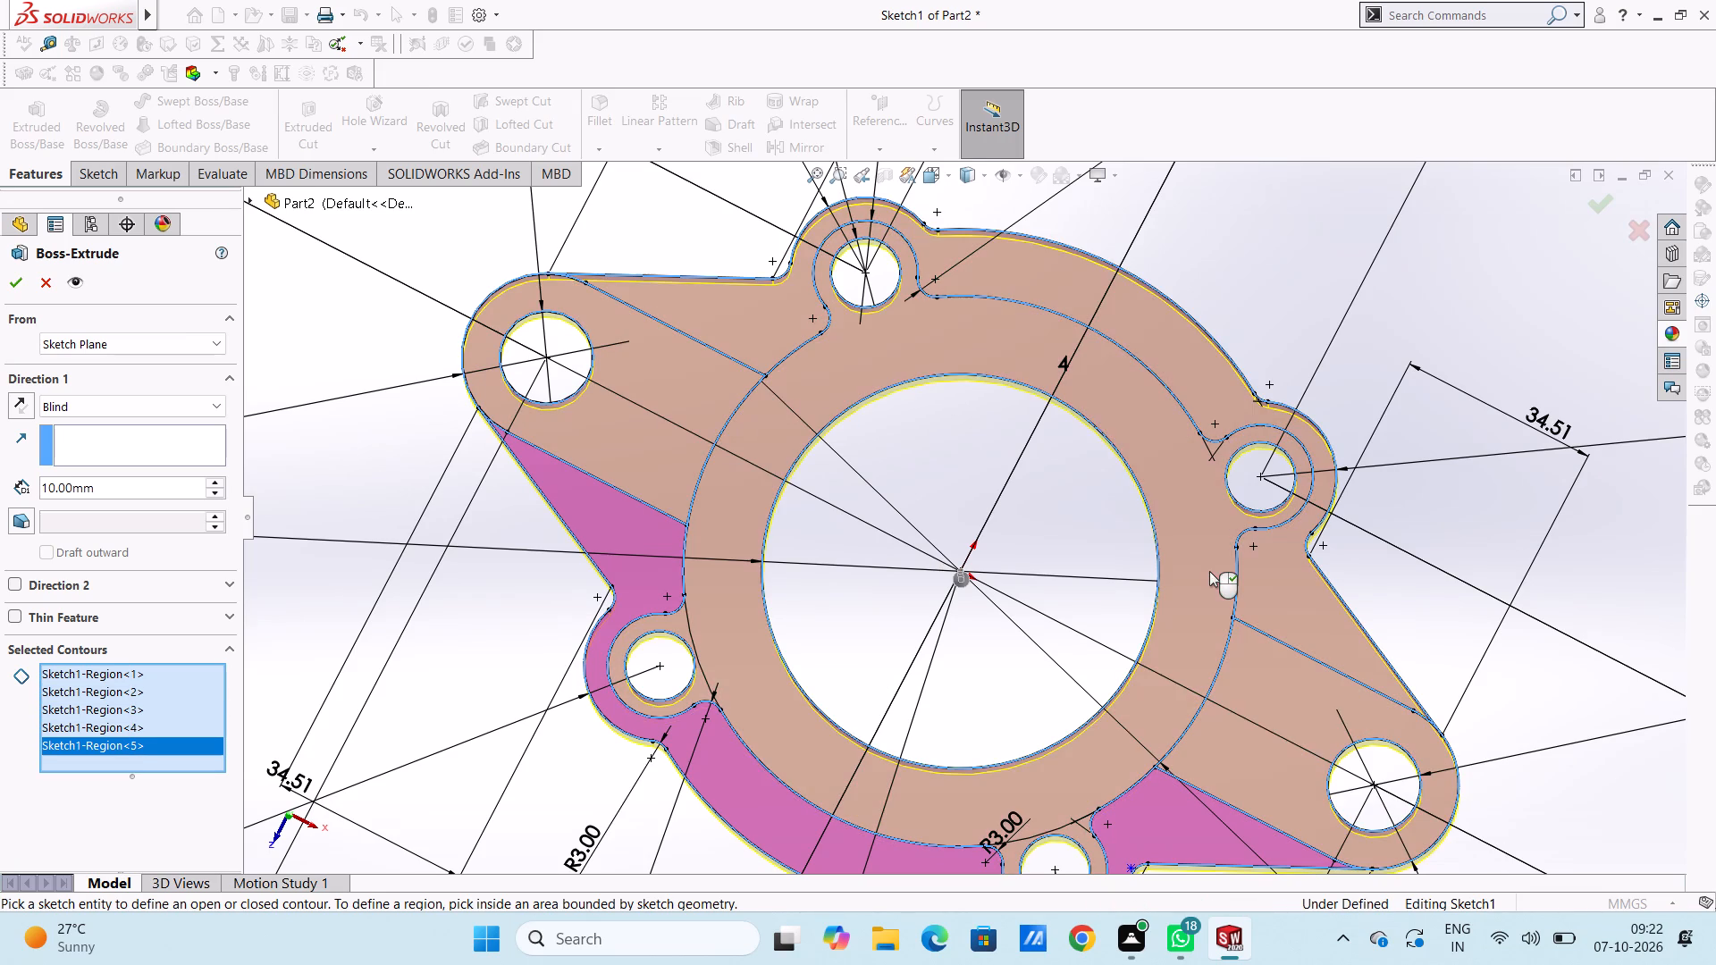
scroll(1126, 589, up, 4)
middle_drag(1014, 541, 1017, 497)
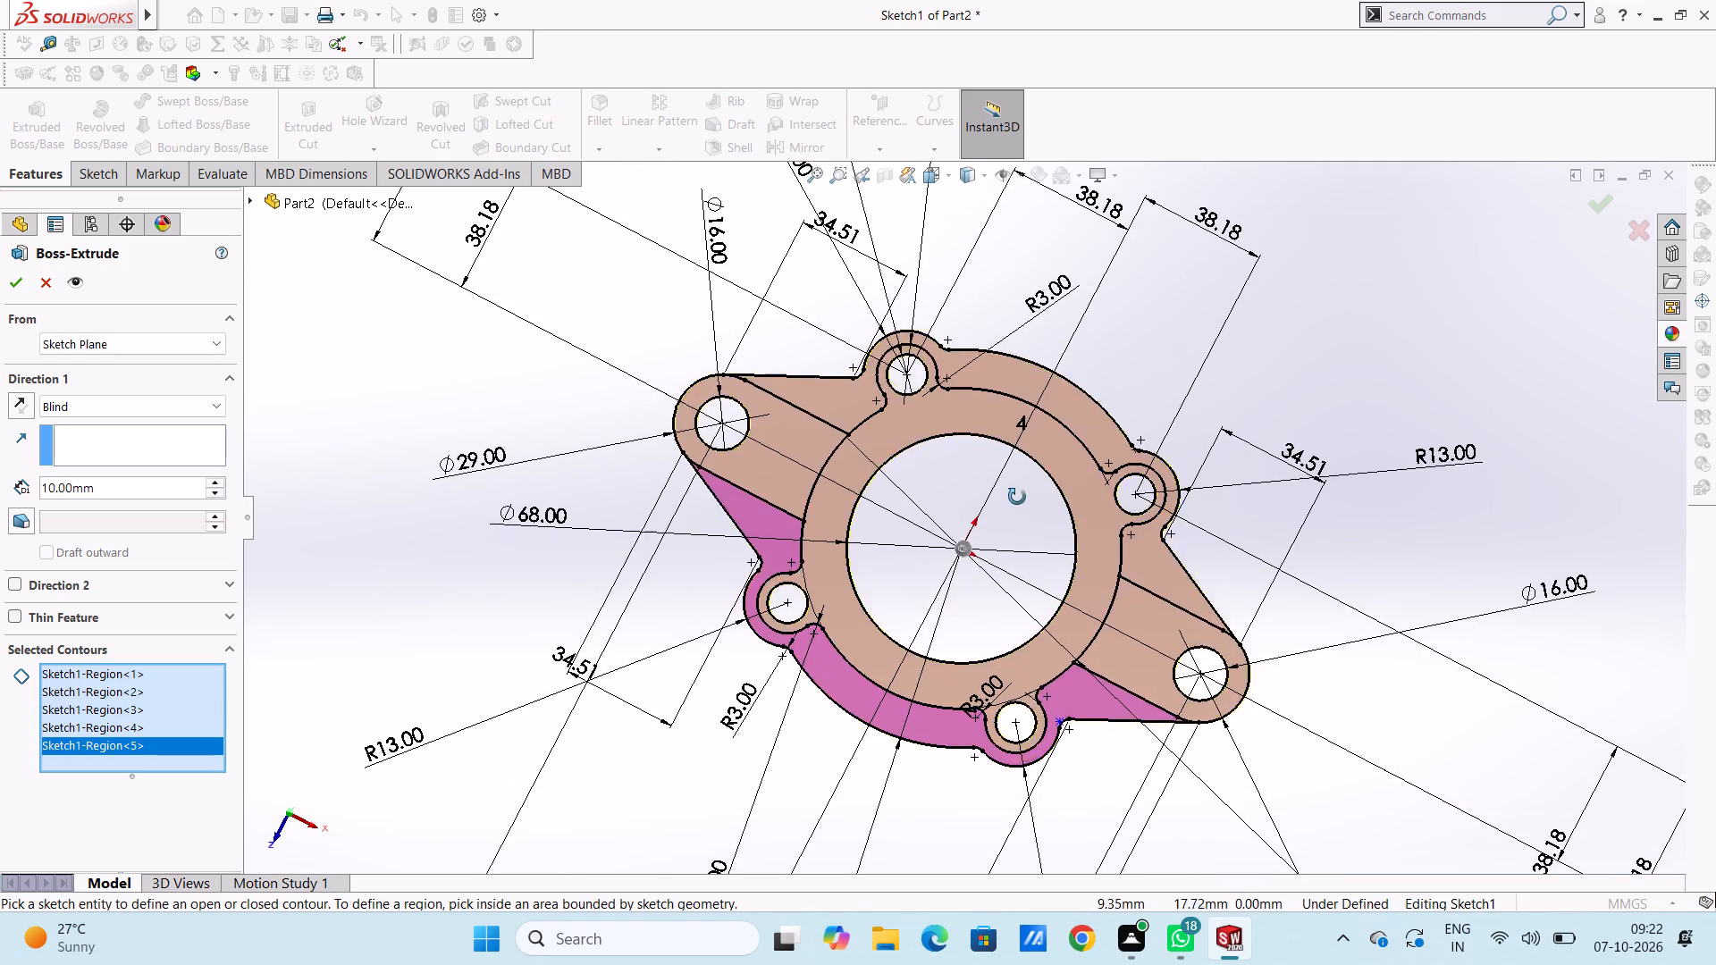
middle_drag(1017, 497, 1062, 252)
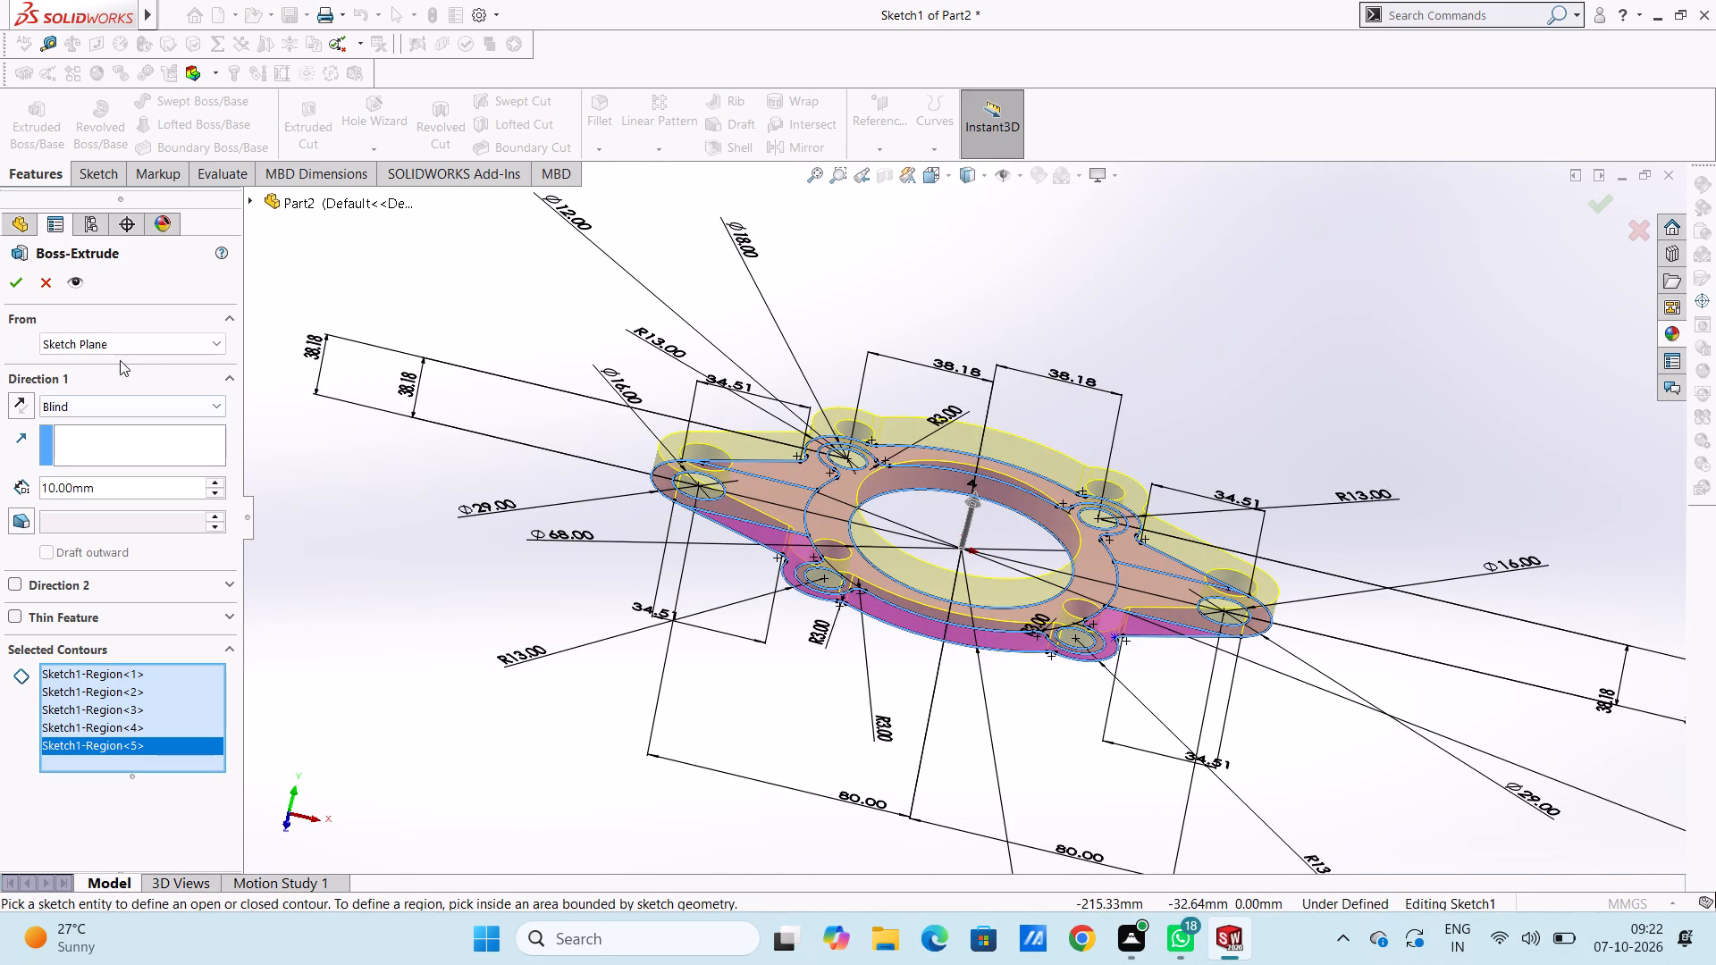
click(17, 289)
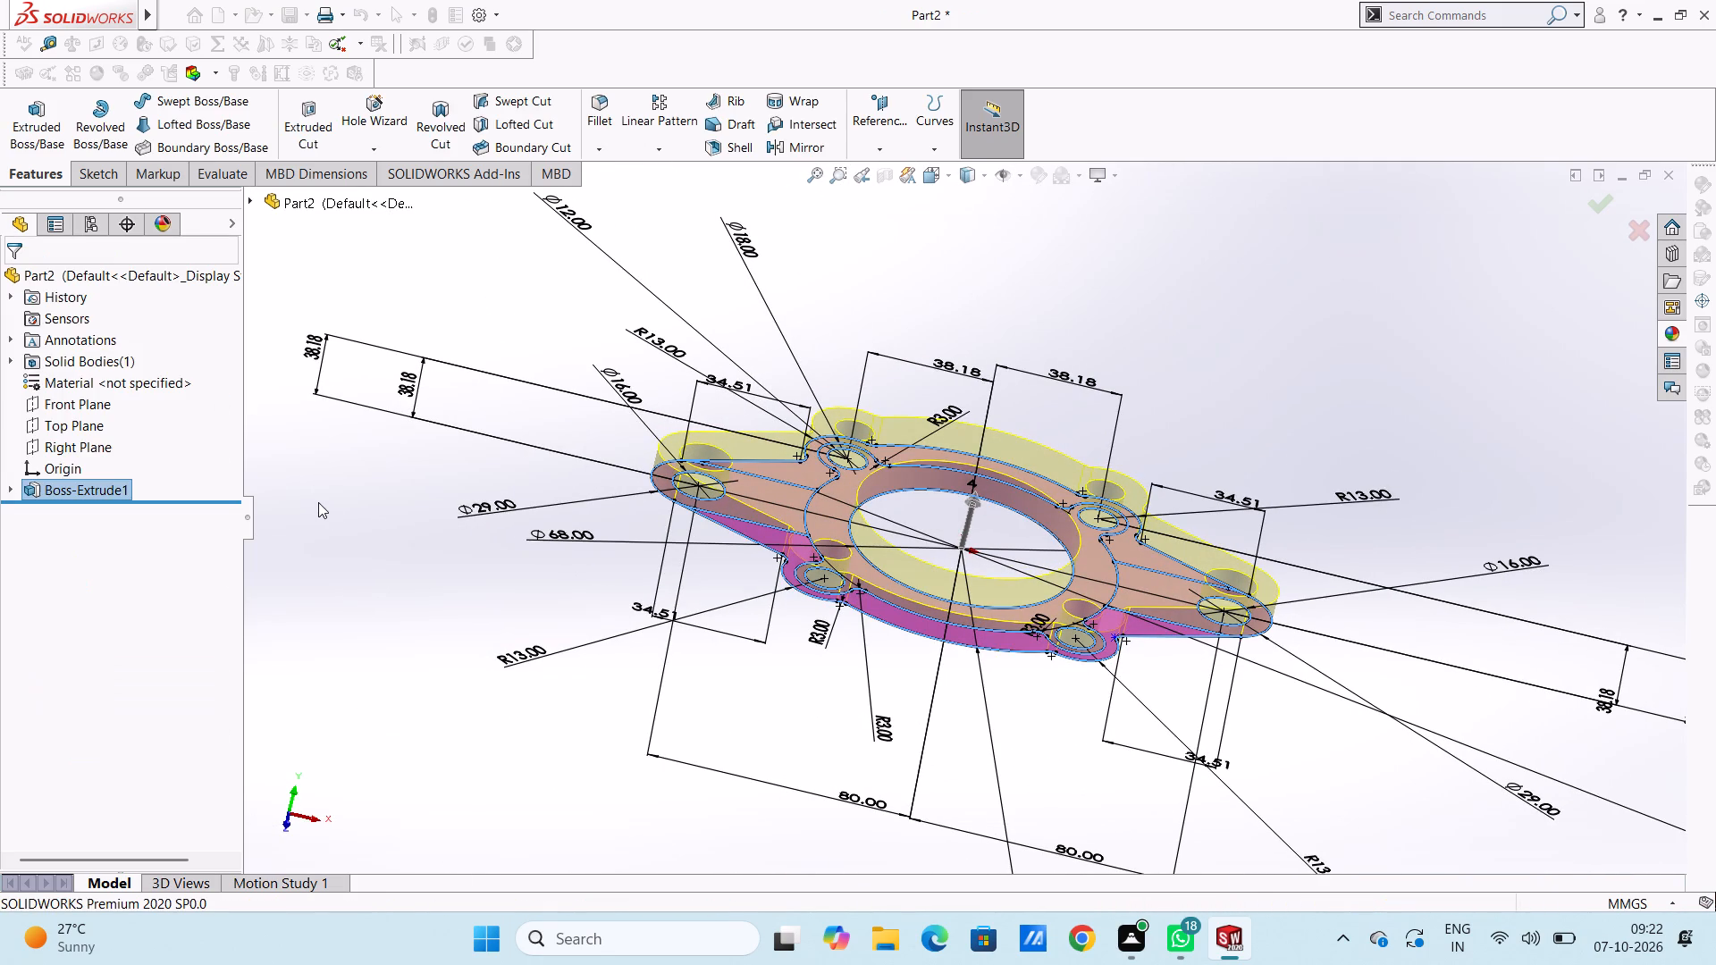
click(338, 517)
Examine the extruded flange plate's holes, lobes and edges from several angles.
middle_drag(518, 466, 530, 594)
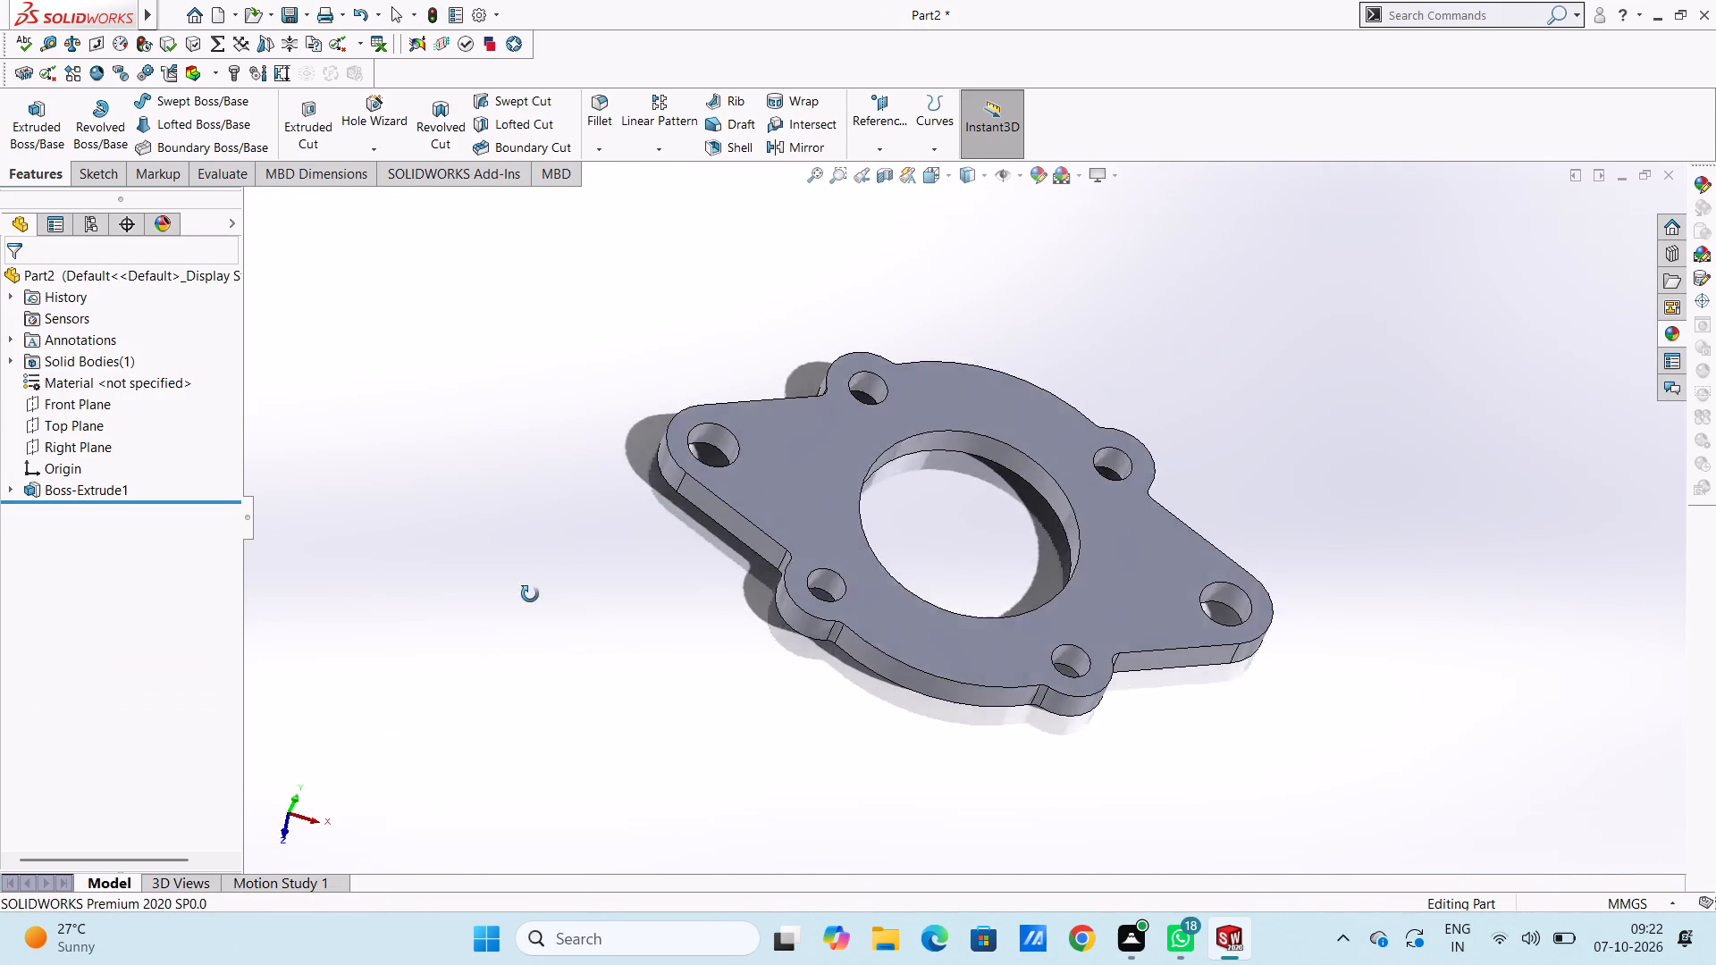
middle_drag(530, 594, 464, 681)
middle_drag(604, 370, 654, 411)
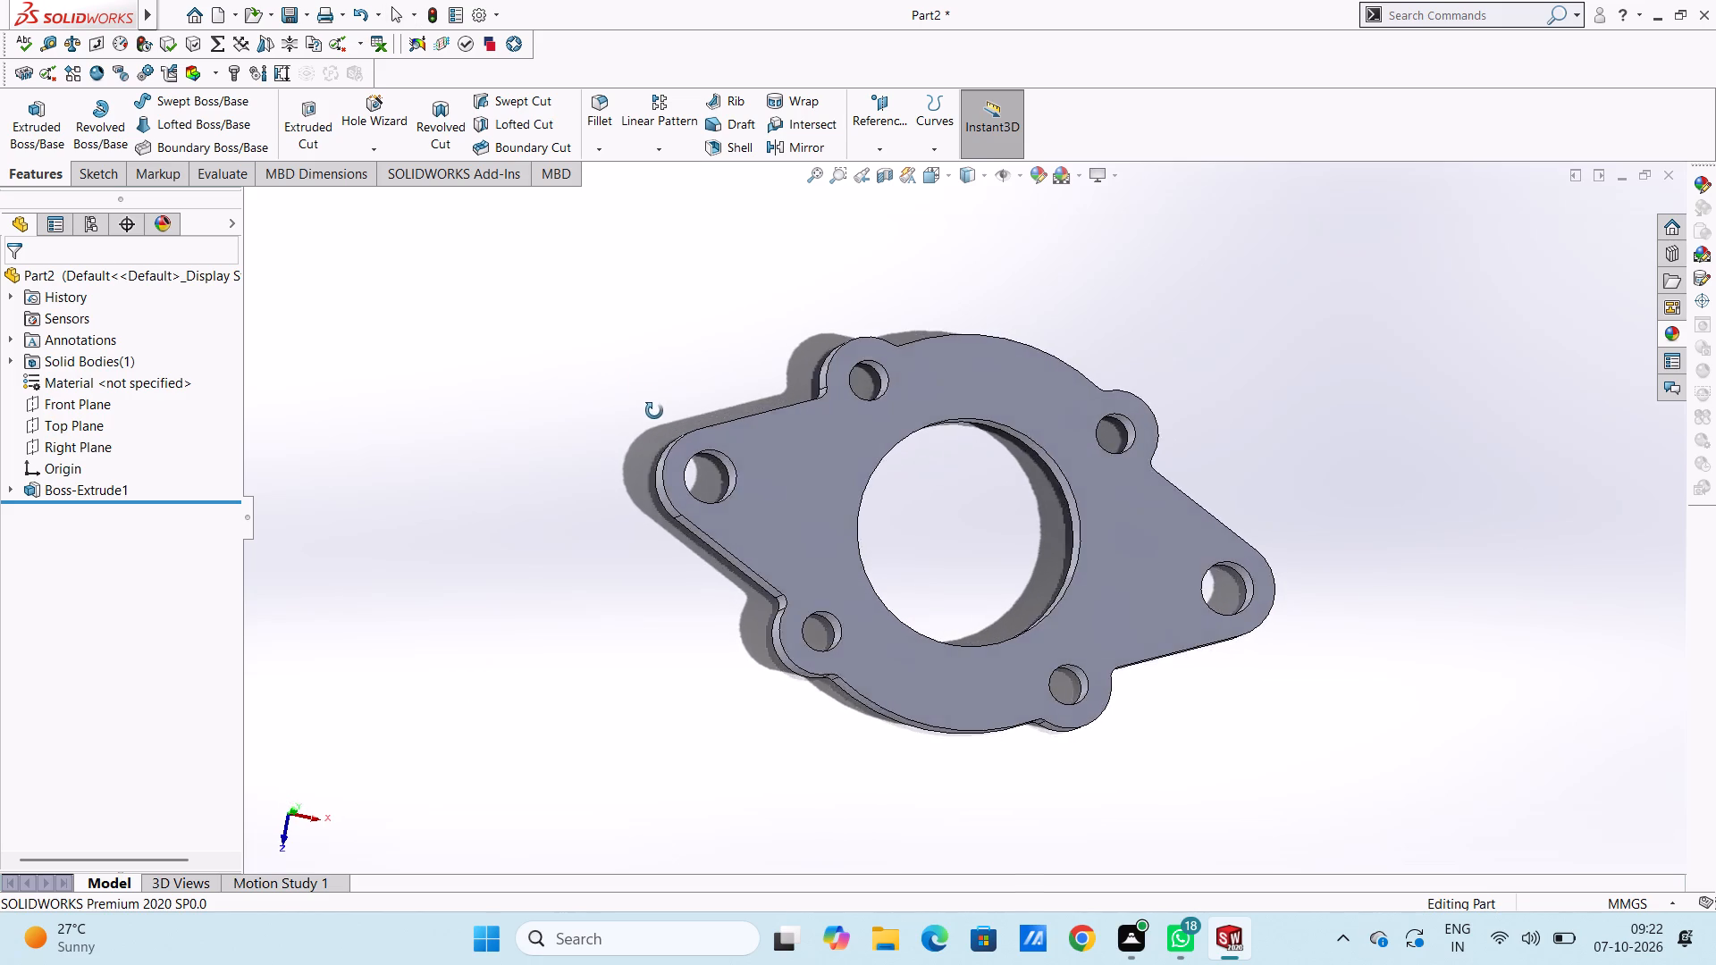
middle_drag(654, 411, 653, 486)
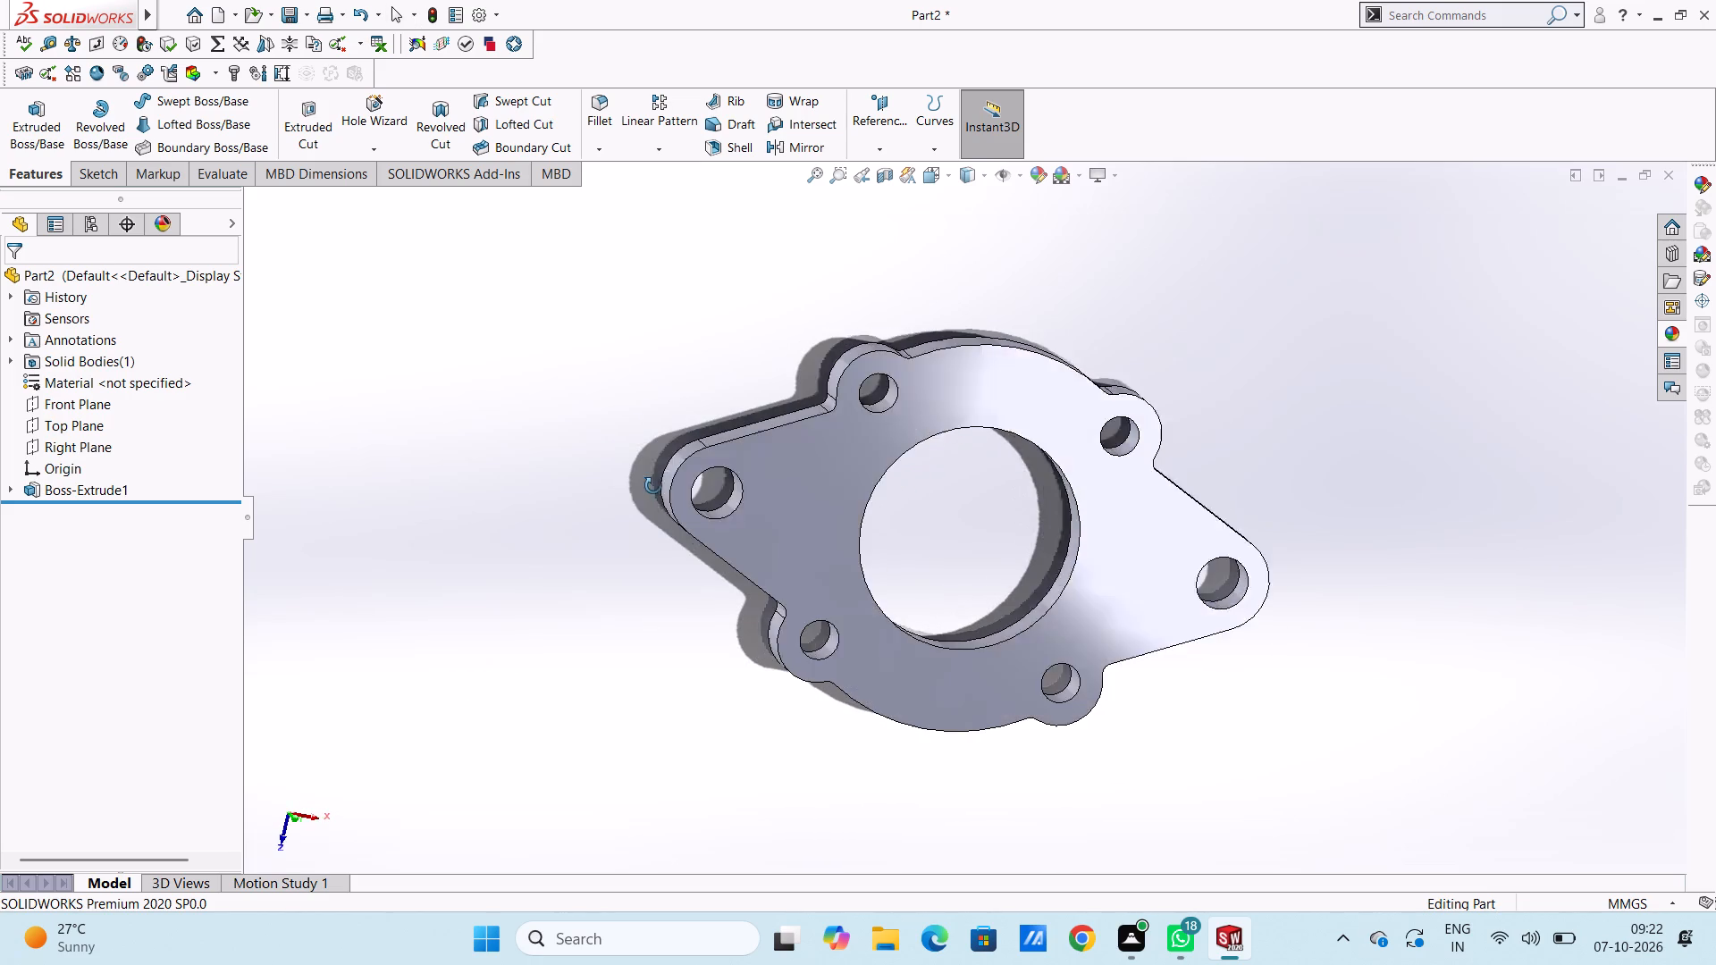
middle_drag(653, 486, 636, 474)
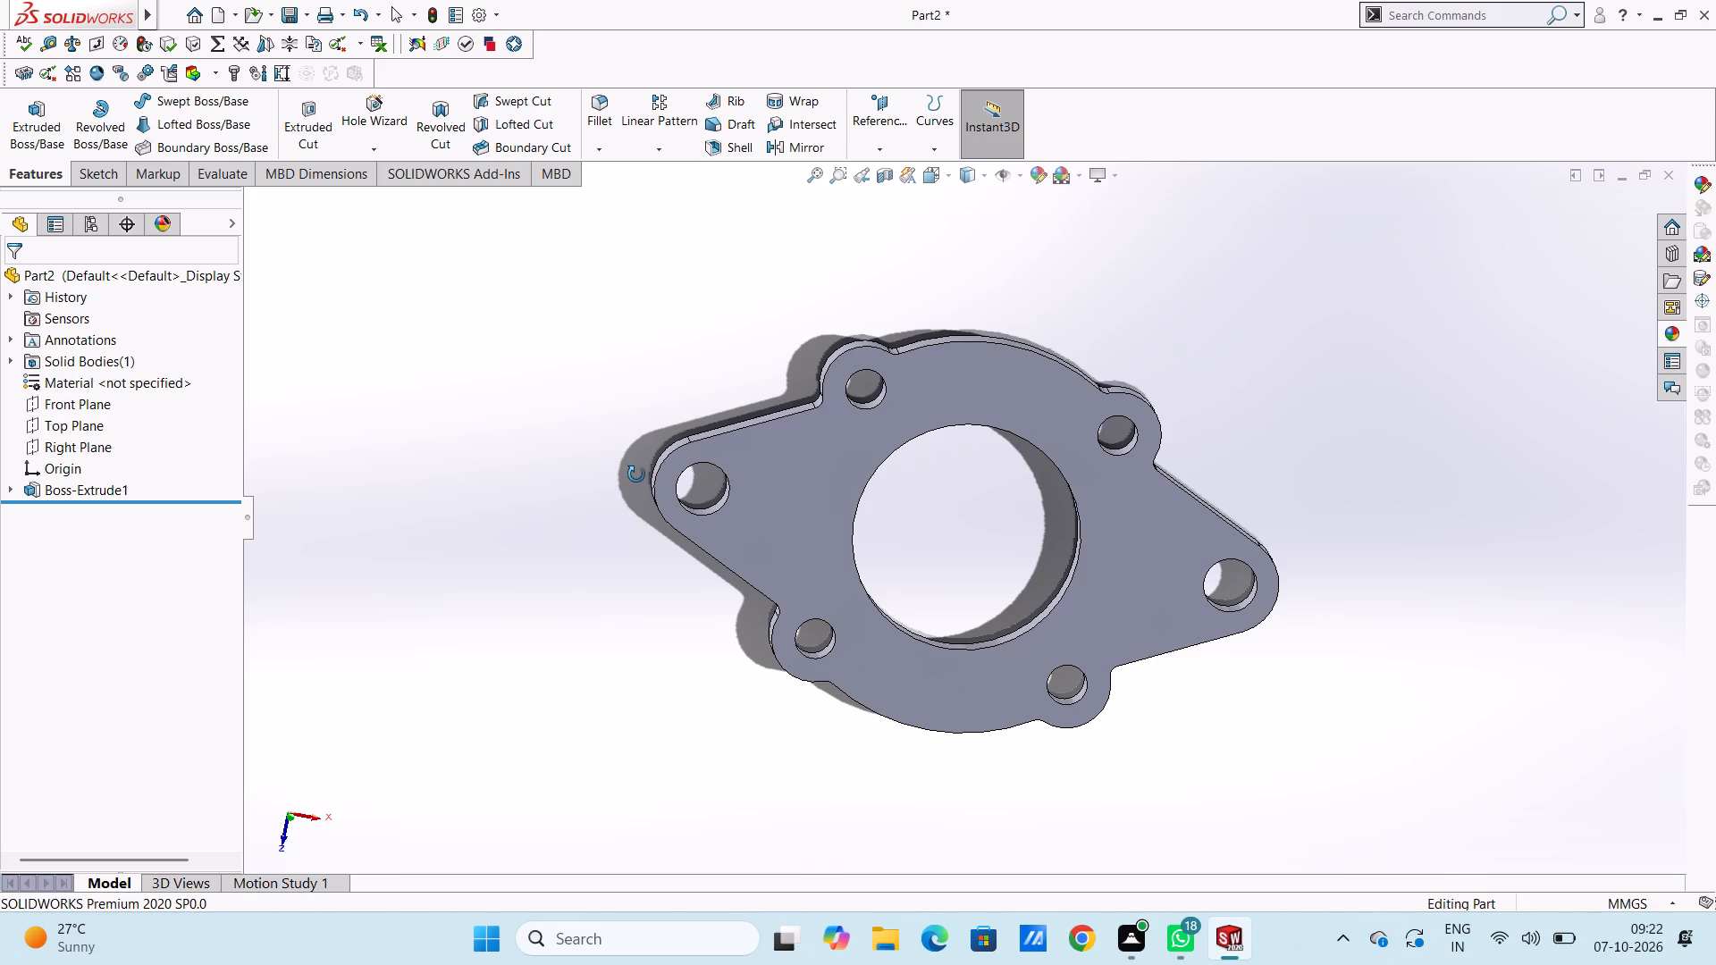
middle_drag(636, 474, 633, 395)
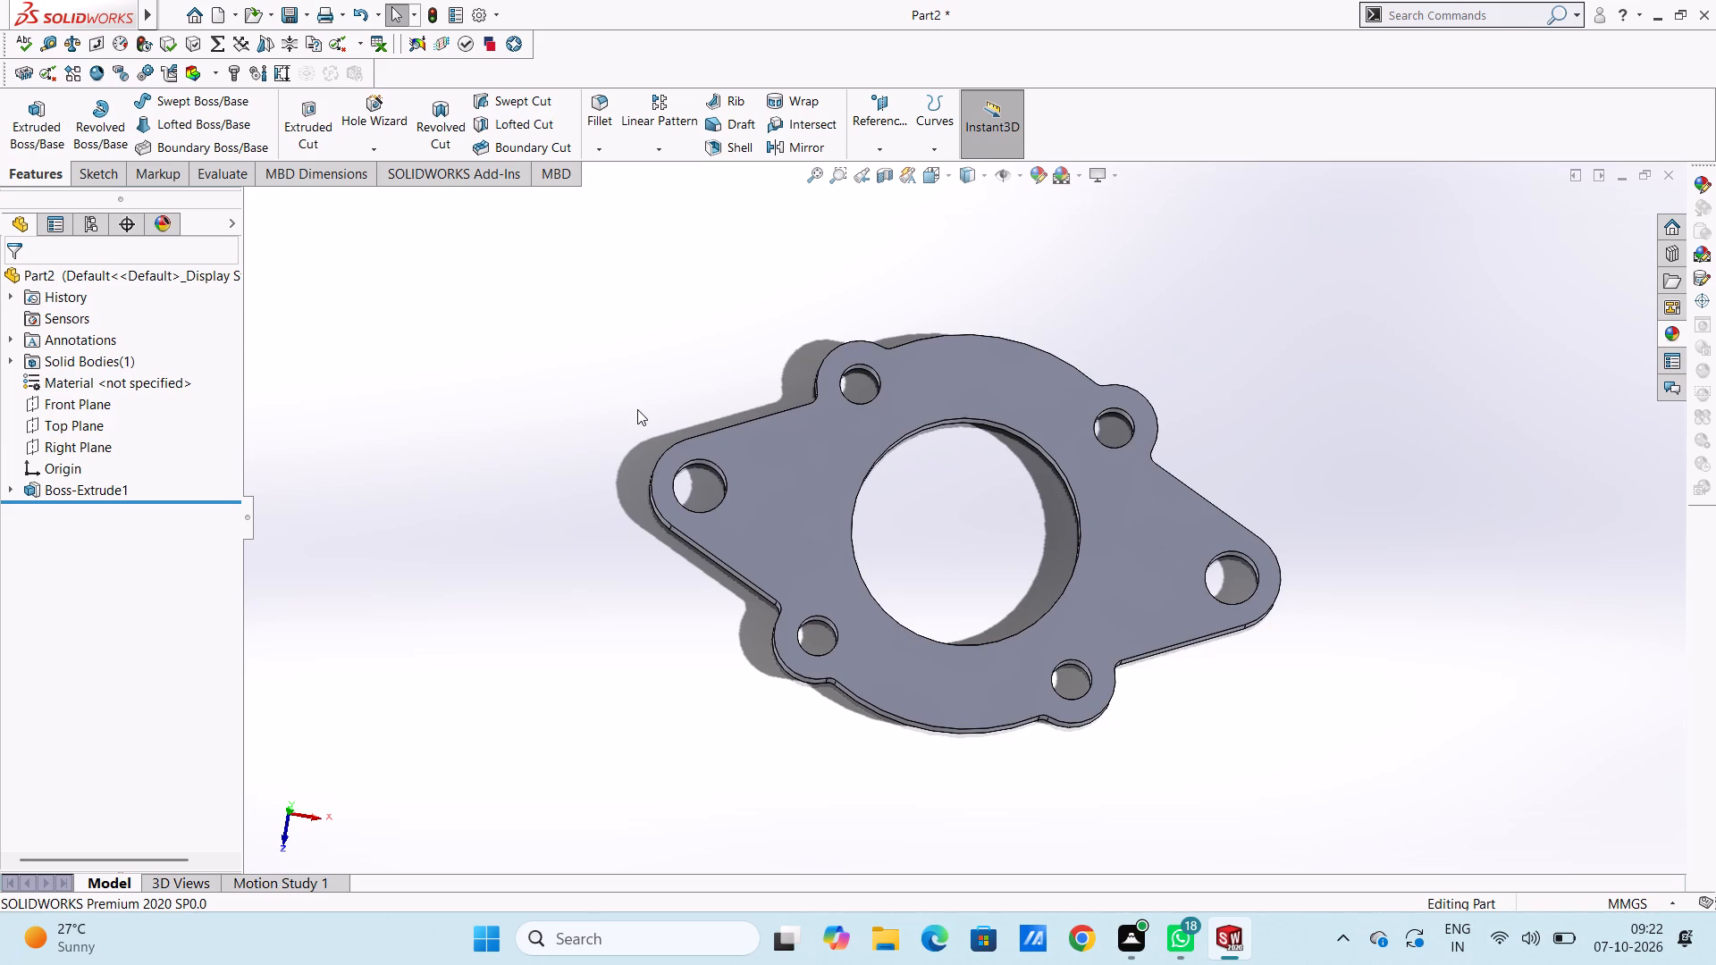
scroll(637, 409, up, 3)
middle_drag(720, 400, 701, 454)
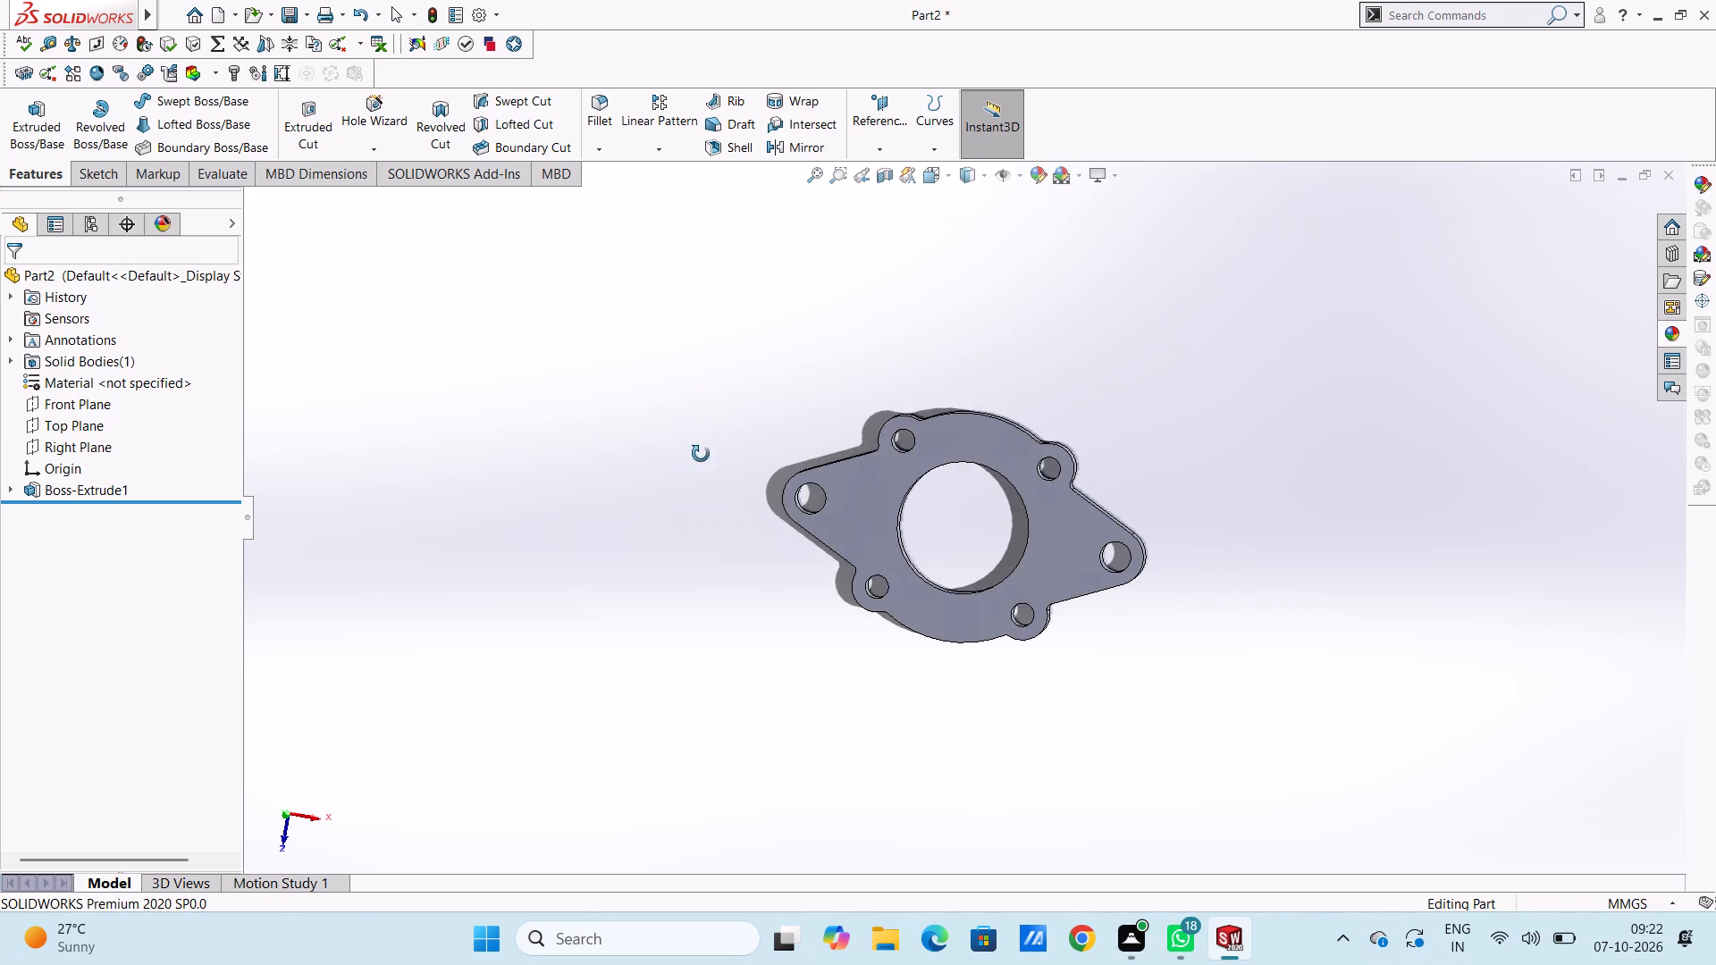
middle_drag(701, 454, 724, 477)
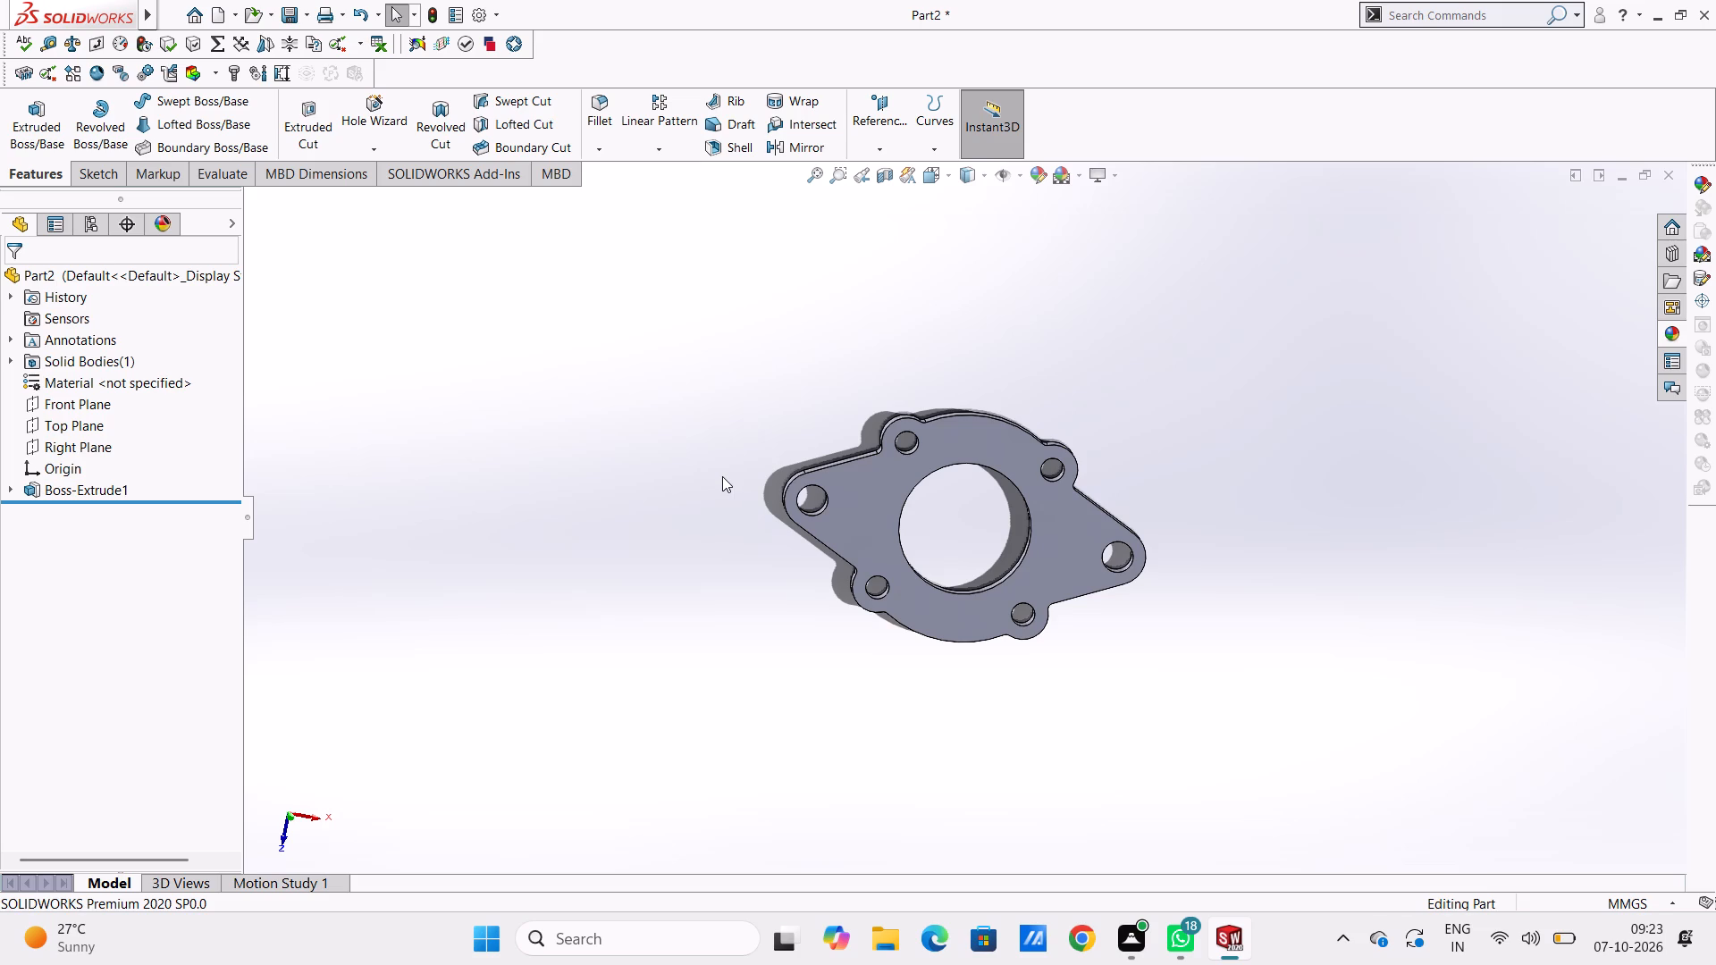
Start a sketch on the flange's top face and draw a 34 mm radius circle from the origin onto the central bore's edge.
key(ctrl+4)
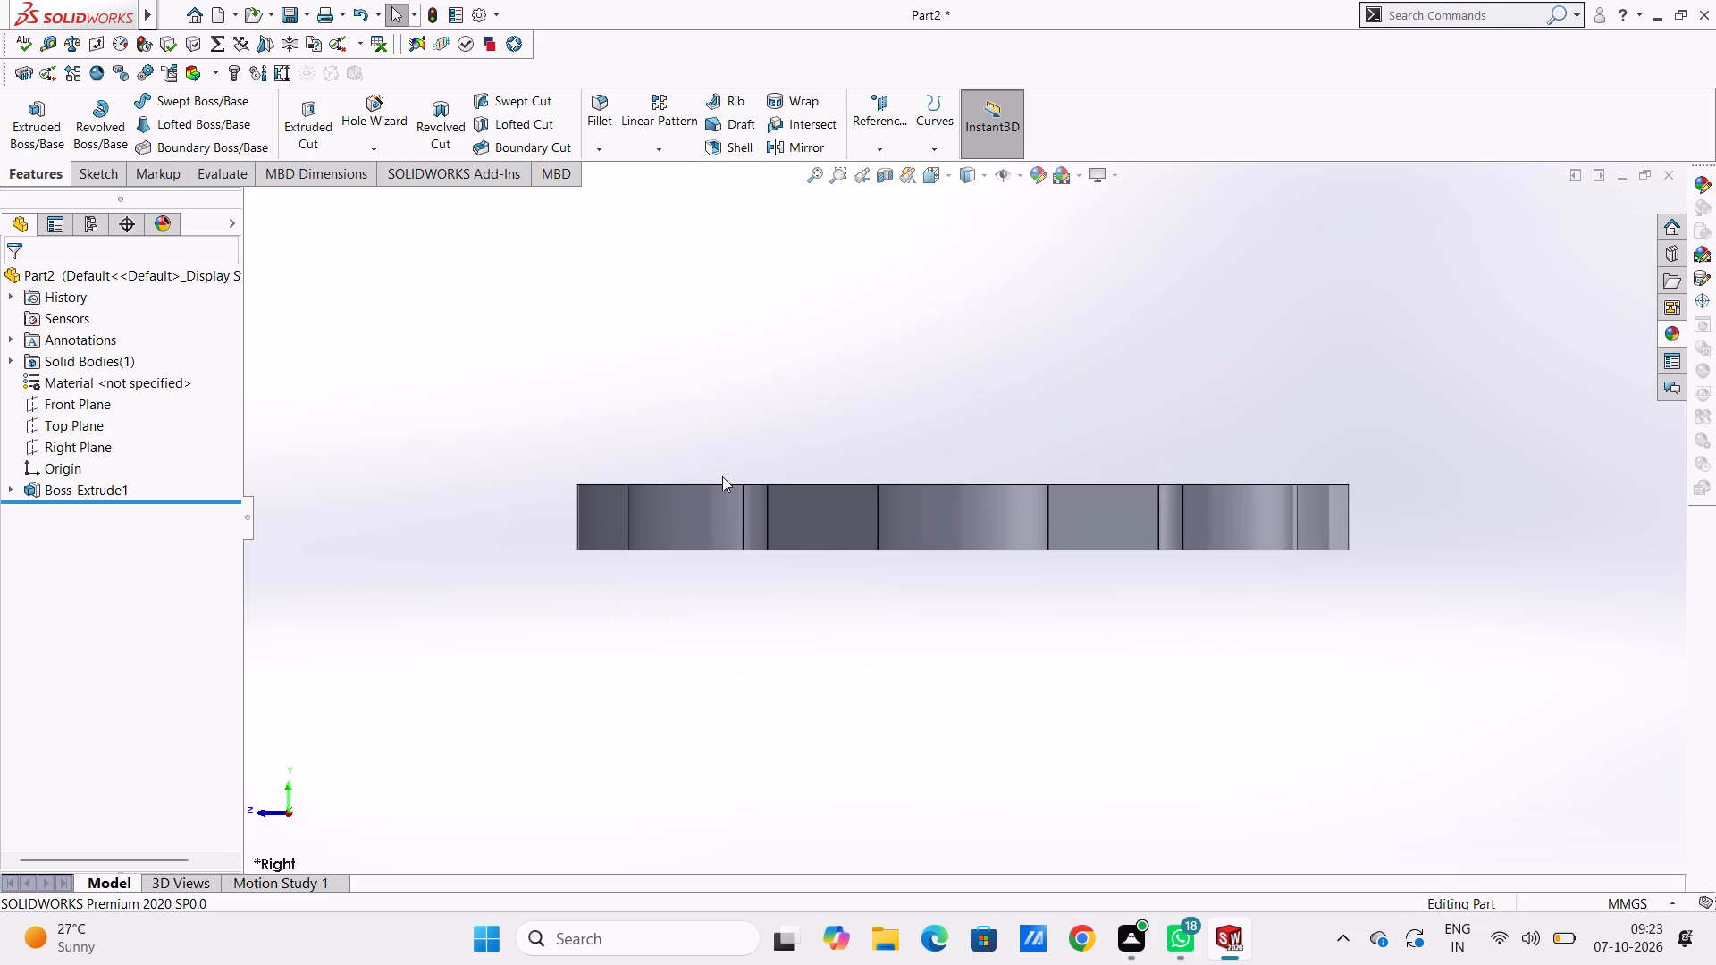
key(ctrl+5)
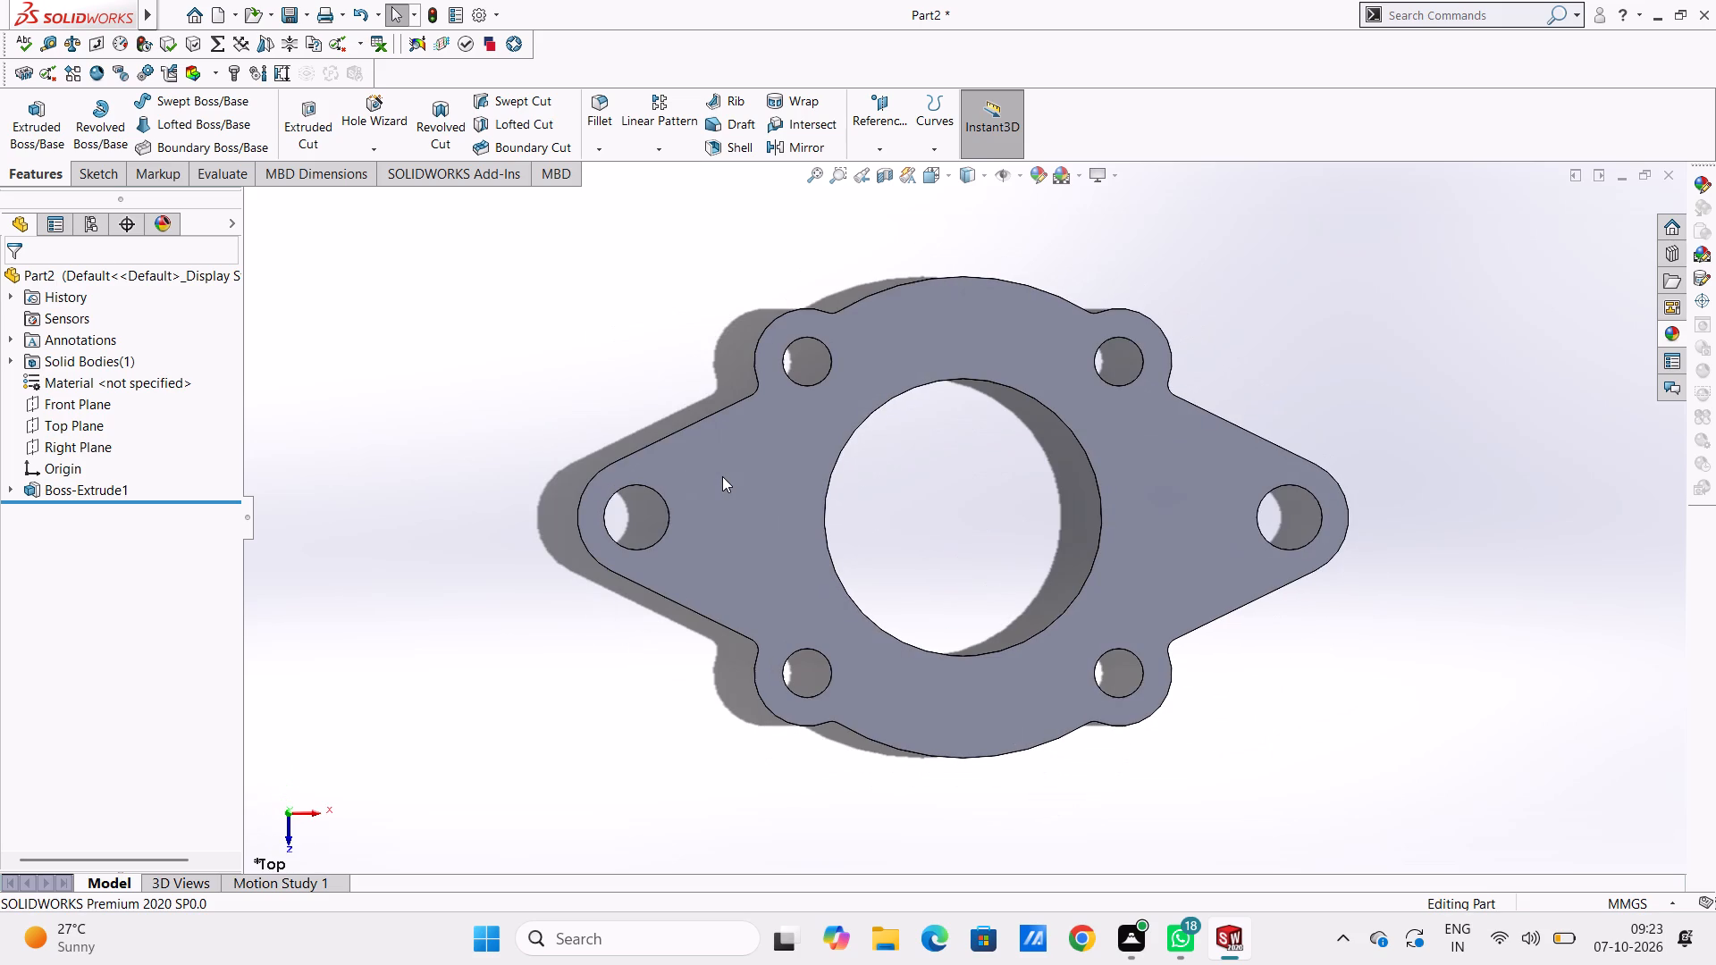
click(748, 474)
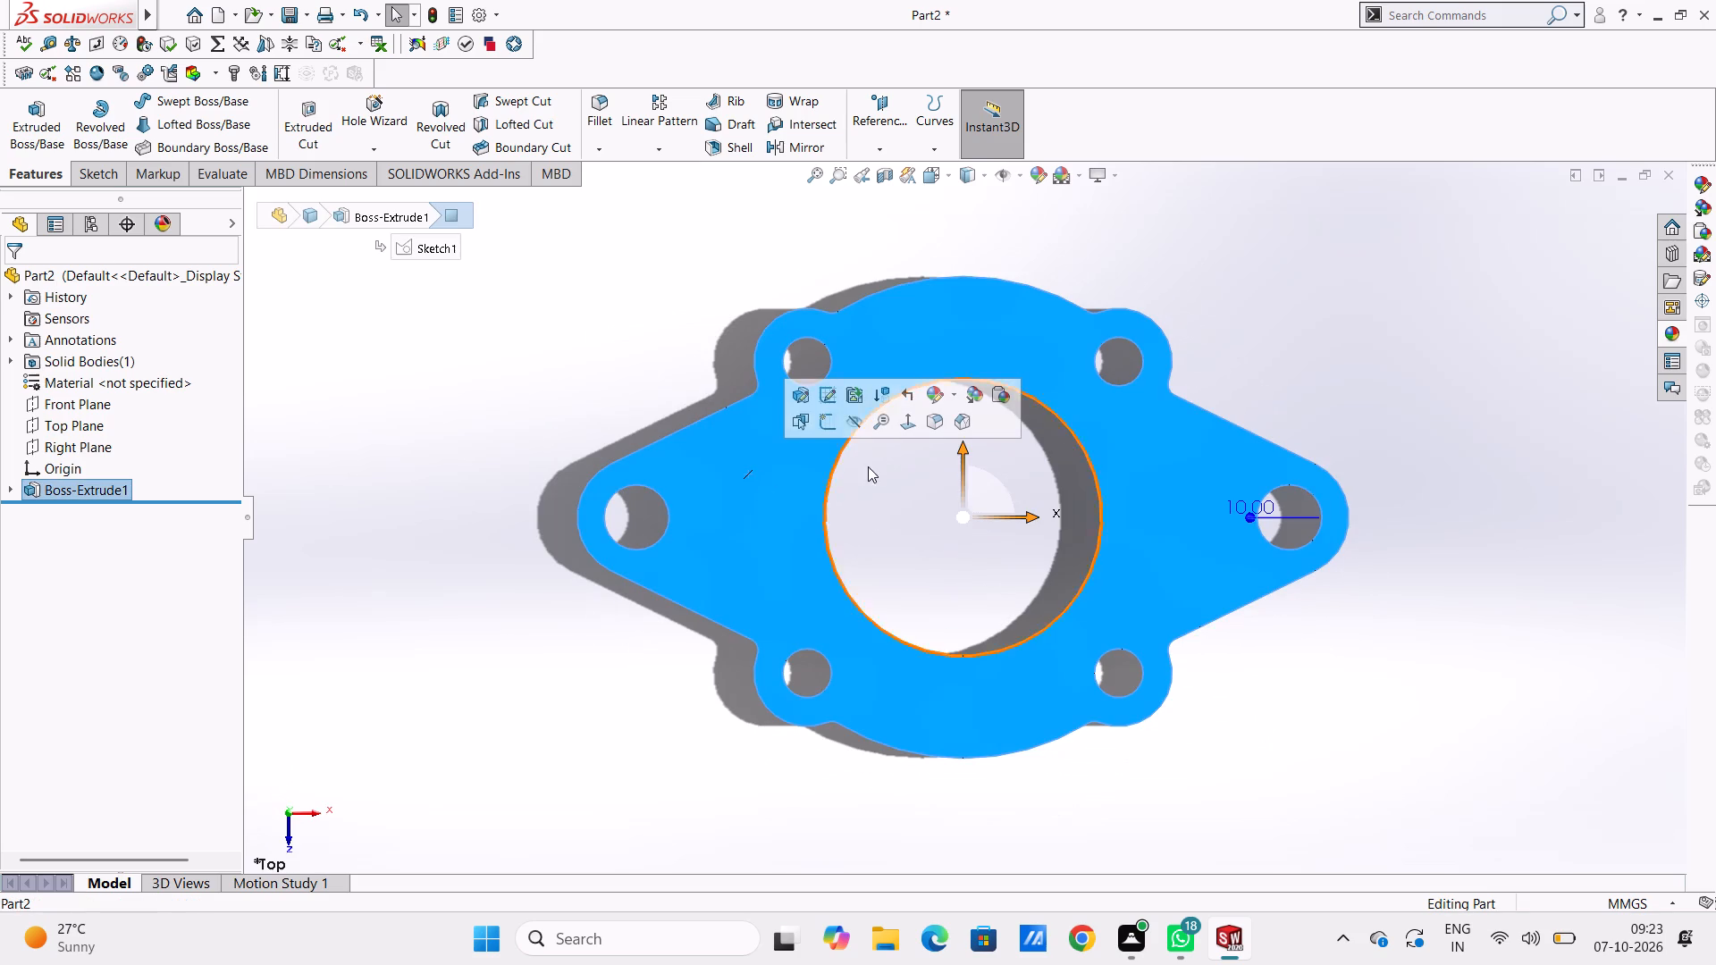
click(824, 423)
click(570, 378)
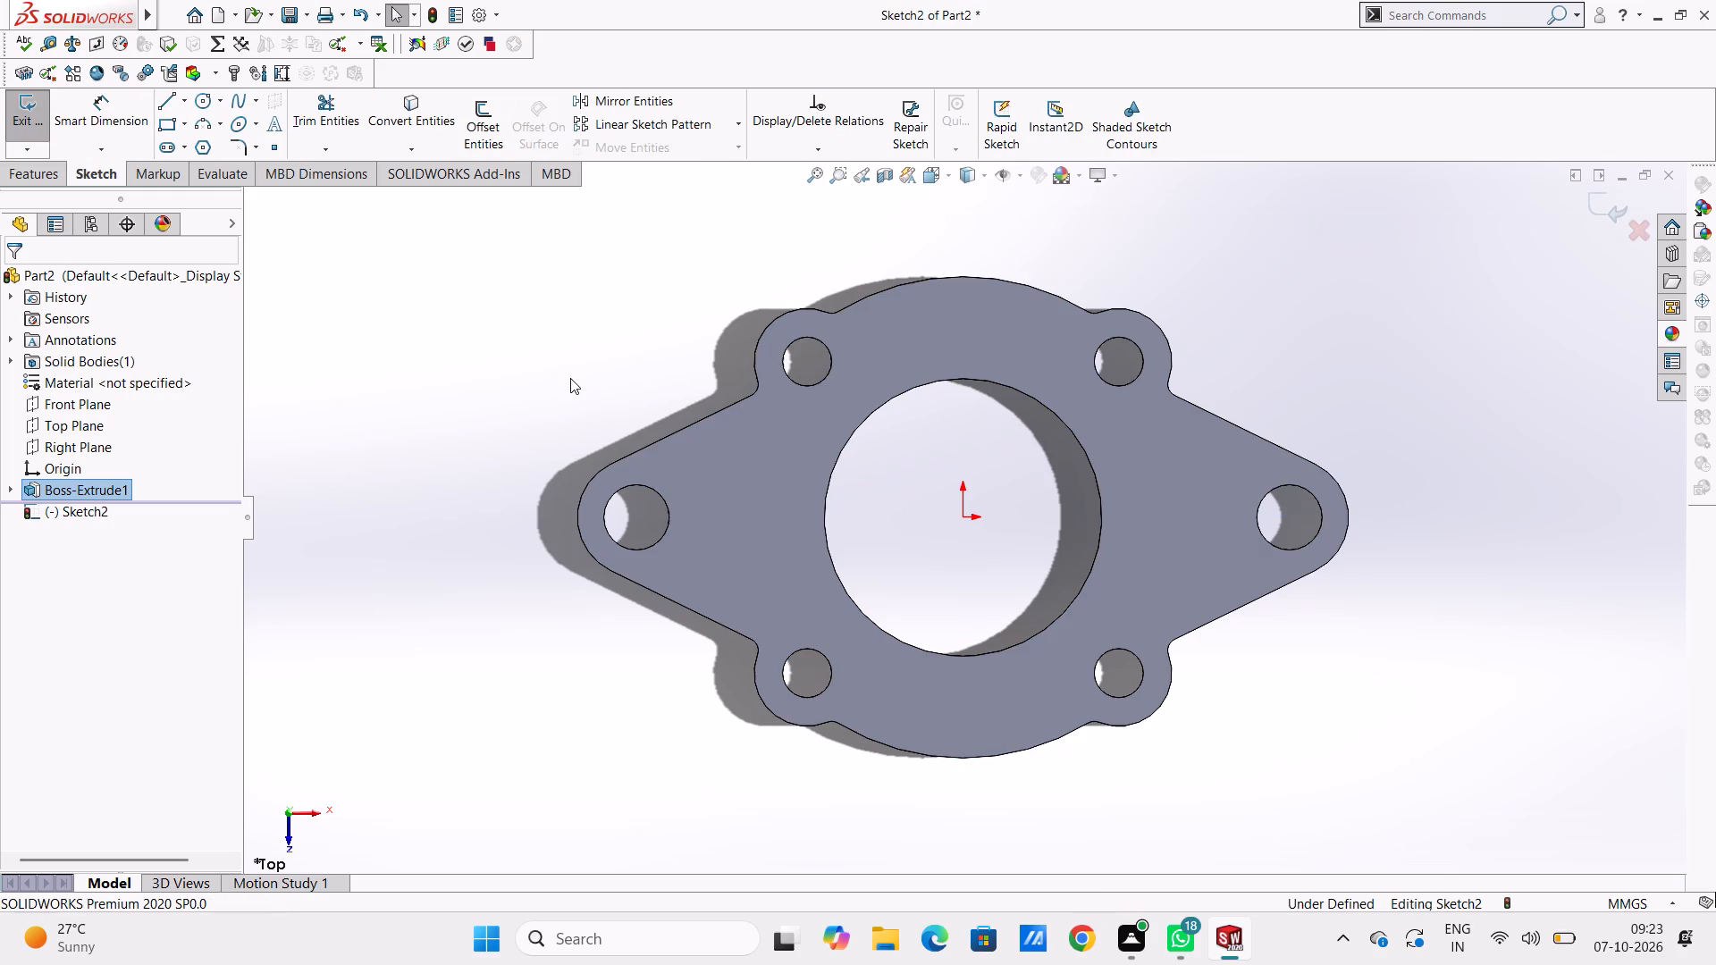
click(206, 105)
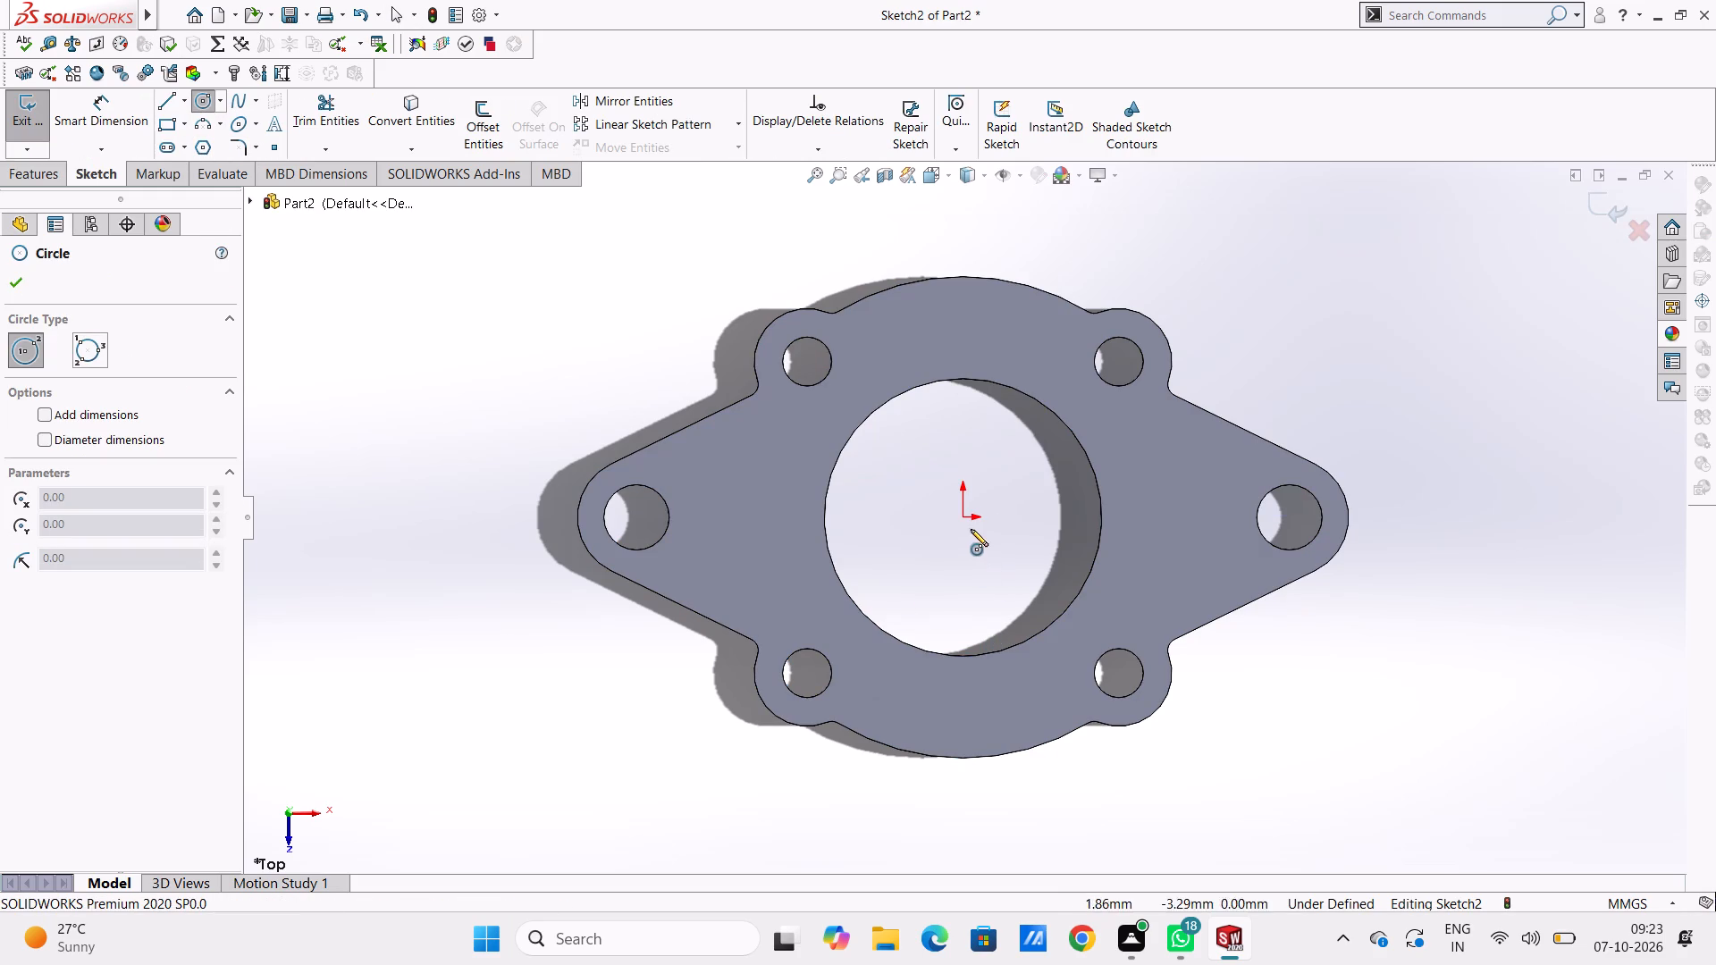
click(965, 517)
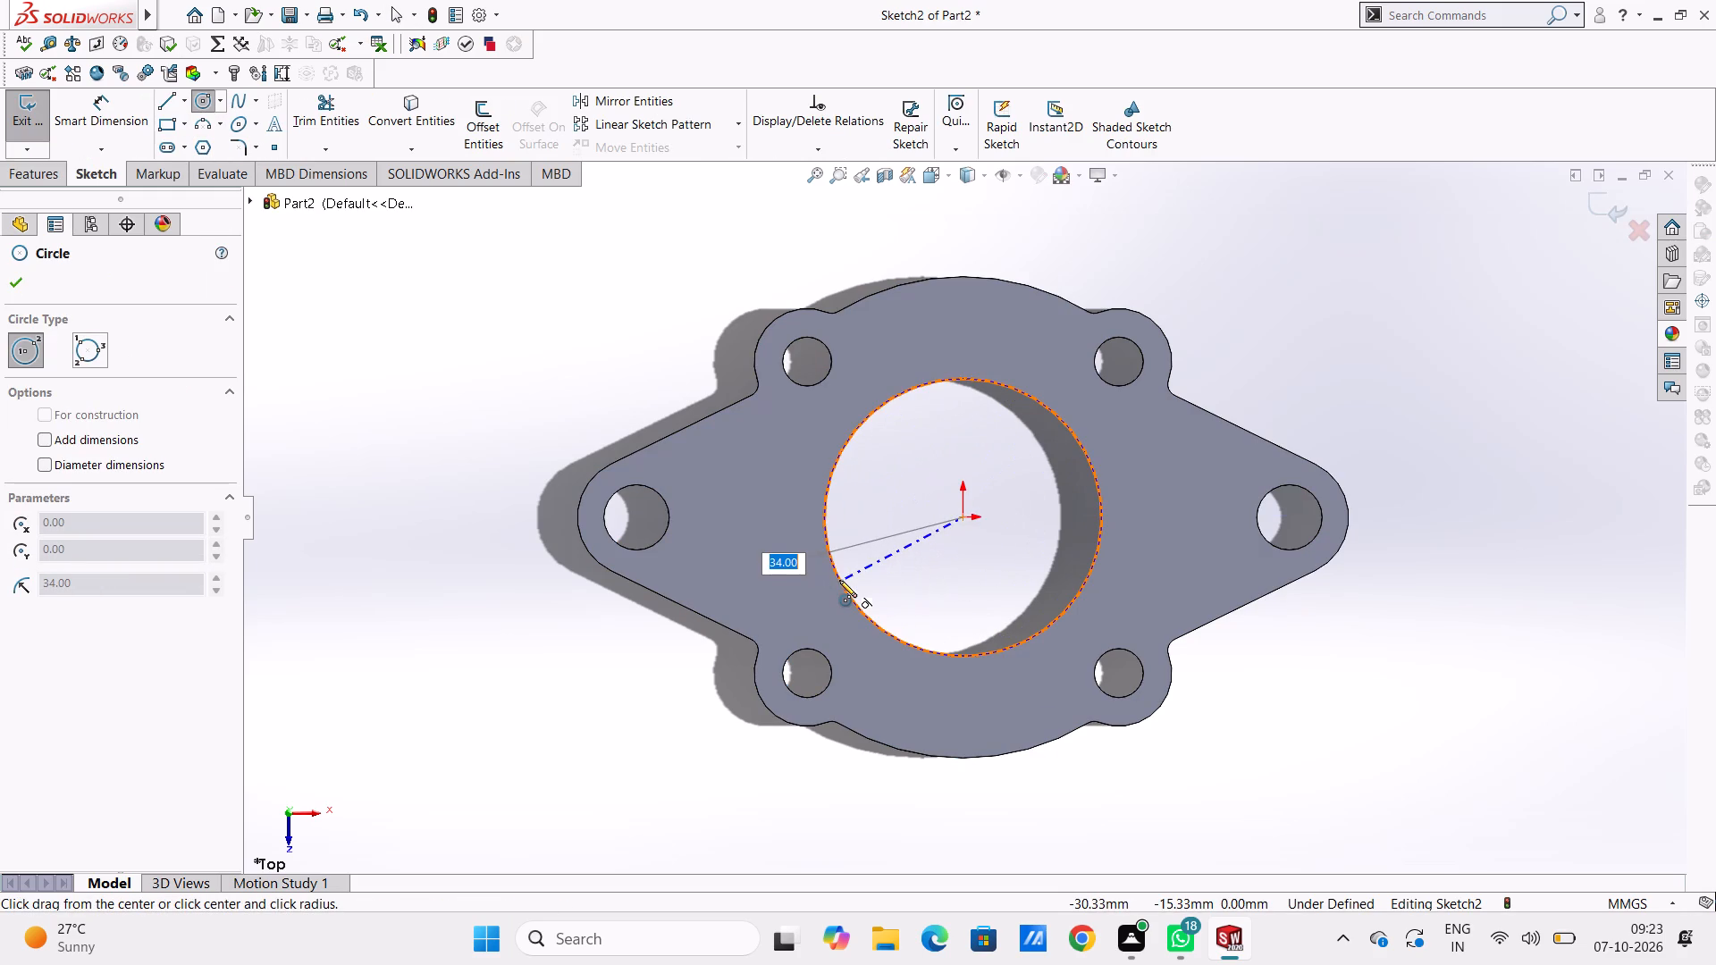
click(839, 580)
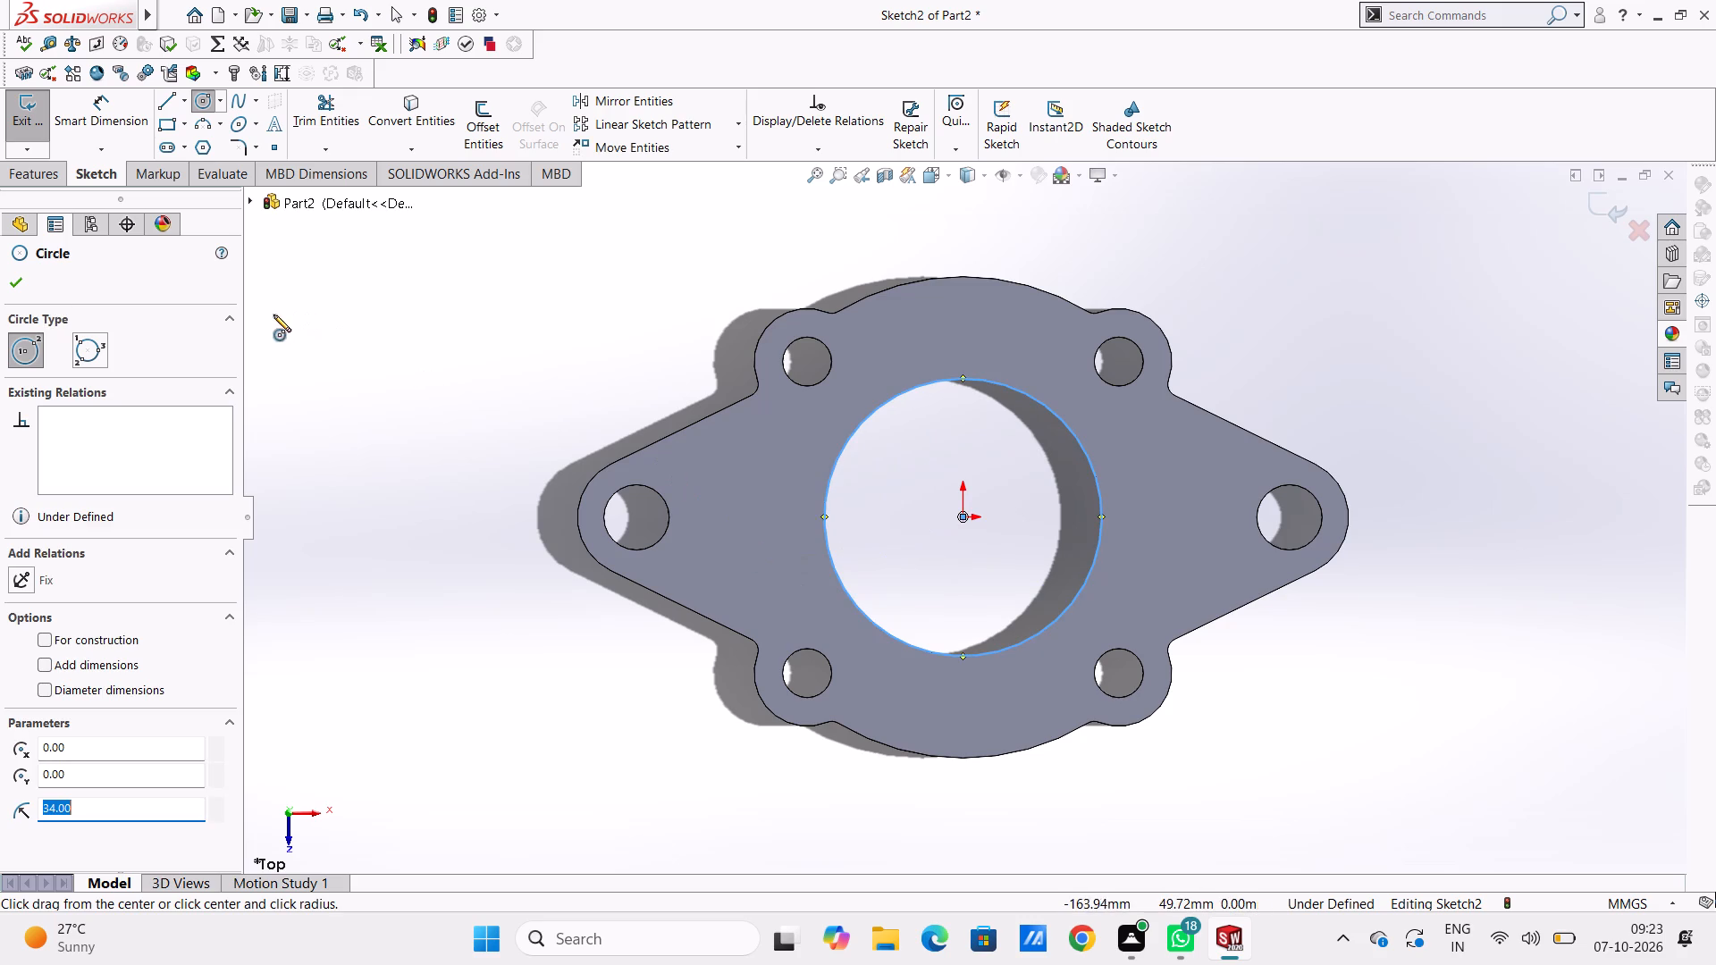
click(20, 282)
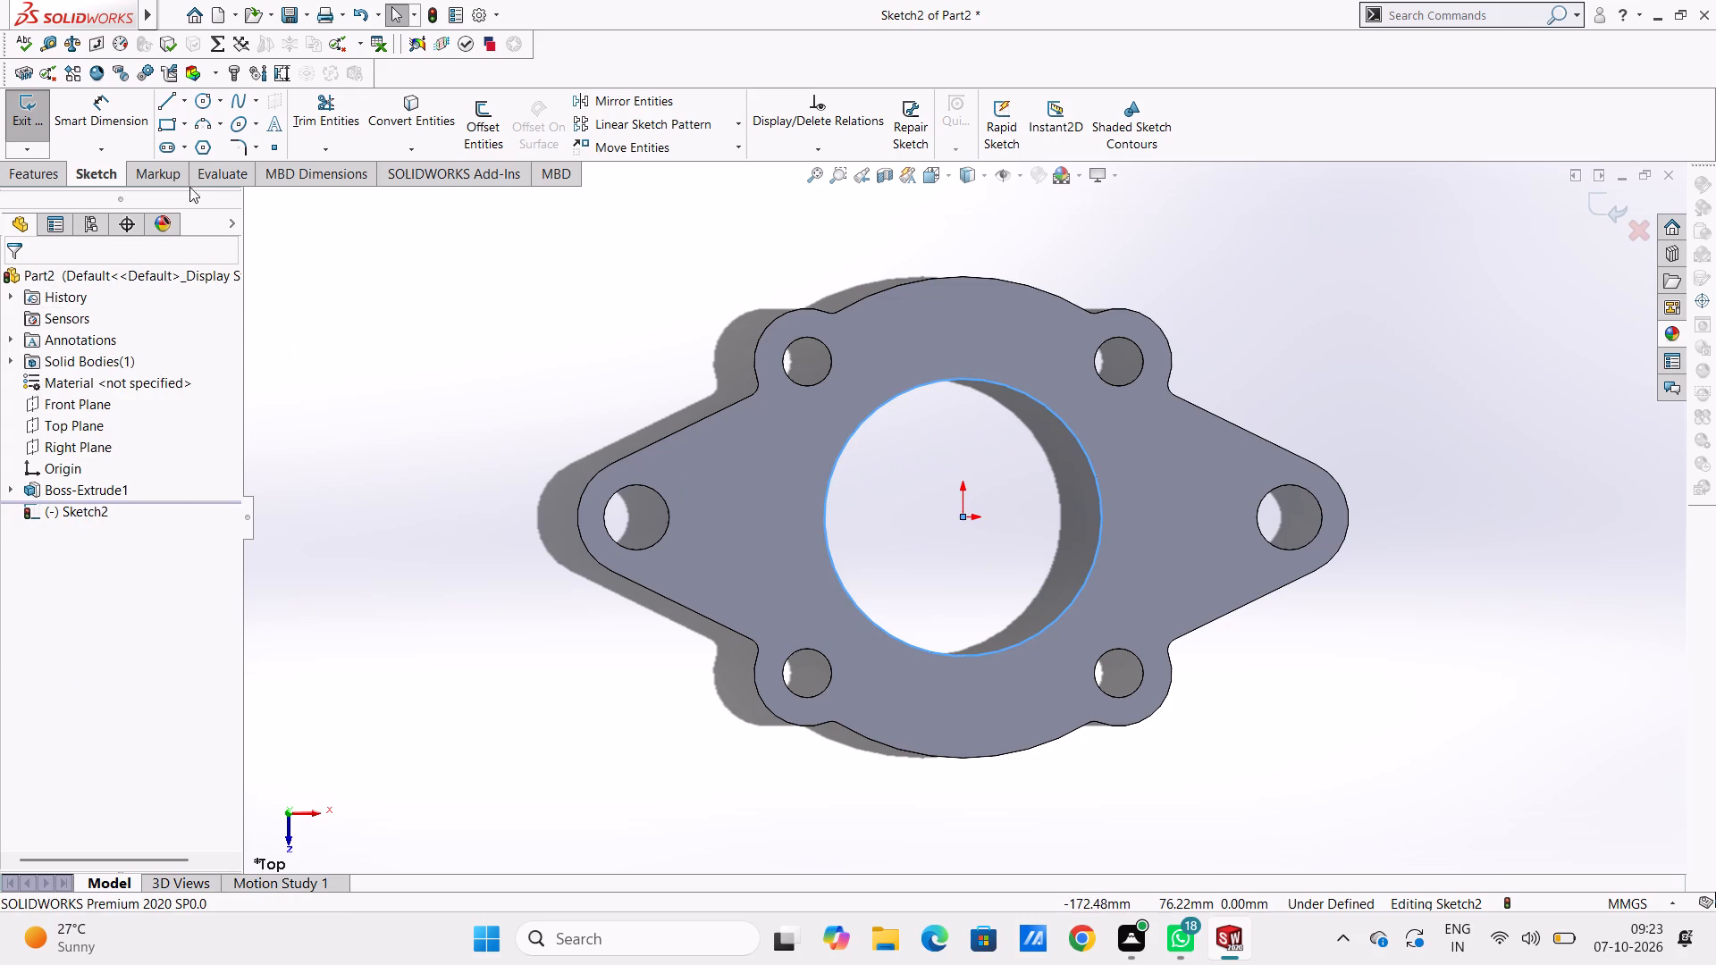
Draw an 8 mm radius circle concentric with the left side bolt hole, matching the hole's edge.
click(202, 108)
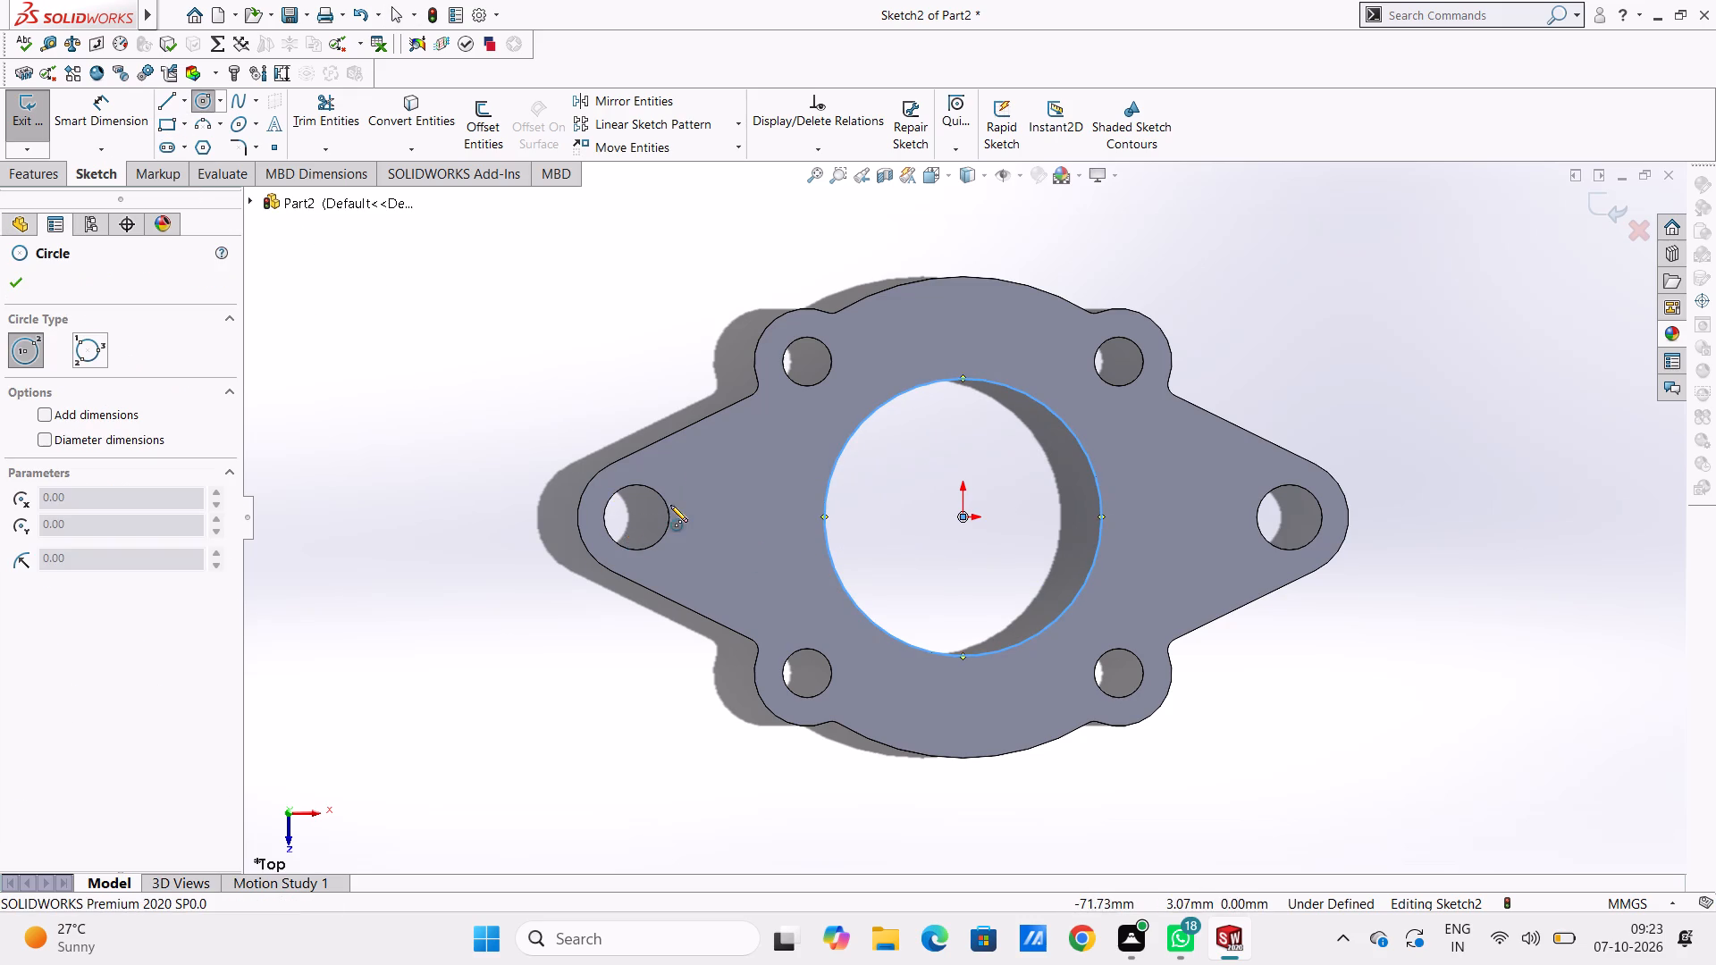
scroll(671, 505, down, 3)
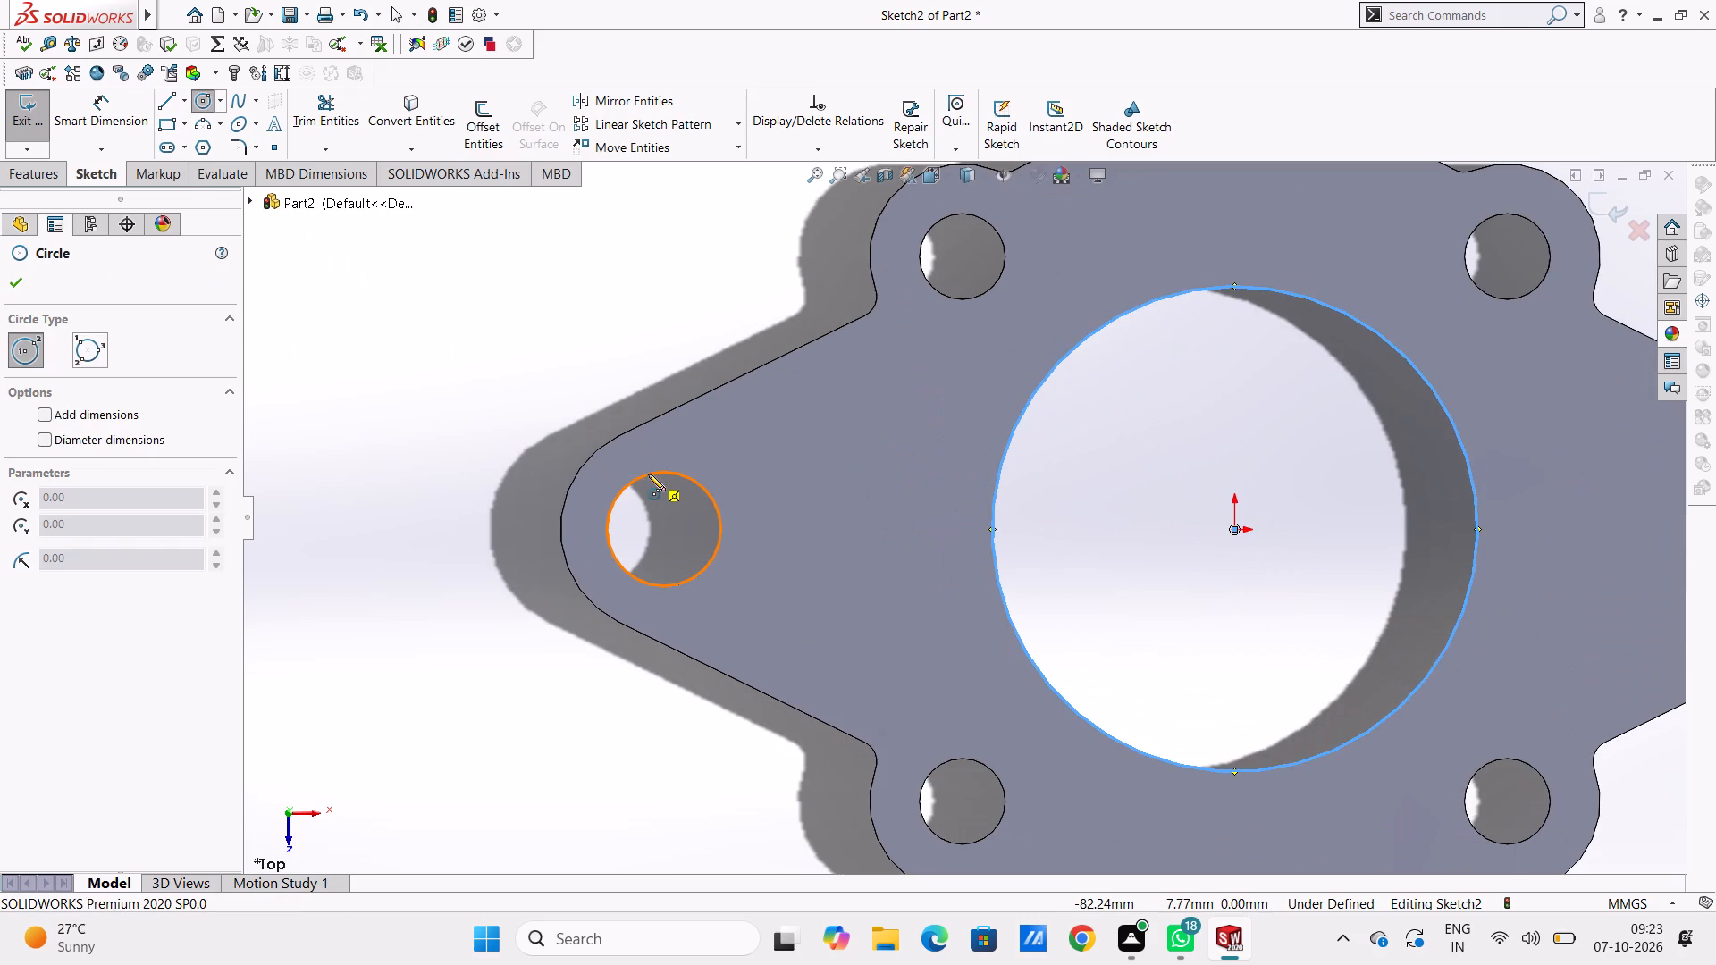
click(666, 527)
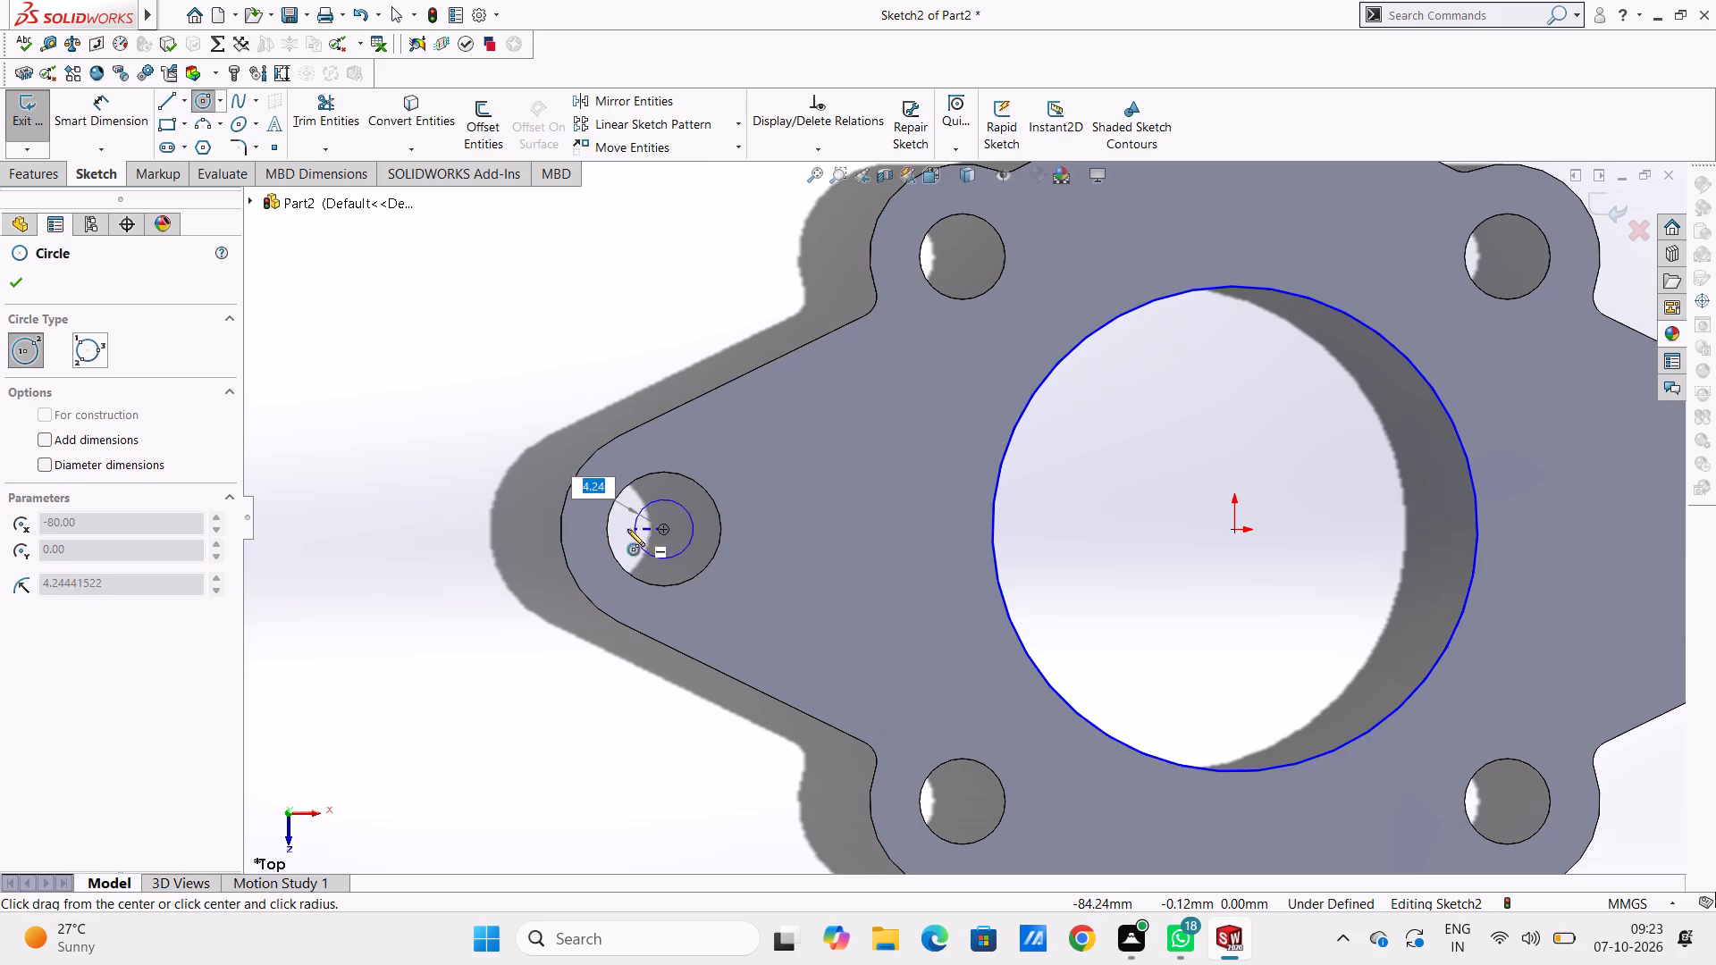
click(602, 522)
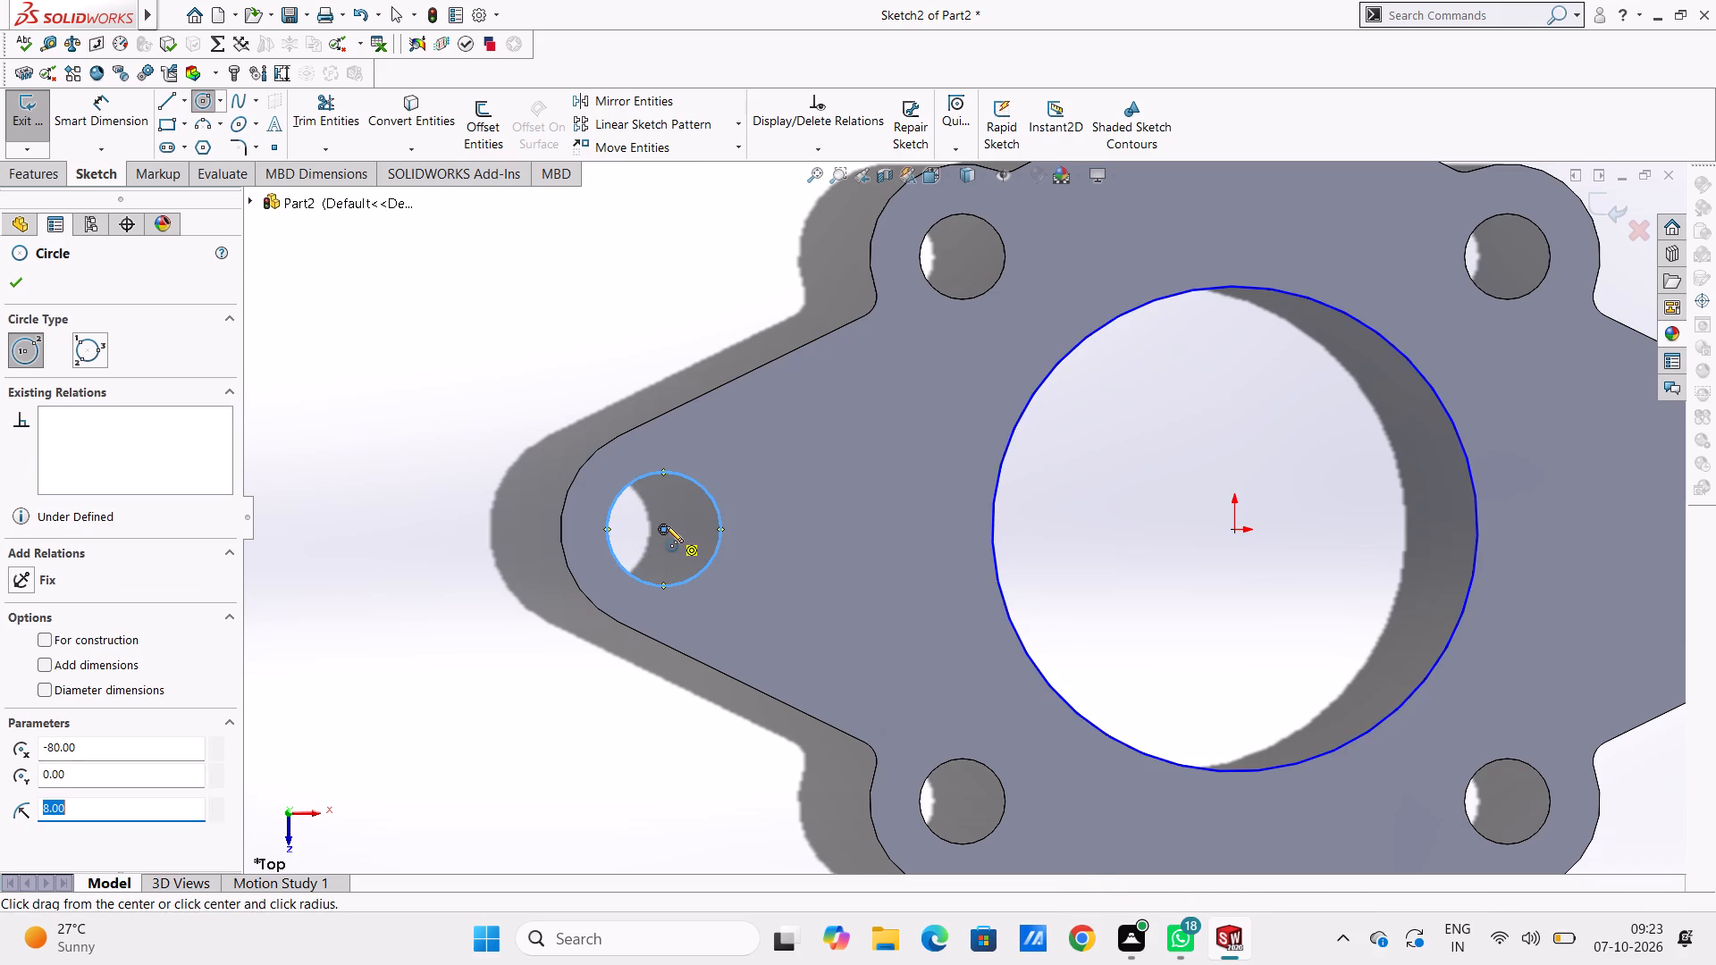
Draw a 14.5 mm radius circle concentric with the left side bolt hole, matching the rounded end of the flange.
click(664, 529)
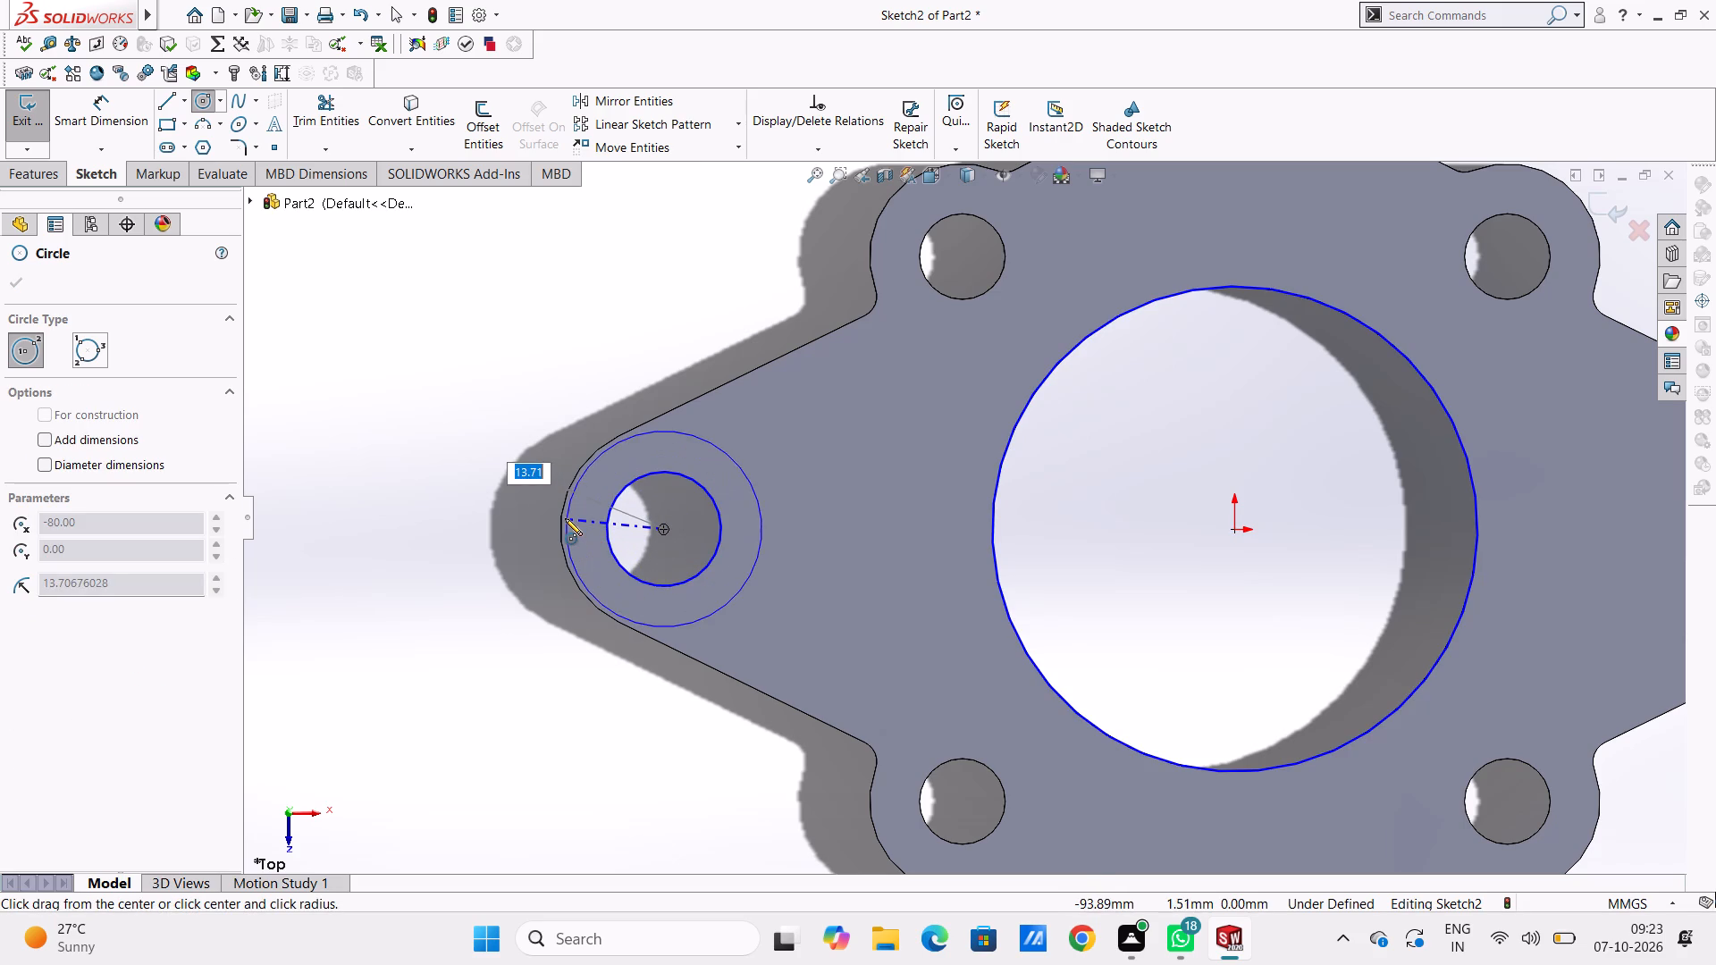
click(565, 518)
Draw two circles concentric with the right side bolt hole, 8 mm radius on its edge and 14.5 mm radius on the flange's rounded end.
scroll(921, 546, up, 7)
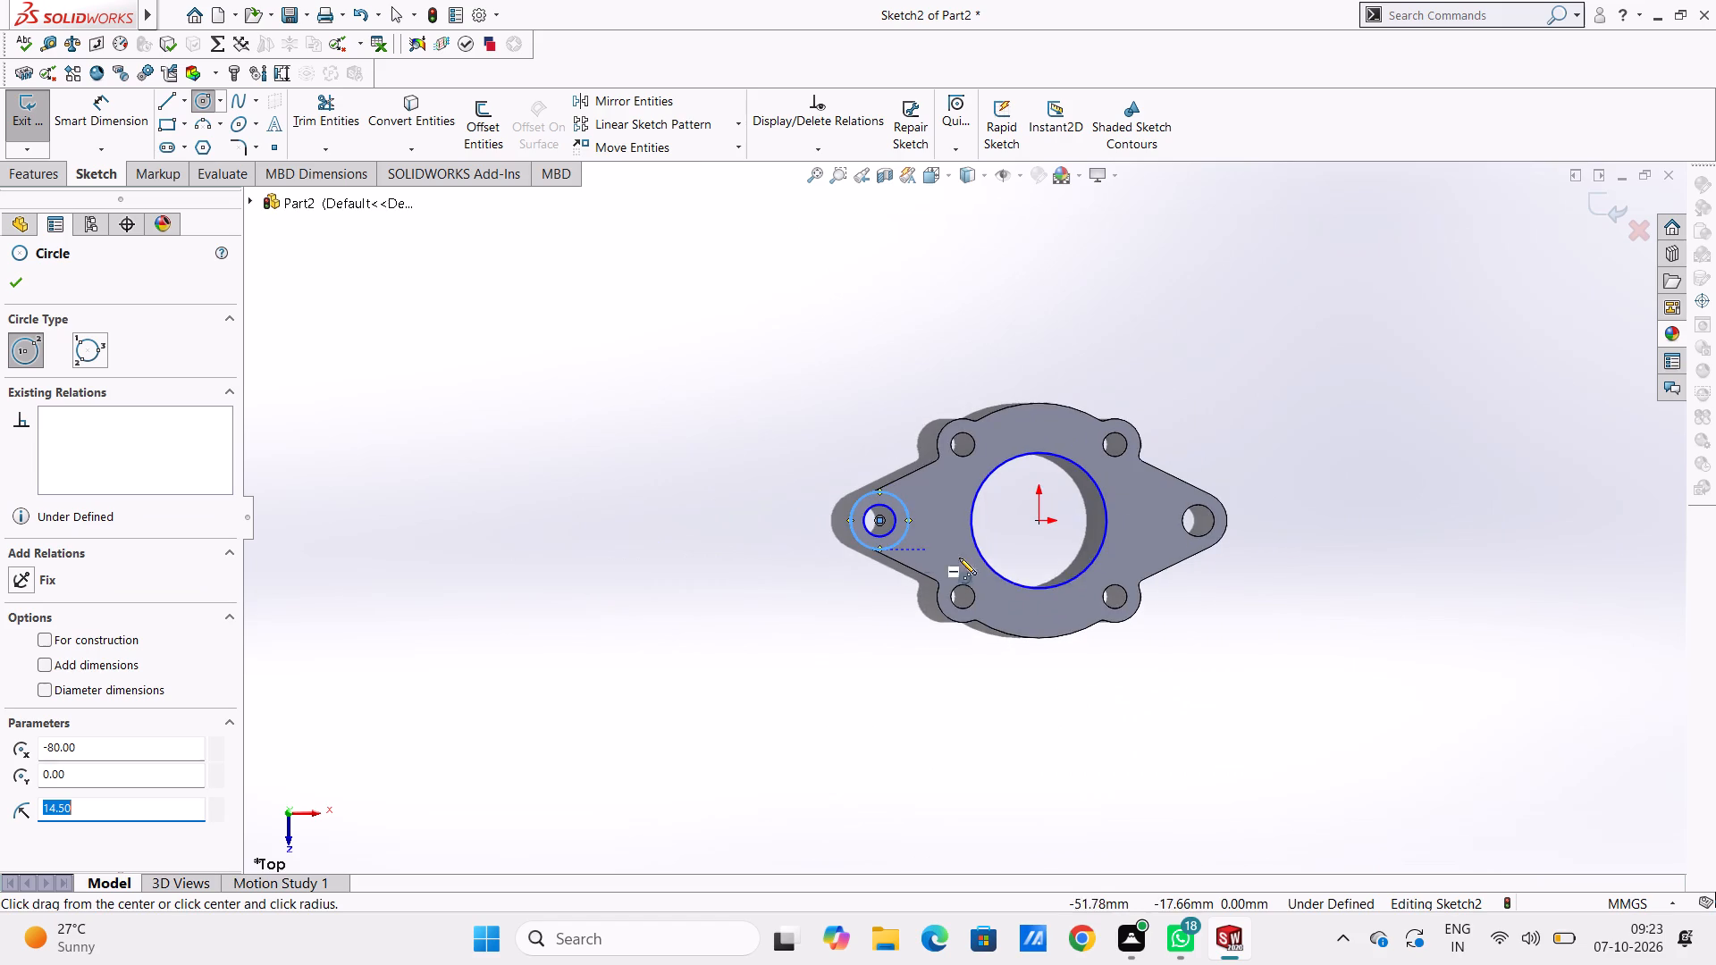
scroll(1248, 522, down, 4)
scroll(1065, 518, down, 3)
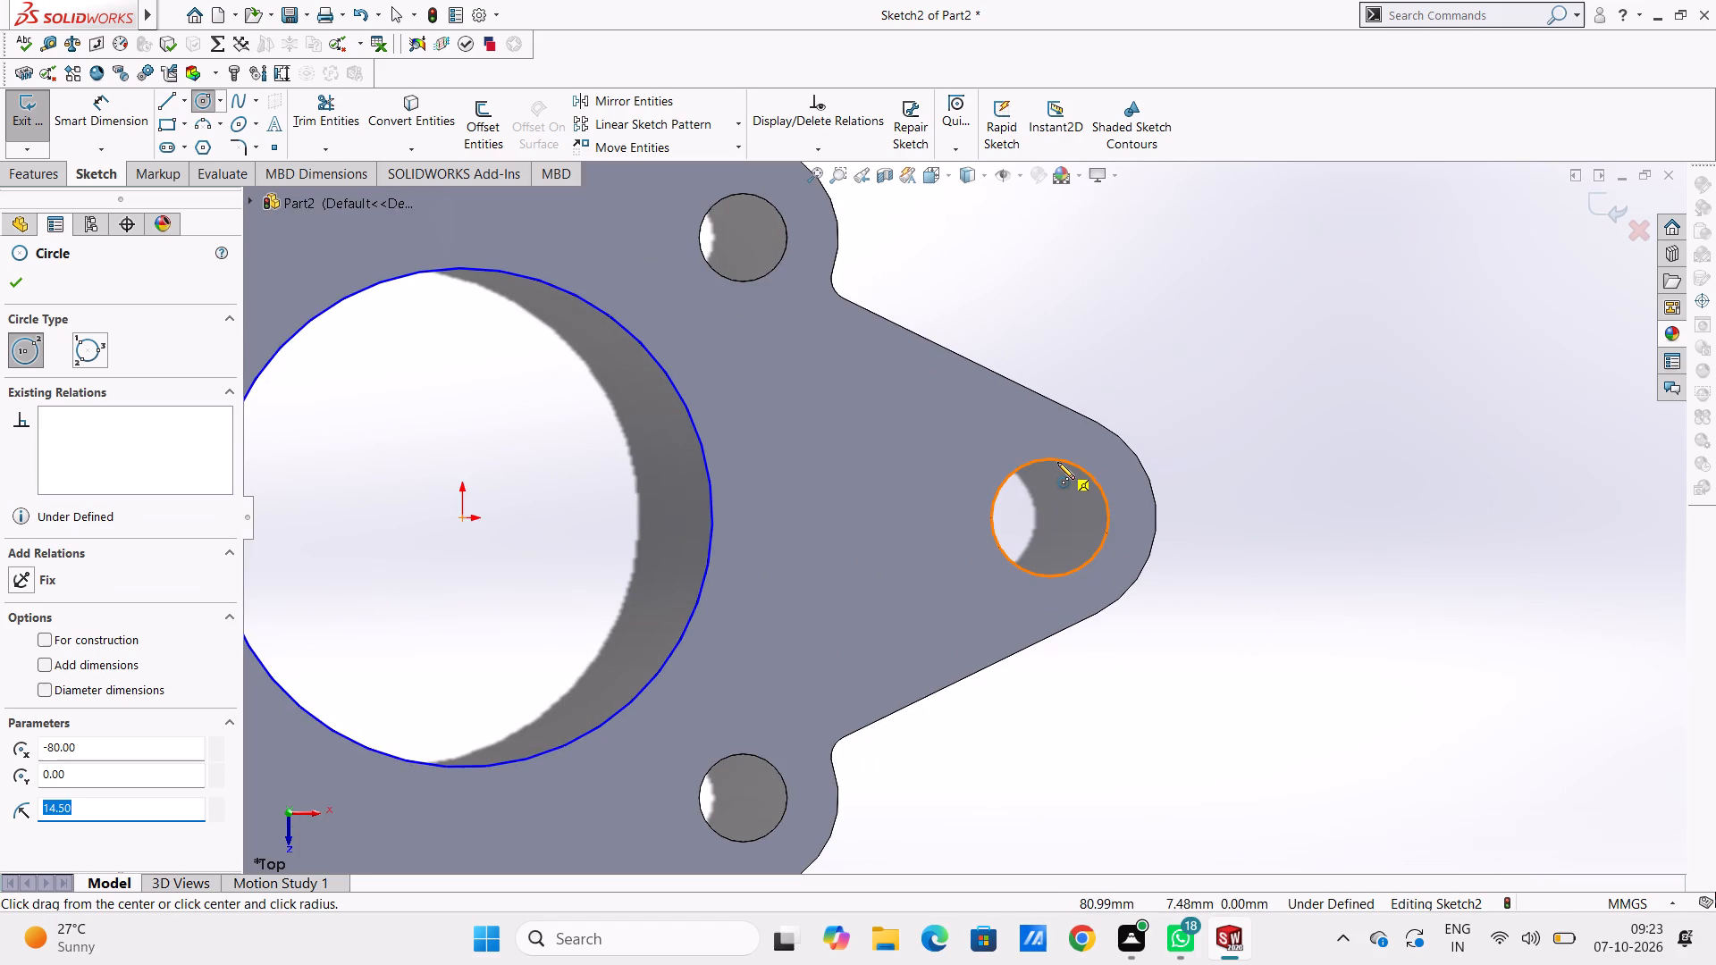
click(1049, 517)
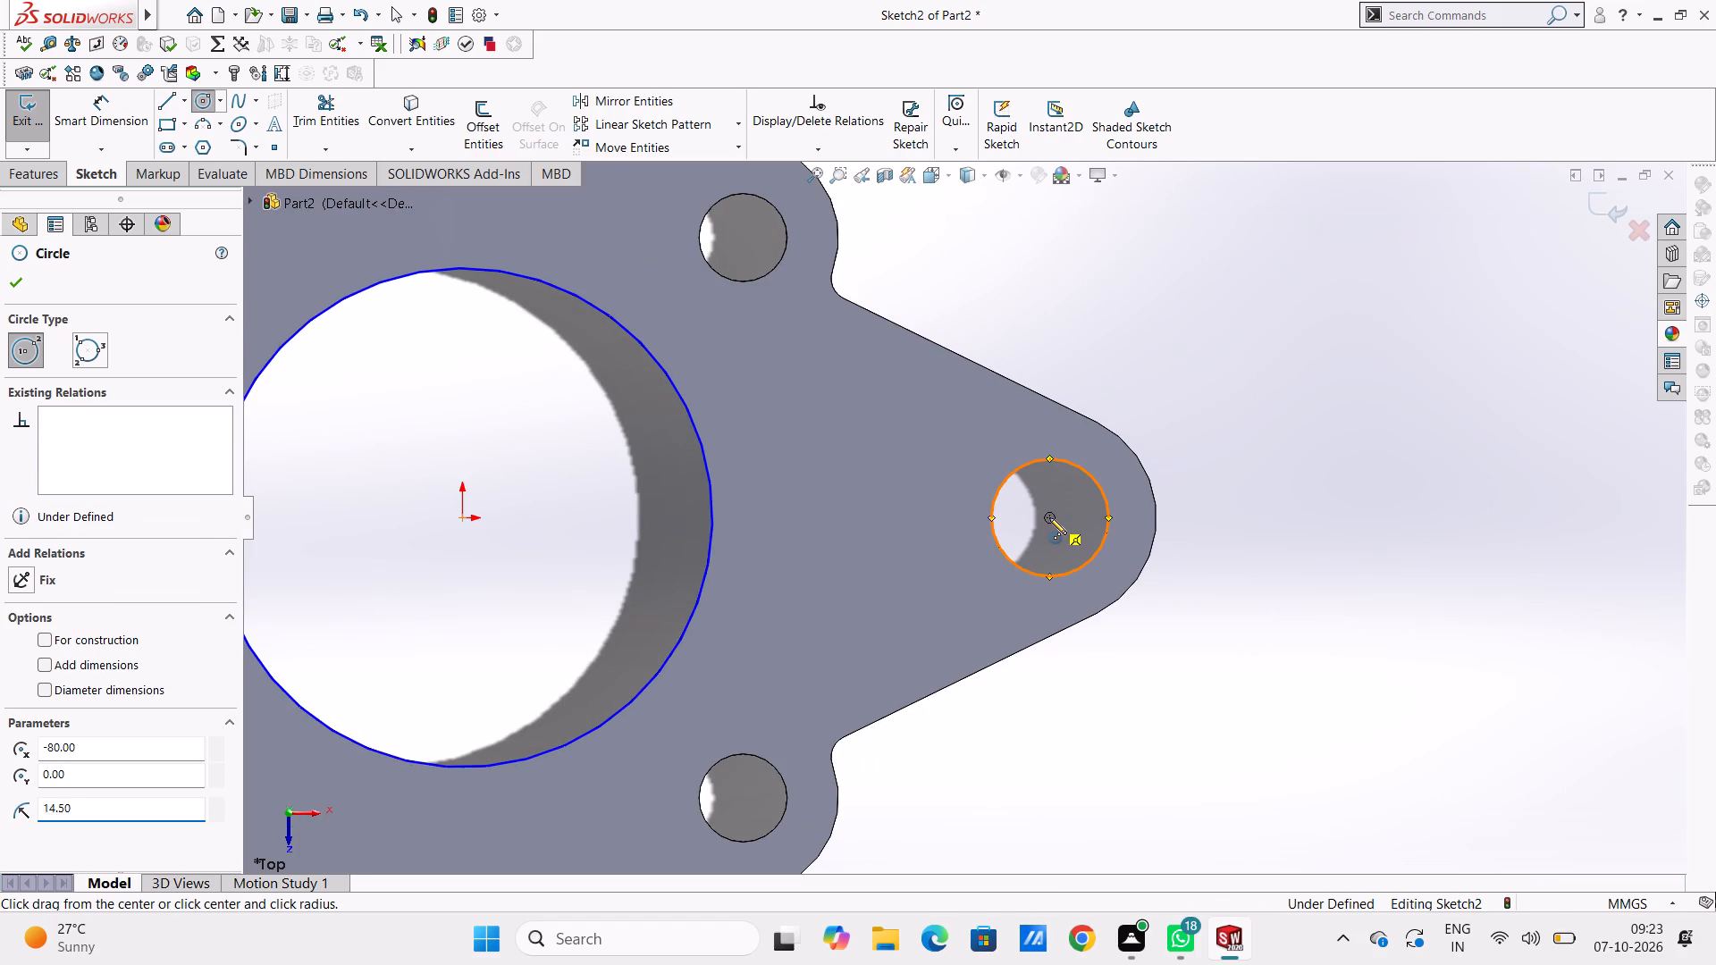
click(1077, 570)
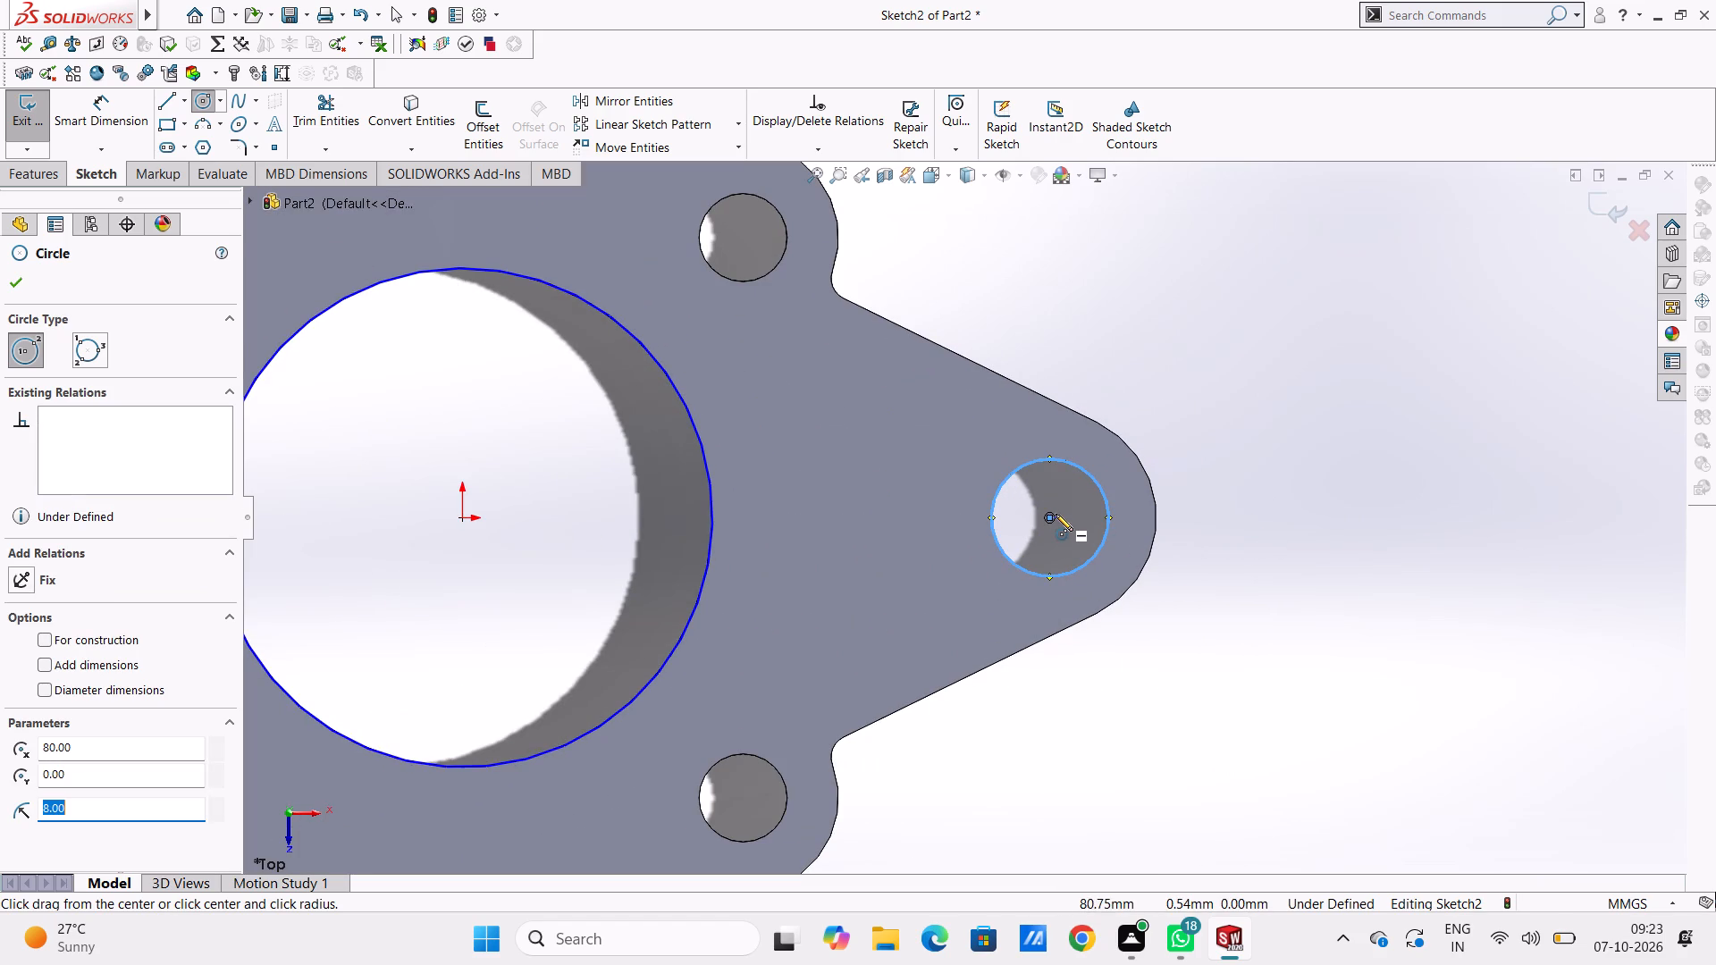
click(1051, 518)
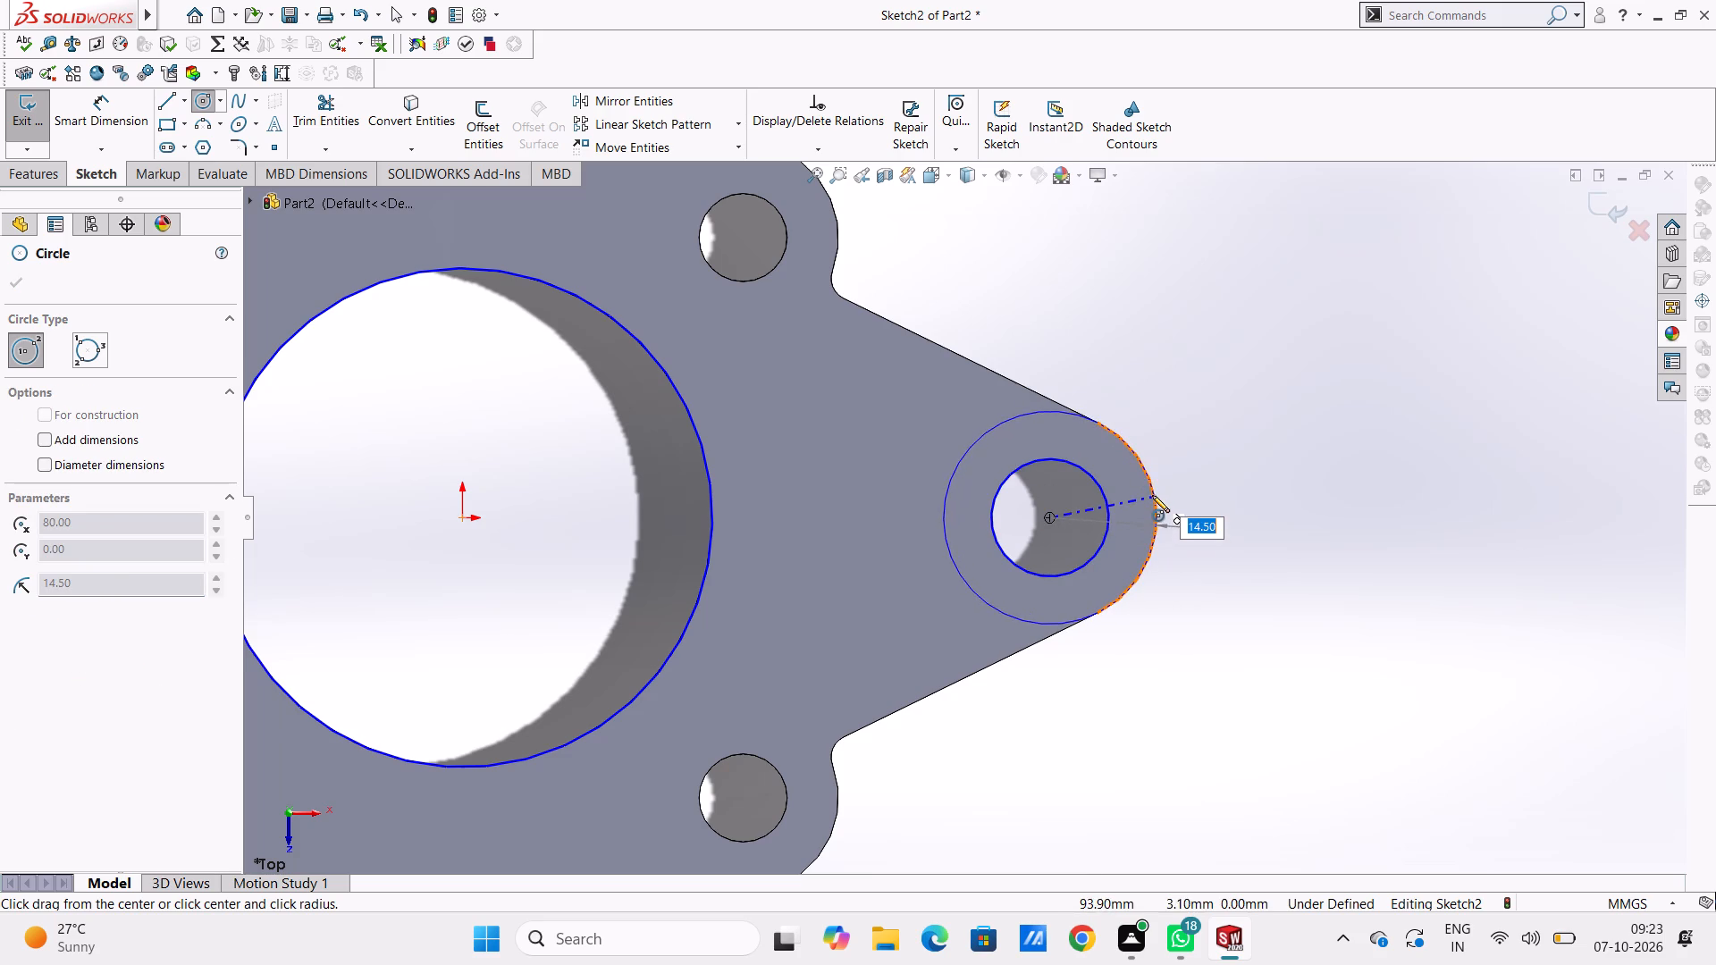
click(1152, 495)
scroll(1030, 518, up, 4)
scroll(761, 544, up, 4)
scroll(705, 534, down, 3)
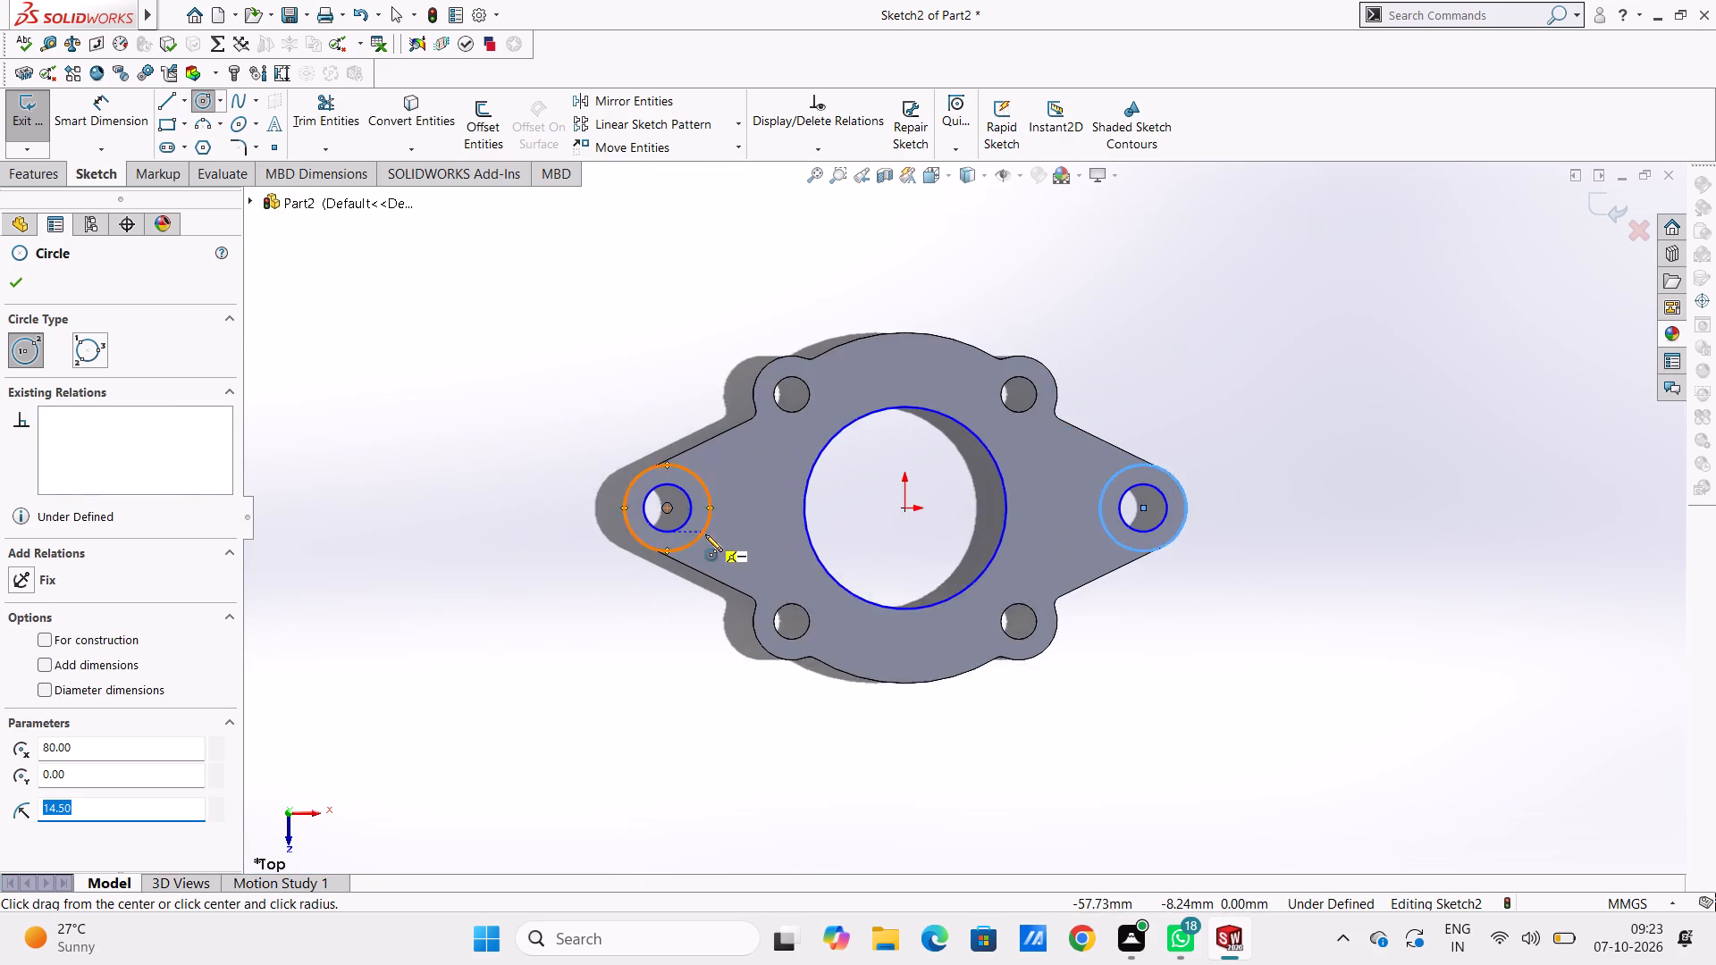
click(27, 286)
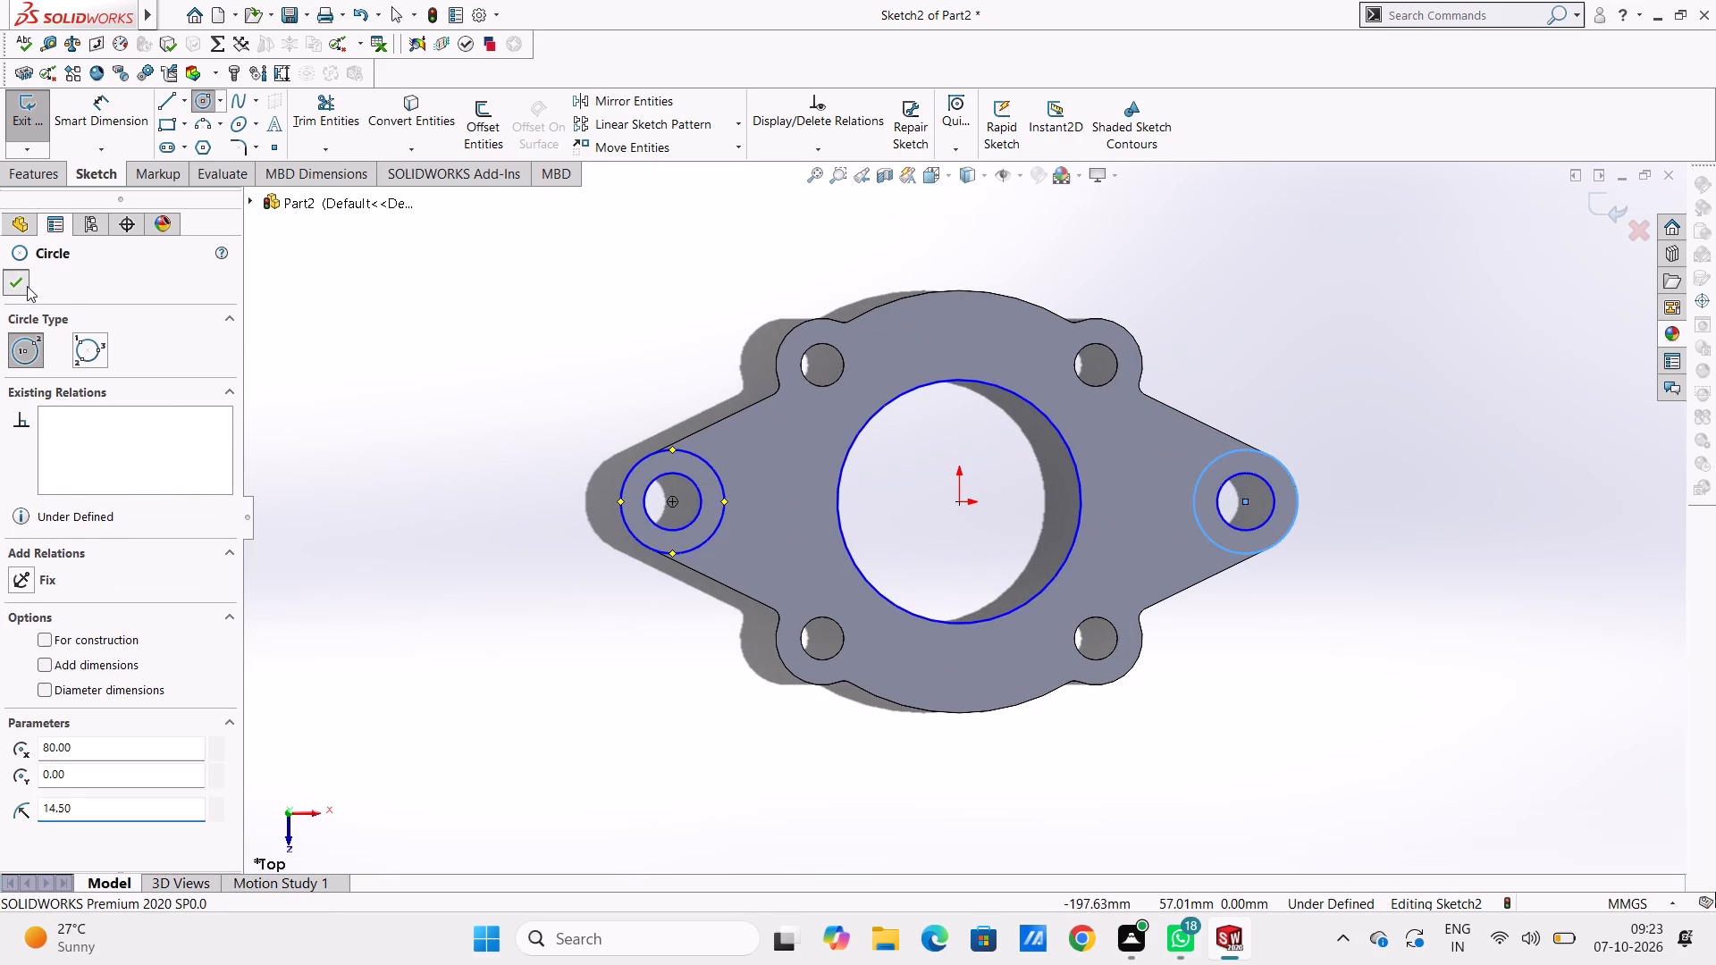
Draw 160 mm horizontal lines joining the outer circles' tops and bottoms, with a vertical line connecting them through the right circle's centre.
click(170, 105)
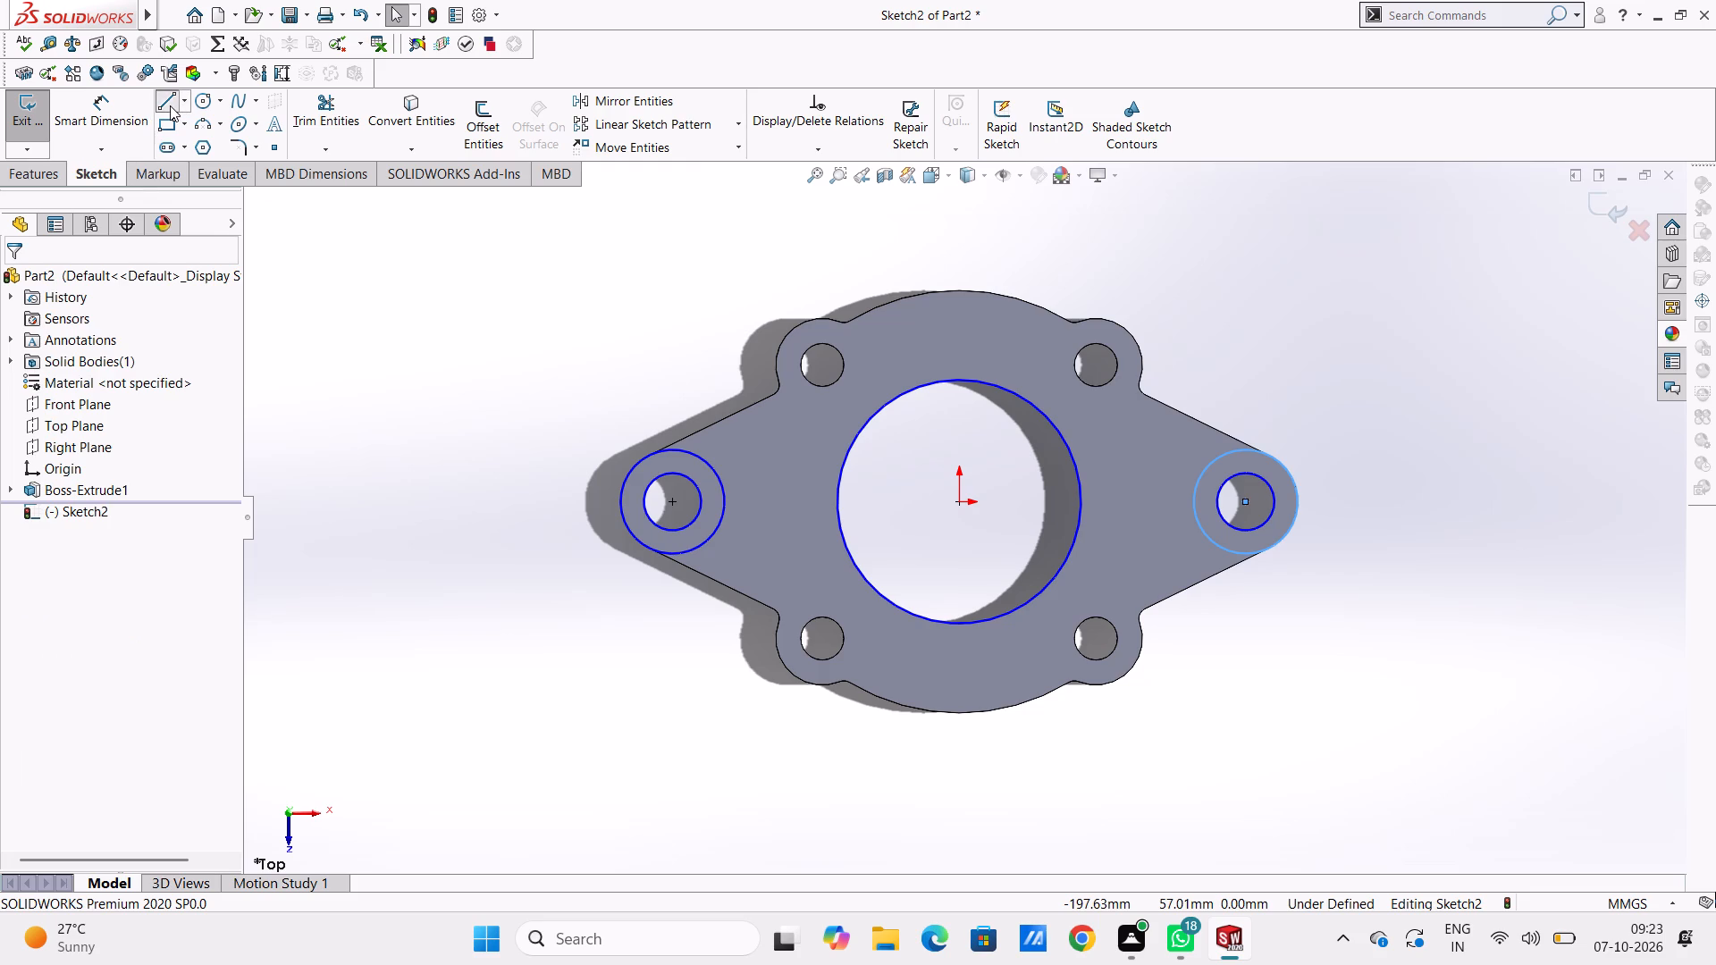
scroll(868, 555, down, 4)
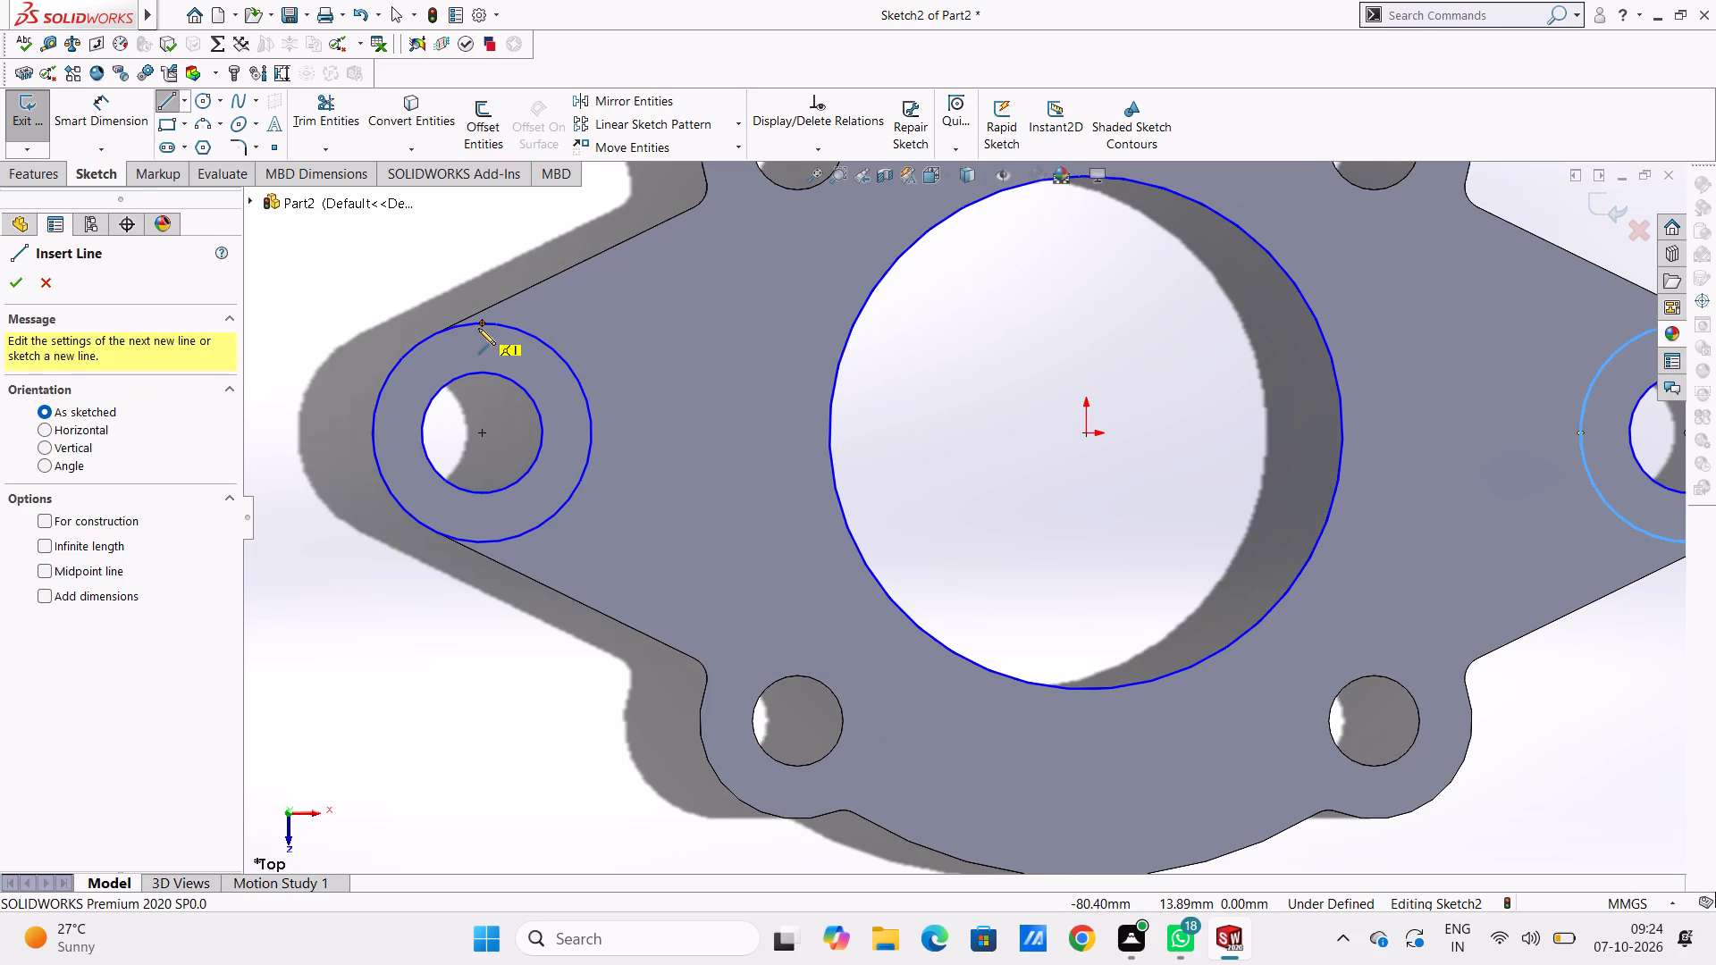
click(478, 328)
scroll(896, 370, up, 4)
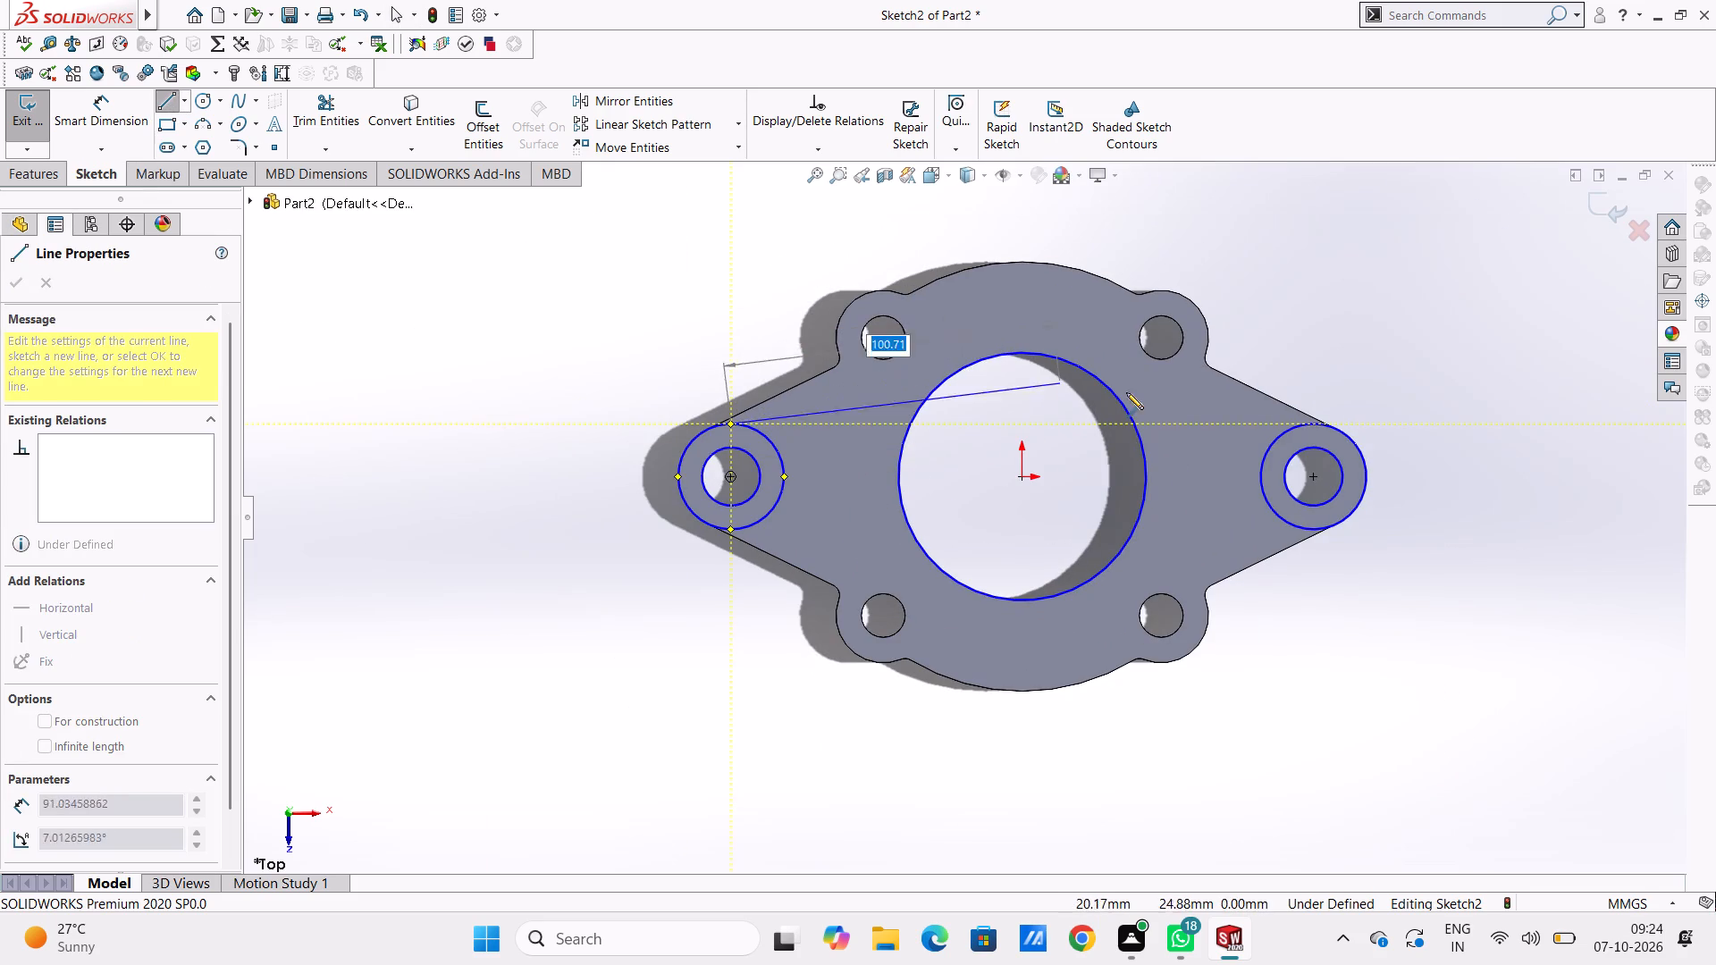
click(1311, 426)
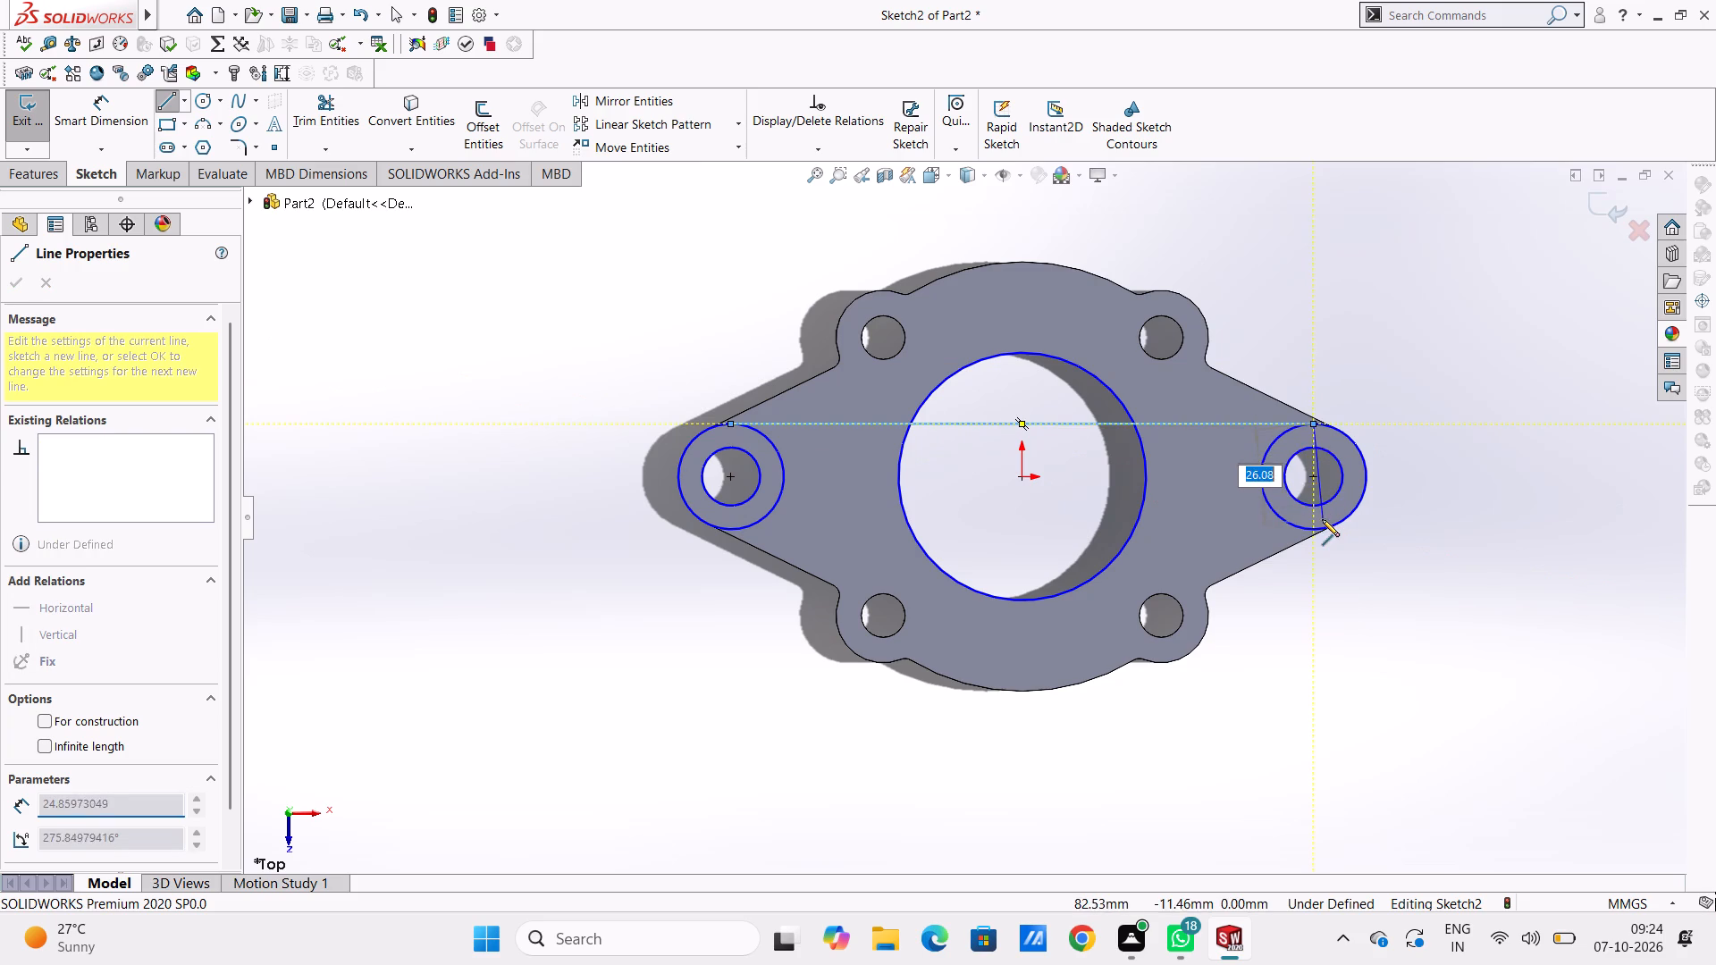
click(1315, 530)
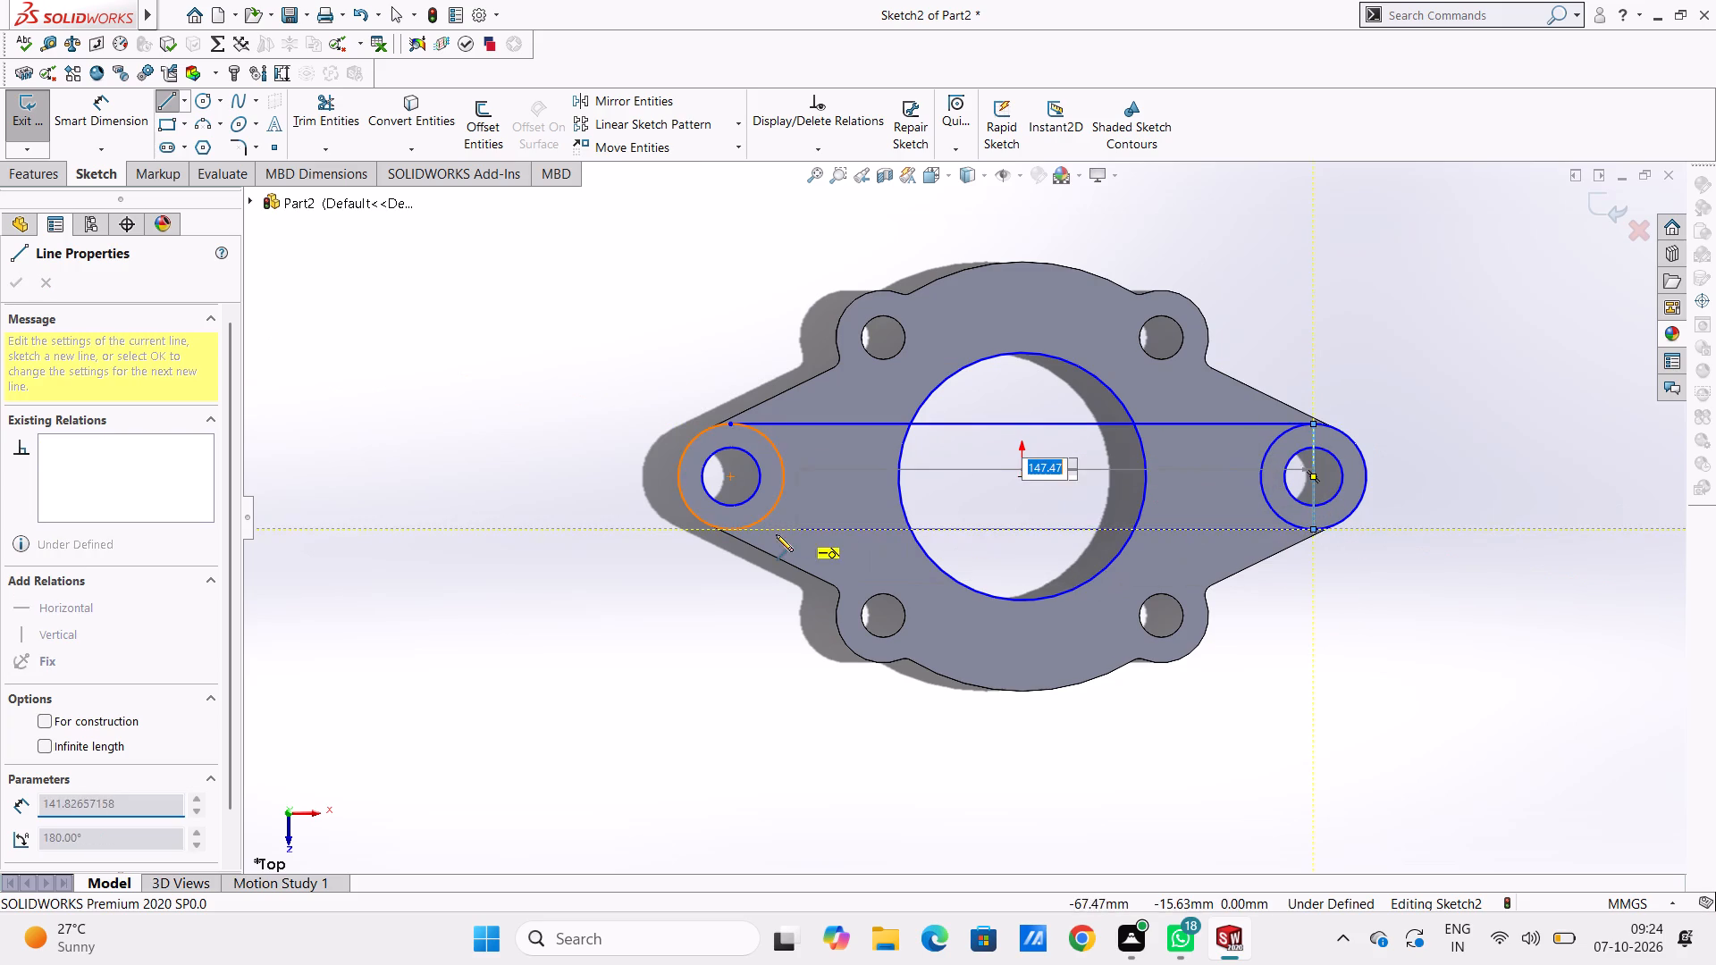
click(731, 533)
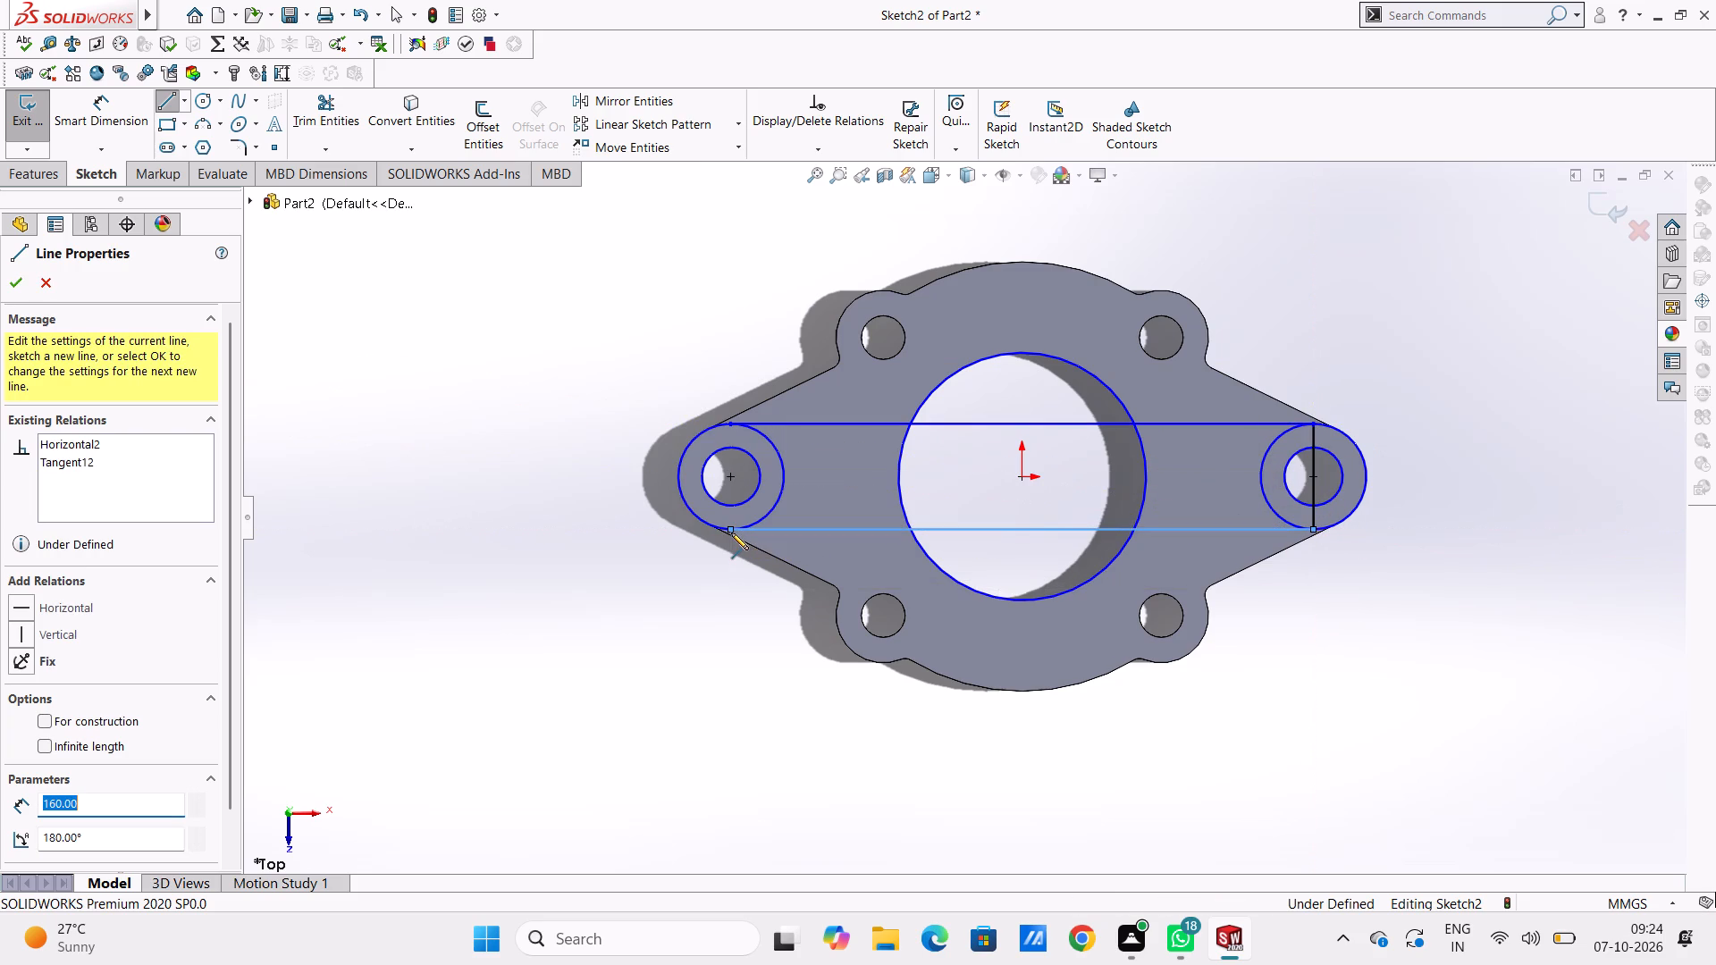
key(Escape)
key(Escape)
key(Escape)
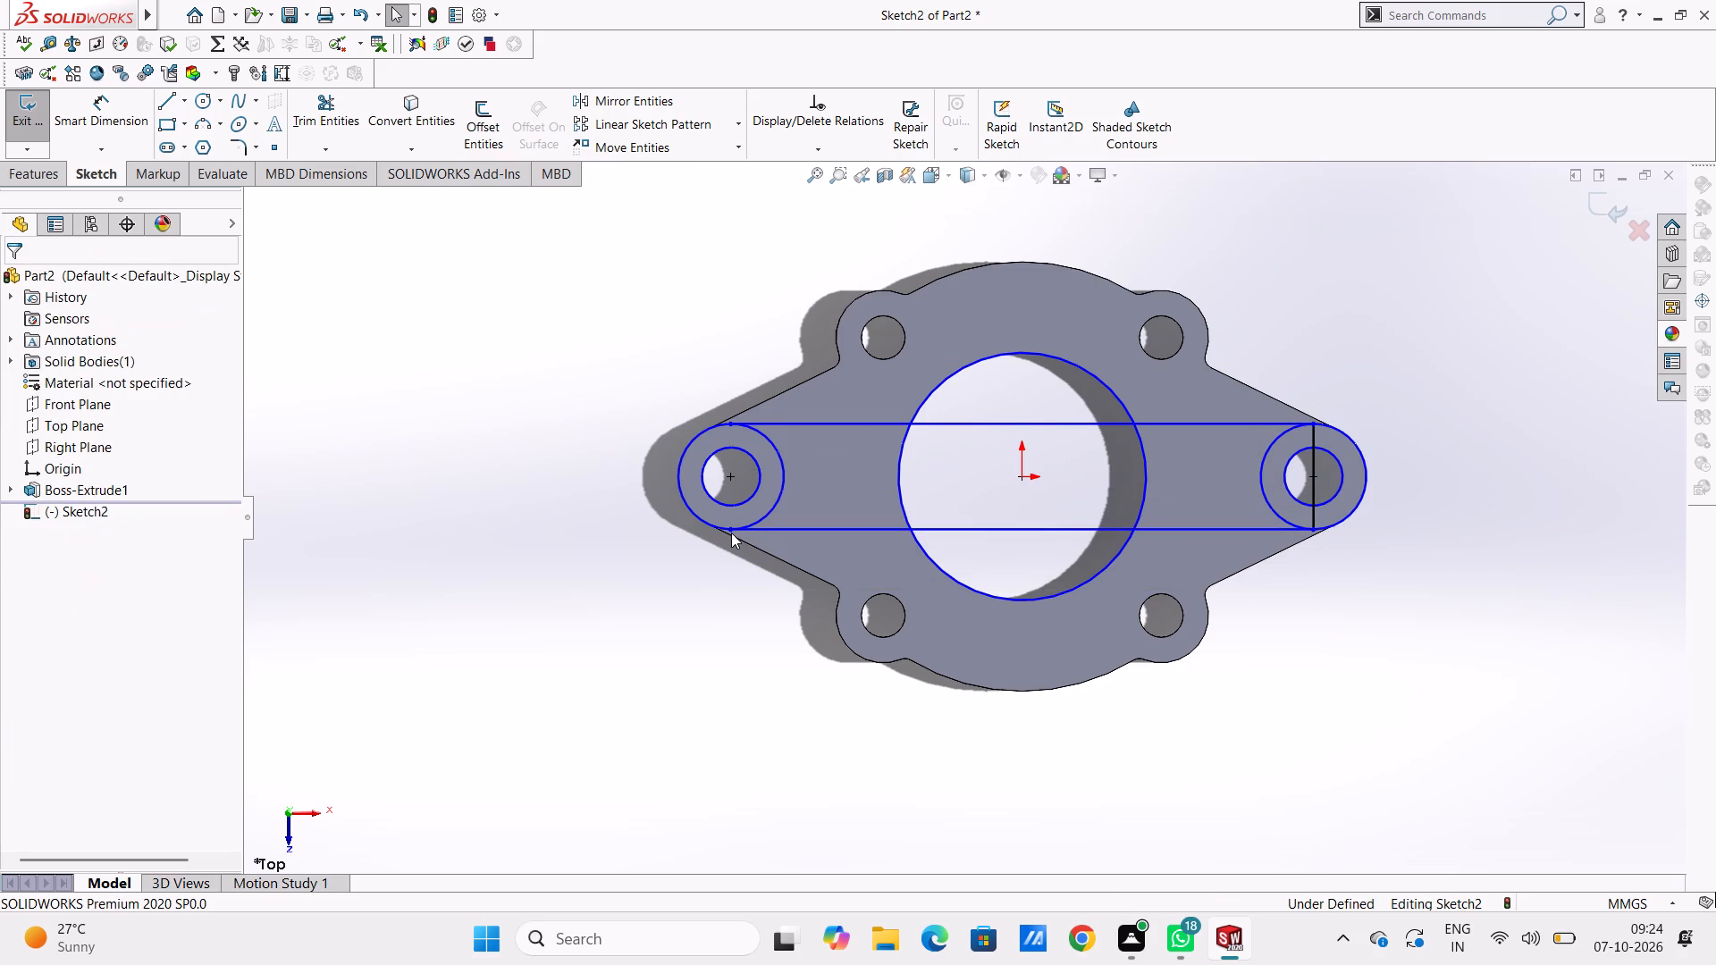
Trim away the upper line inside the bore, the whole vertical line, and the inward-facing halves of both 14.5 mm radius circles.
scroll(1081, 372, down, 2)
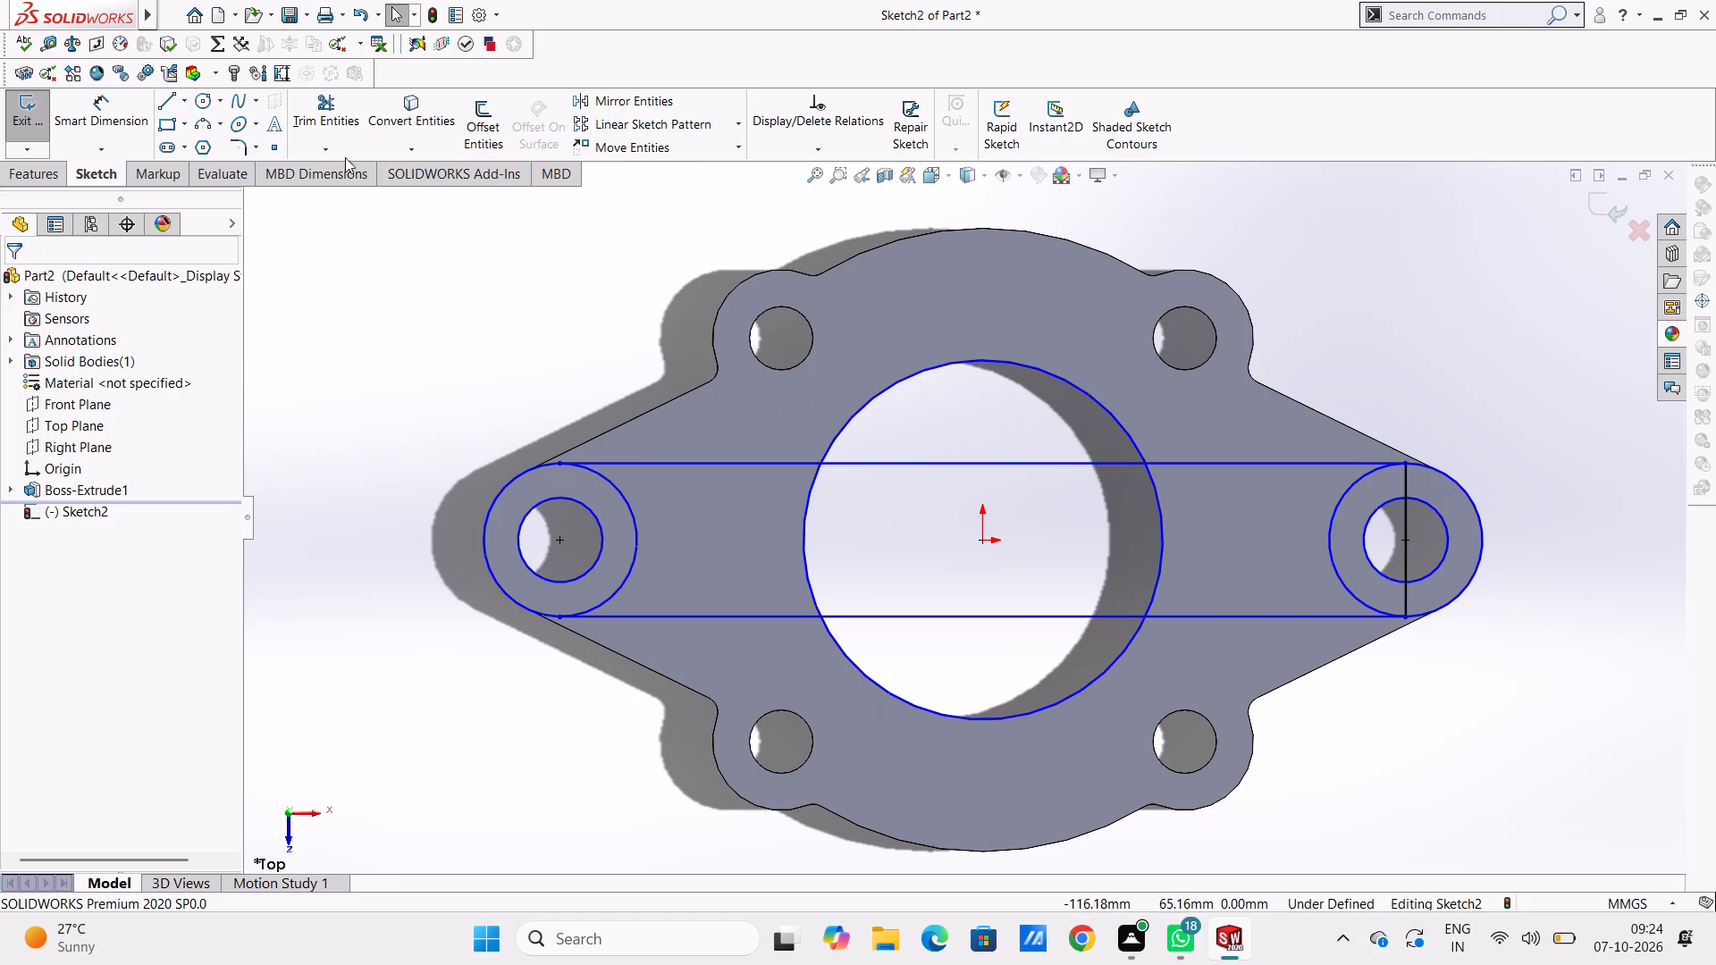
click(336, 114)
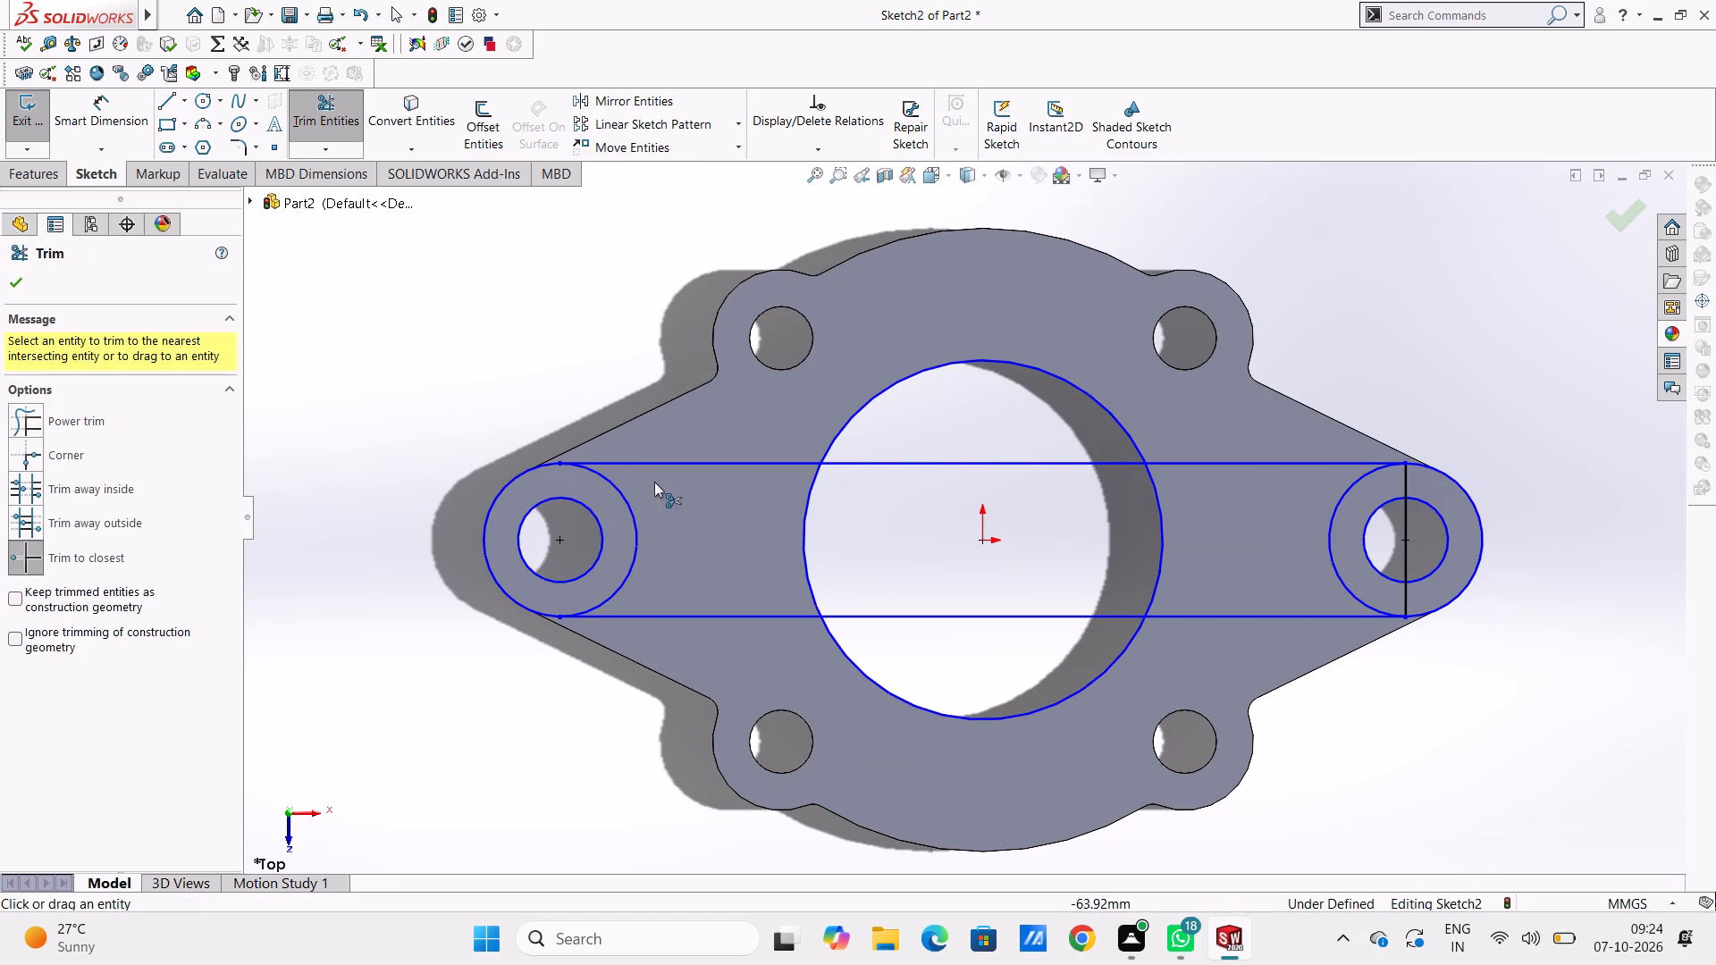
click(955, 462)
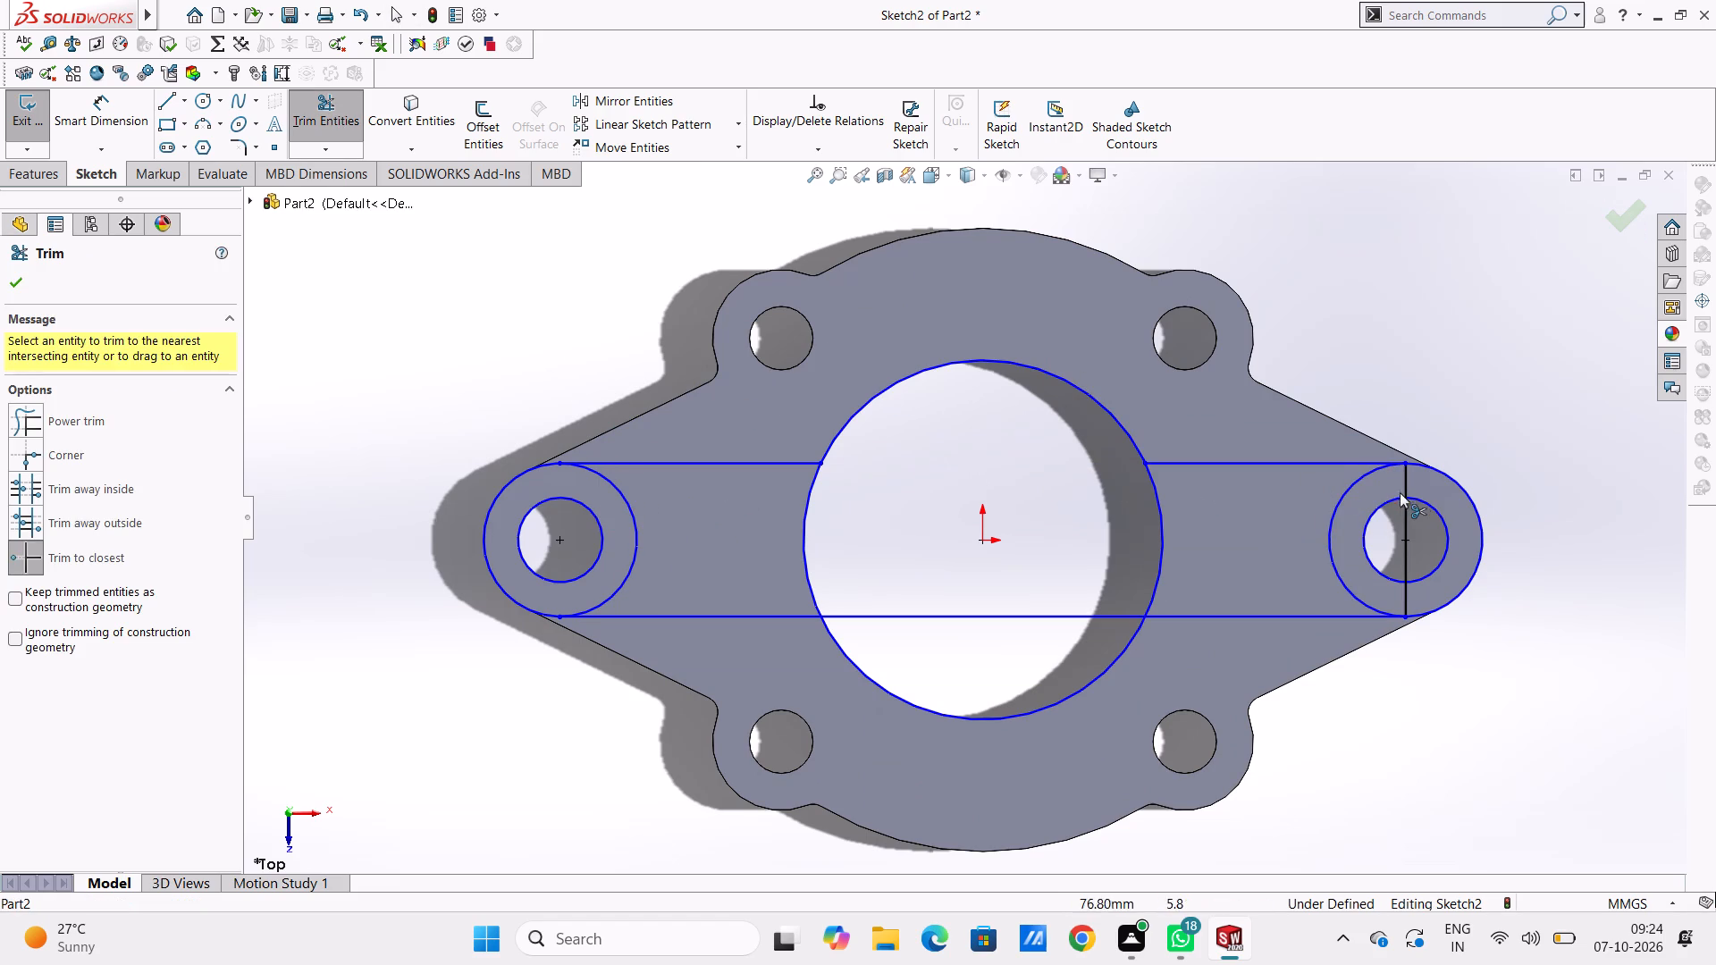
click(1403, 488)
click(1404, 525)
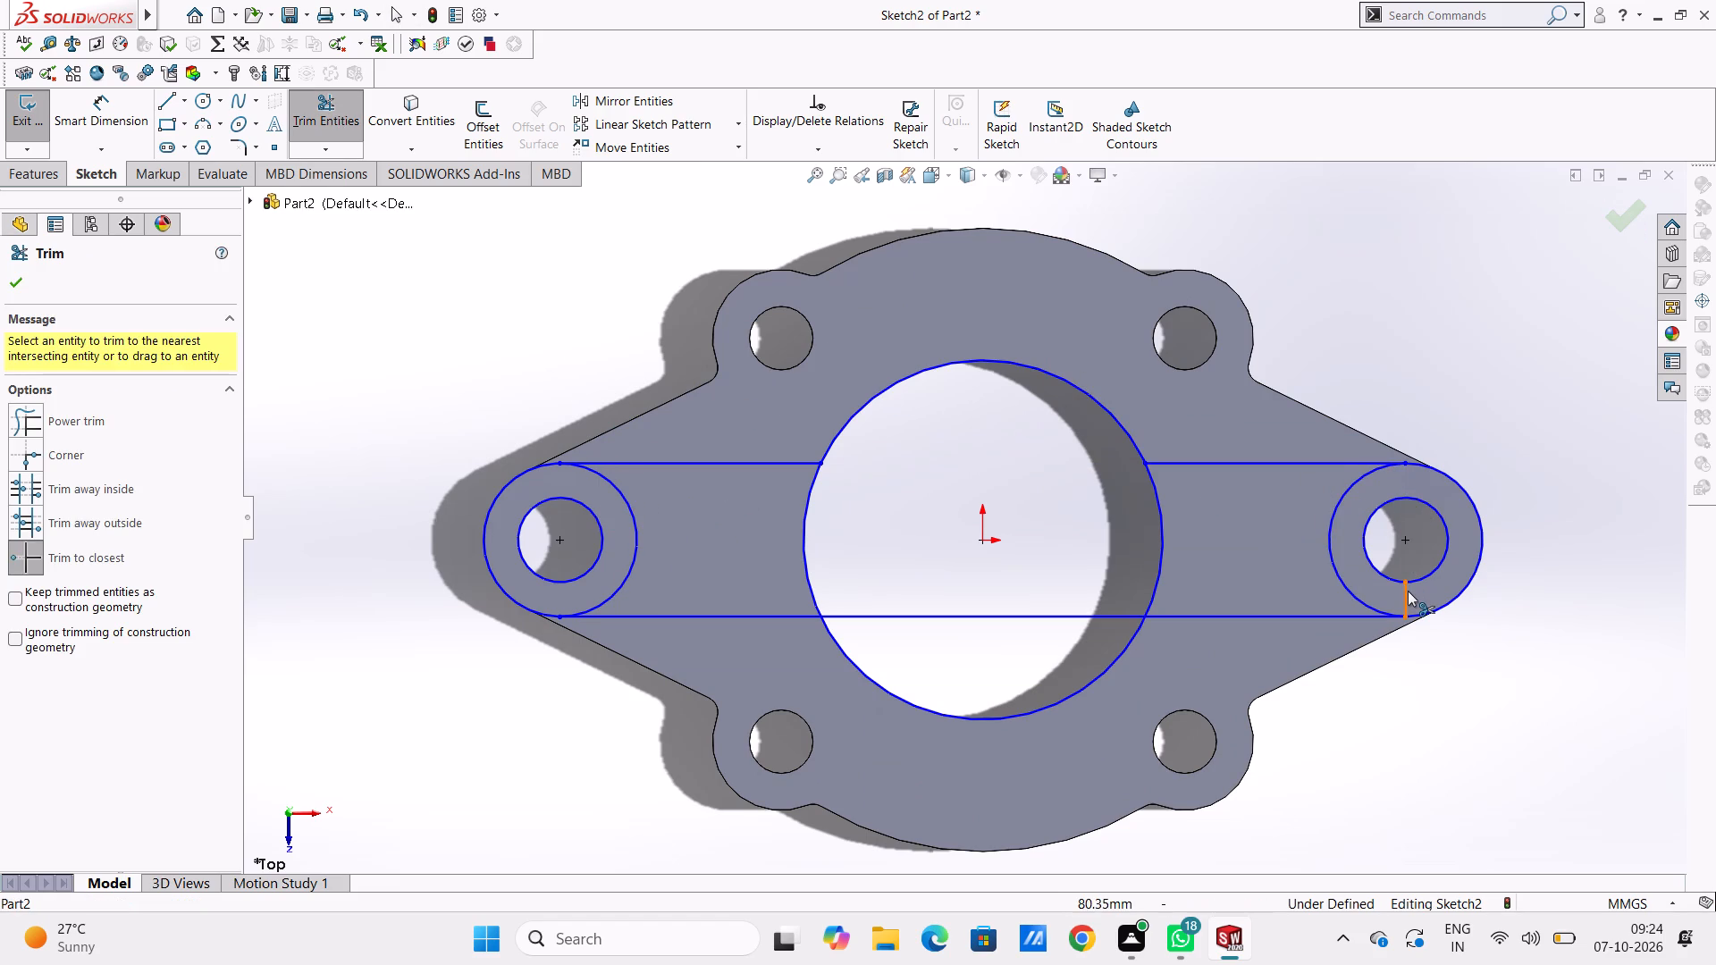
click(1408, 591)
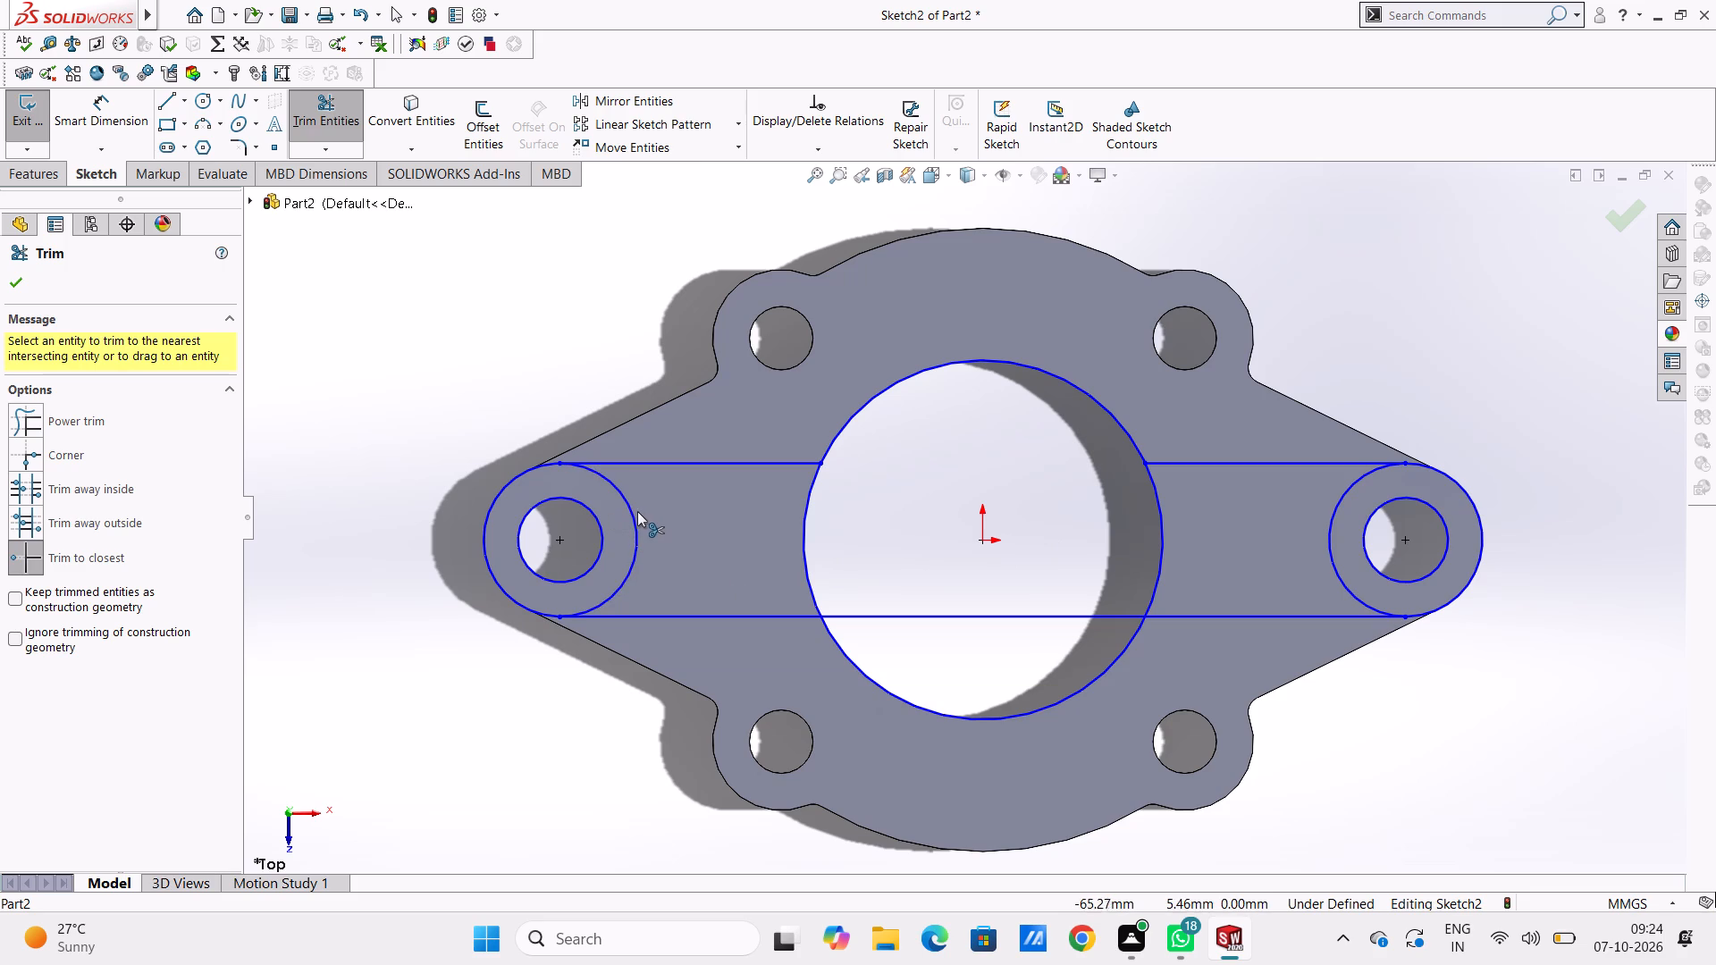
click(633, 514)
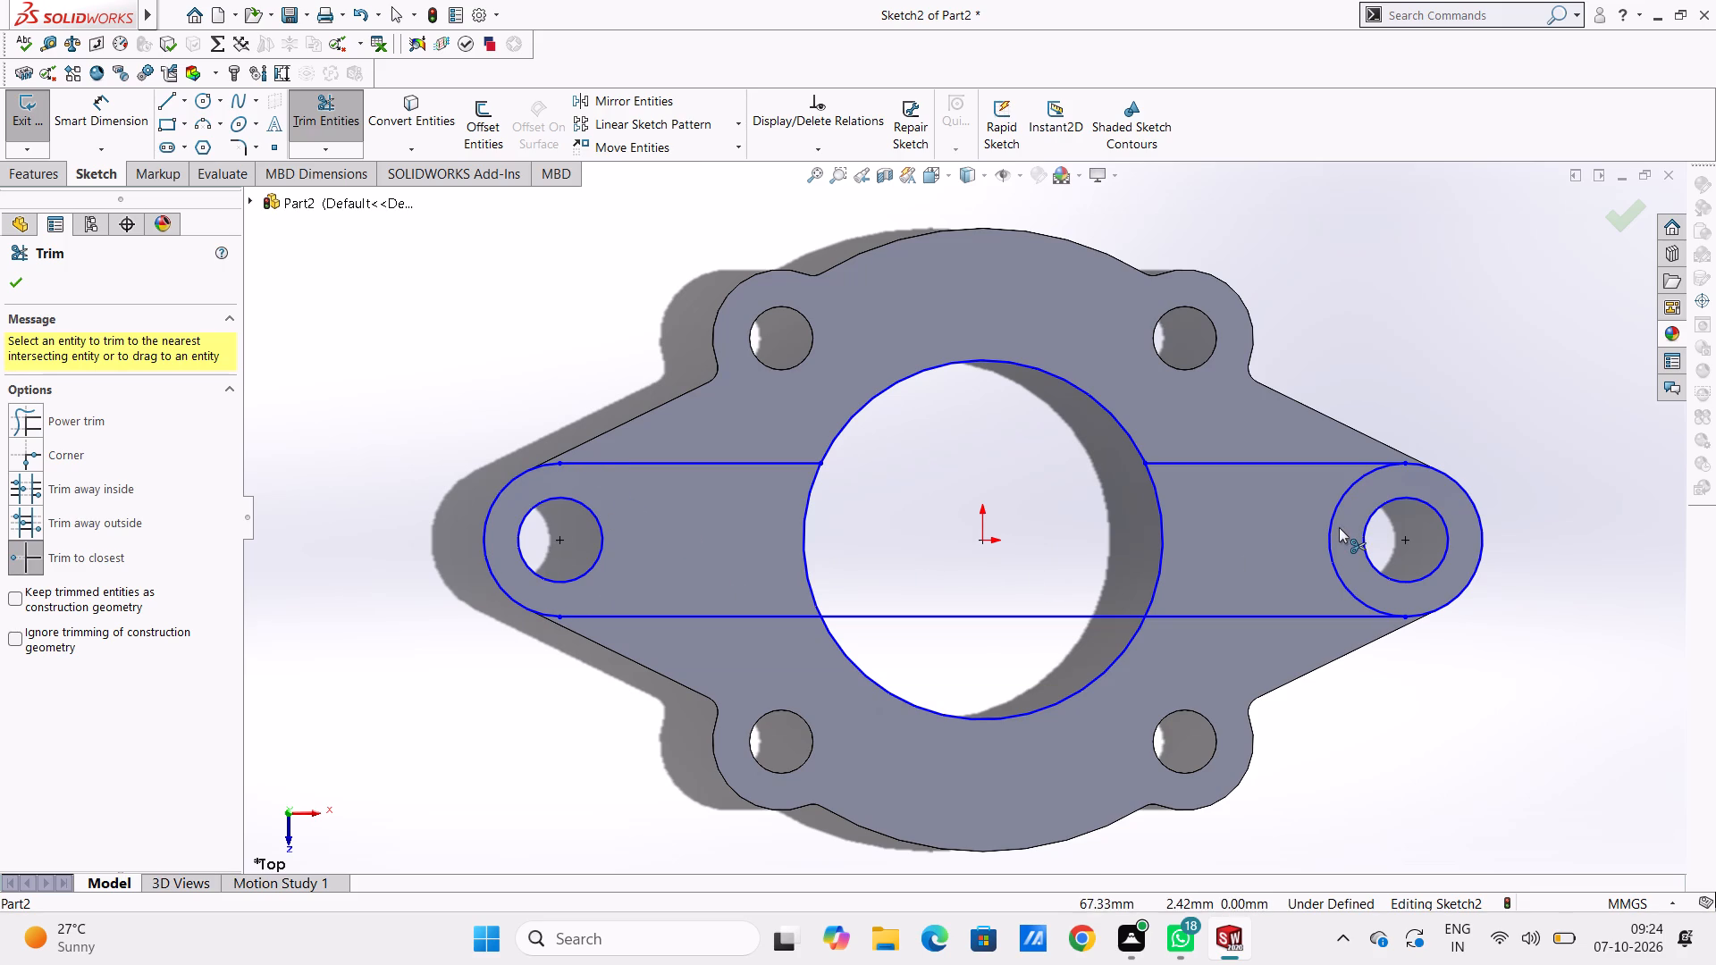
click(1334, 527)
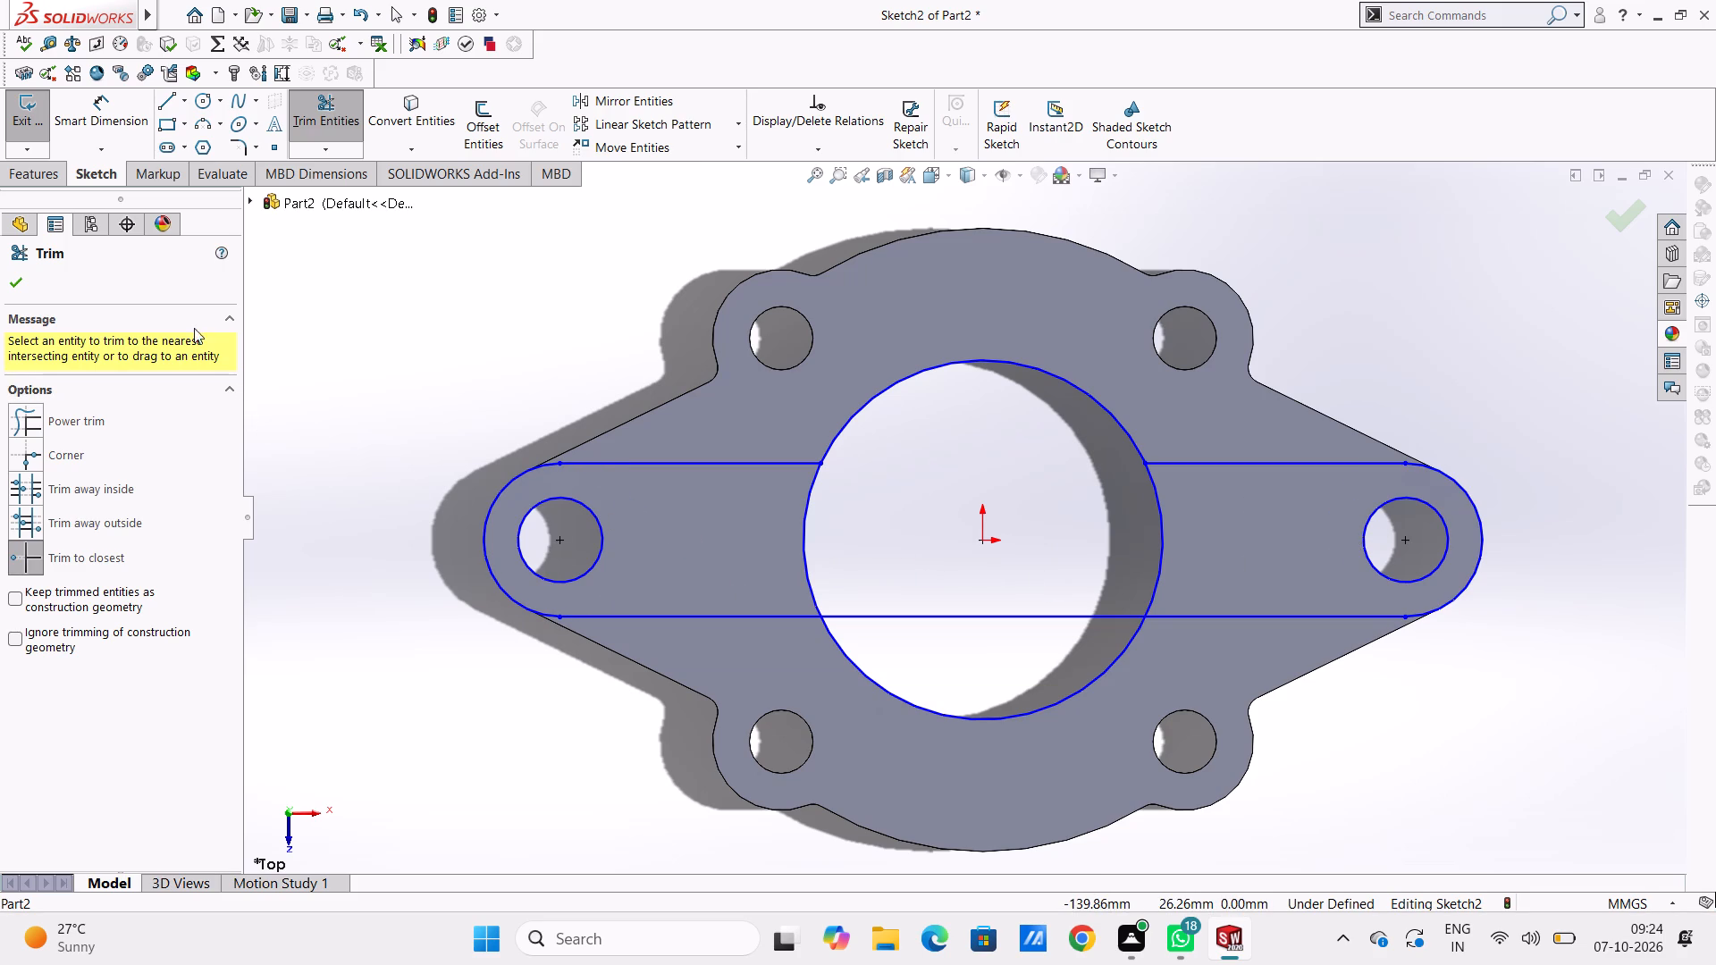
click(21, 281)
Dimension the left end arc of the slot-shaped outline with a 14.50 mm radius.
click(91, 118)
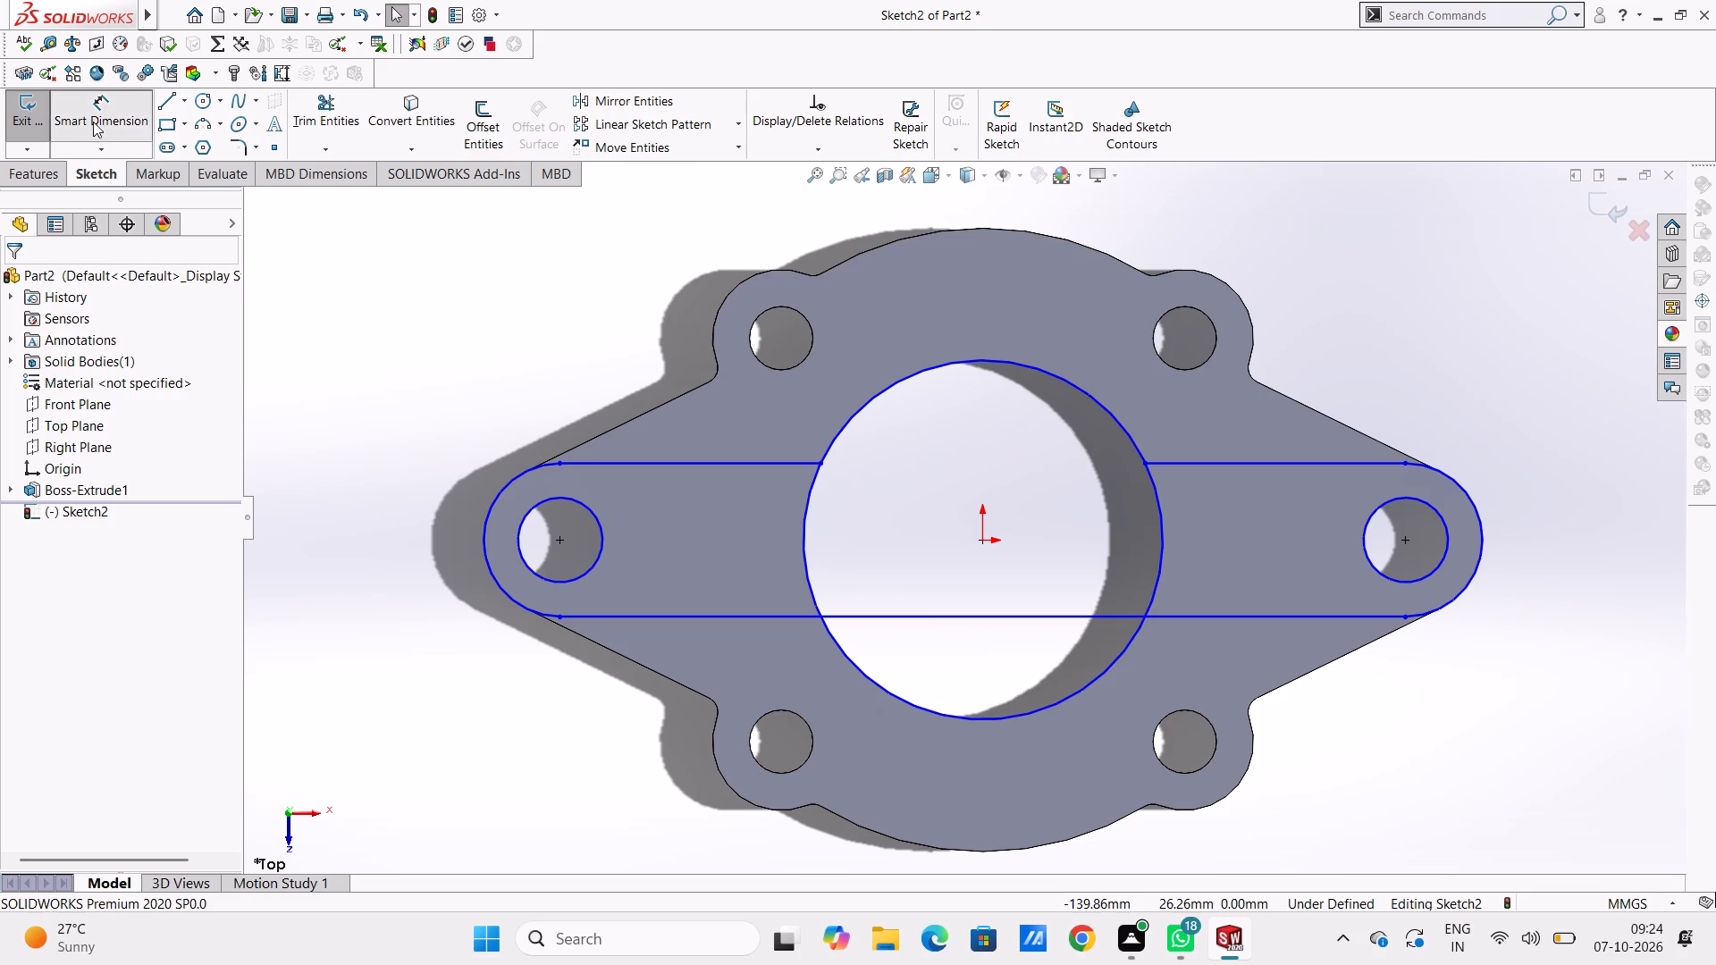
scroll(609, 545, up, 3)
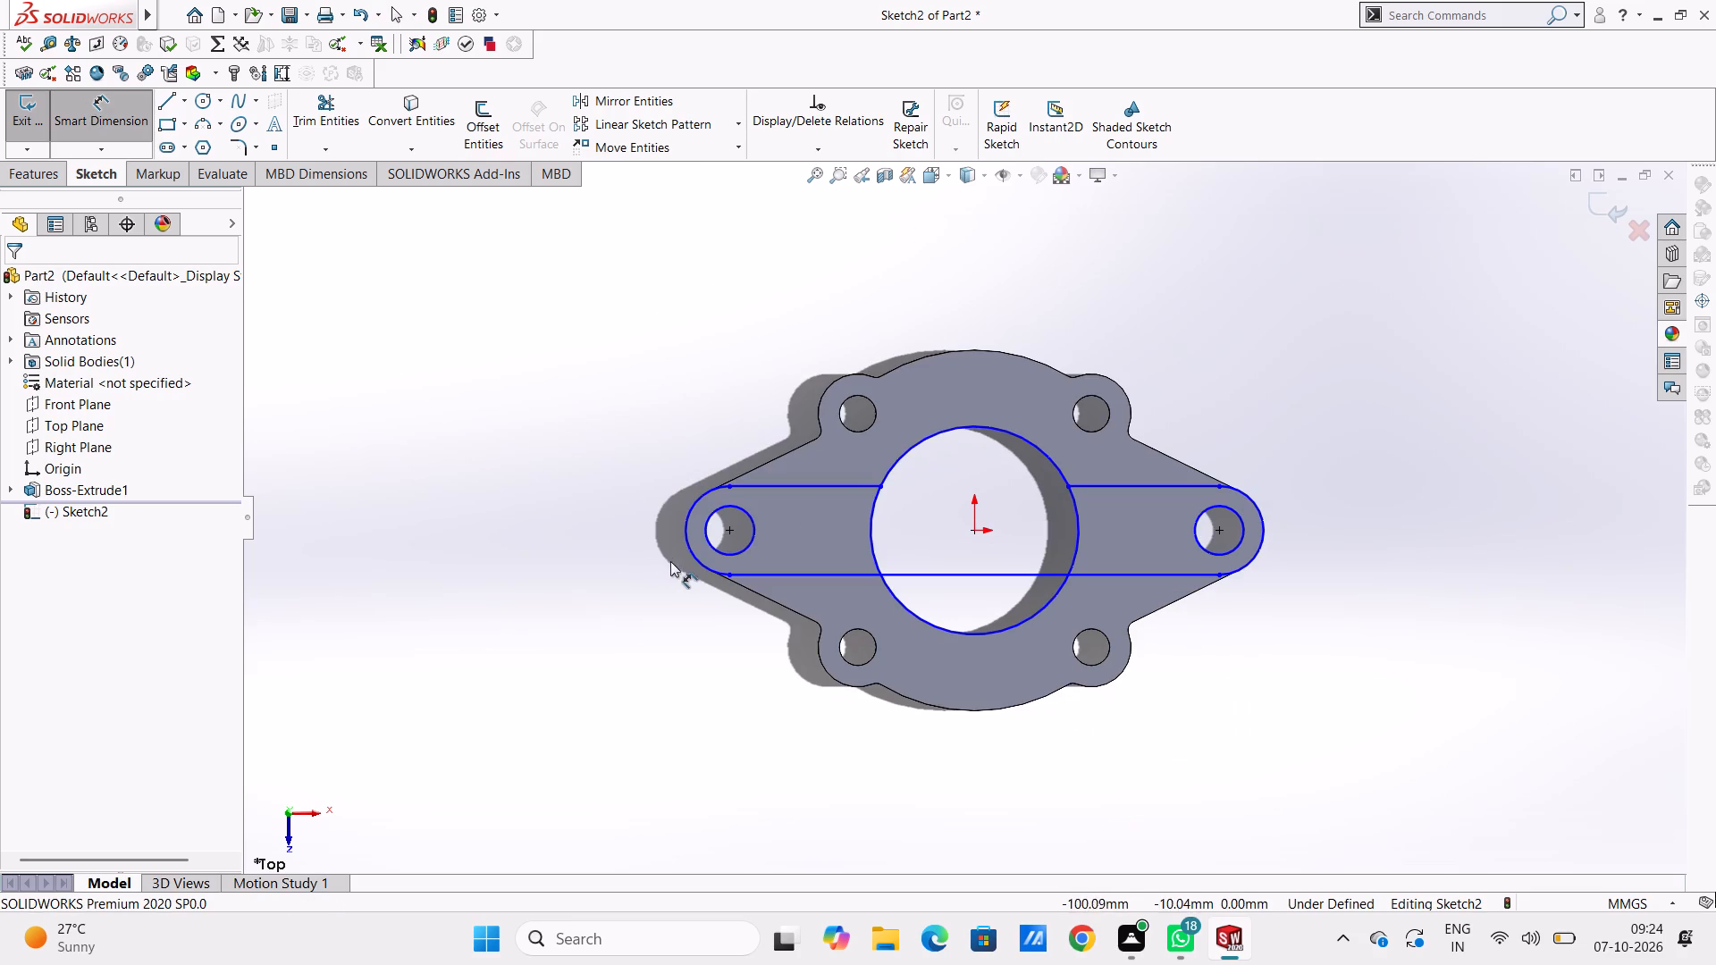
click(684, 545)
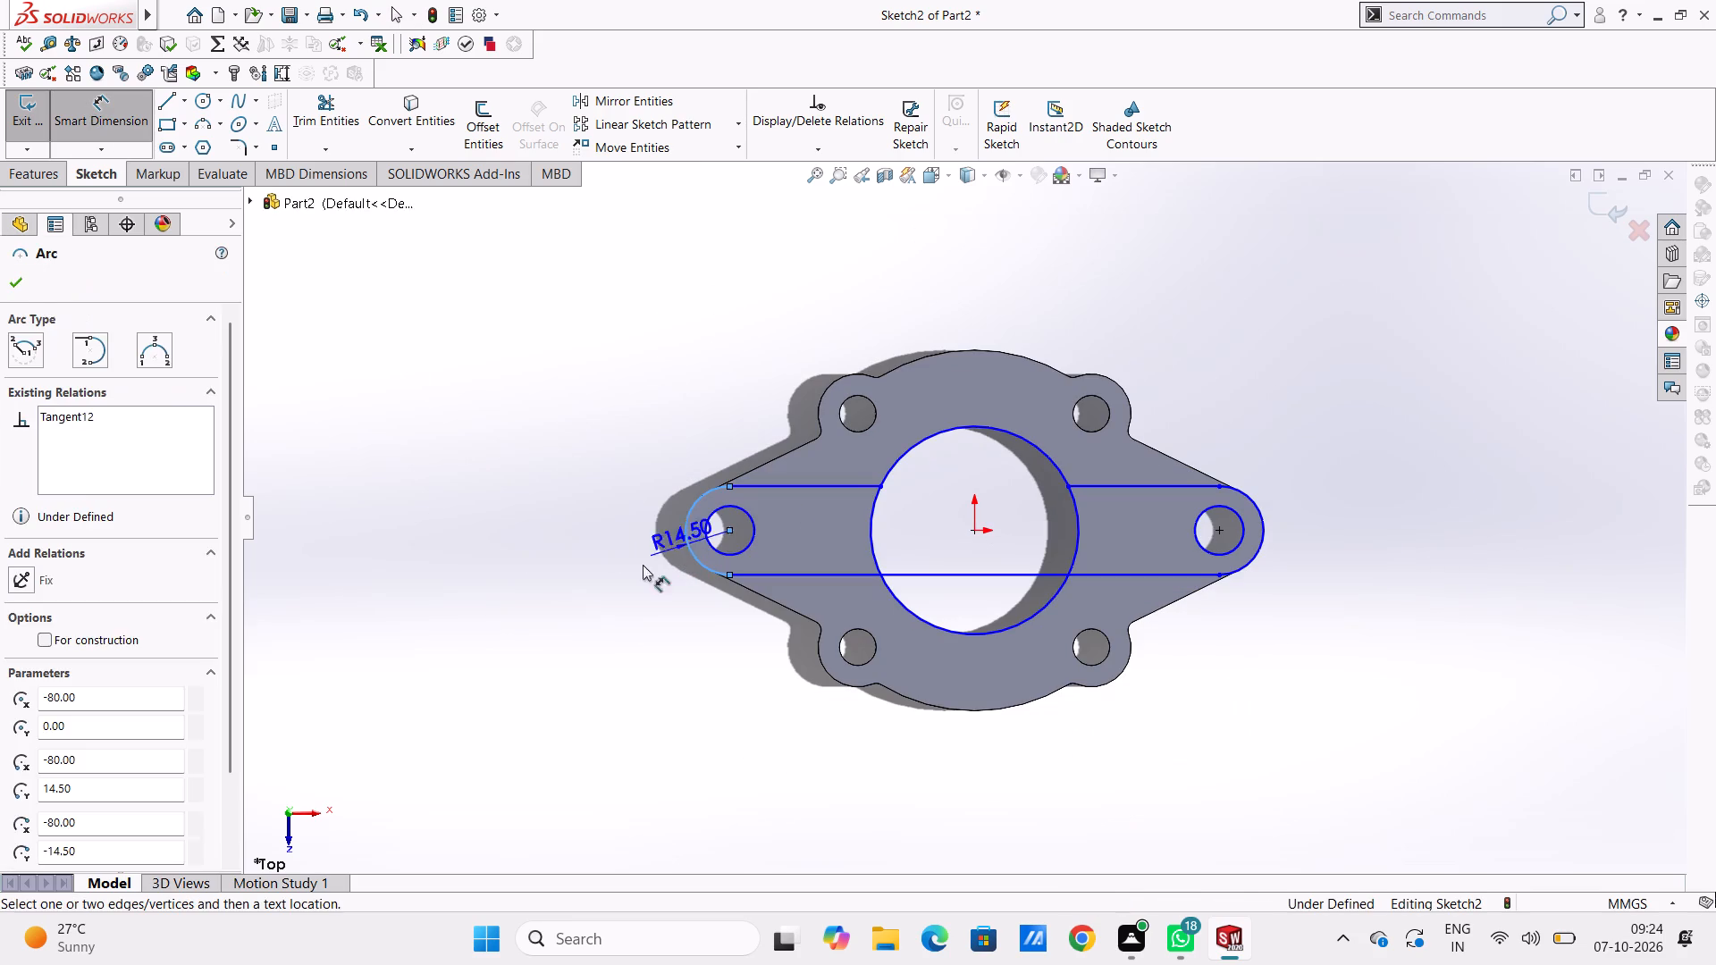
click(412, 634)
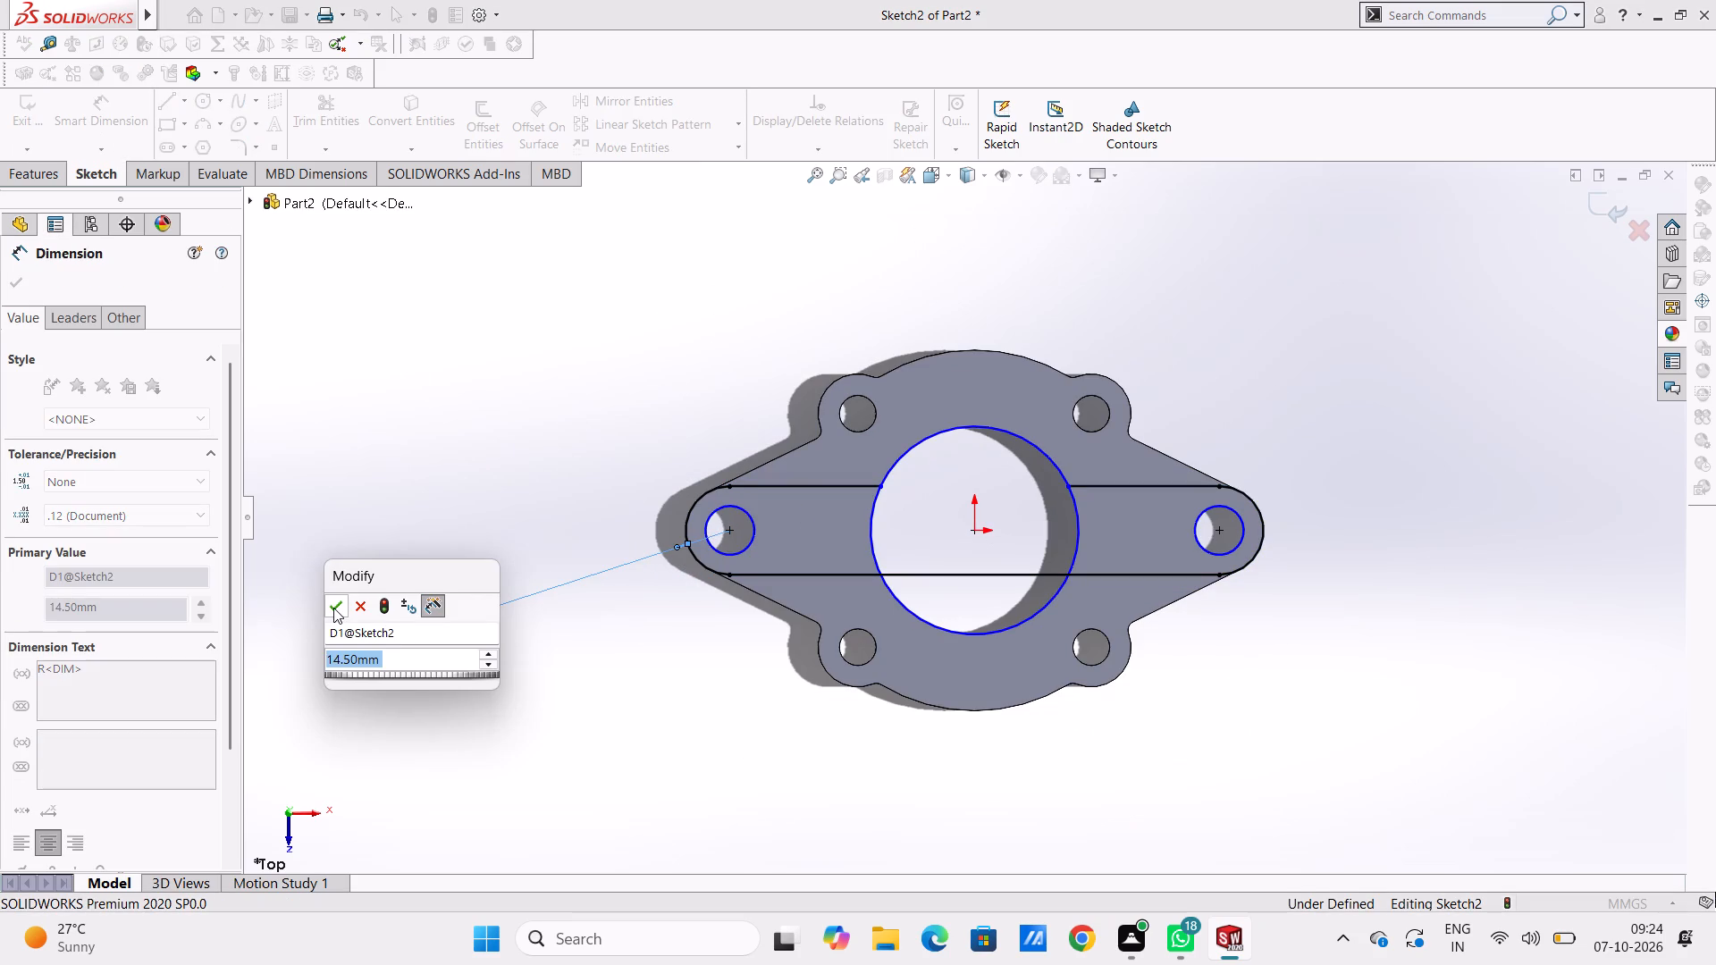
click(332, 607)
click(374, 509)
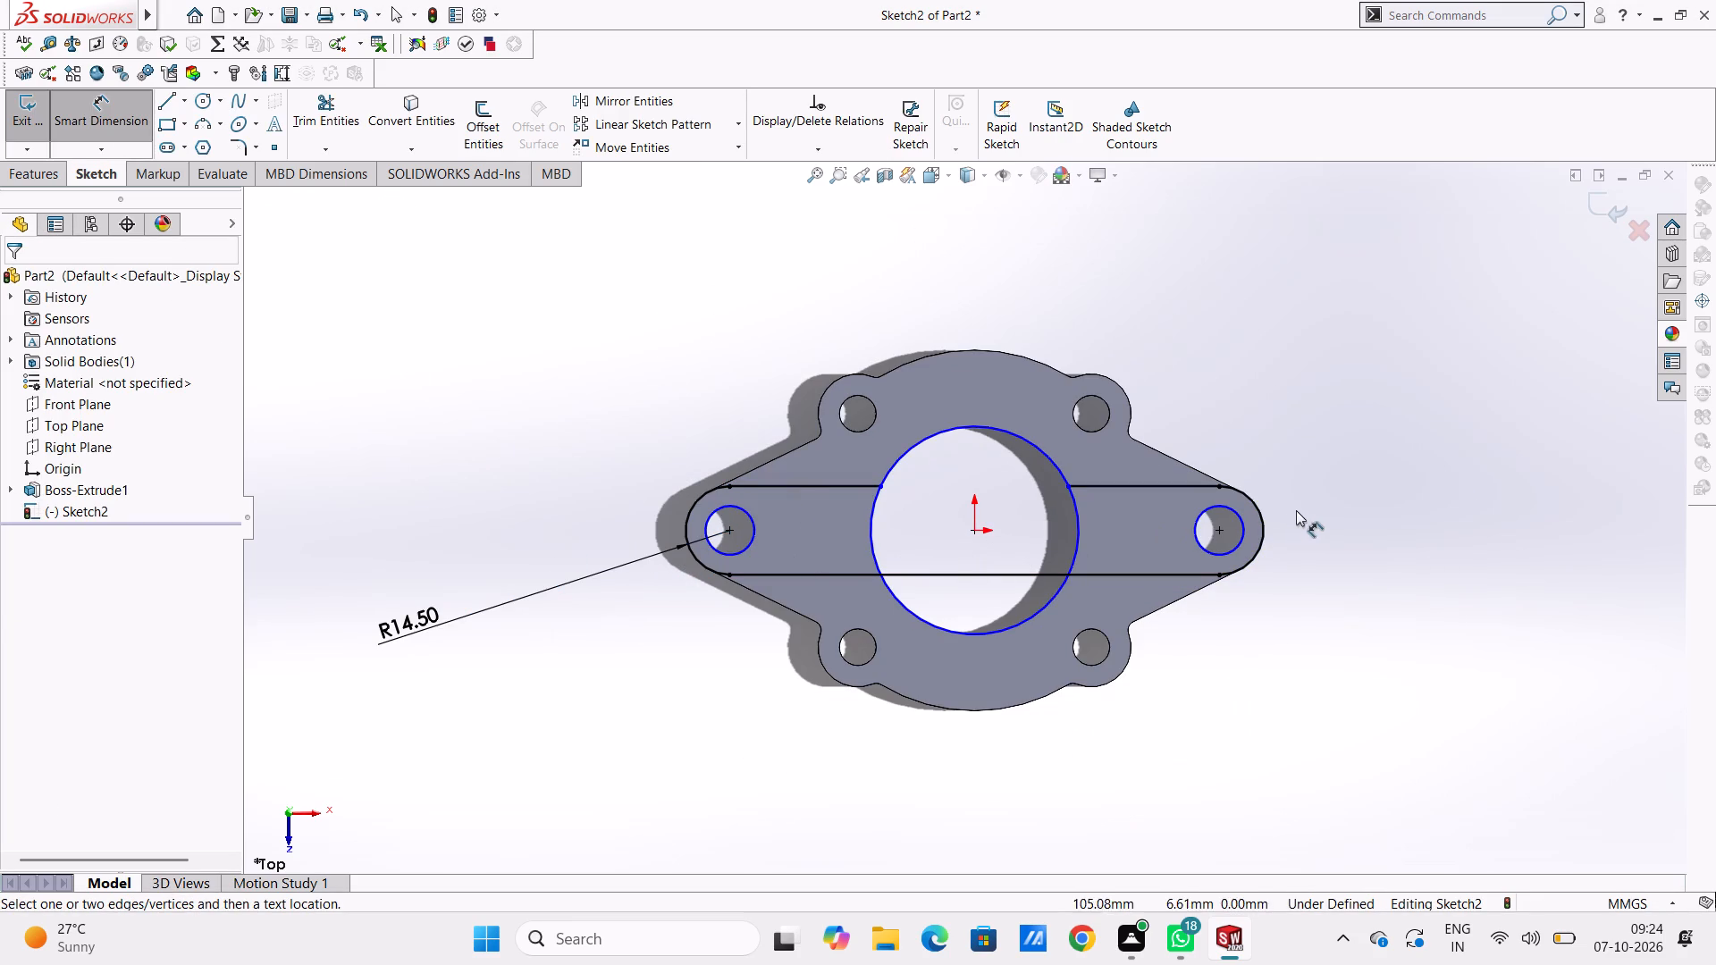
Dimension the sketch circles on the right and left side bolt holes at 16 mm diameter each.
click(1239, 516)
click(1524, 374)
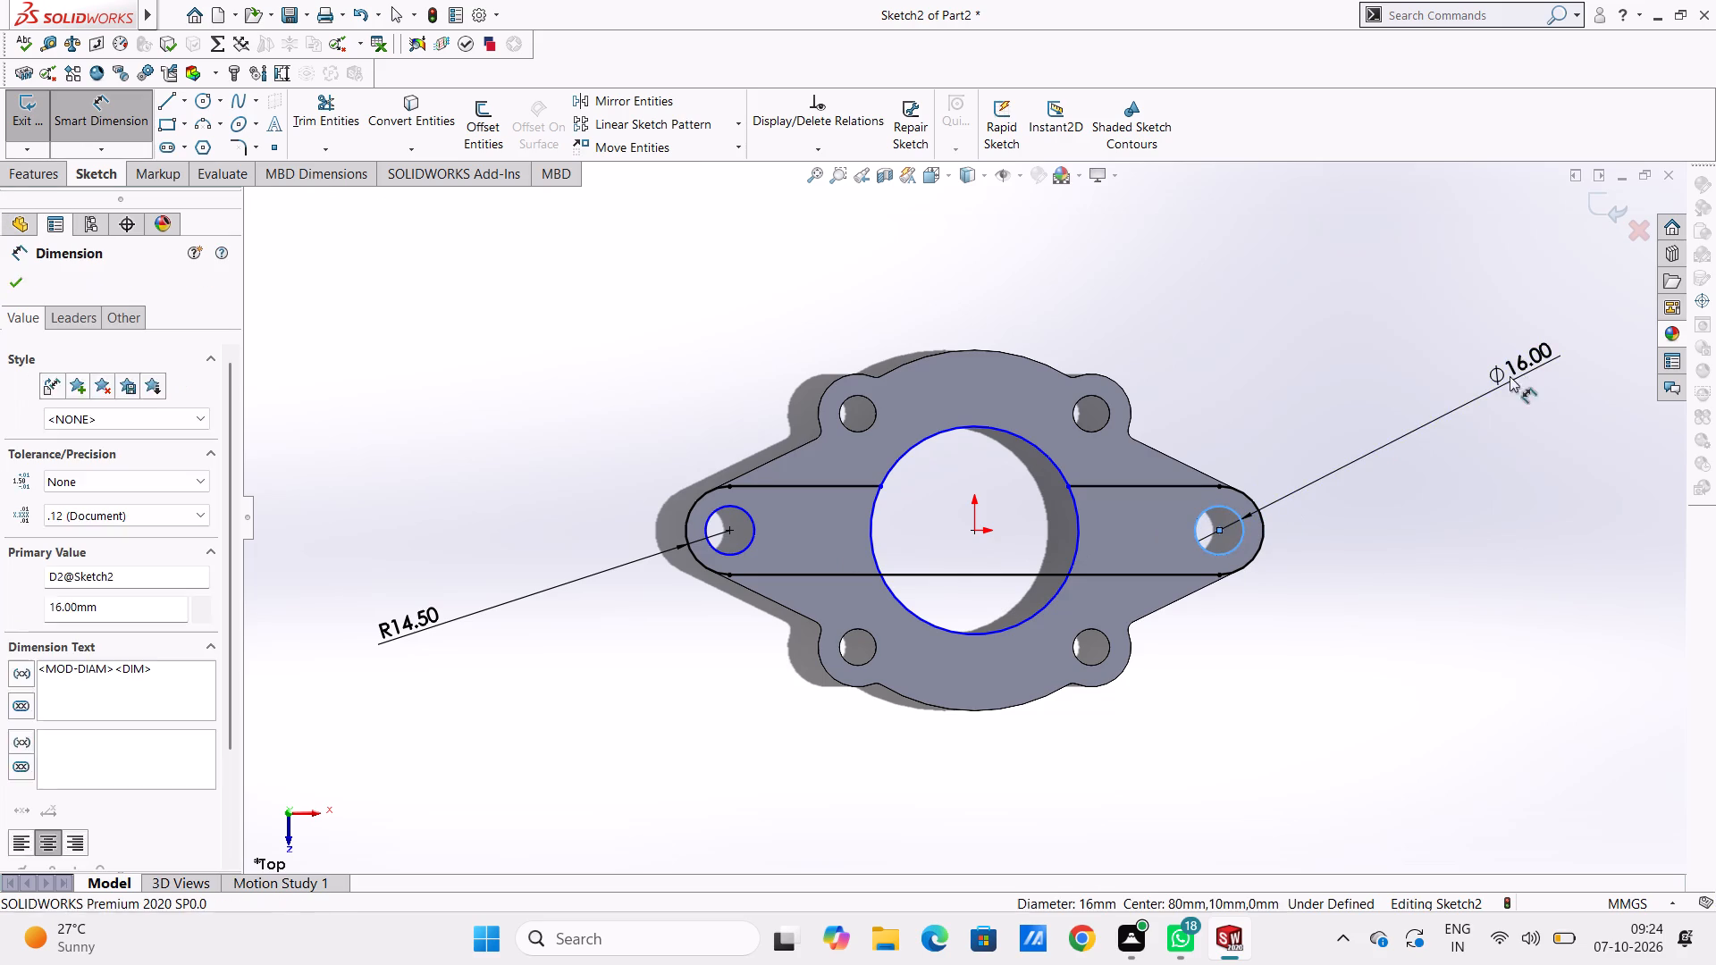
click(1444, 338)
click(1388, 352)
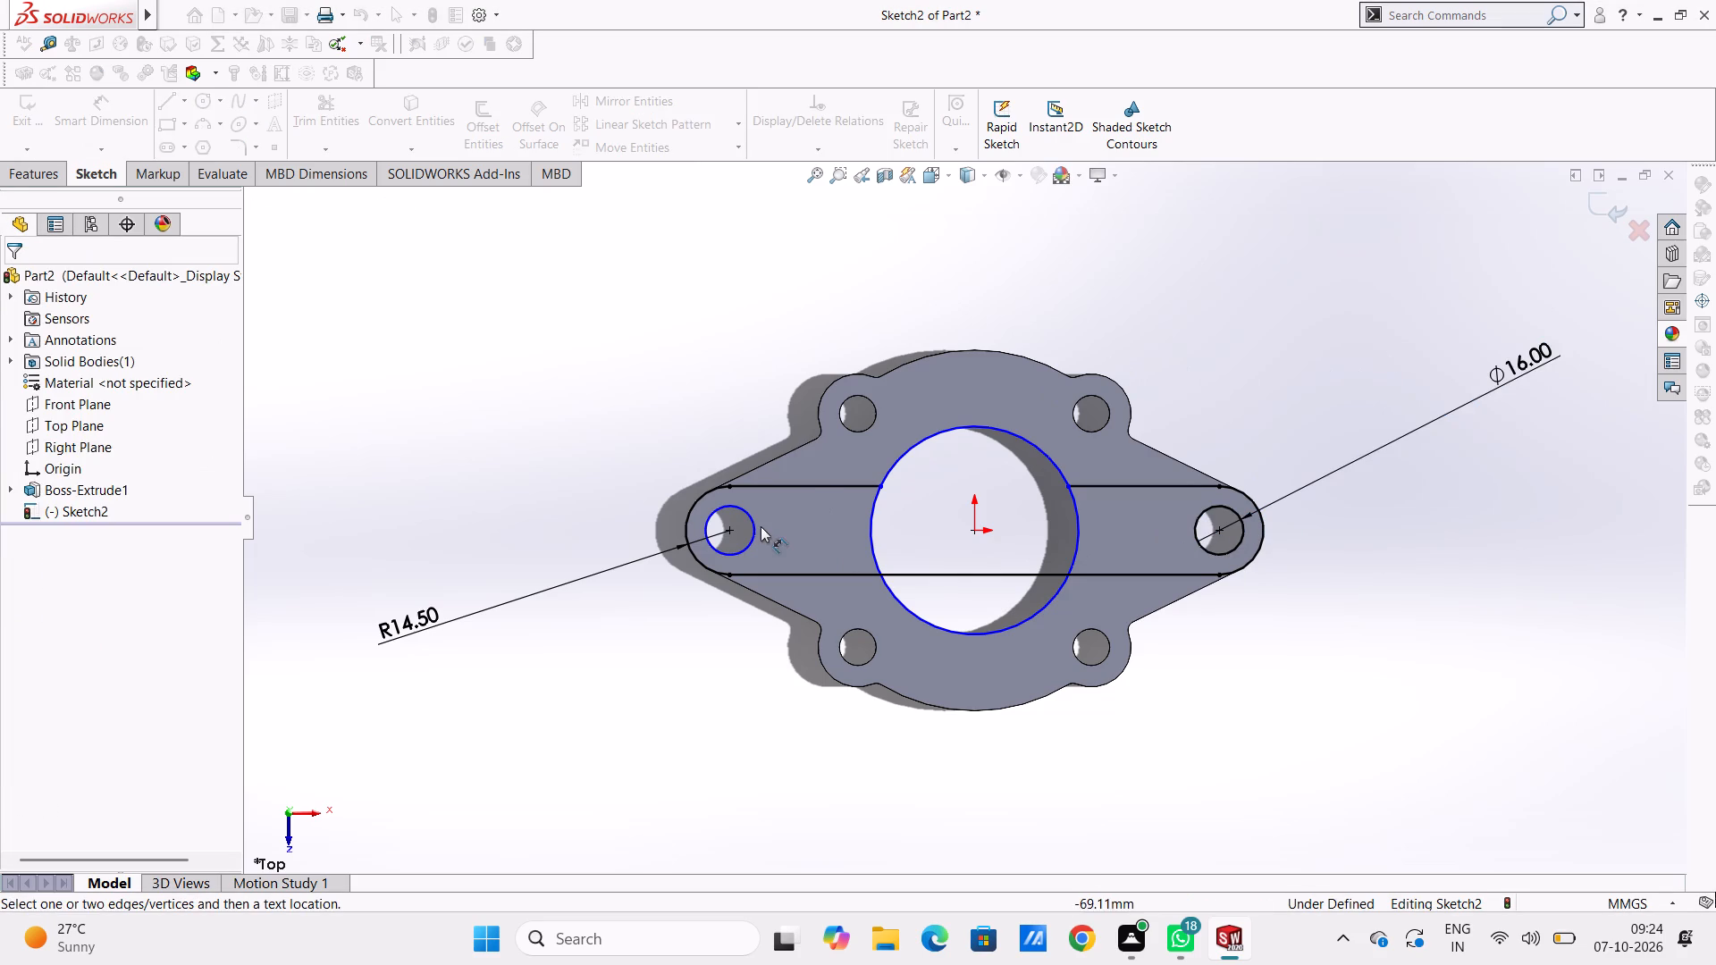
click(757, 526)
click(568, 408)
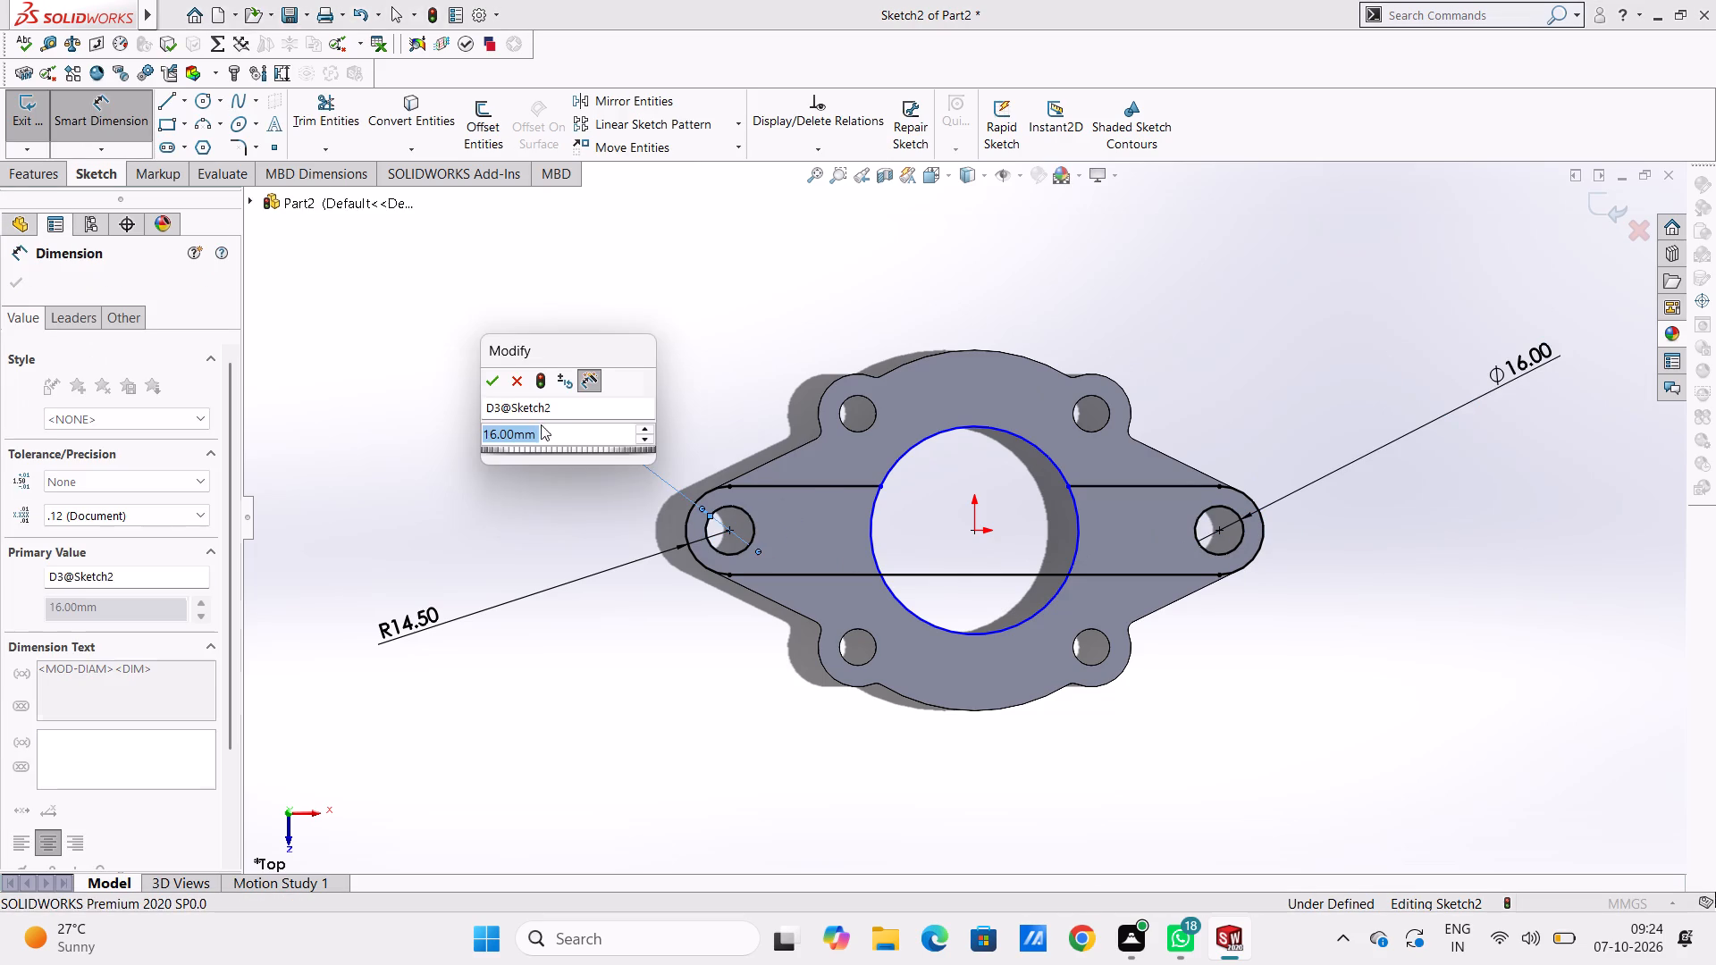
click(495, 379)
click(472, 384)
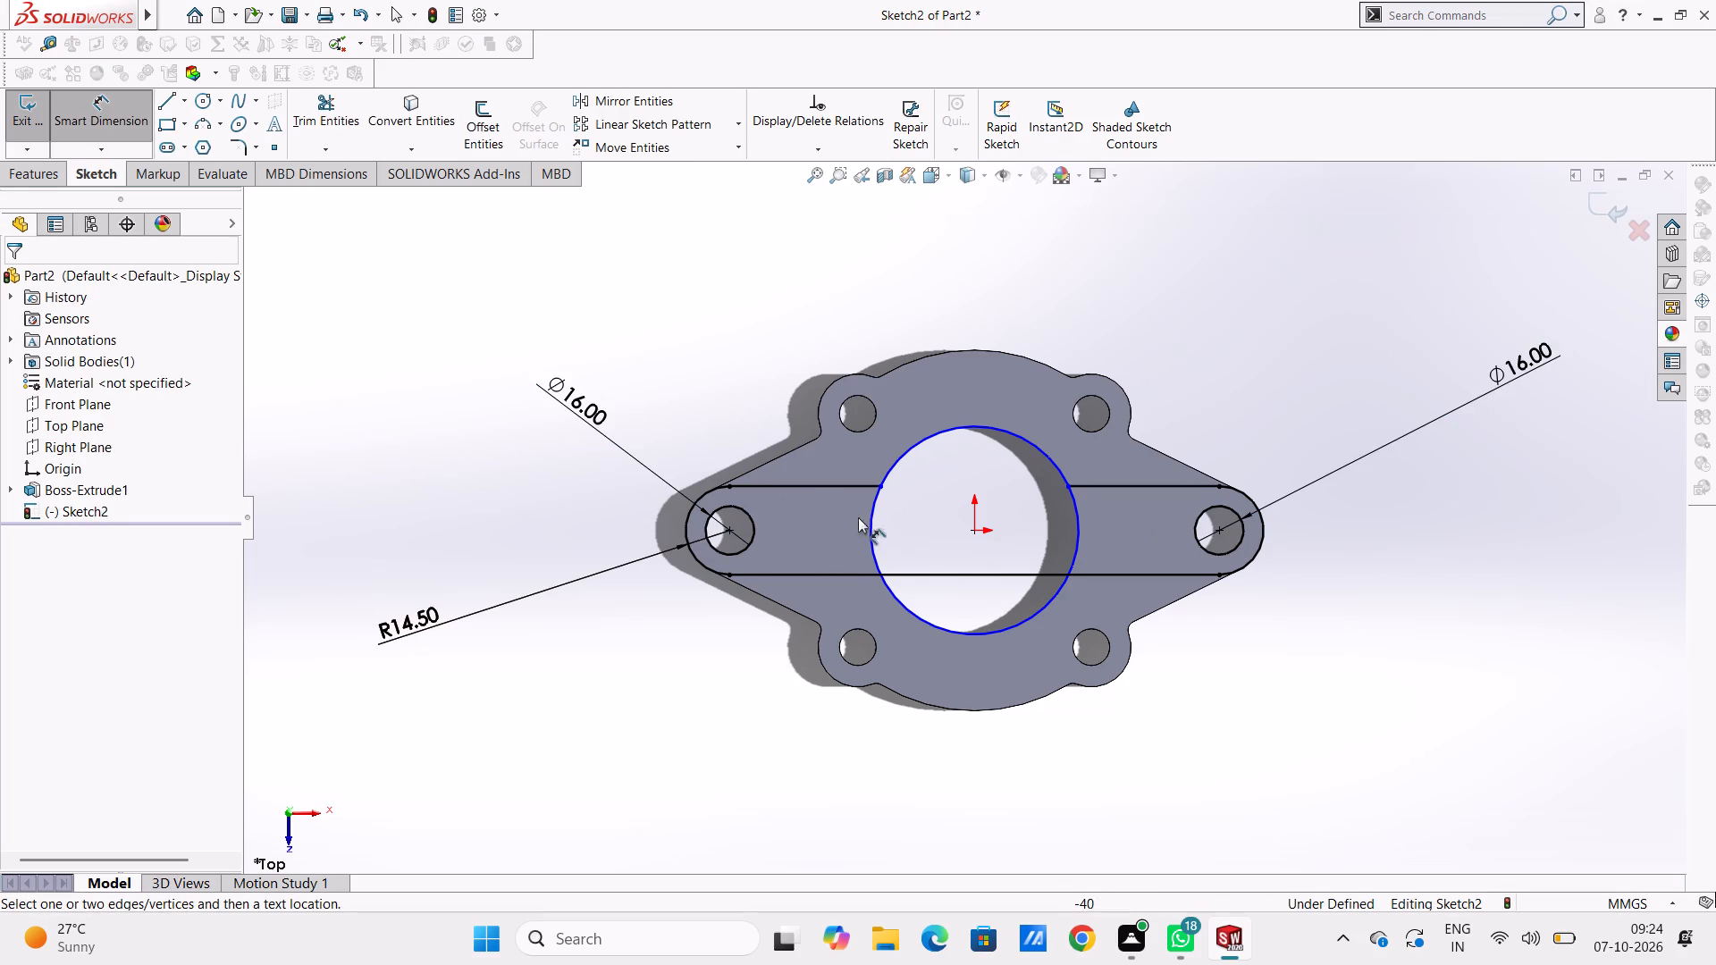
Dimension the central bore circle at 68 mm diameter.
click(876, 503)
click(1350, 331)
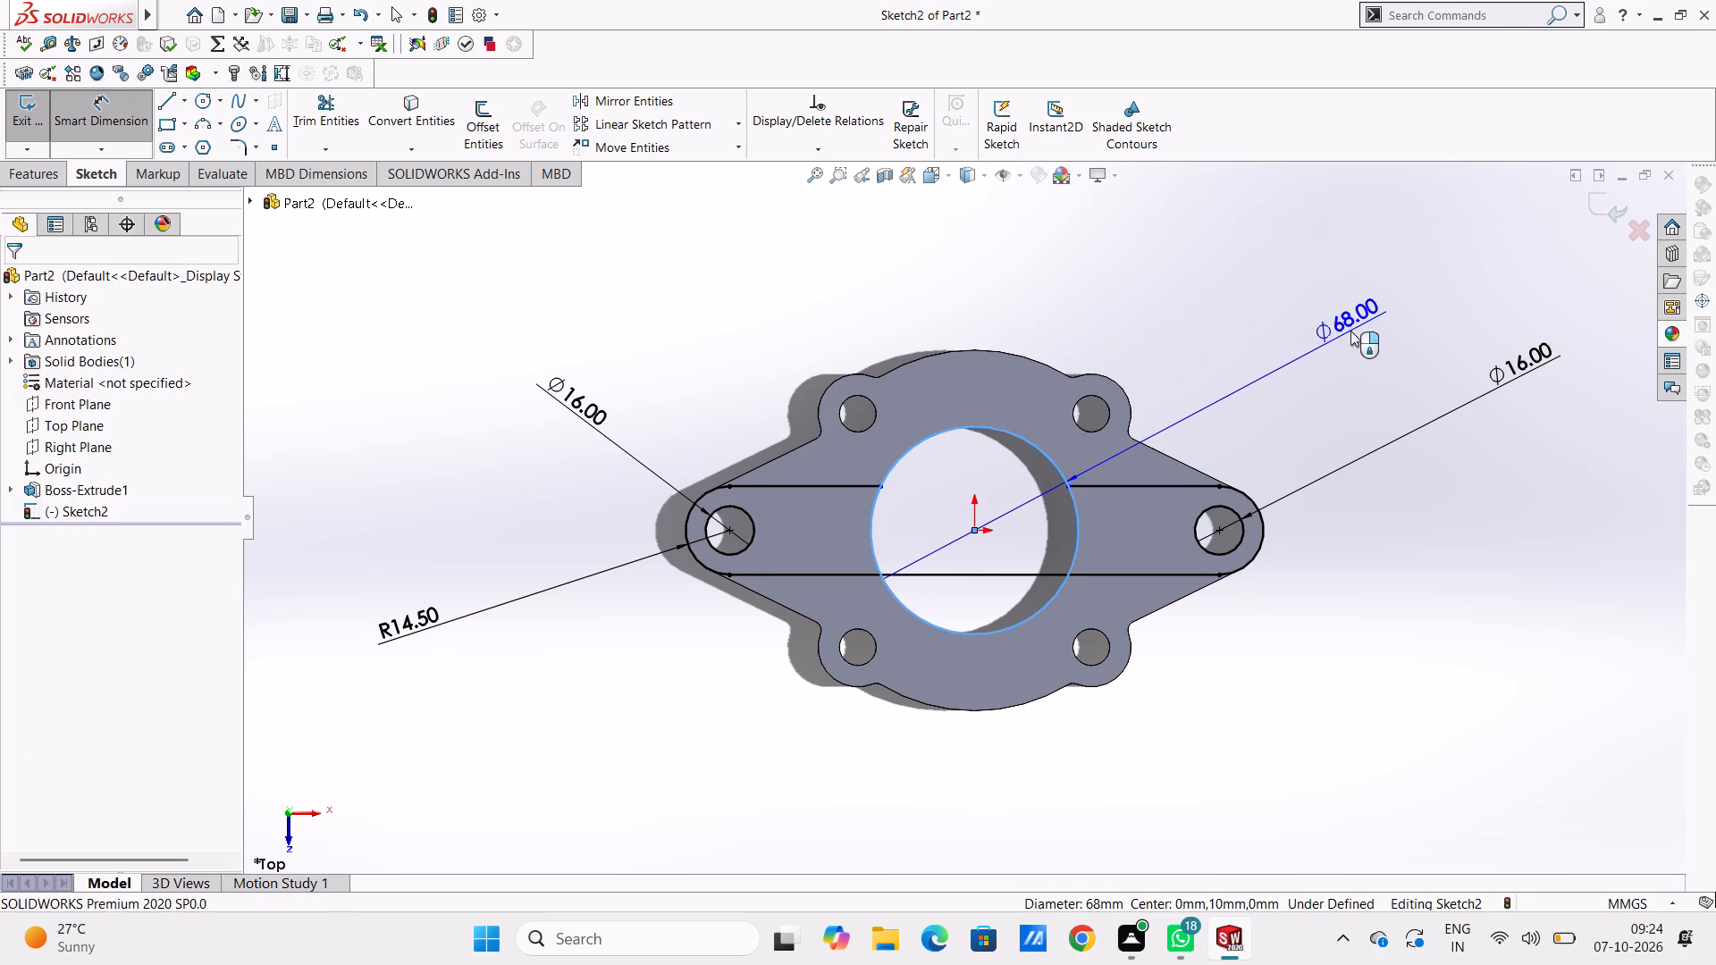
click(1269, 306)
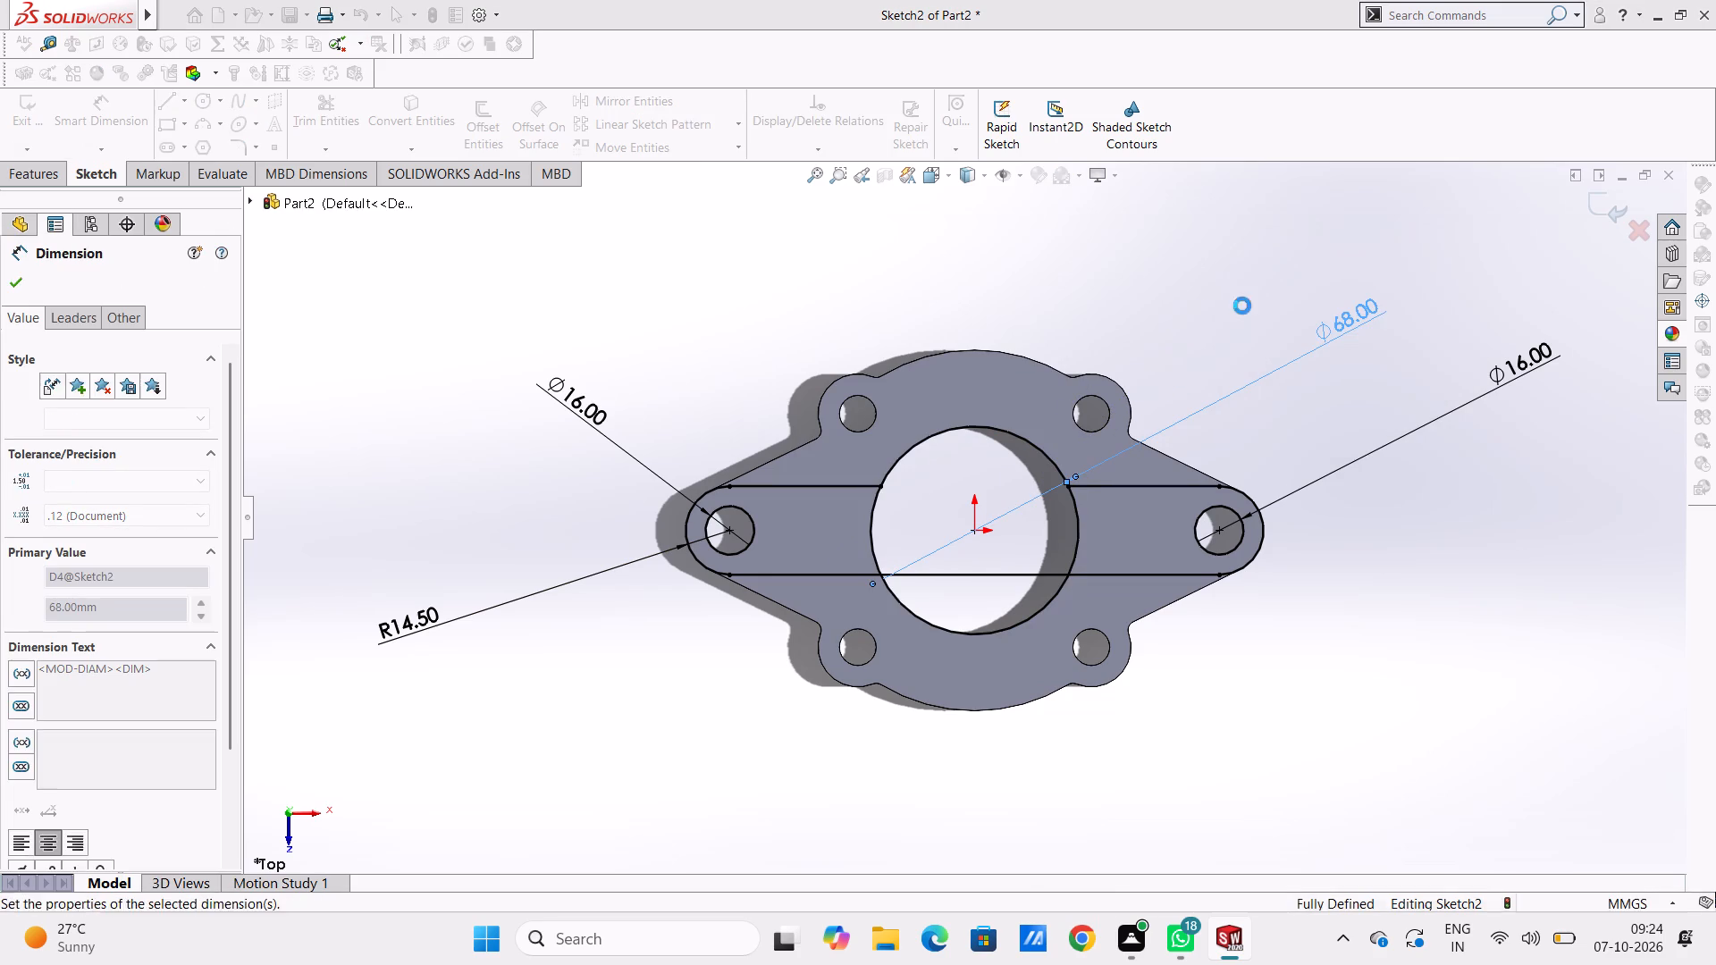
click(1242, 306)
Trim away the lower line inside the bore and the bore circle's upper and lower arcs between the slot lines.
middle_click(1292, 622)
scroll(1285, 622, up, 1)
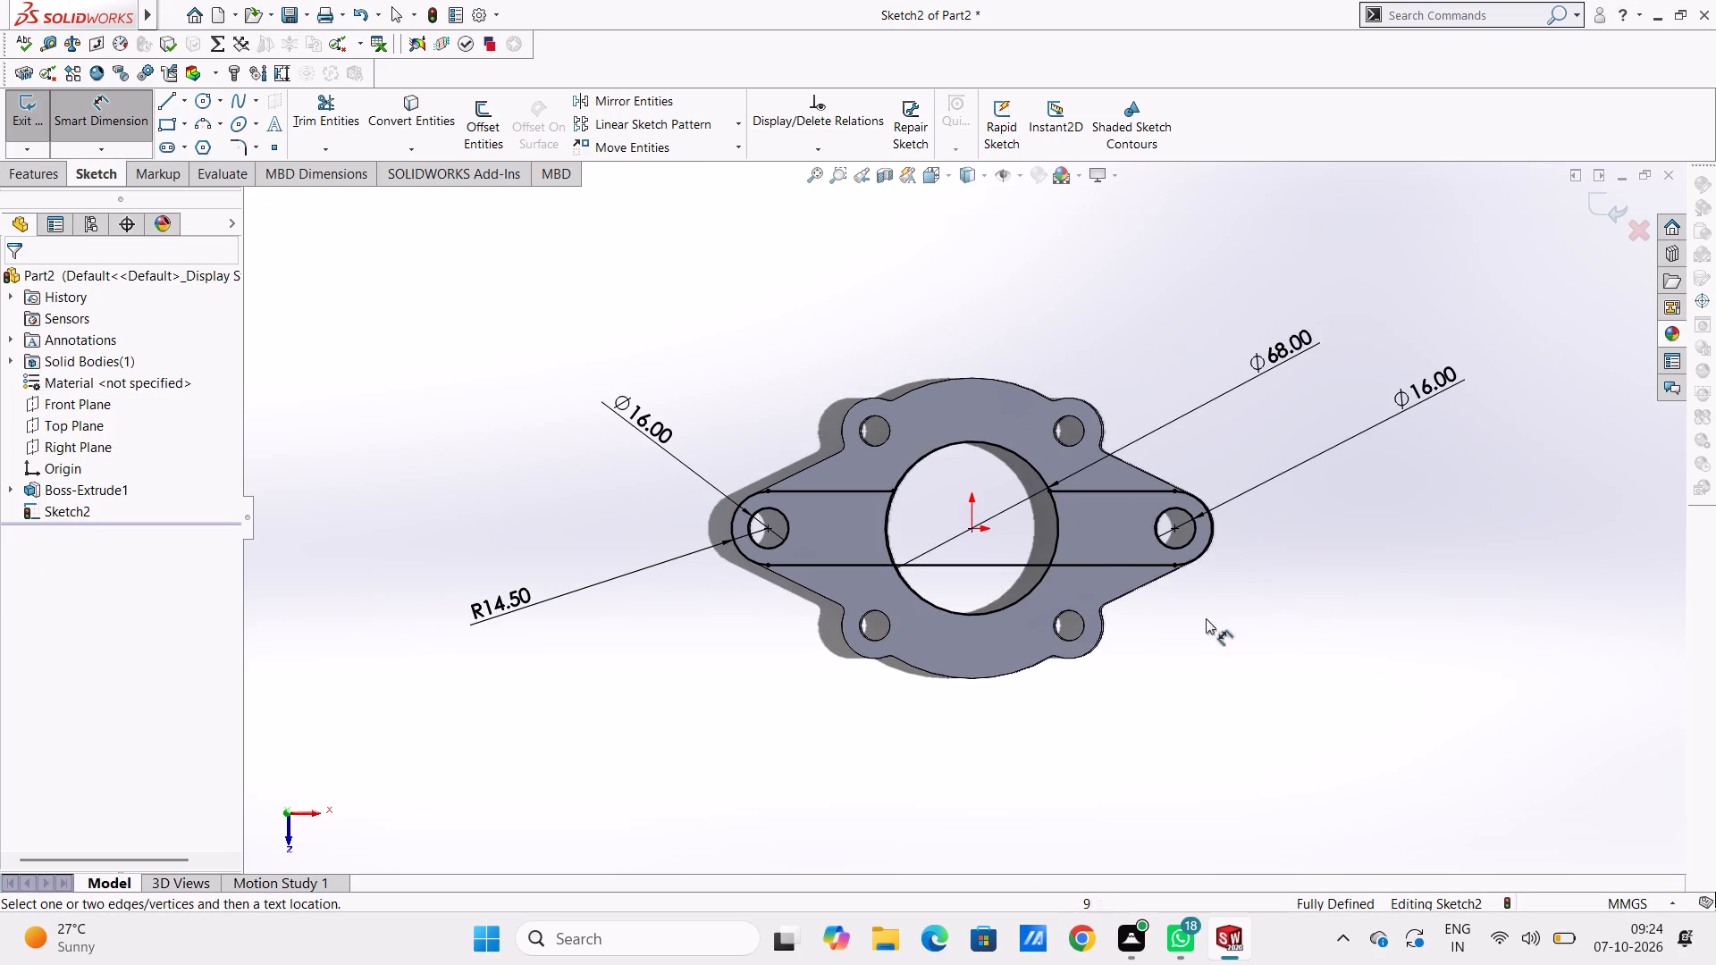
click(337, 107)
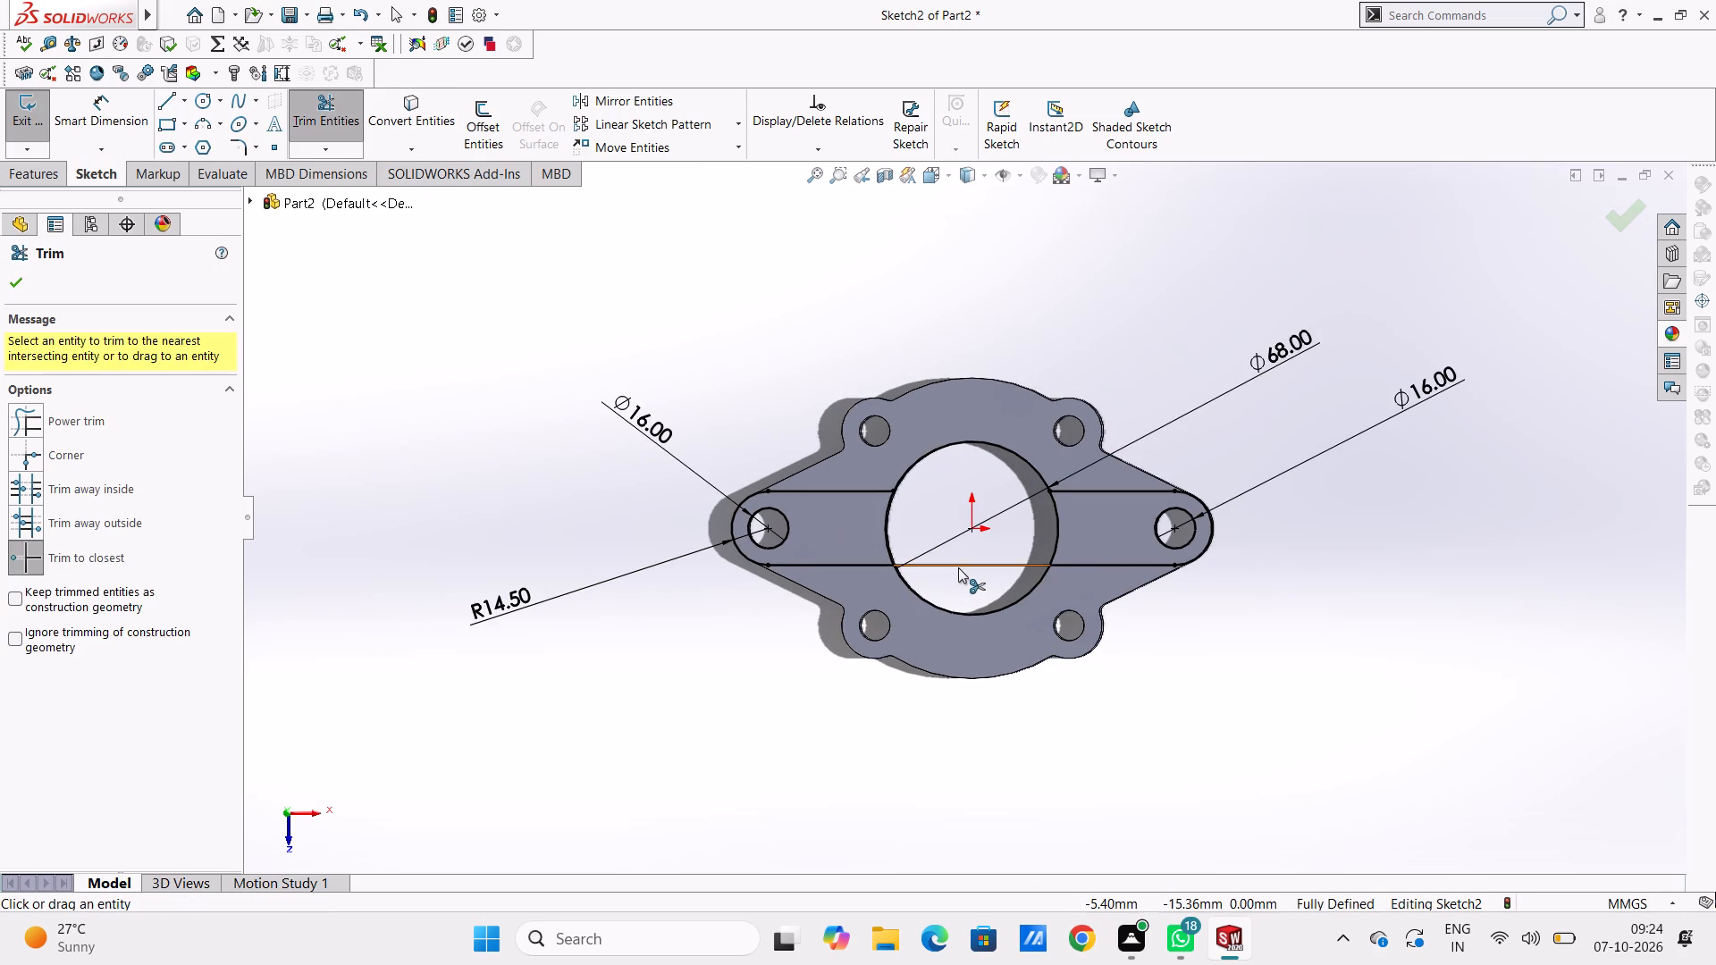
click(958, 567)
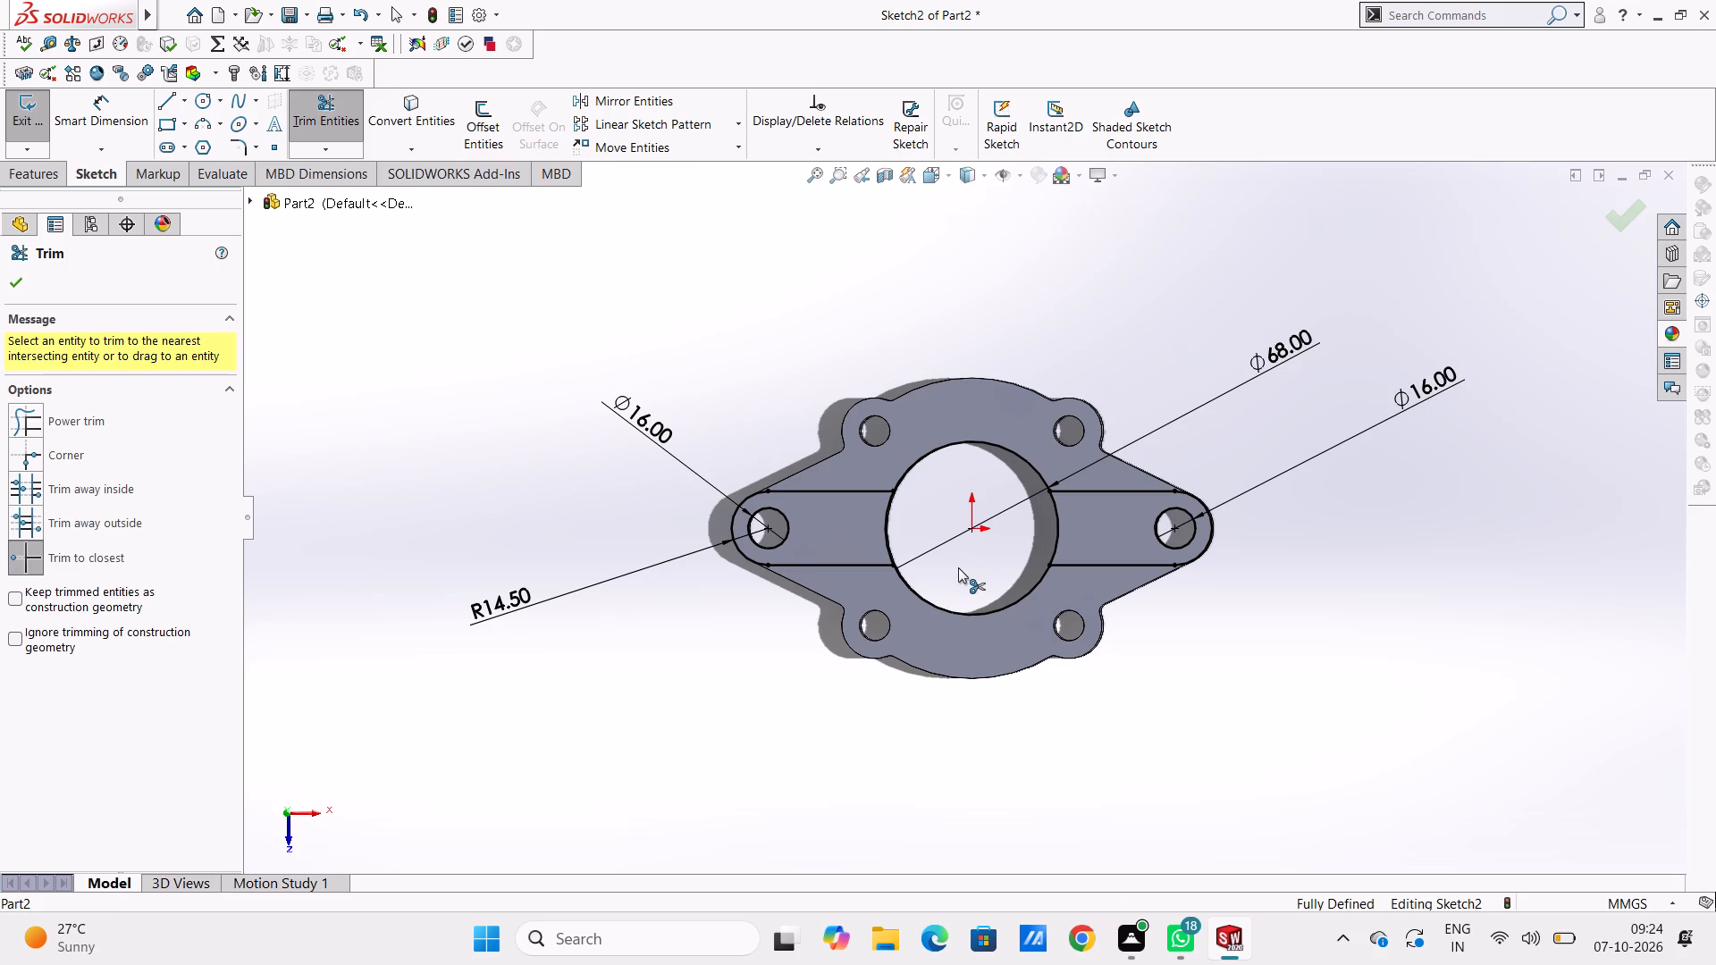
click(929, 449)
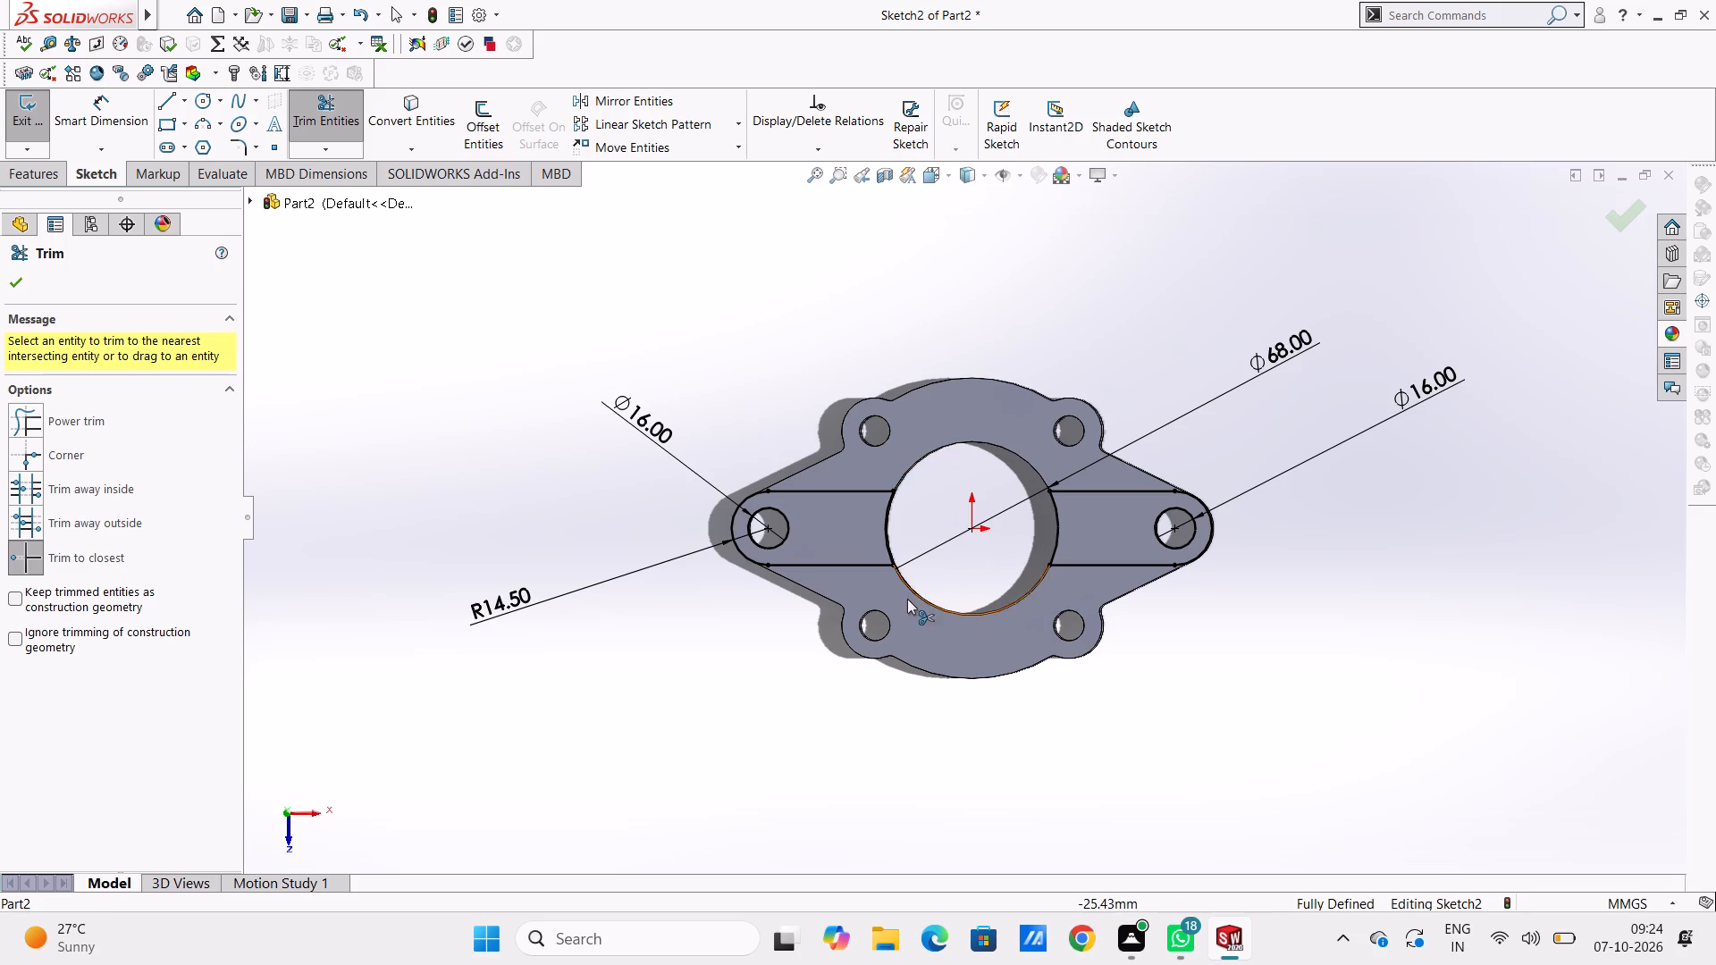
click(921, 599)
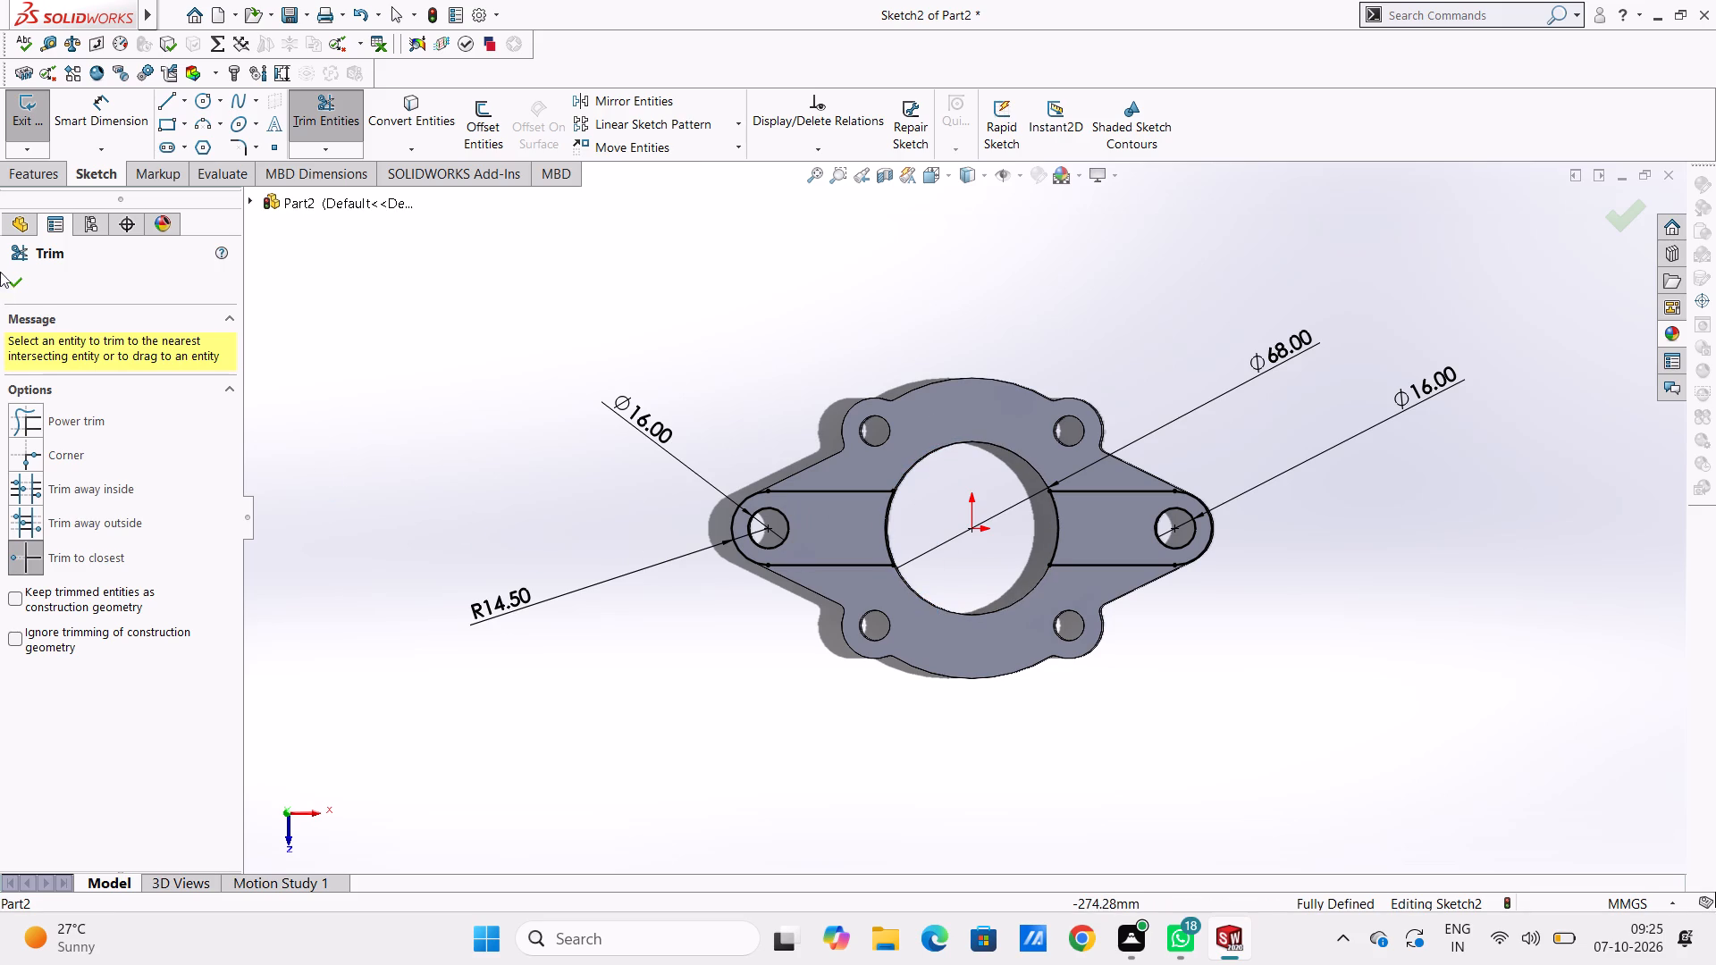
click(12, 281)
Extrude the two trimmed arm profiles as a blind boss 4 mm deep, merged with the plate.
middle_drag(481, 519, 540, 466)
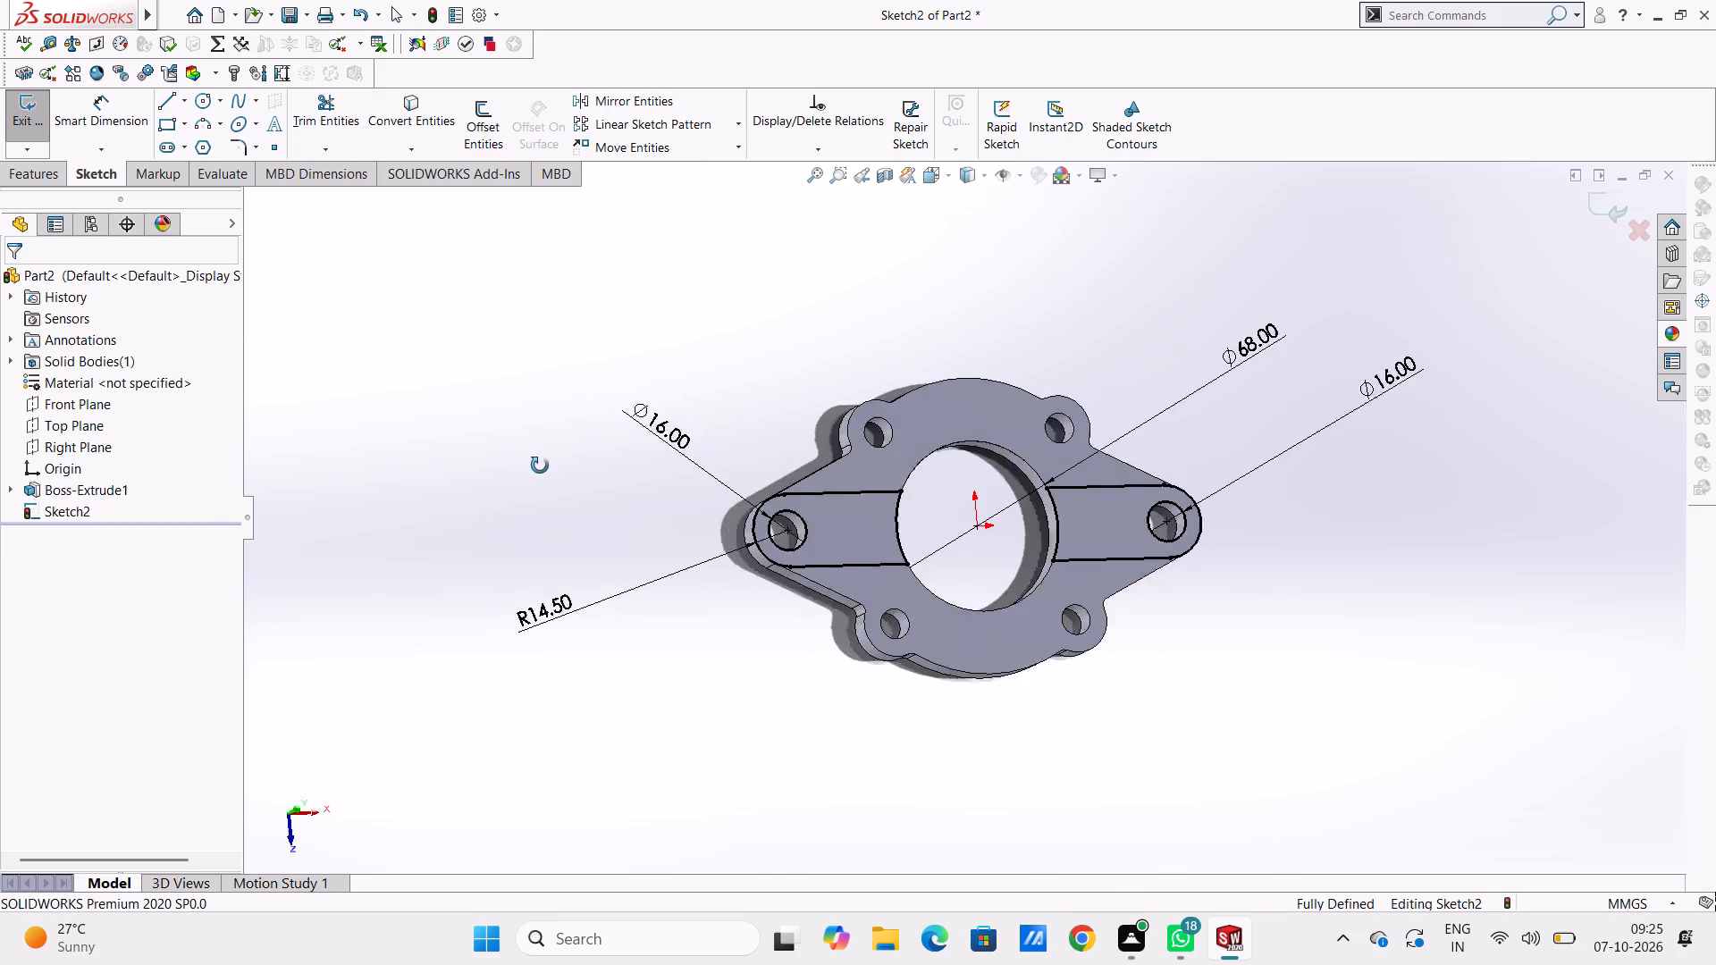
middle_drag(540, 466, 465, 364)
scroll(945, 517, down, 4)
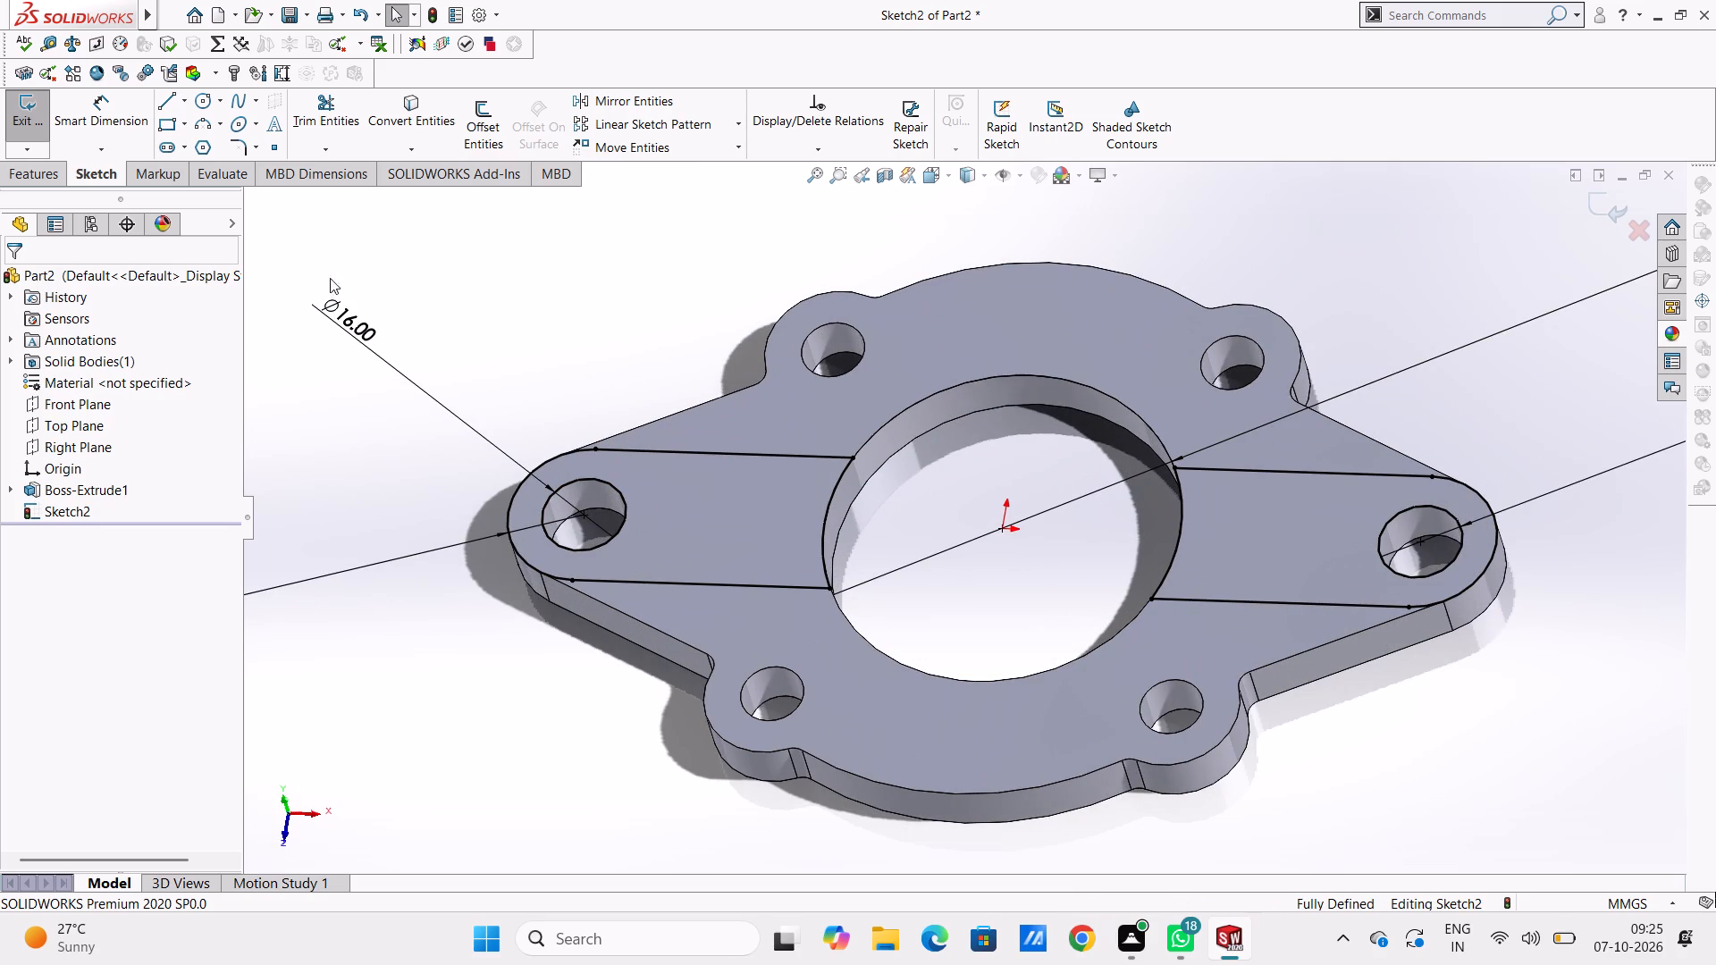
click(35, 177)
click(30, 122)
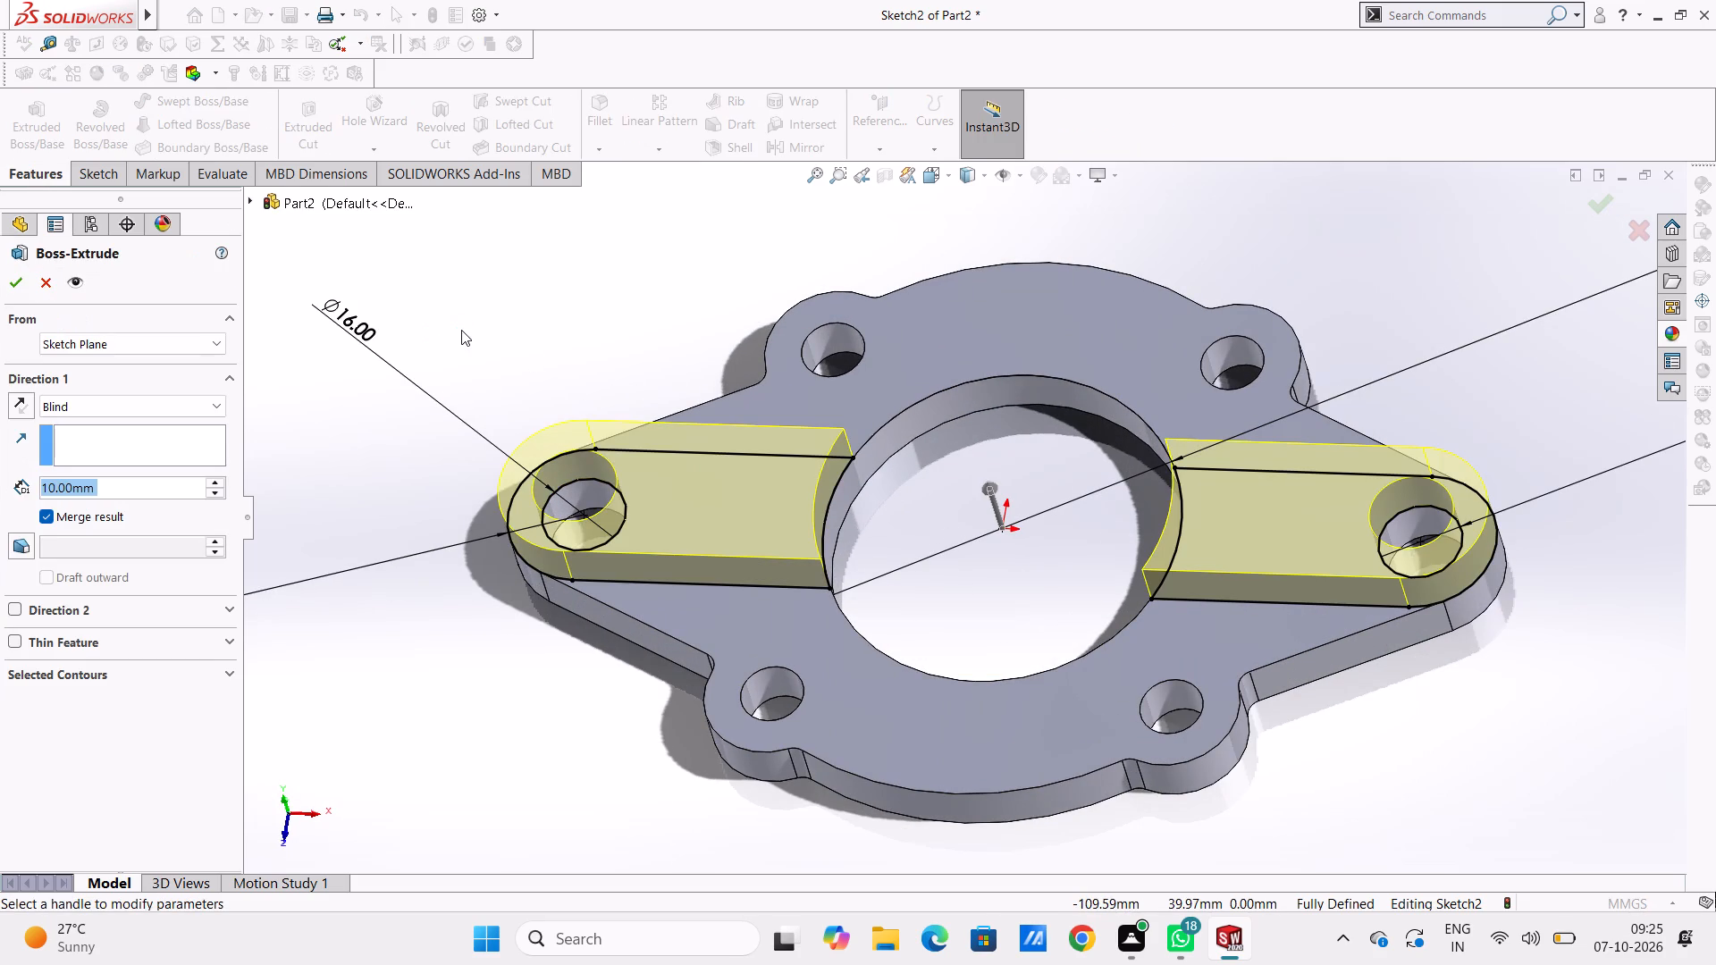
key(4)
key(Return)
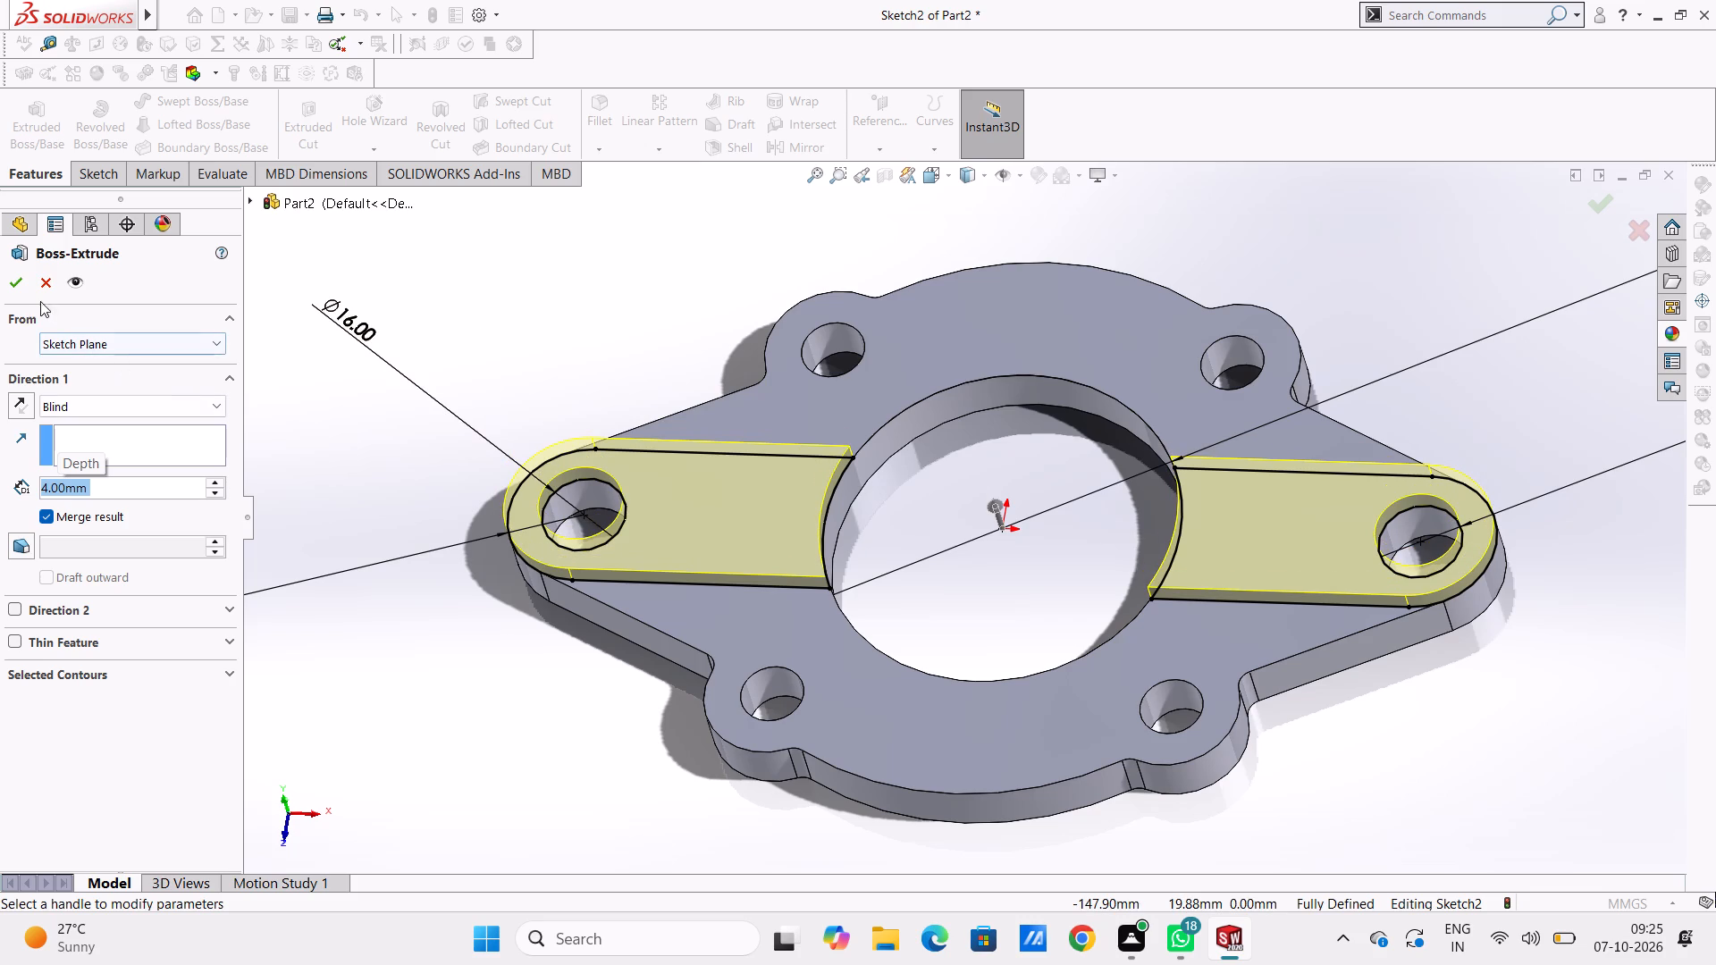
click(18, 287)
click(416, 306)
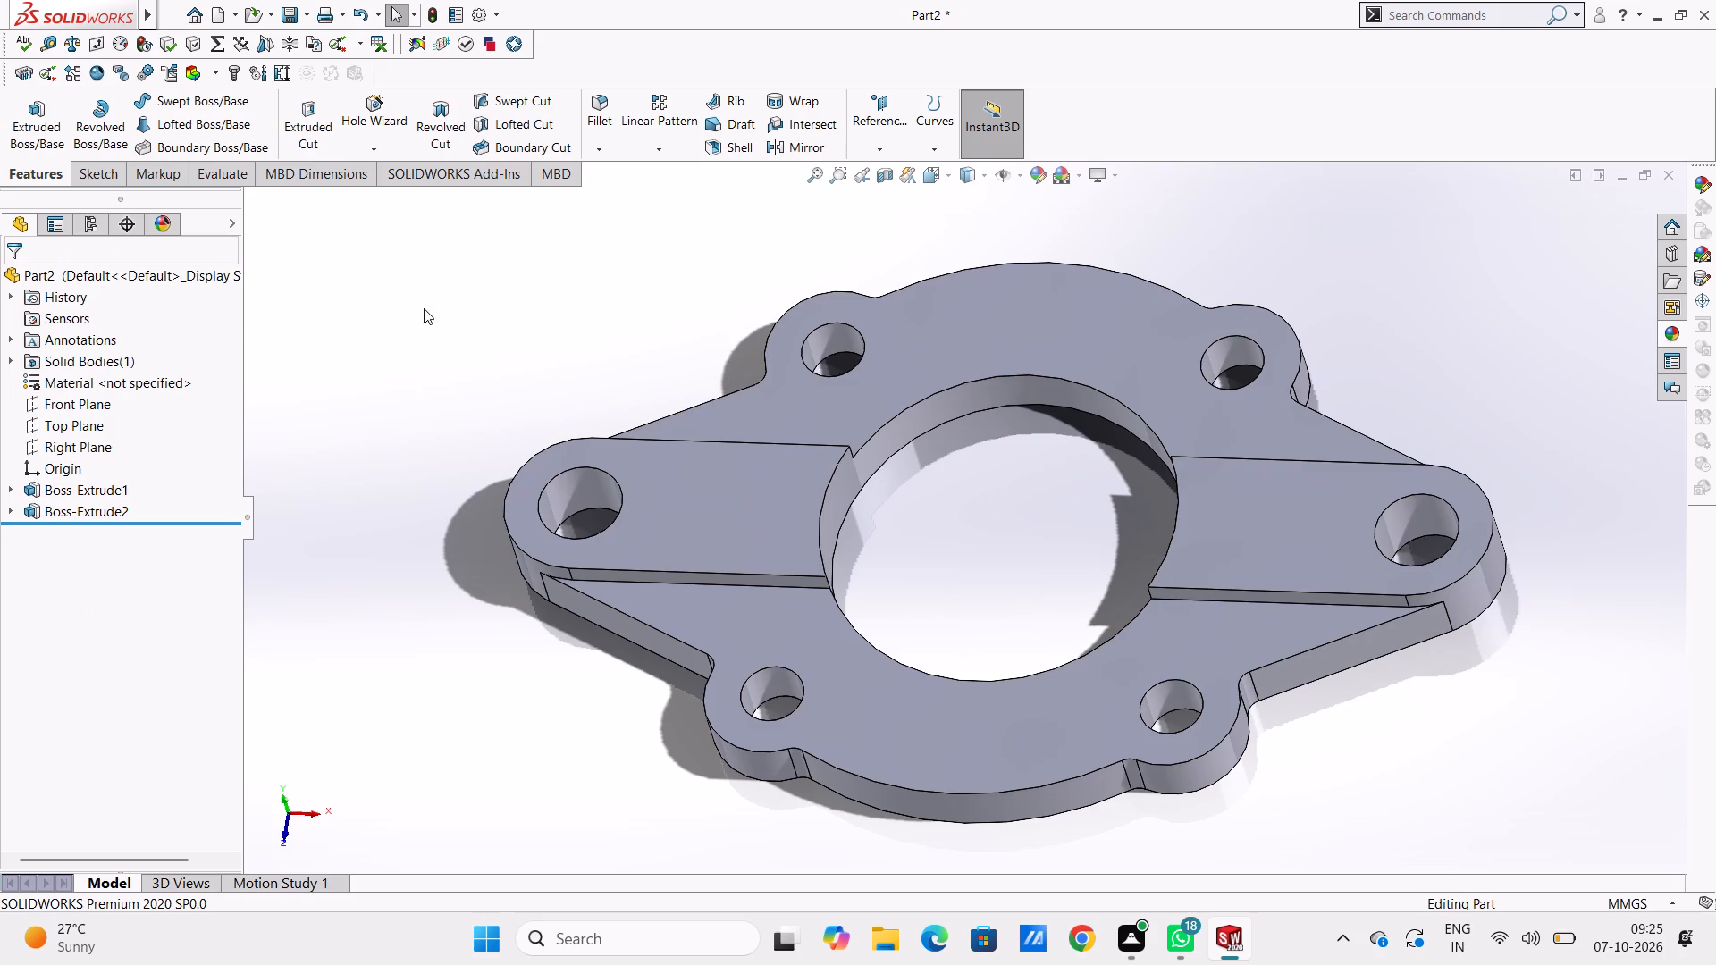
Examine the flange and its raised side arms from several angles and from the top.
scroll(483, 337, up, 4)
middle_drag(512, 375, 598, 384)
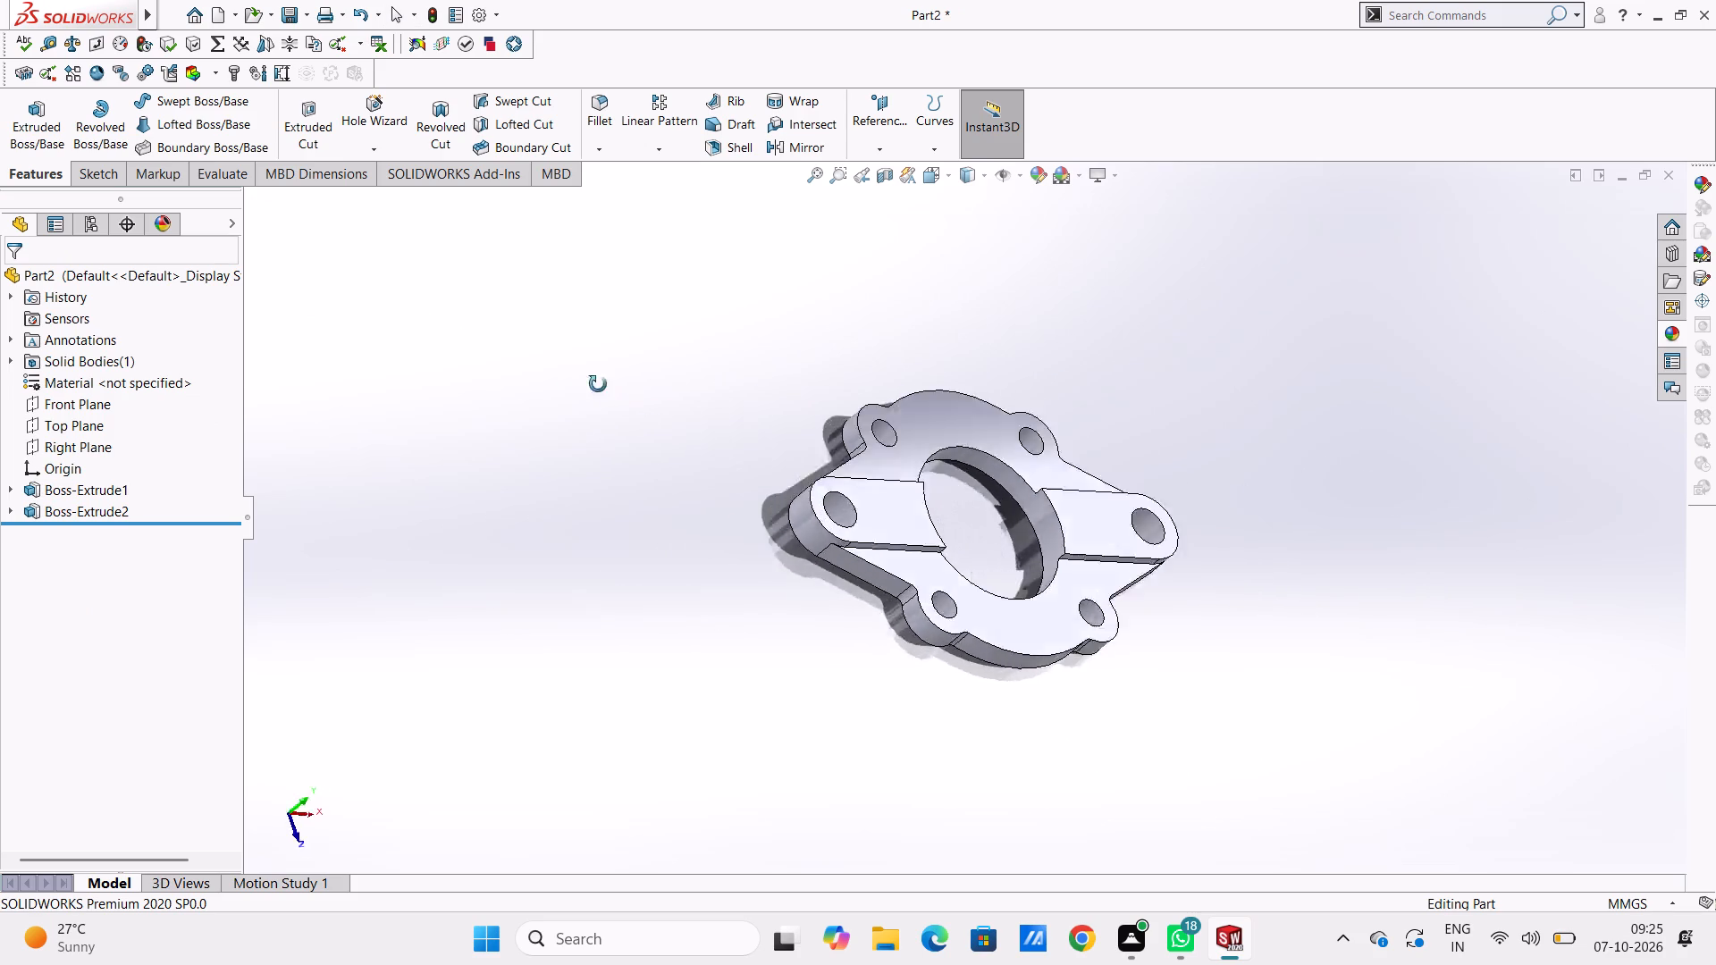
middle_drag(598, 384, 513, 465)
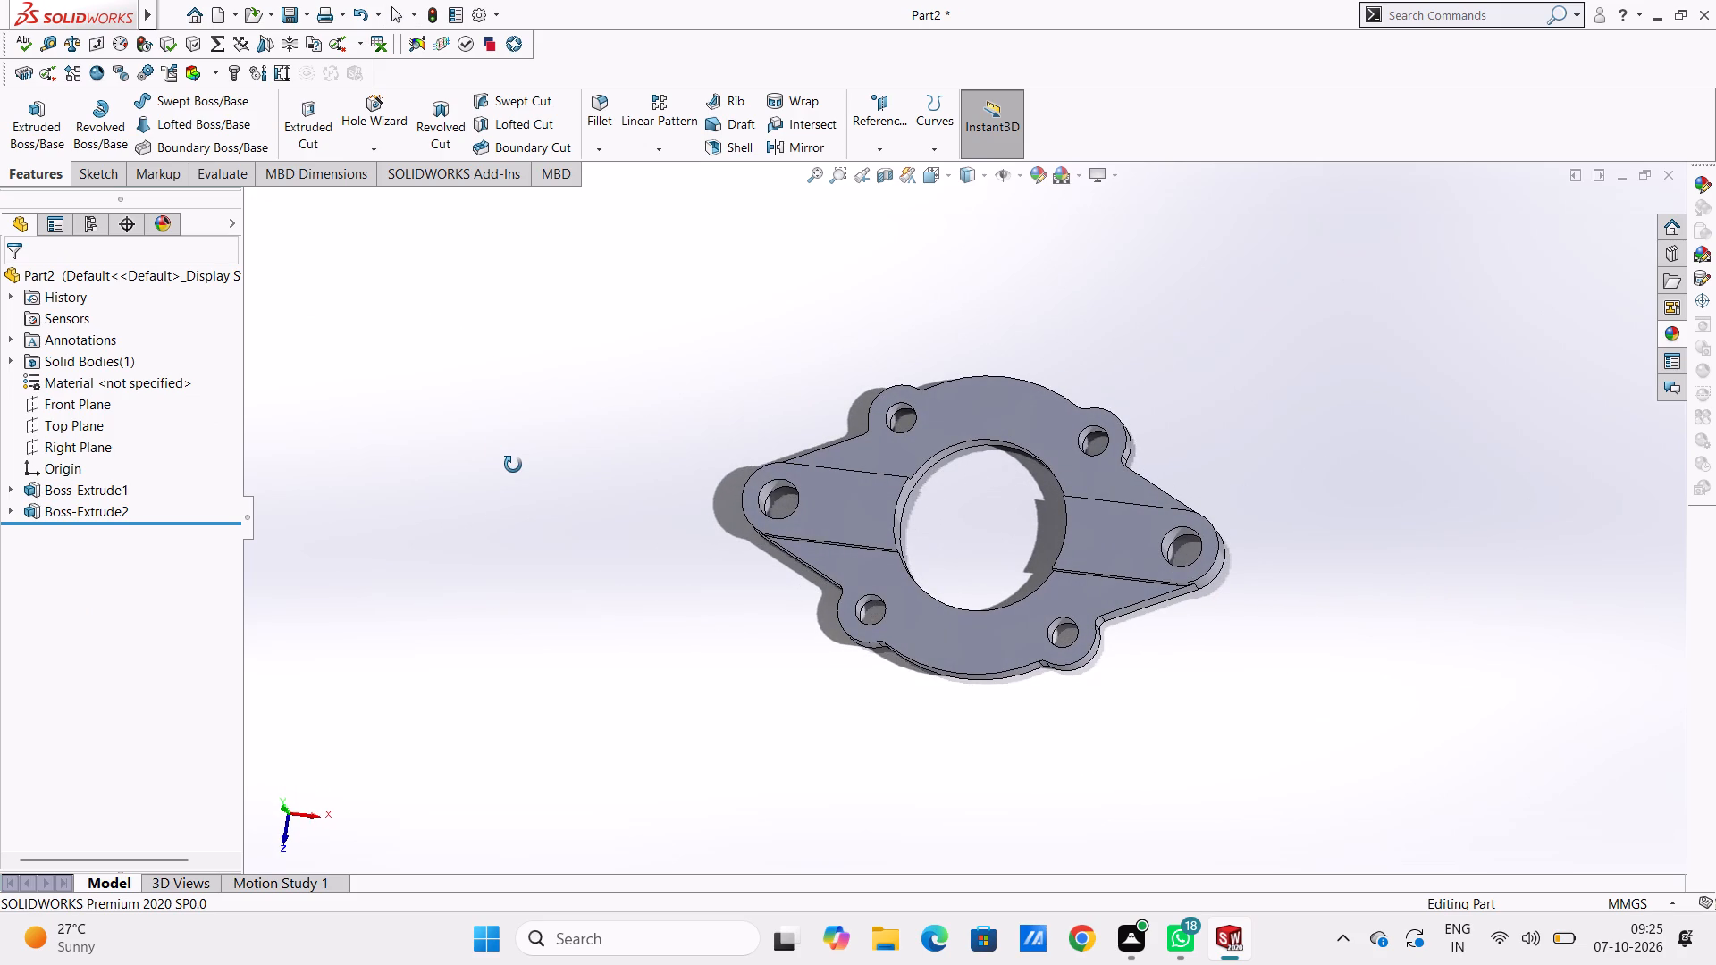
middle_drag(513, 465, 566, 468)
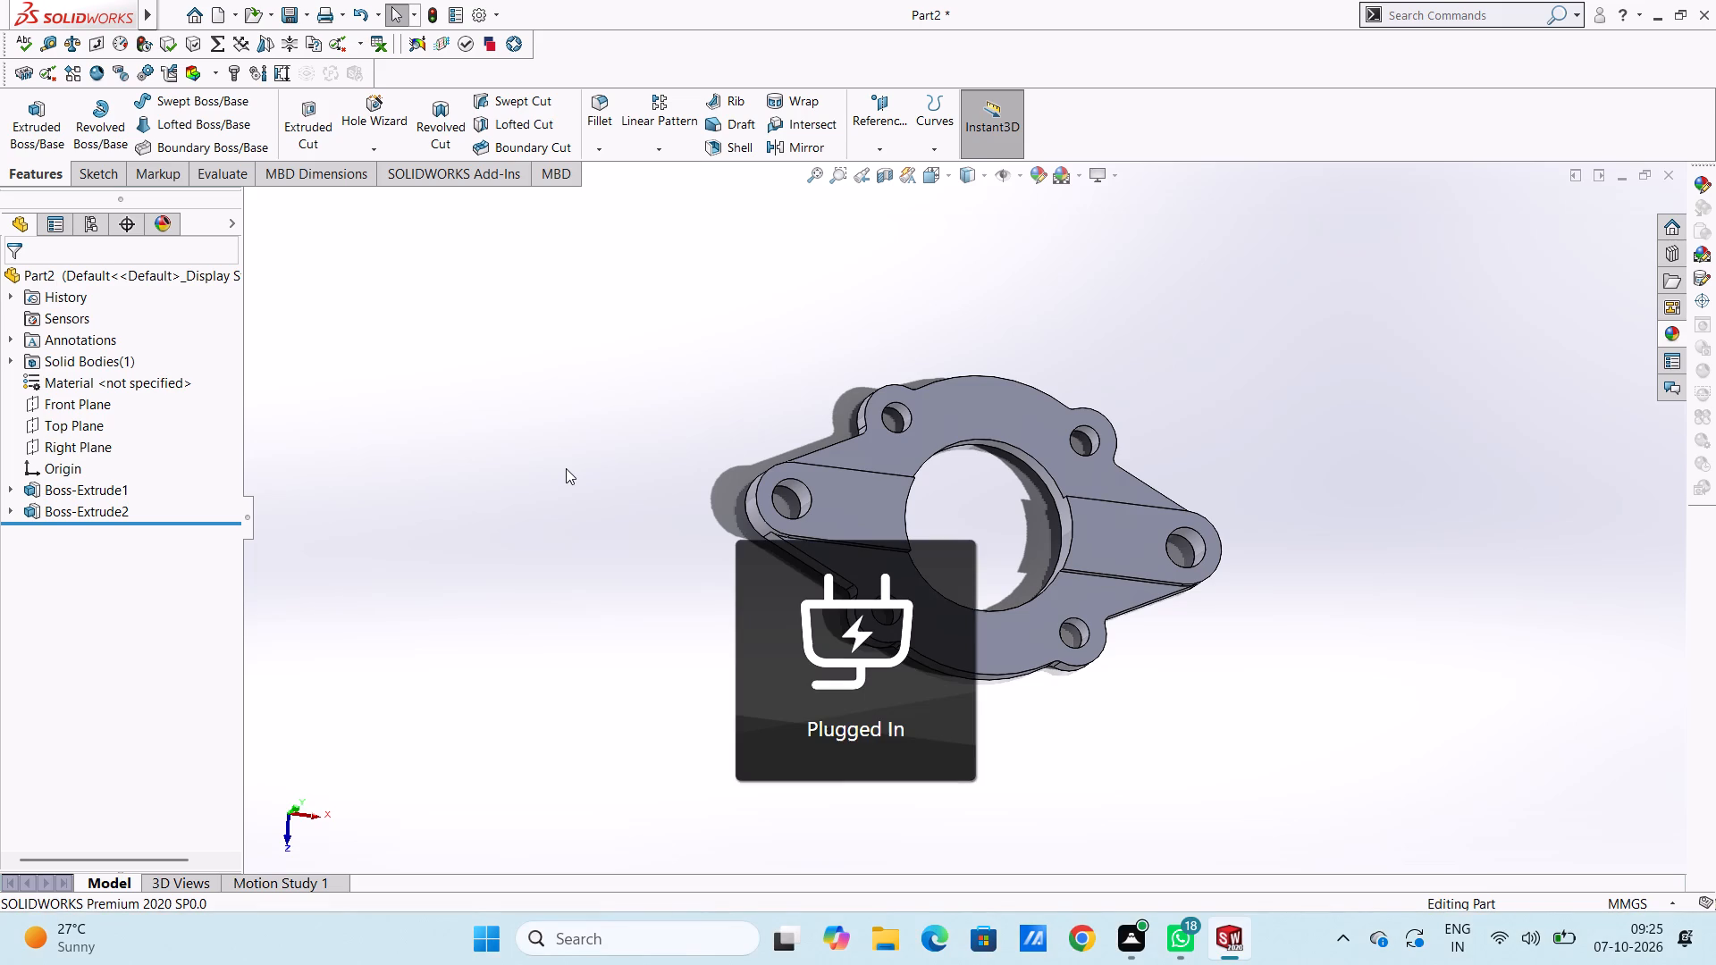
middle_drag(732, 390, 686, 403)
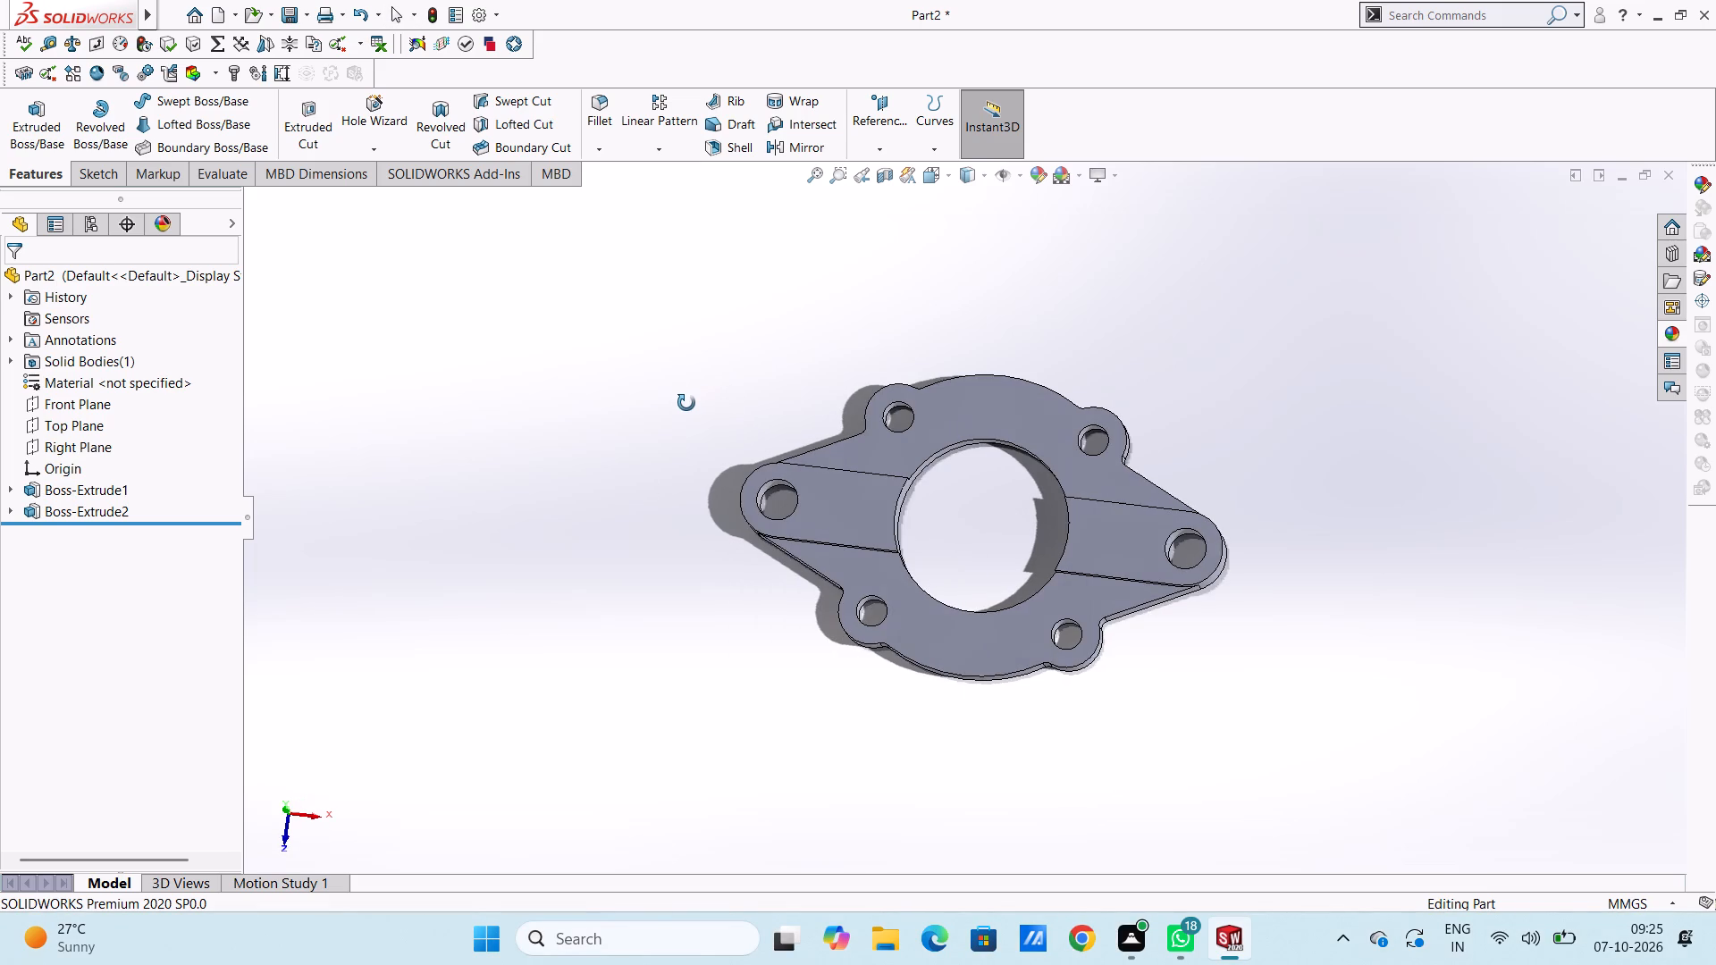
middle_drag(686, 403, 690, 405)
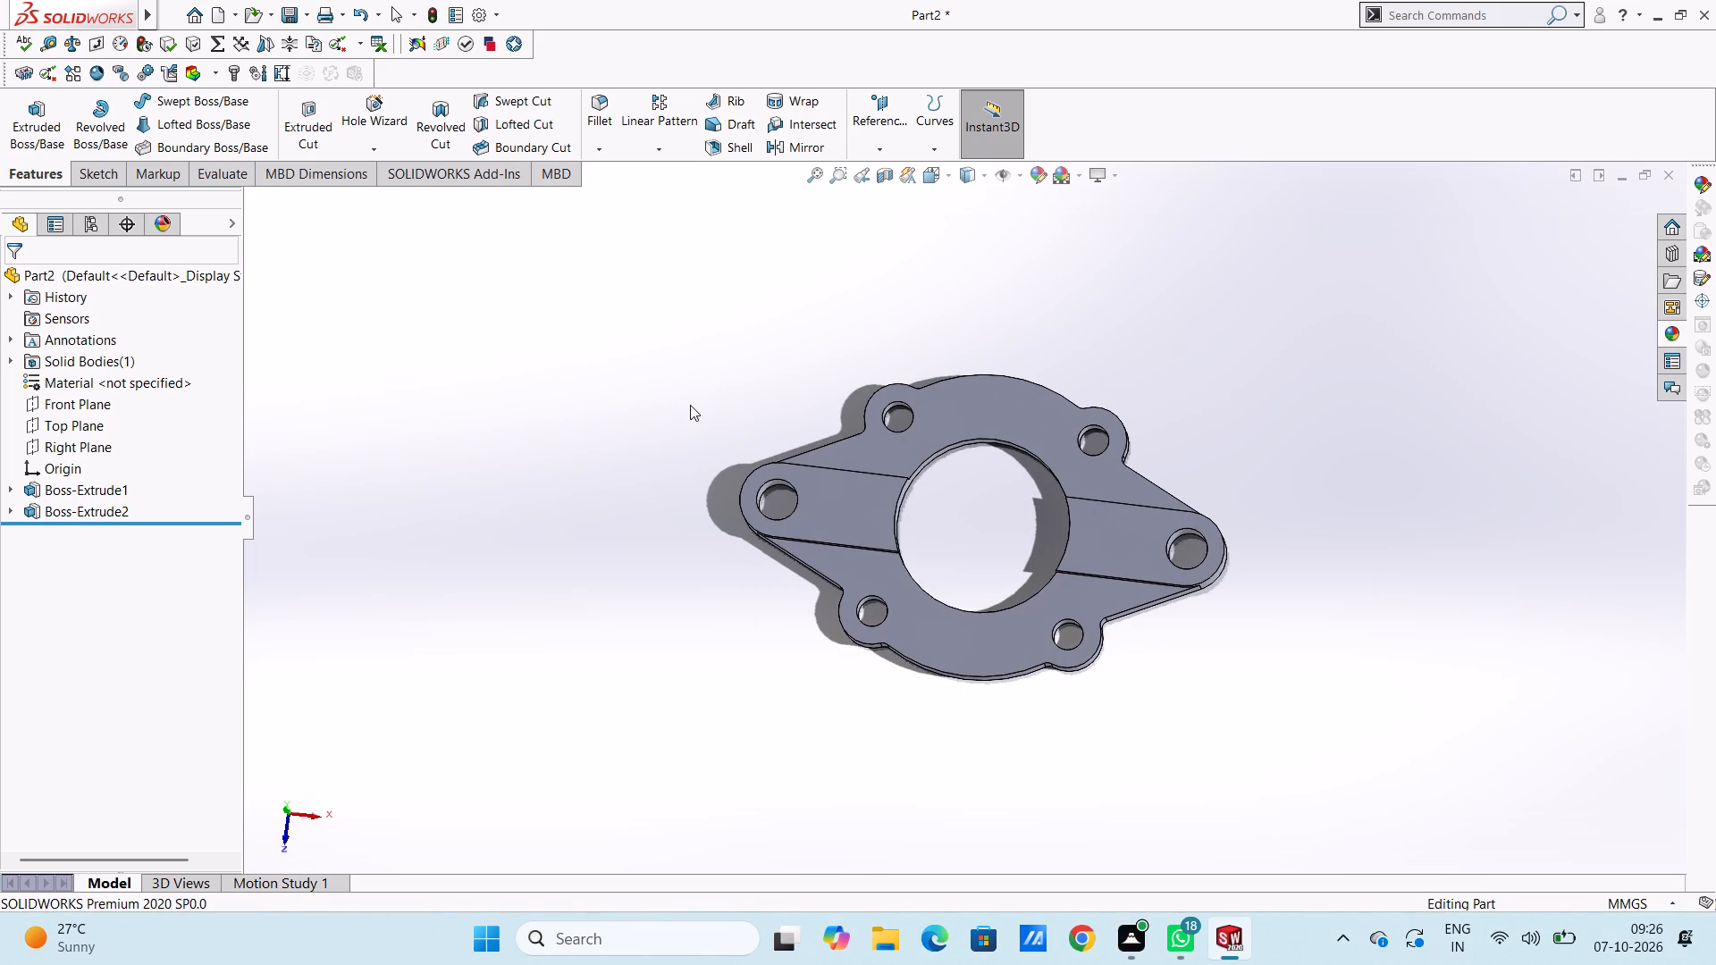
key(ctrl+5)
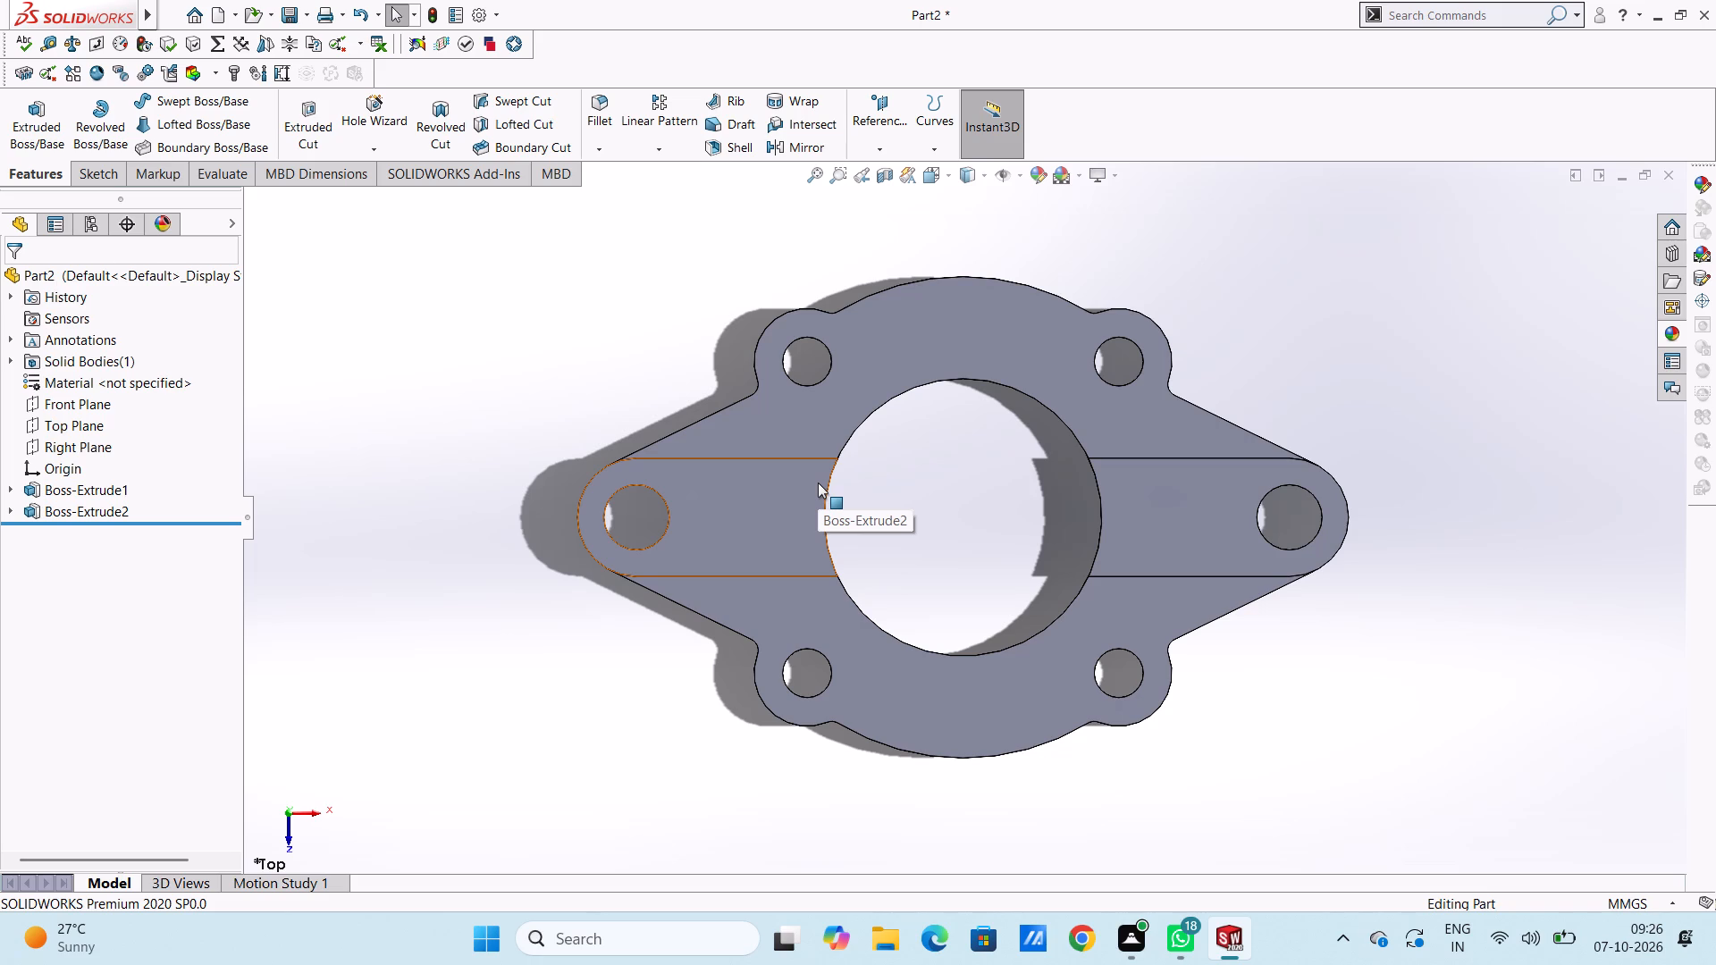
scroll(818, 482, up, 2)
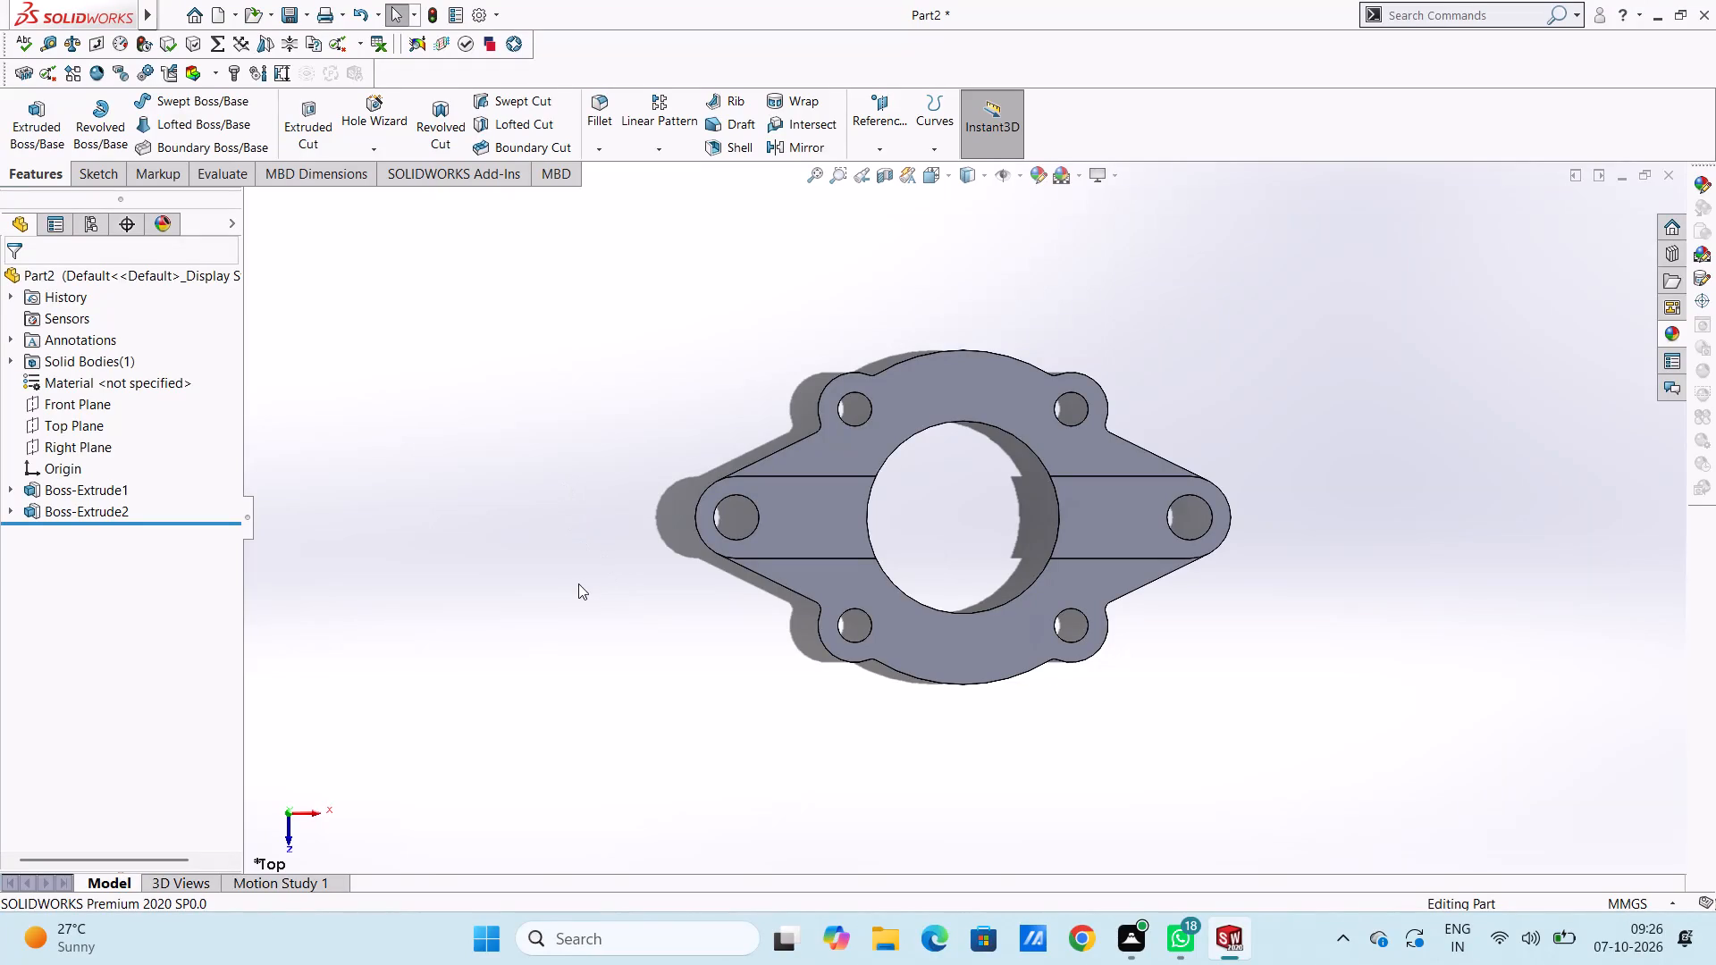
Start a sketch on the plate's top face and draw a 47.5 mm radius circle centred on the origin.
click(953, 391)
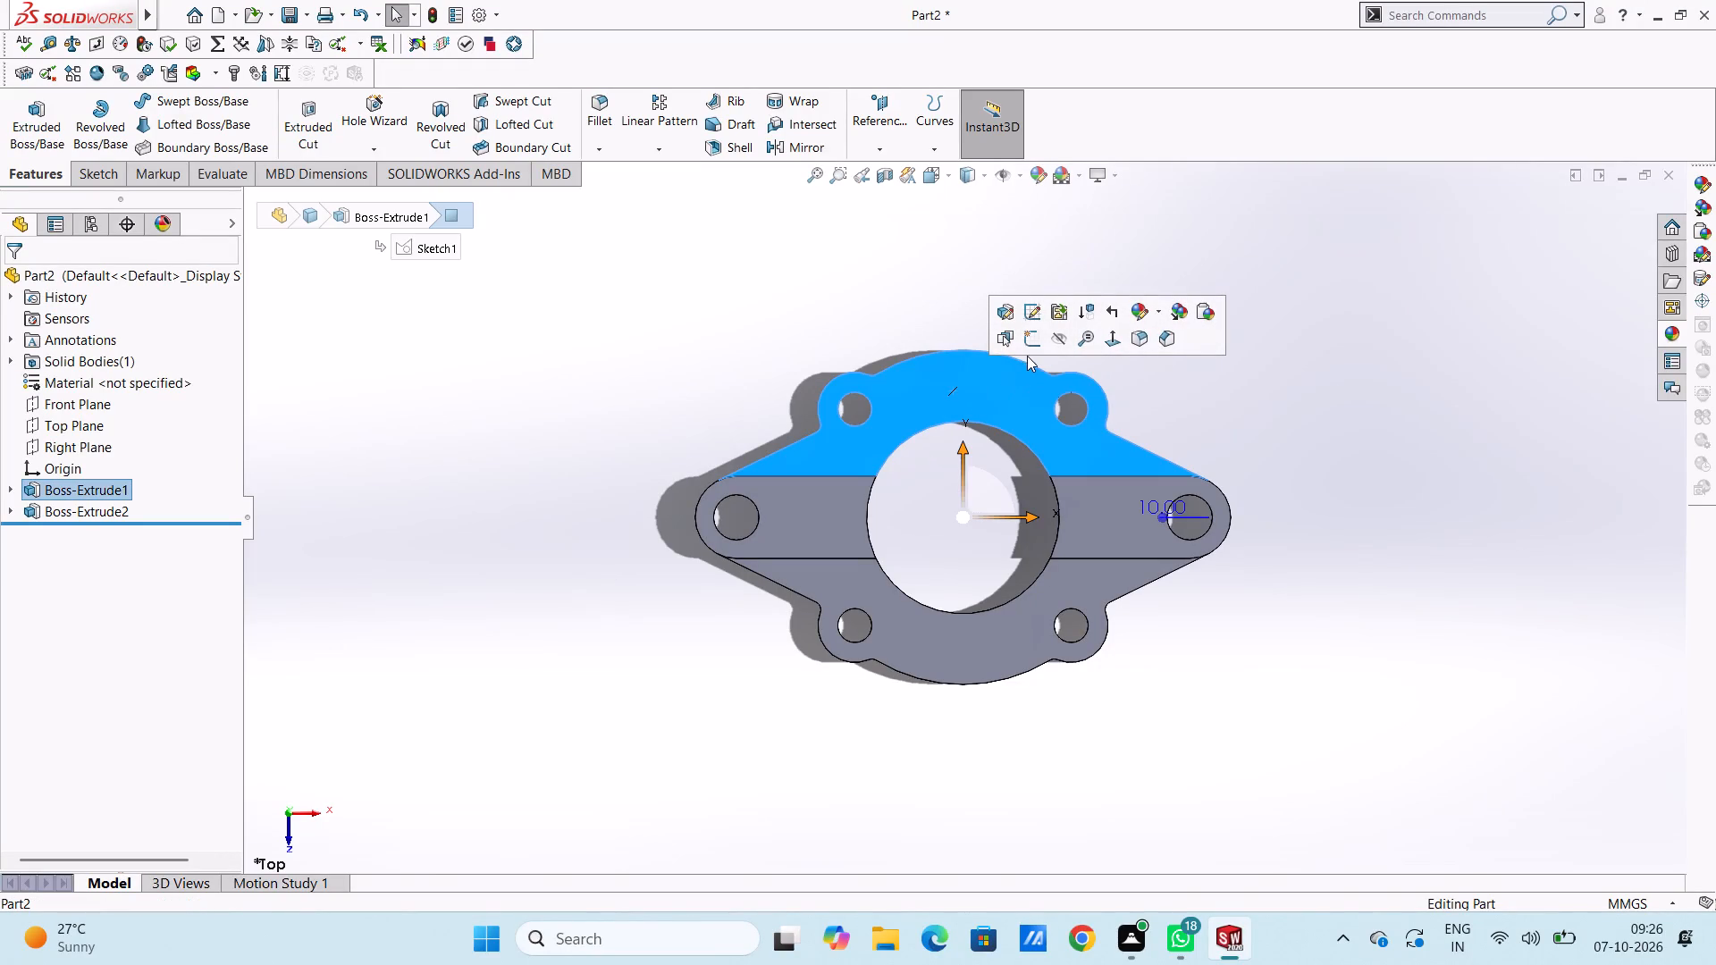
click(1030, 342)
click(717, 364)
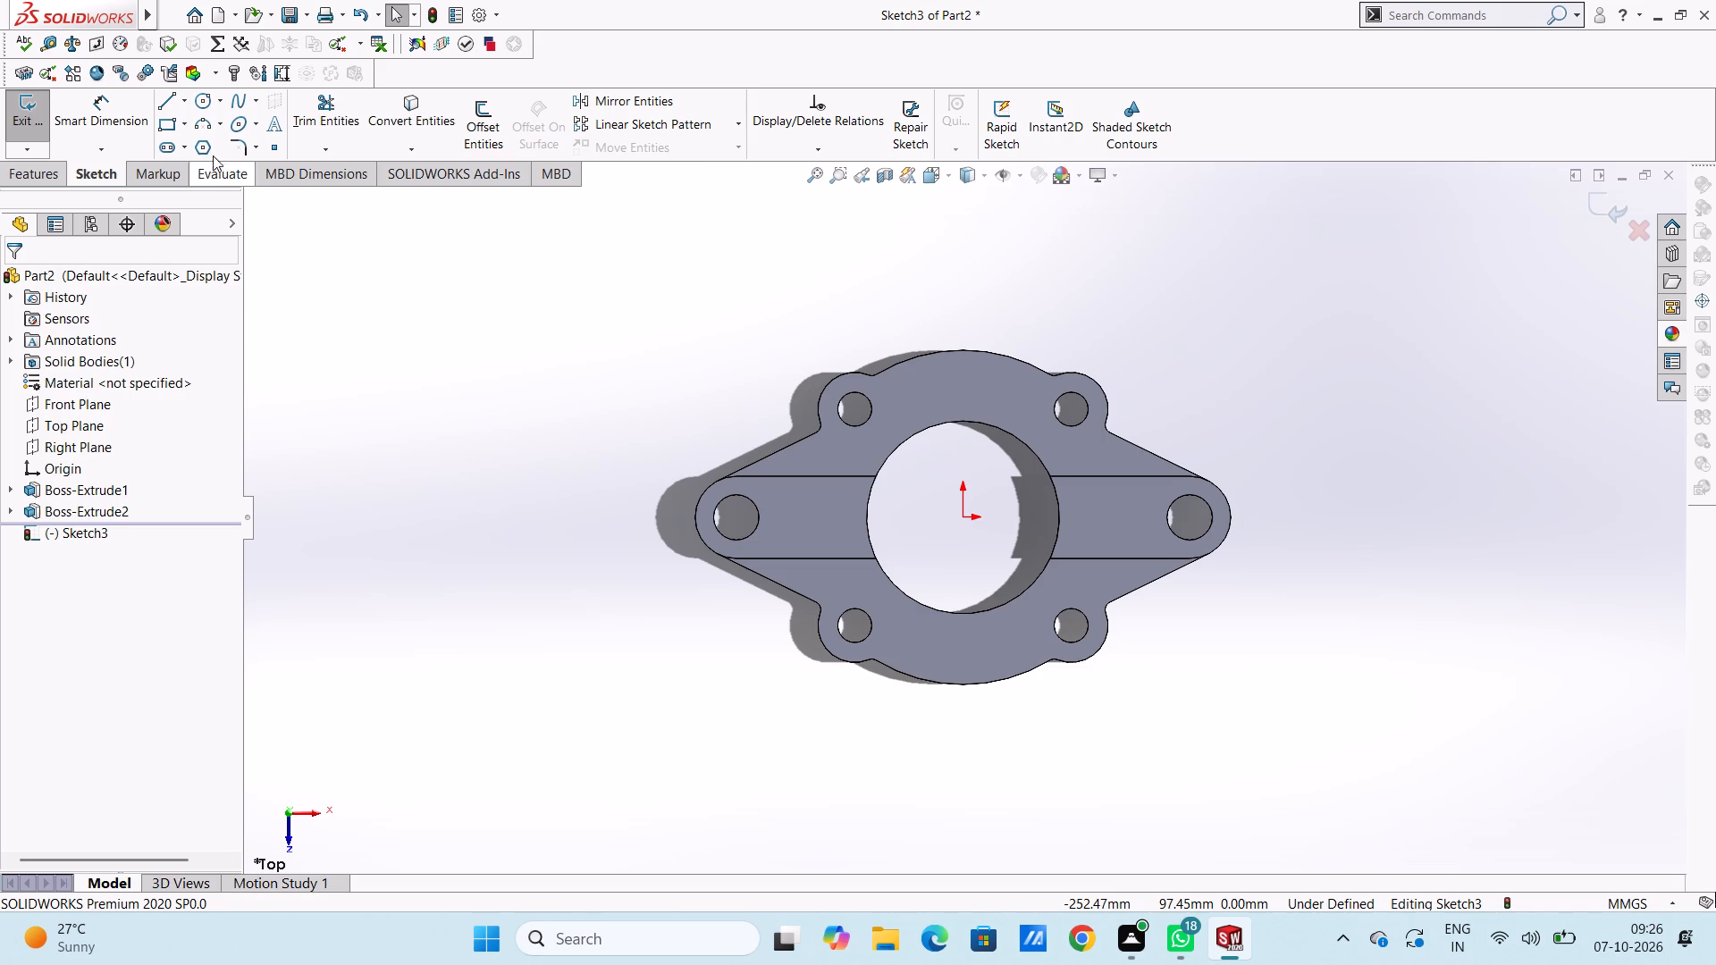
click(204, 103)
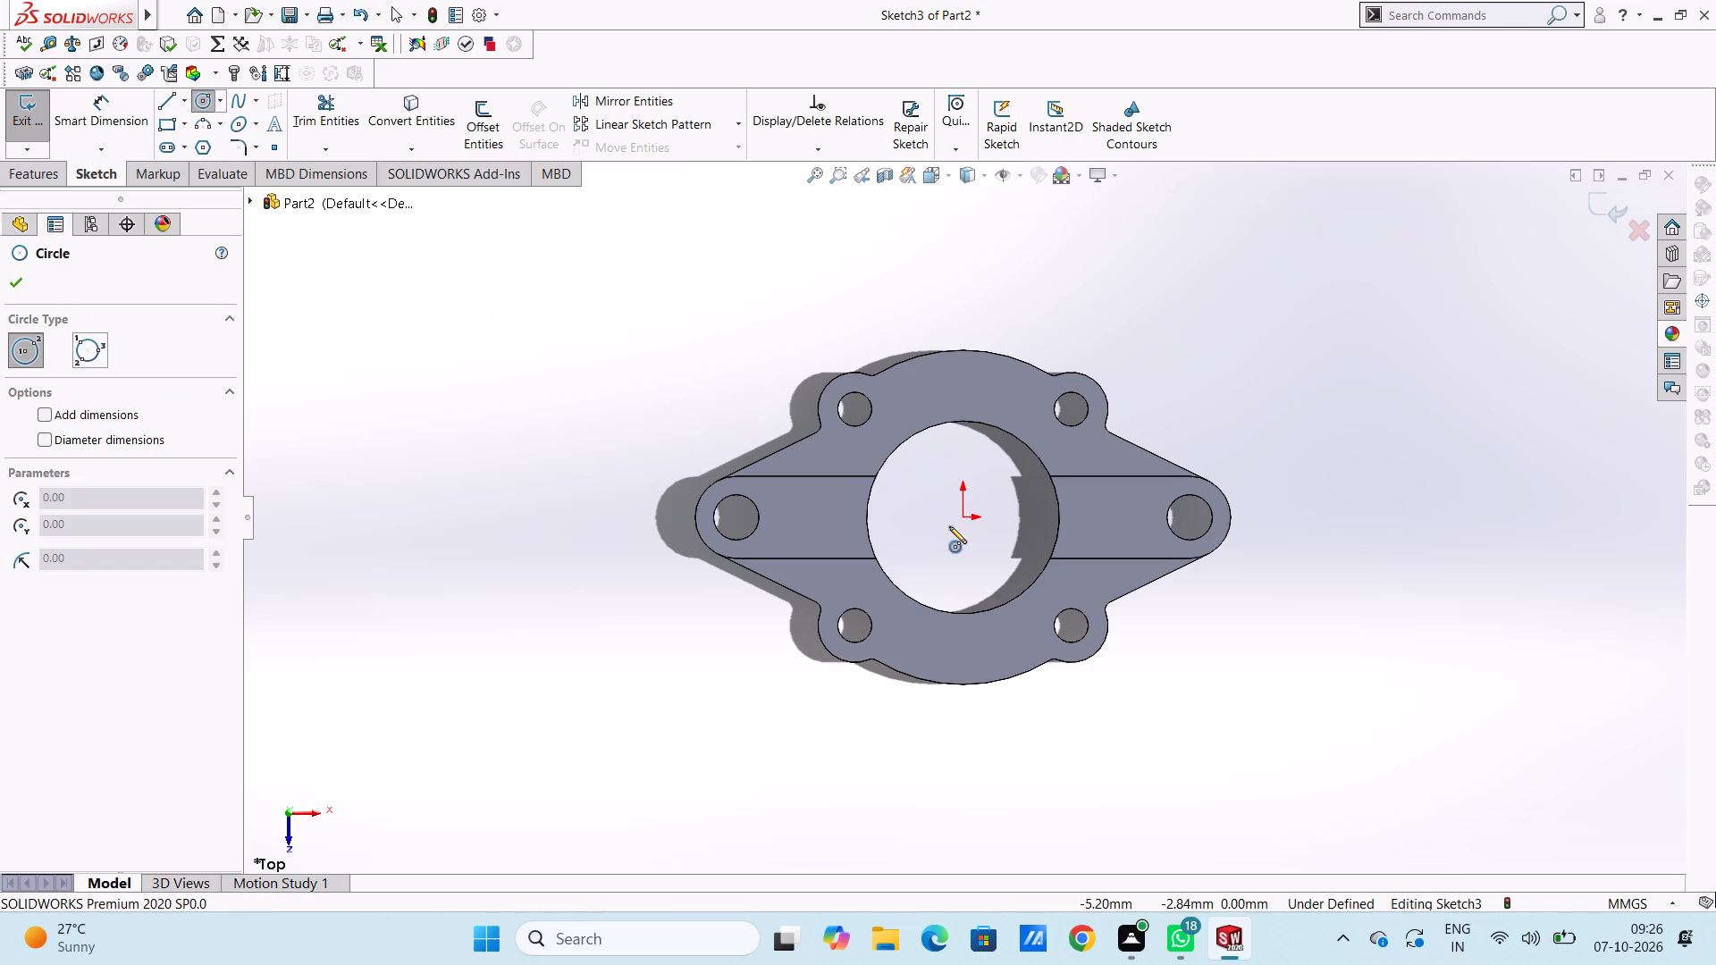
click(966, 516)
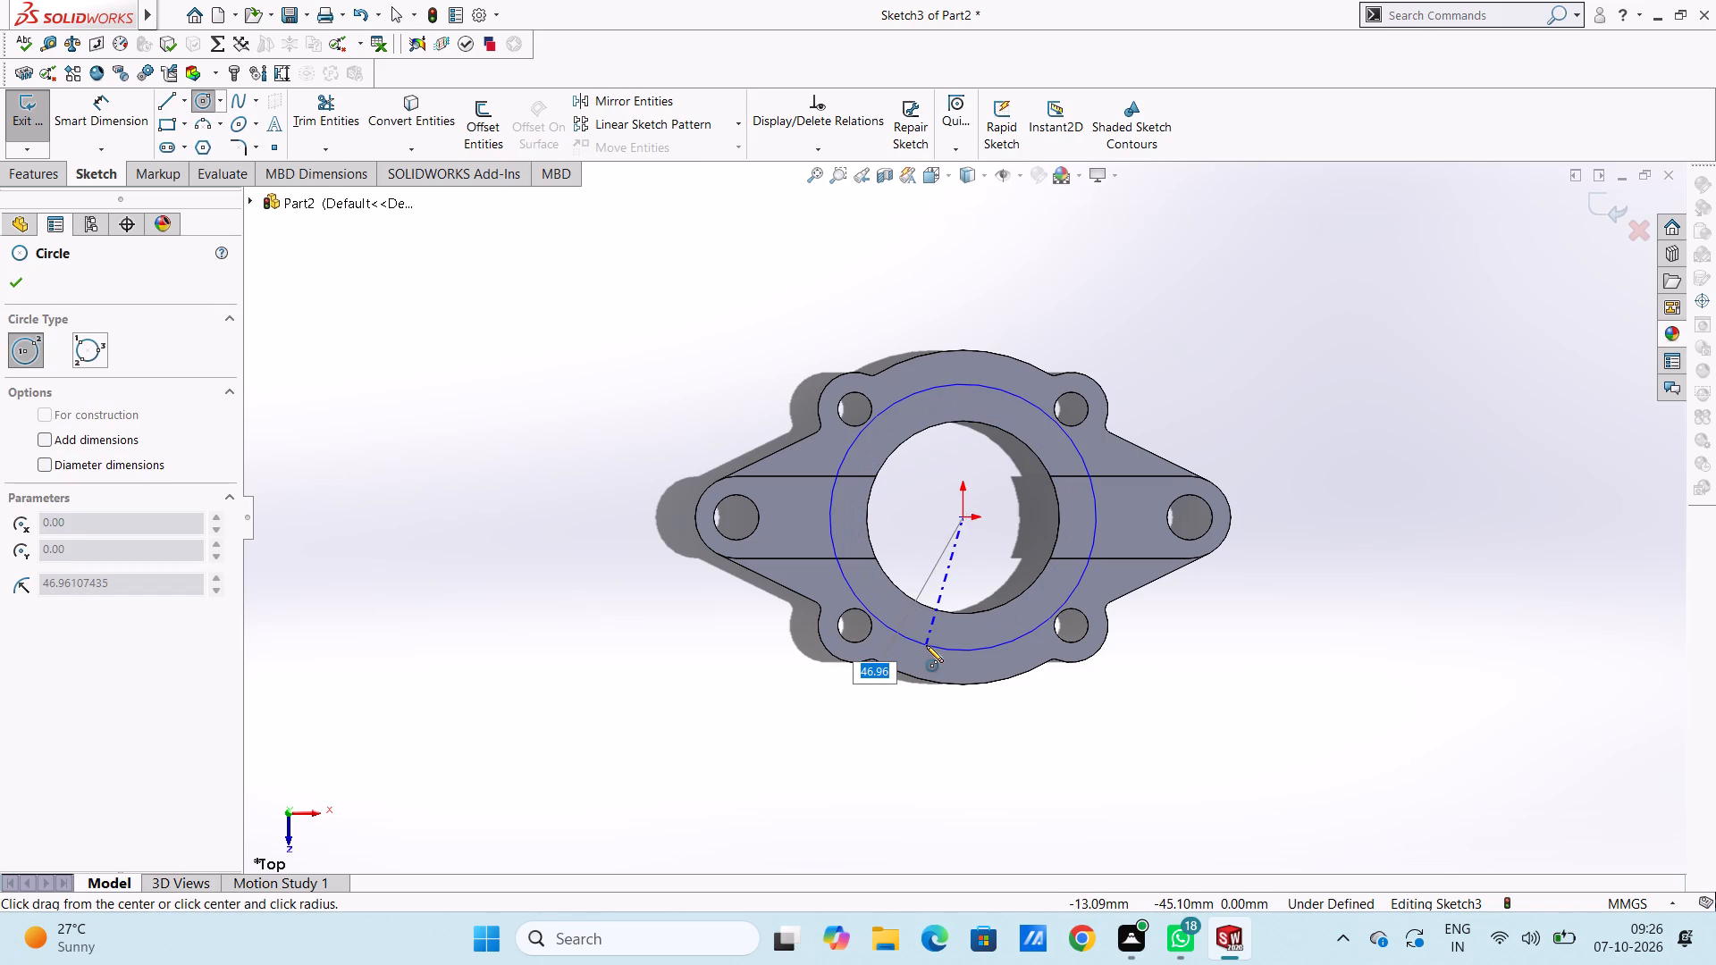
text(47)
text(.5)
key(Return)
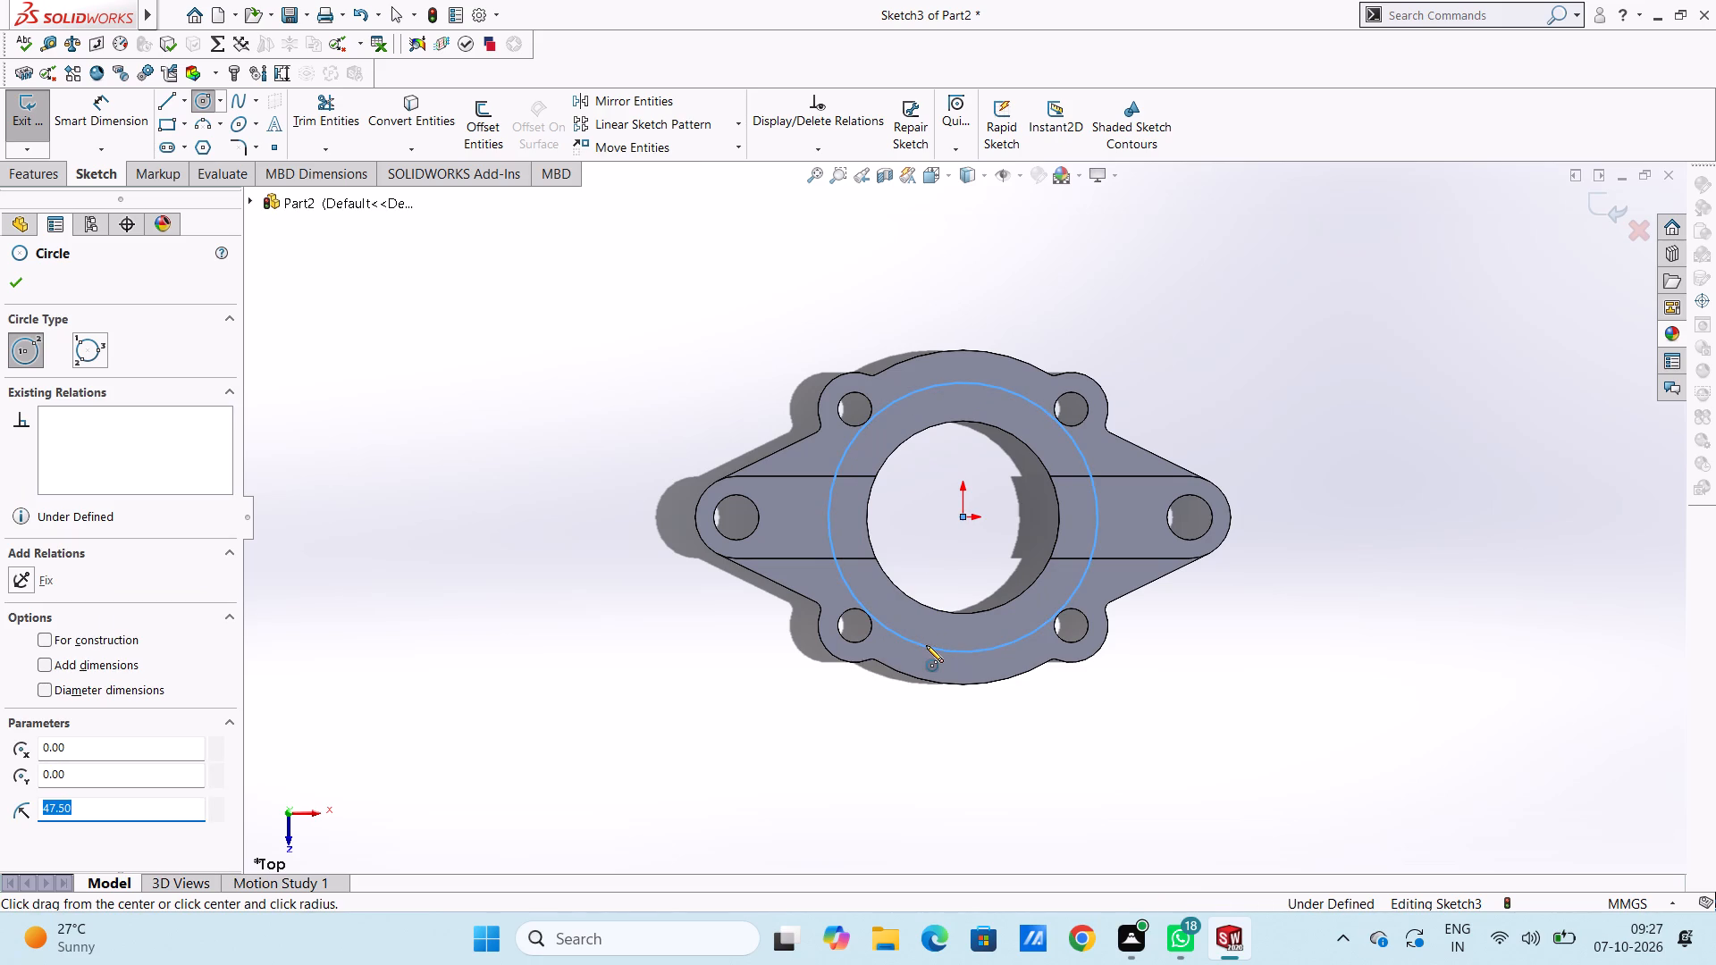
click(18, 284)
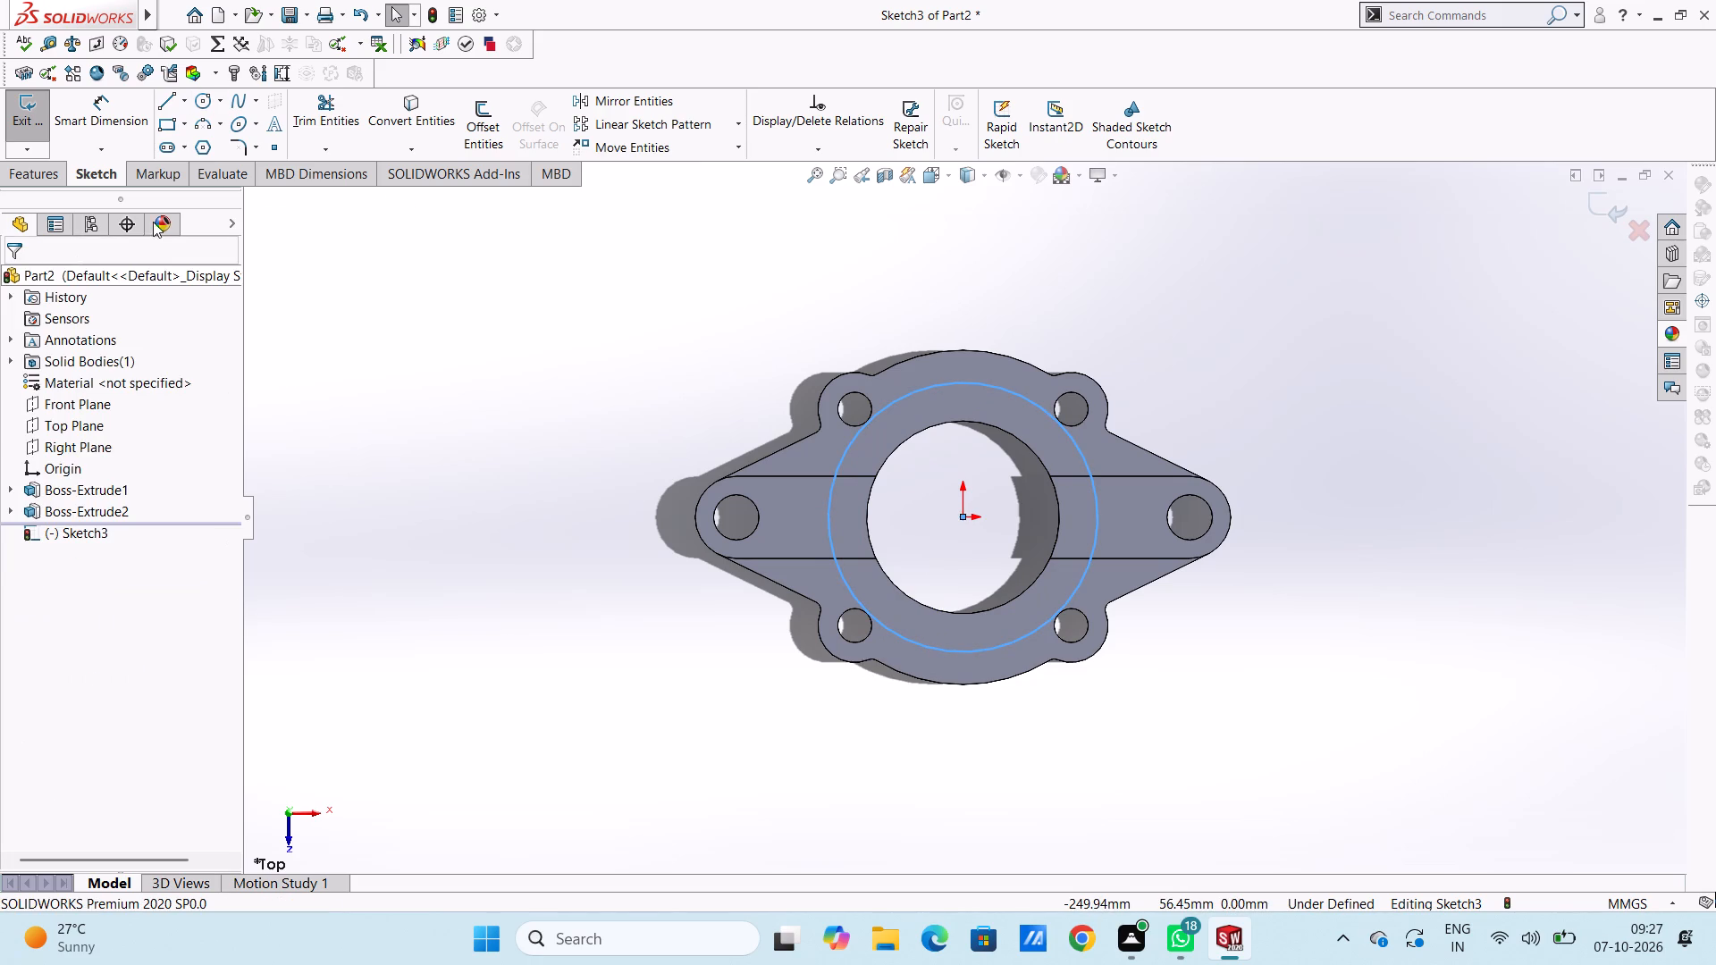
Draw two concentric circles centred on the upper-left lobe hole, with radii of about 6.5 mm and 9 mm.
click(203, 104)
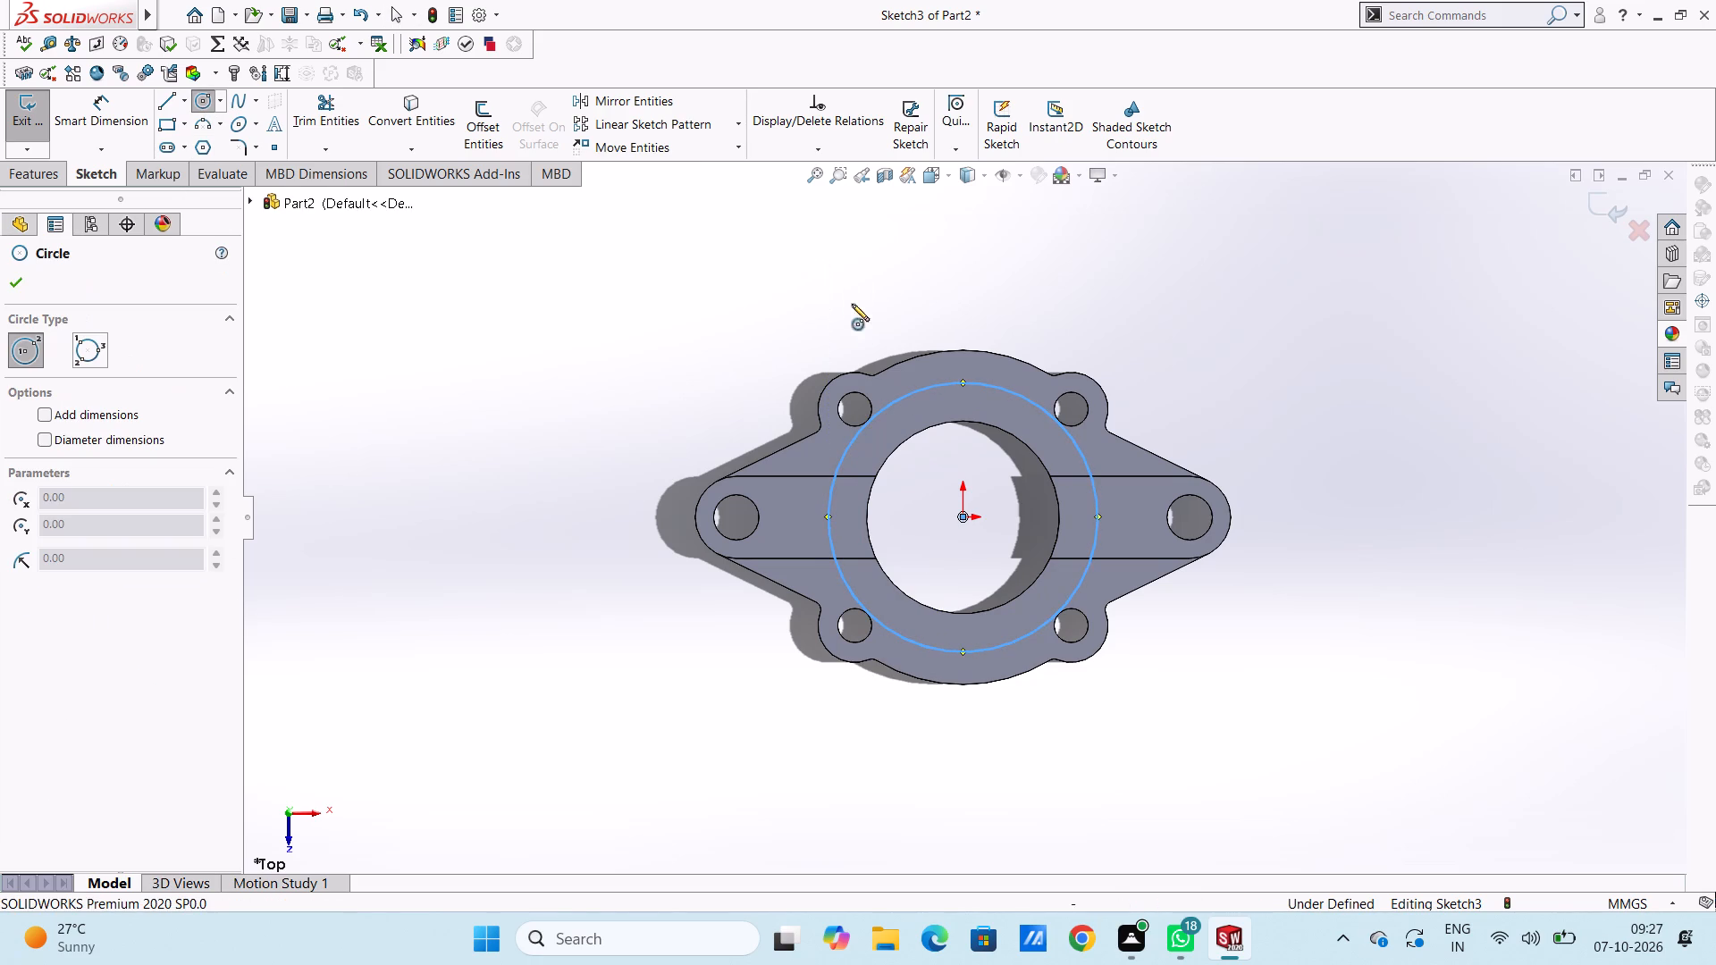
scroll(831, 410, down, 2)
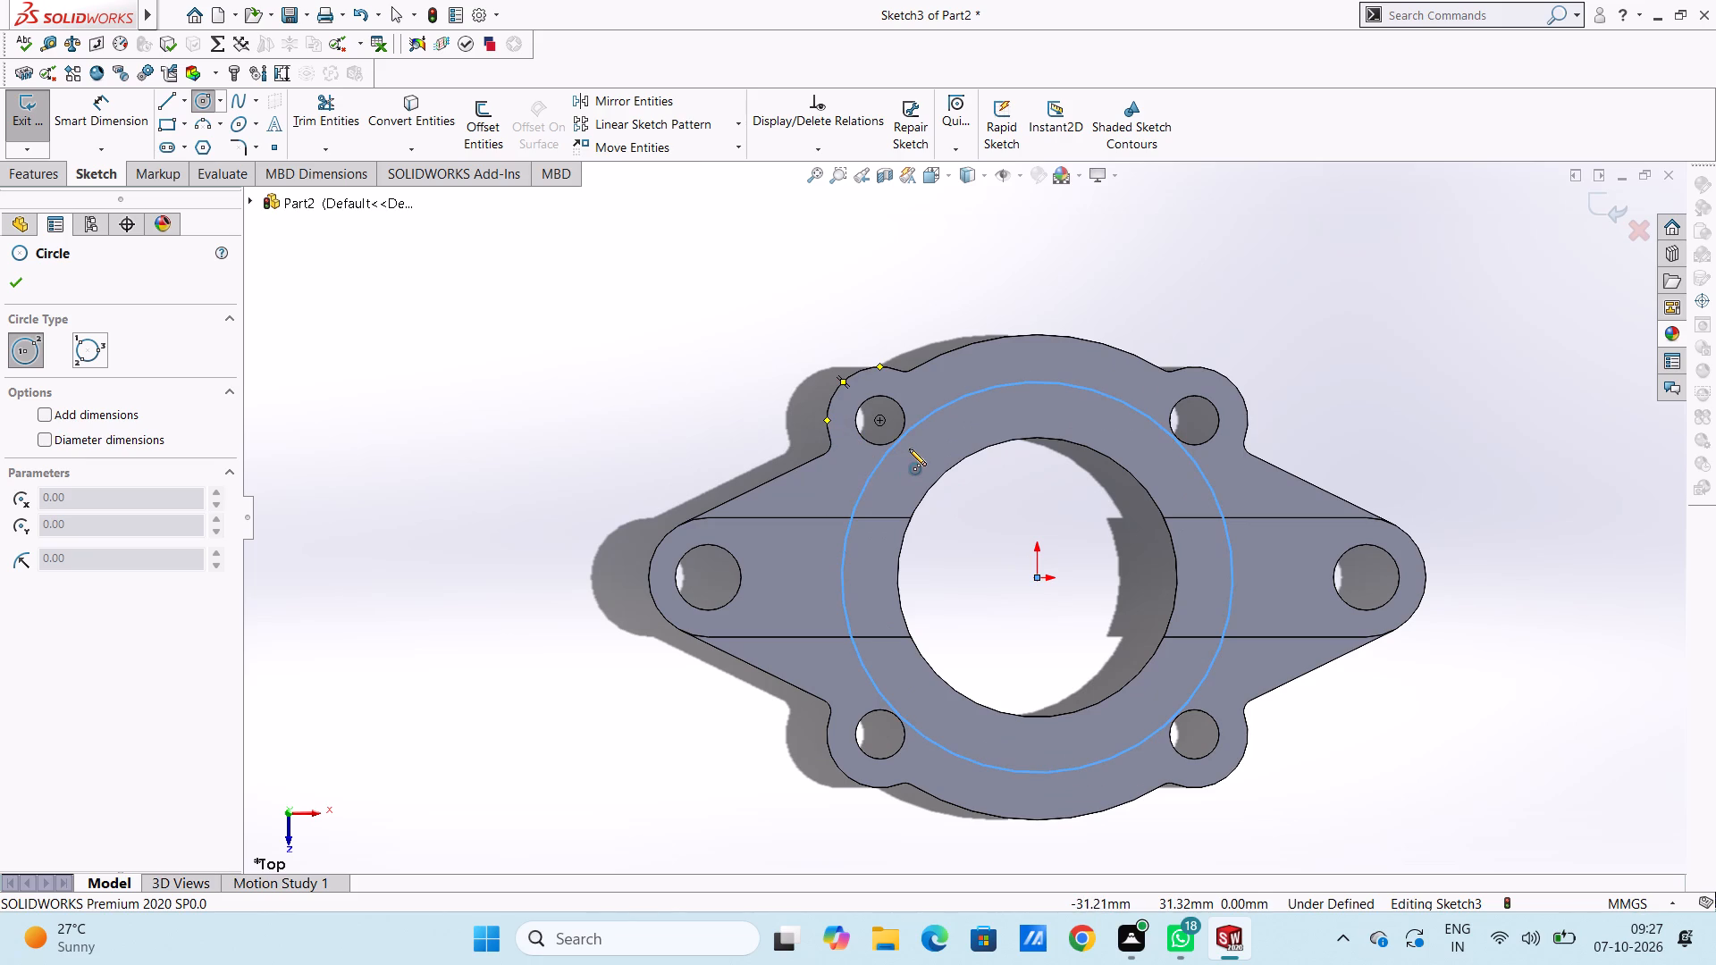
scroll(909, 449, down, 1)
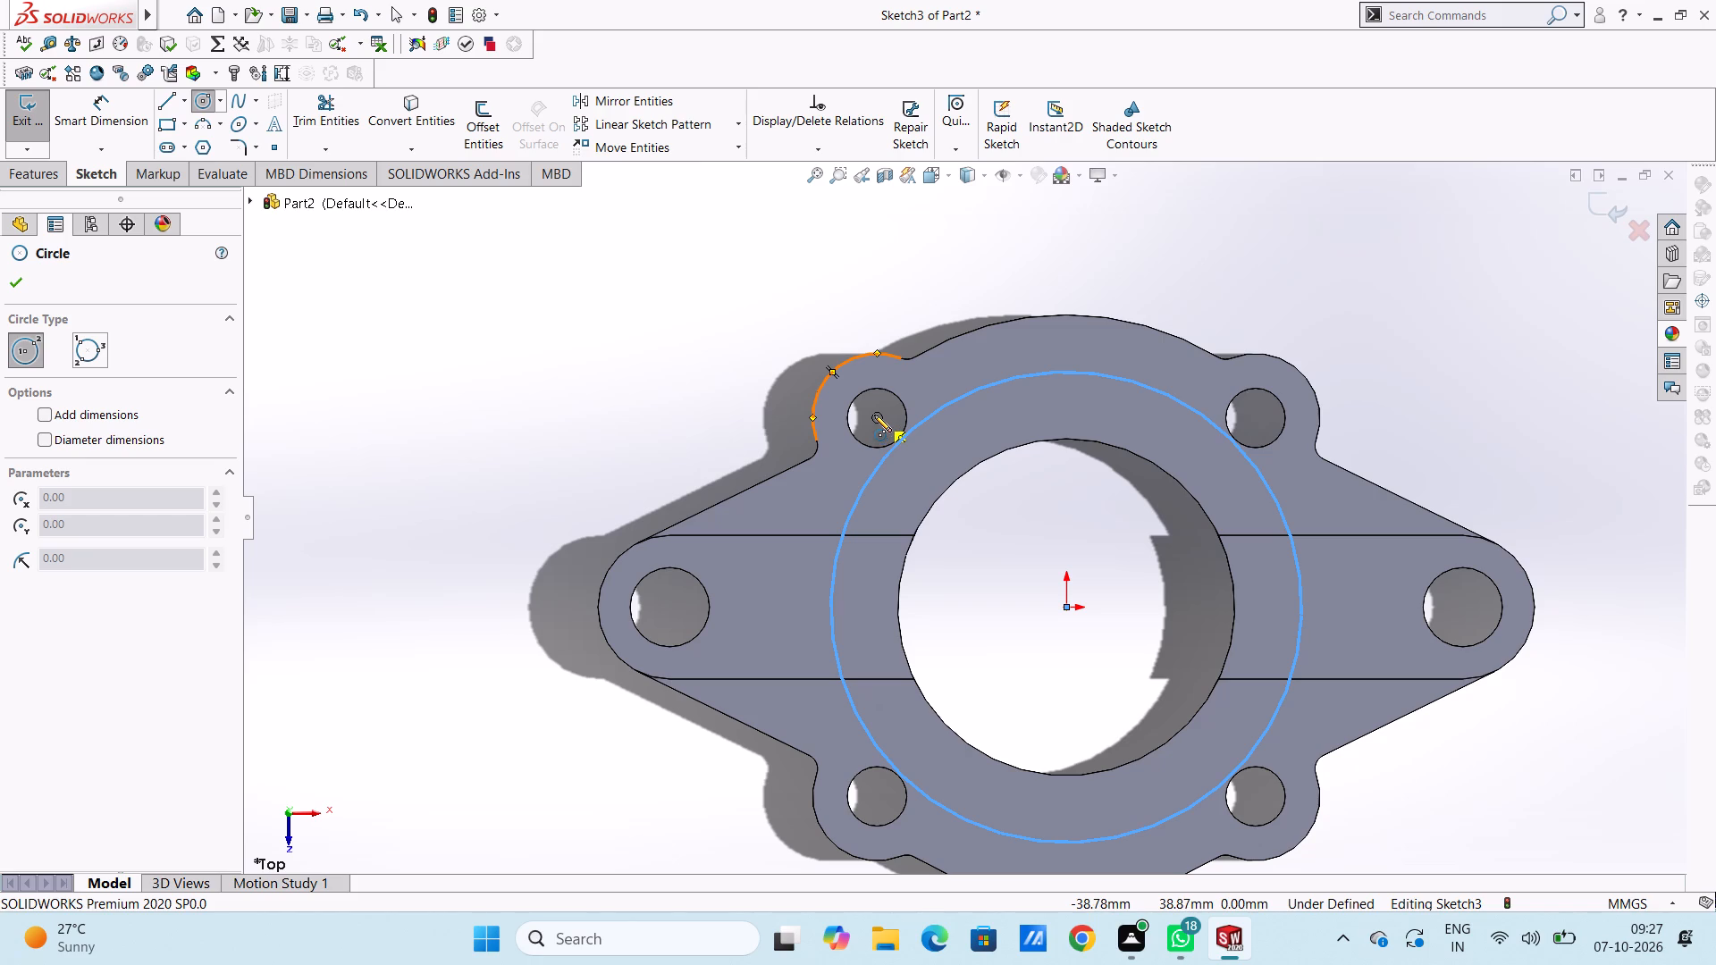
click(876, 415)
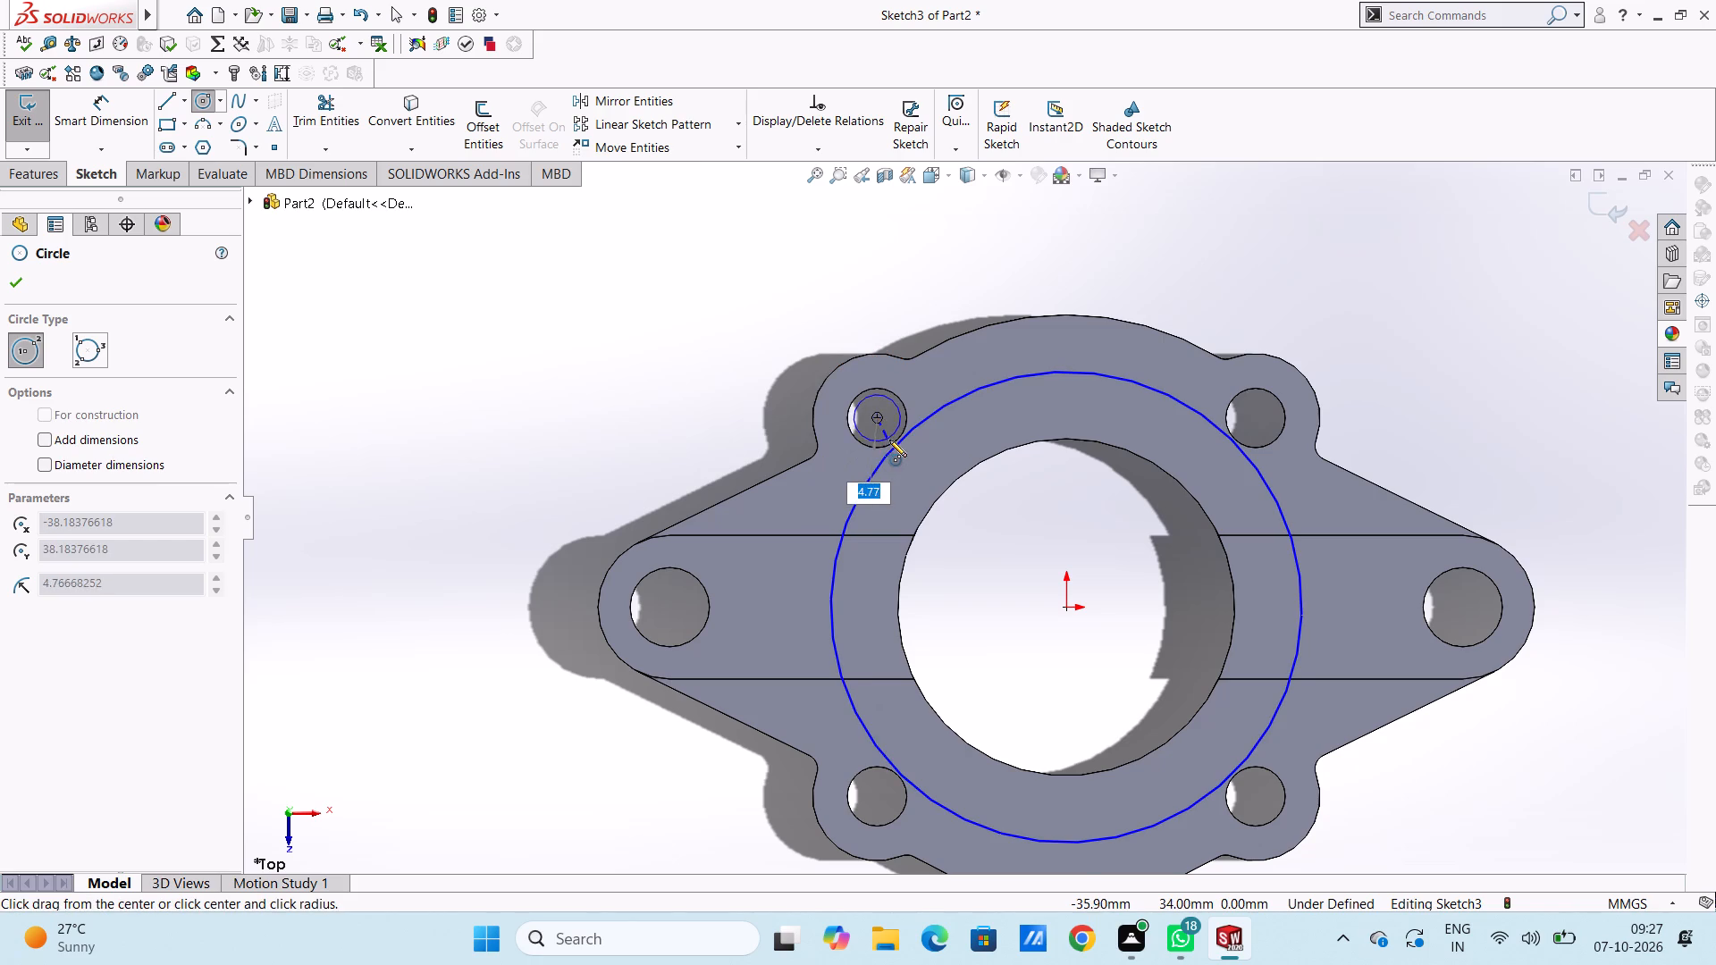
click(892, 441)
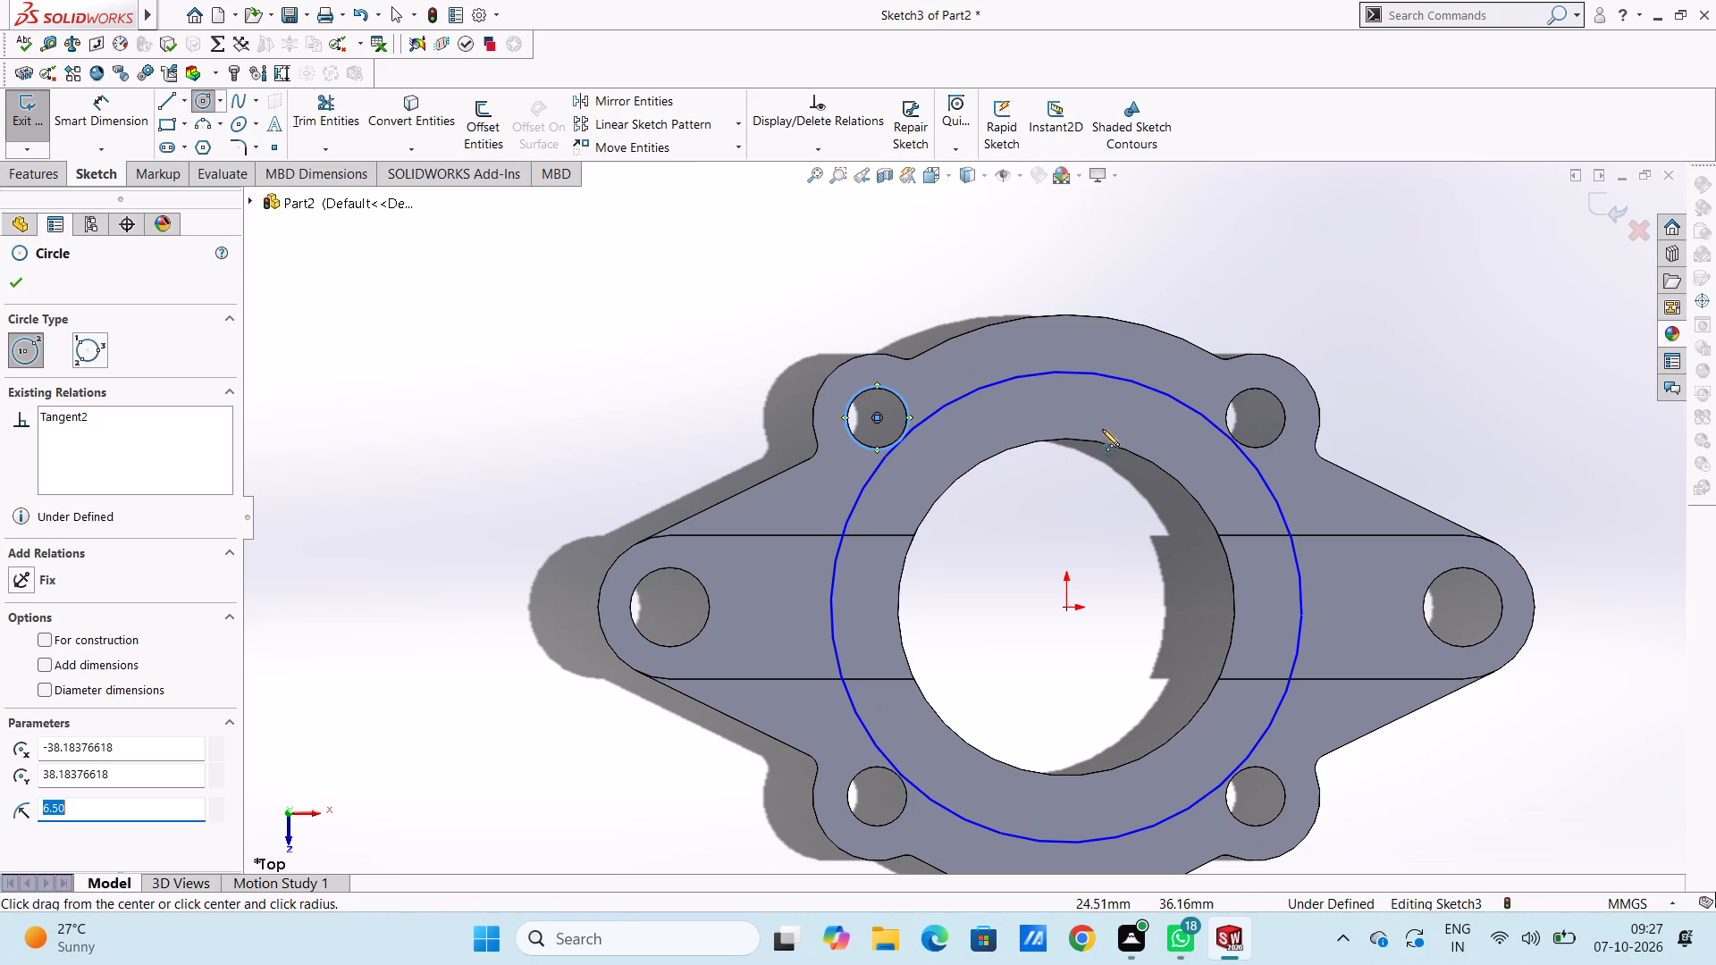
click(877, 417)
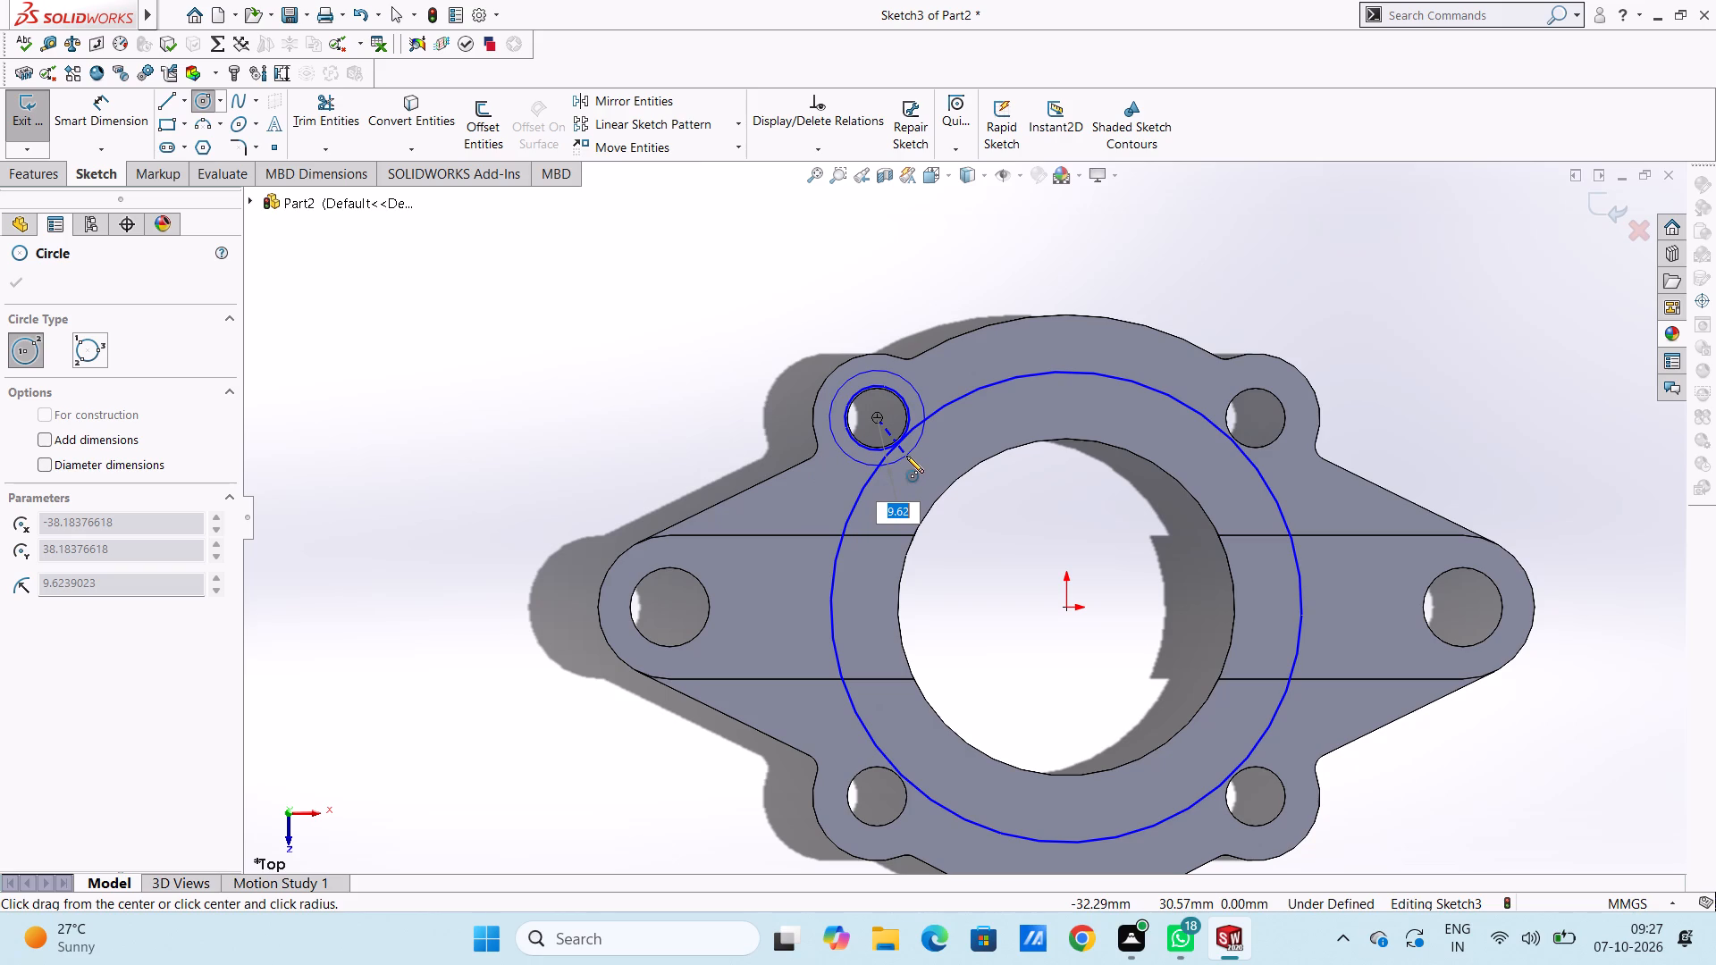
key(9)
key(Return)
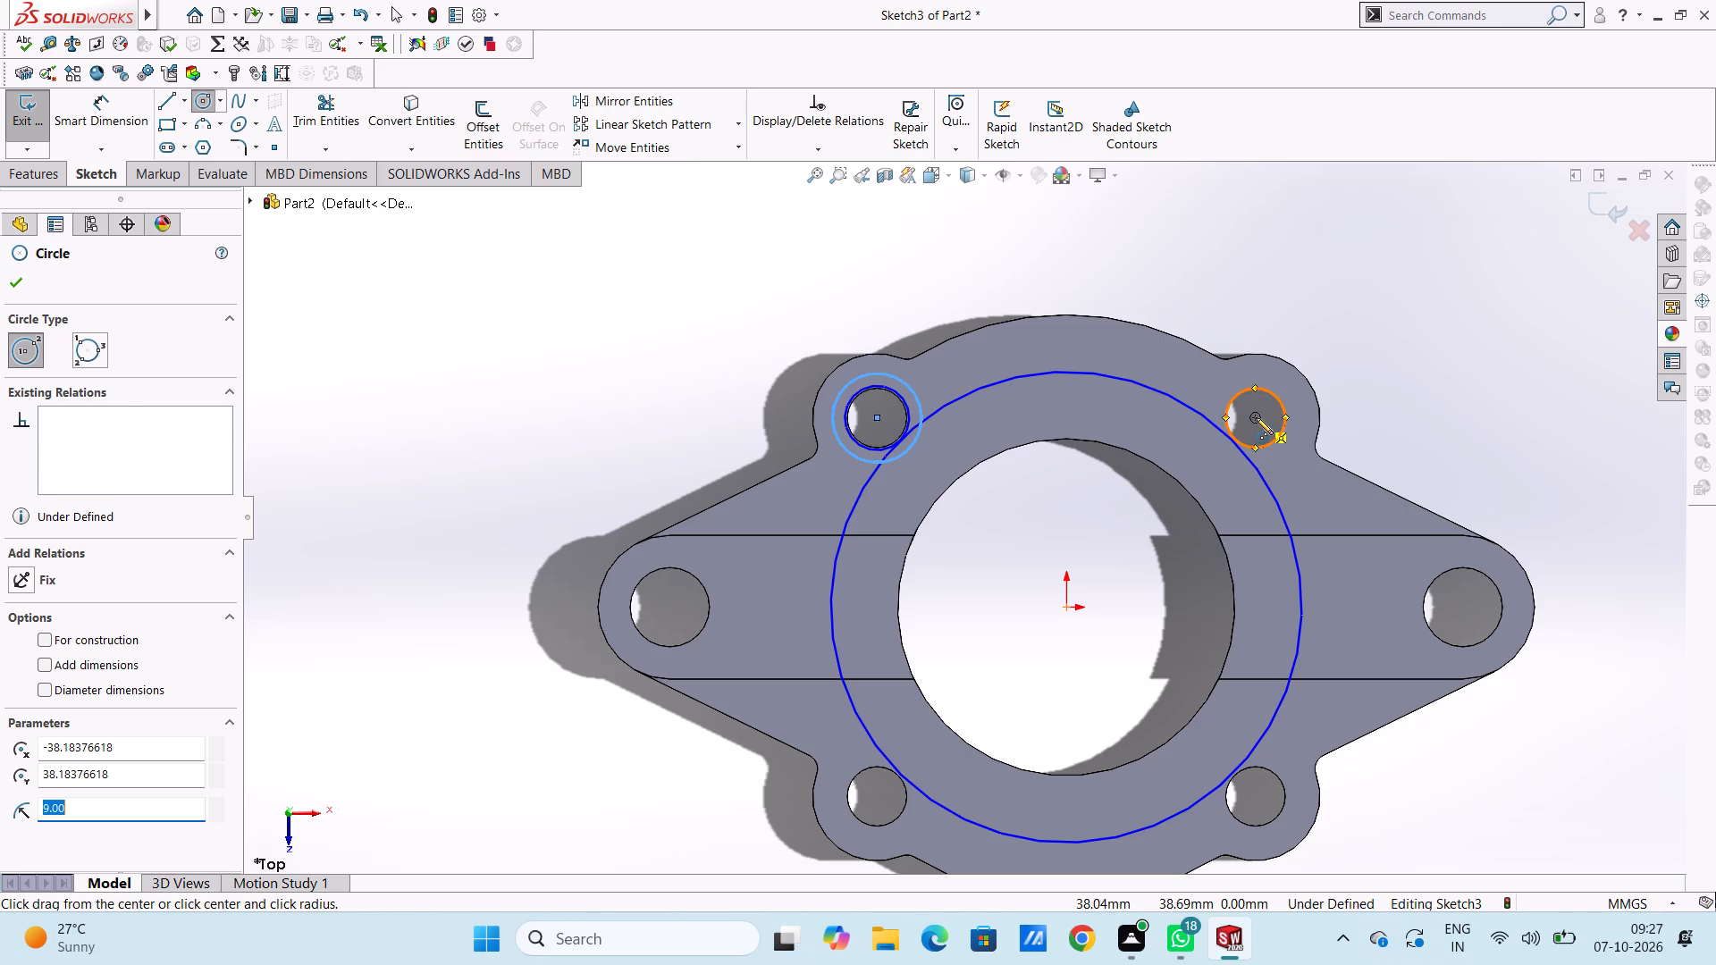
Draw two concentric circles centred on the upper-right lobe hole, with radii of 6 mm and about 9.26 mm.
click(1256, 417)
click(1269, 440)
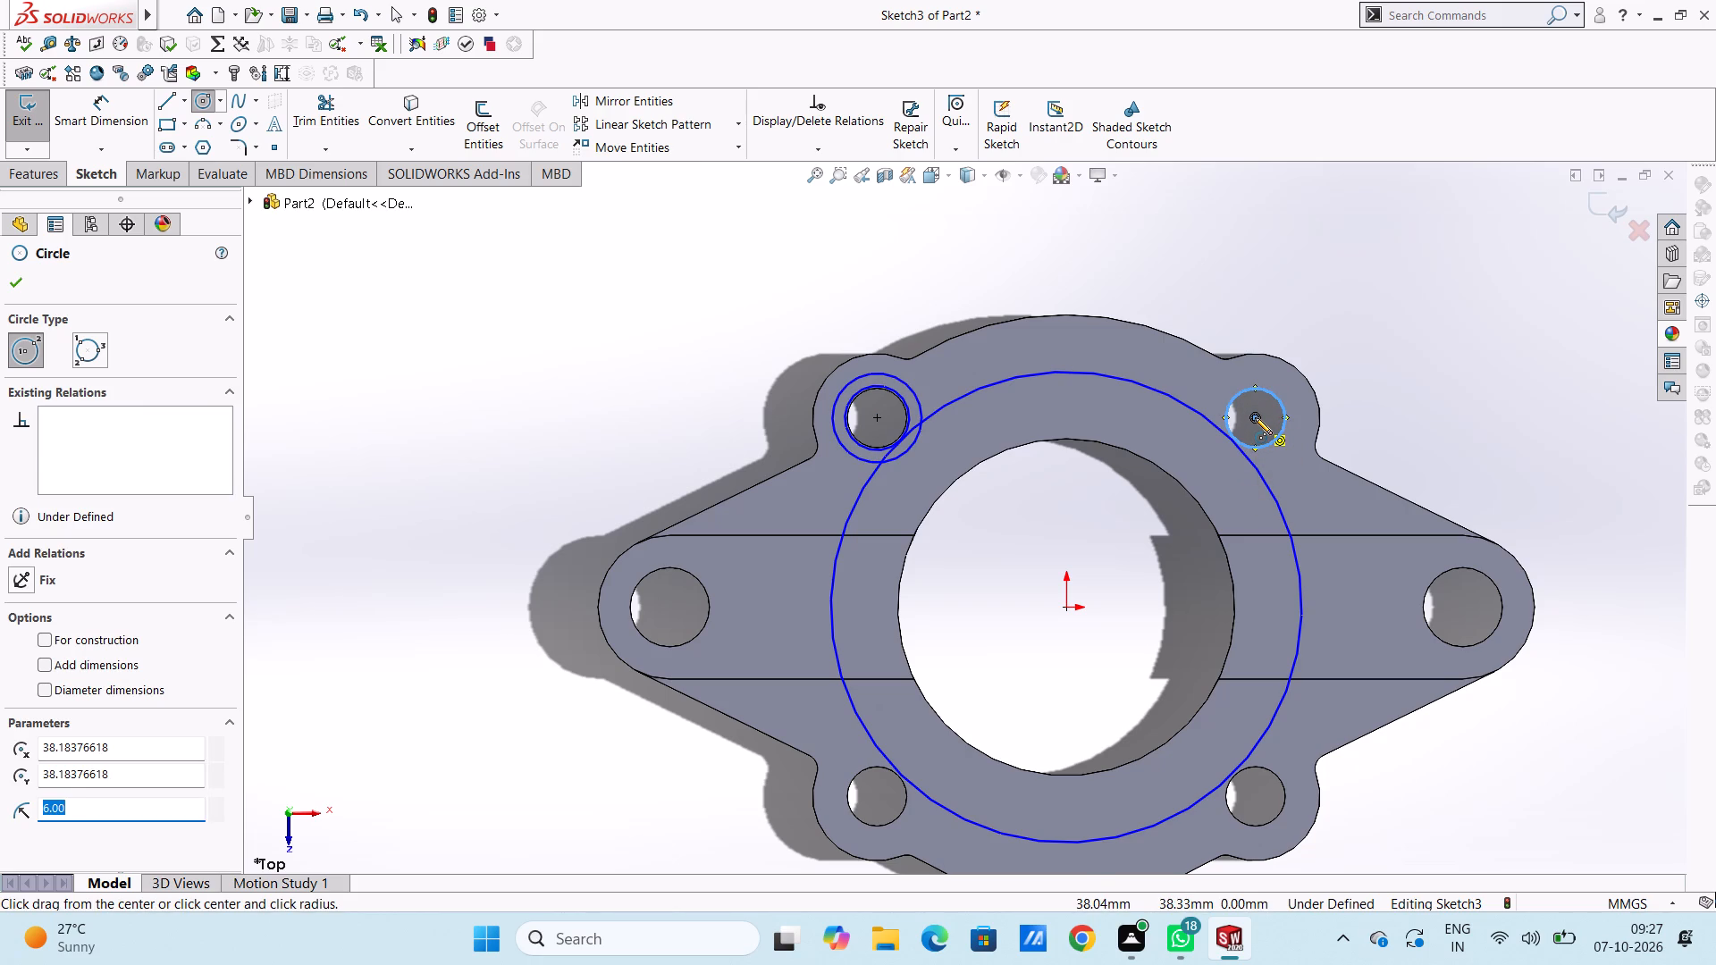
click(1255, 417)
click(1279, 457)
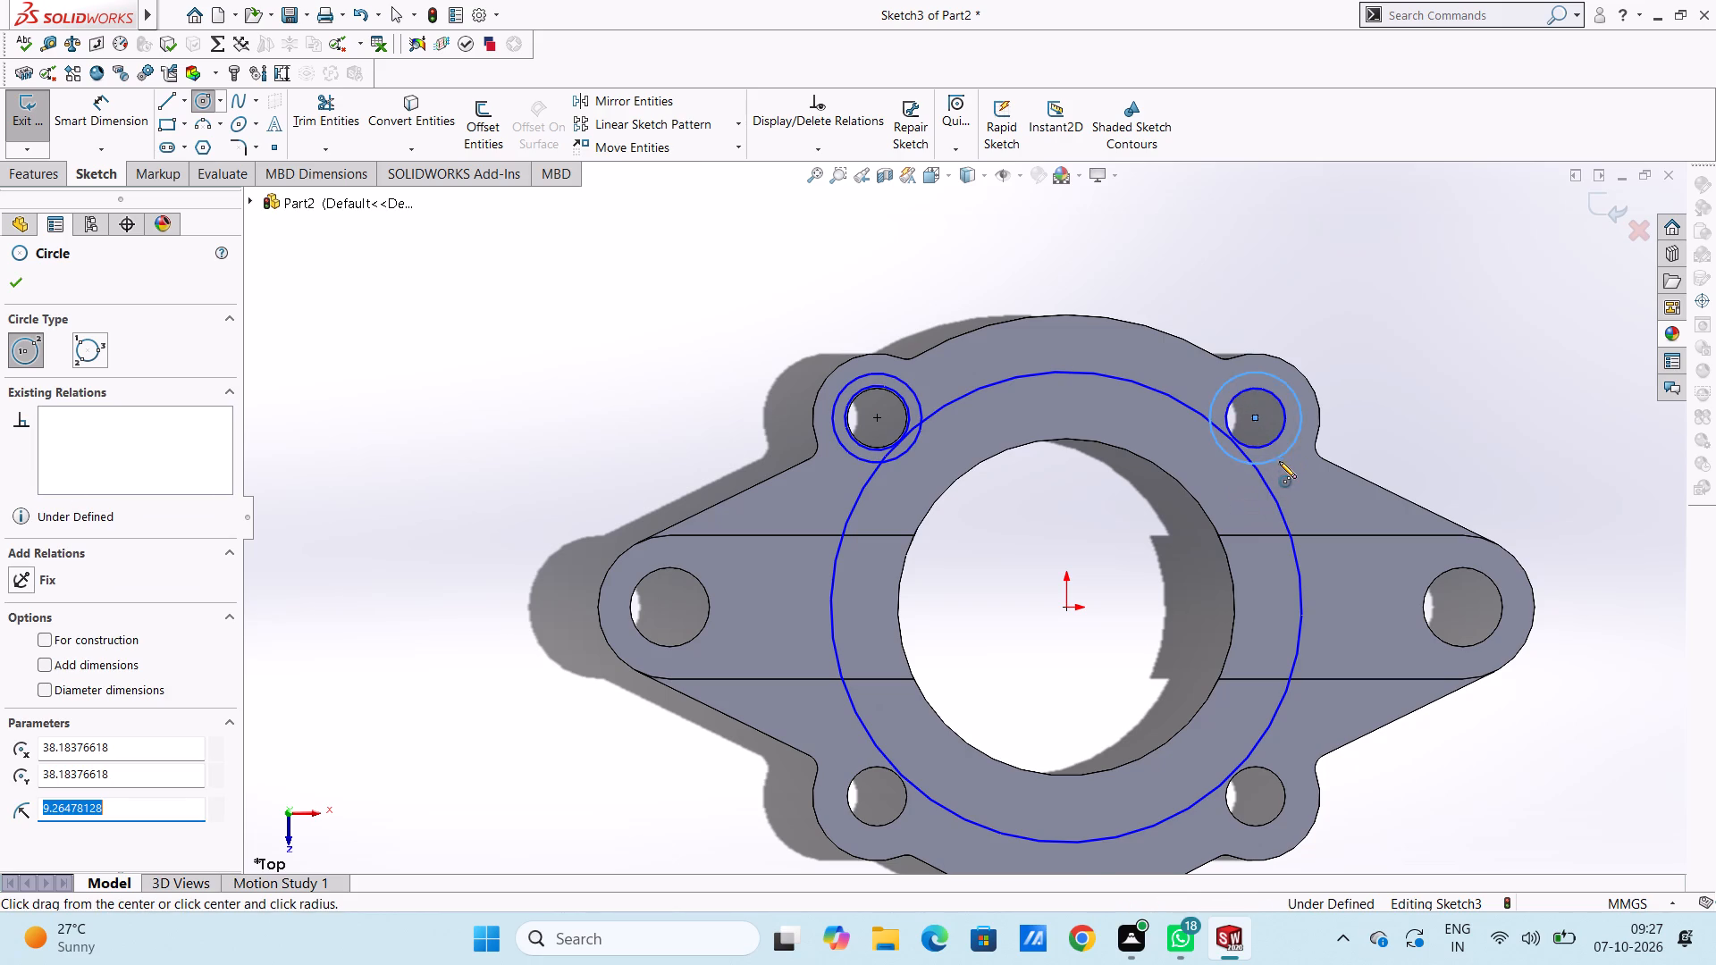
scroll(1310, 582, up, 5)
scroll(989, 702, down, 3)
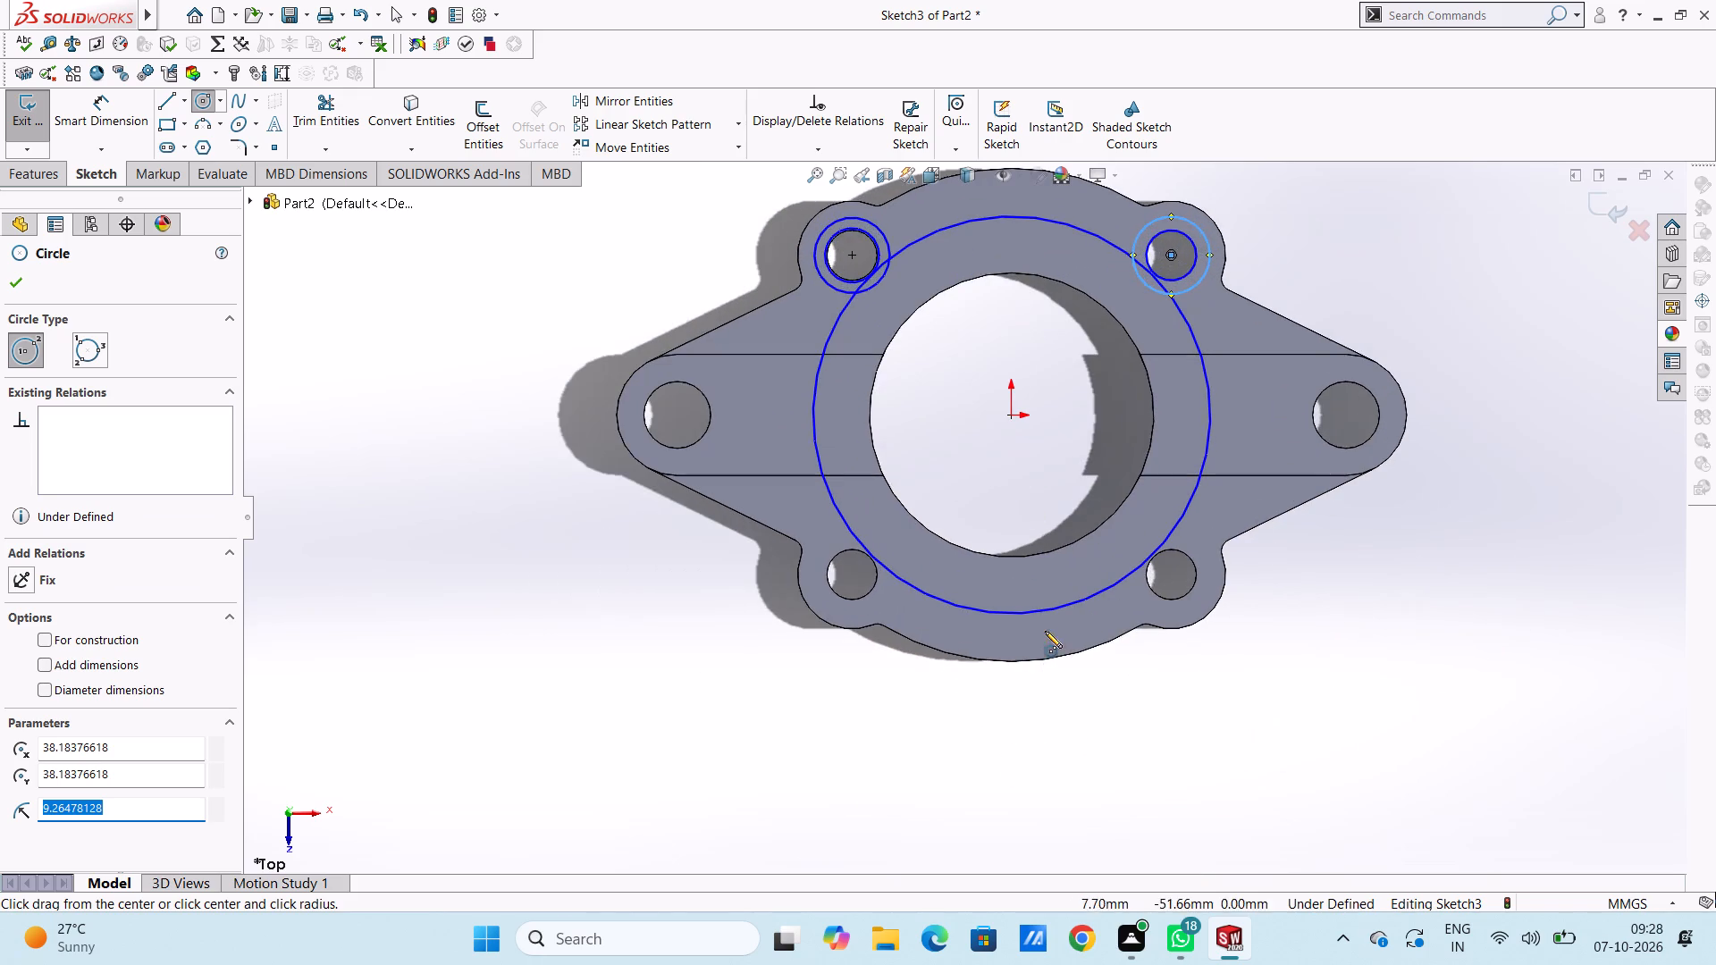
scroll(1138, 596, down, 4)
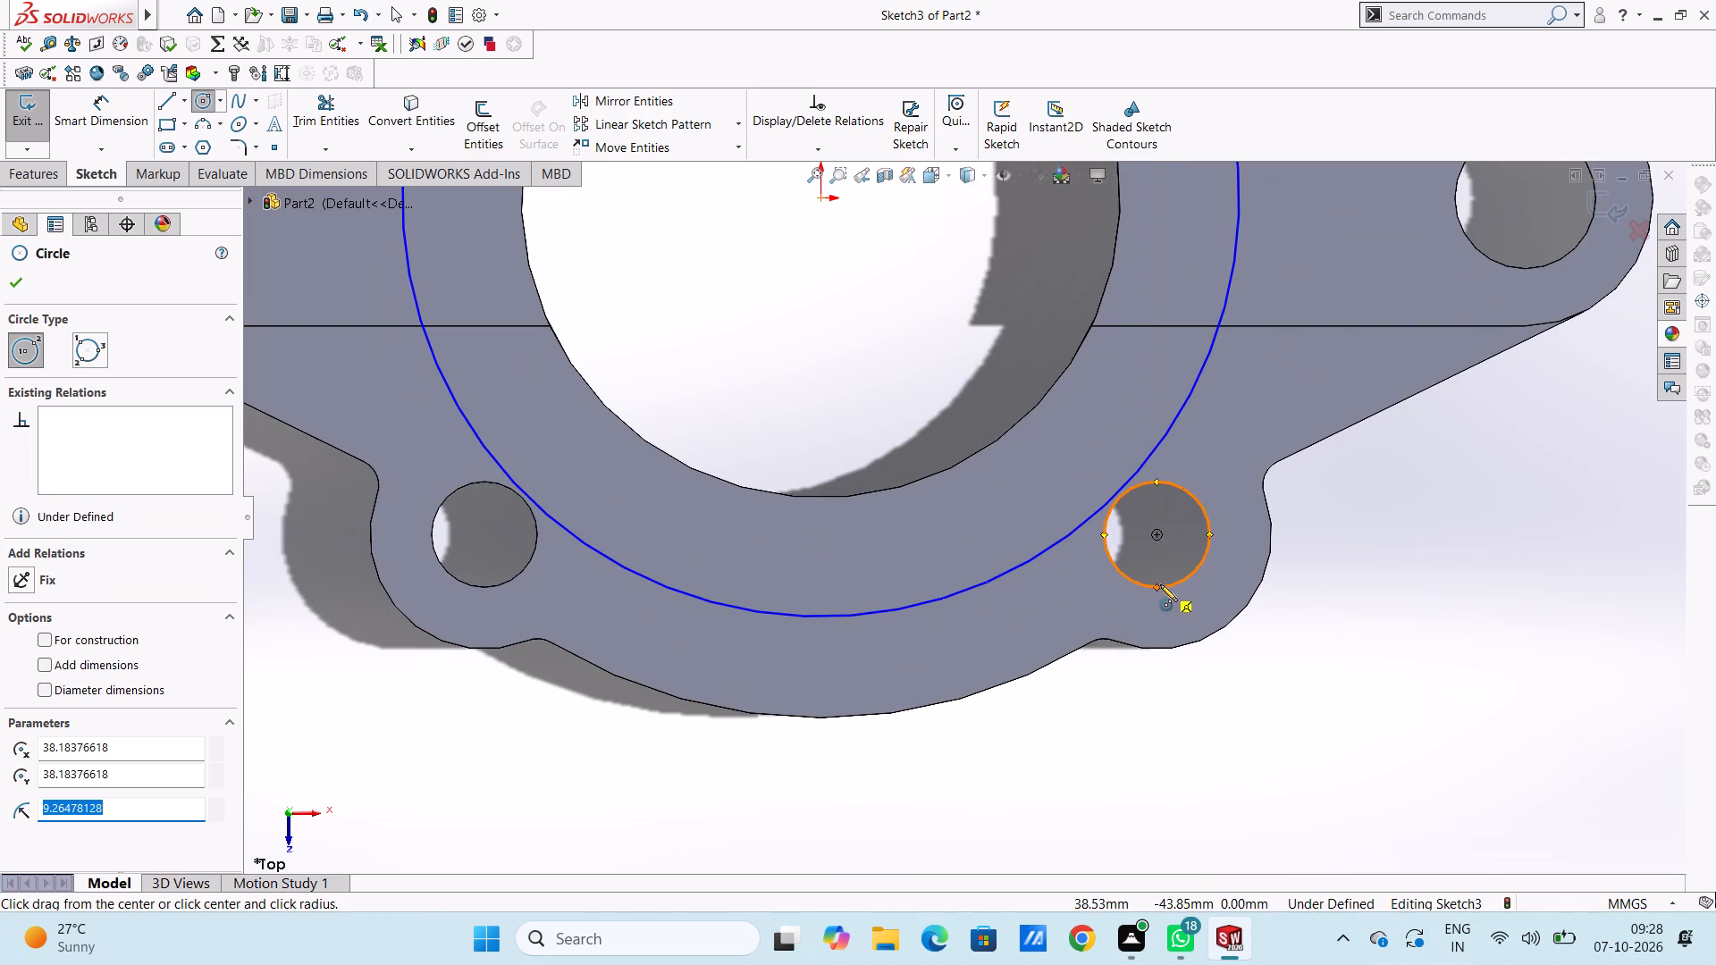
Draw two concentric circles centred on the lower-right lobe hole, with radii of 6 mm and about 8.67 mm.
click(1157, 534)
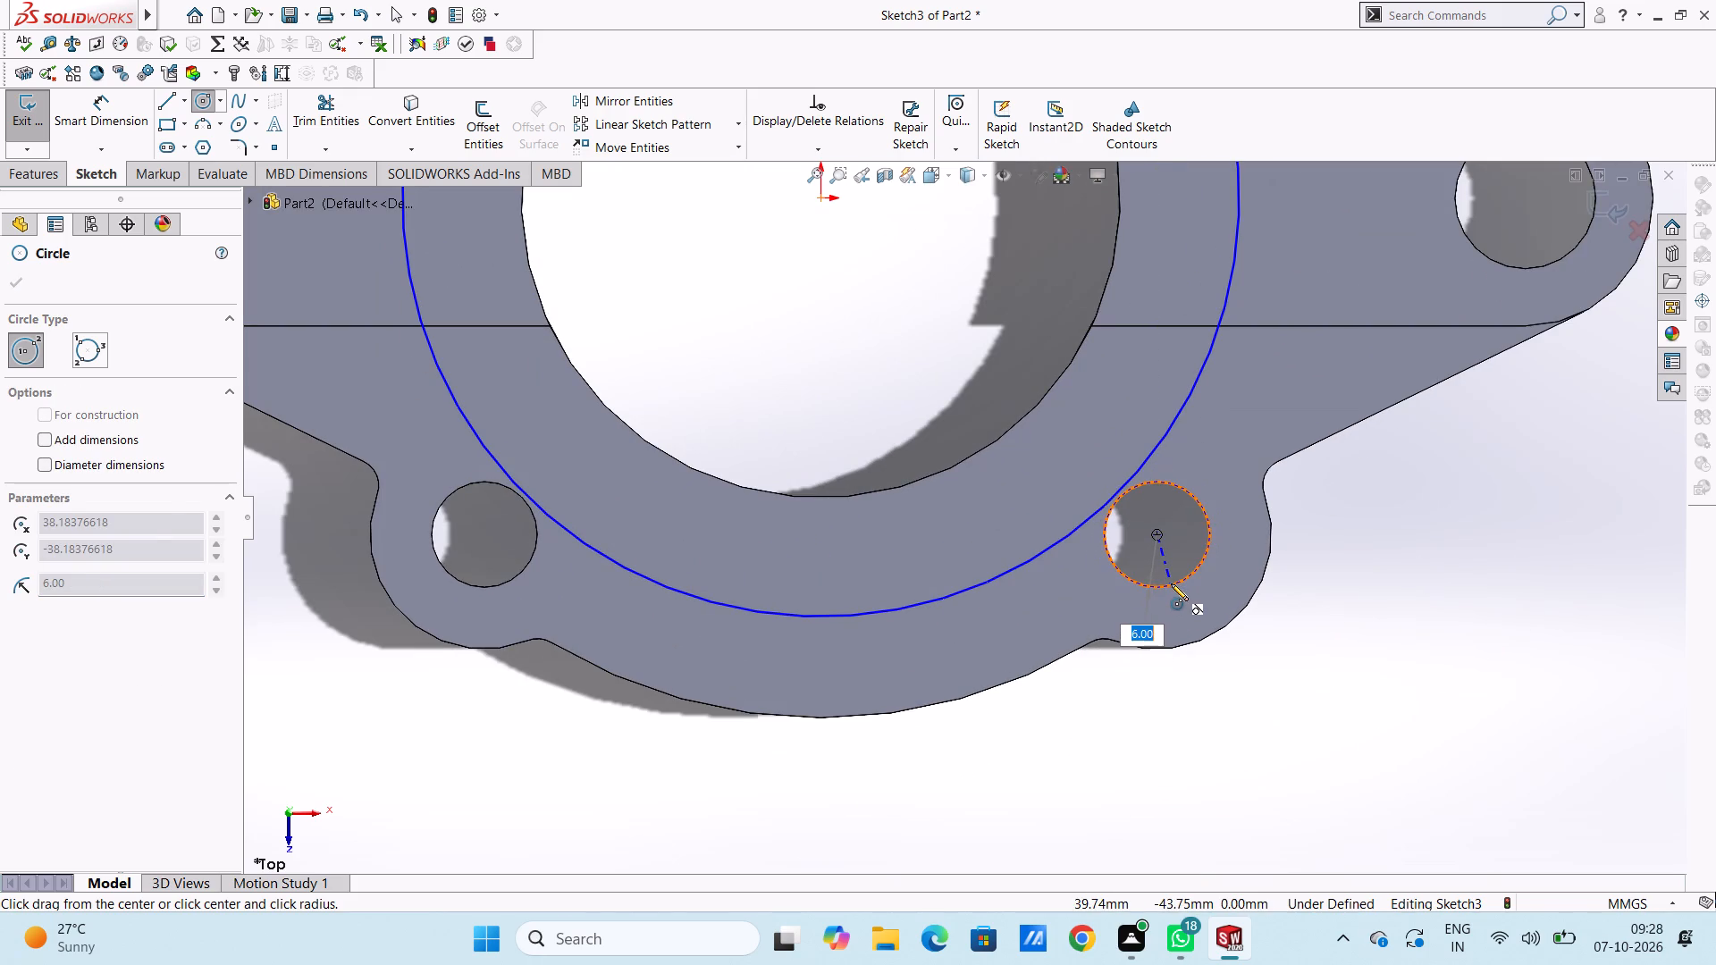
click(1171, 583)
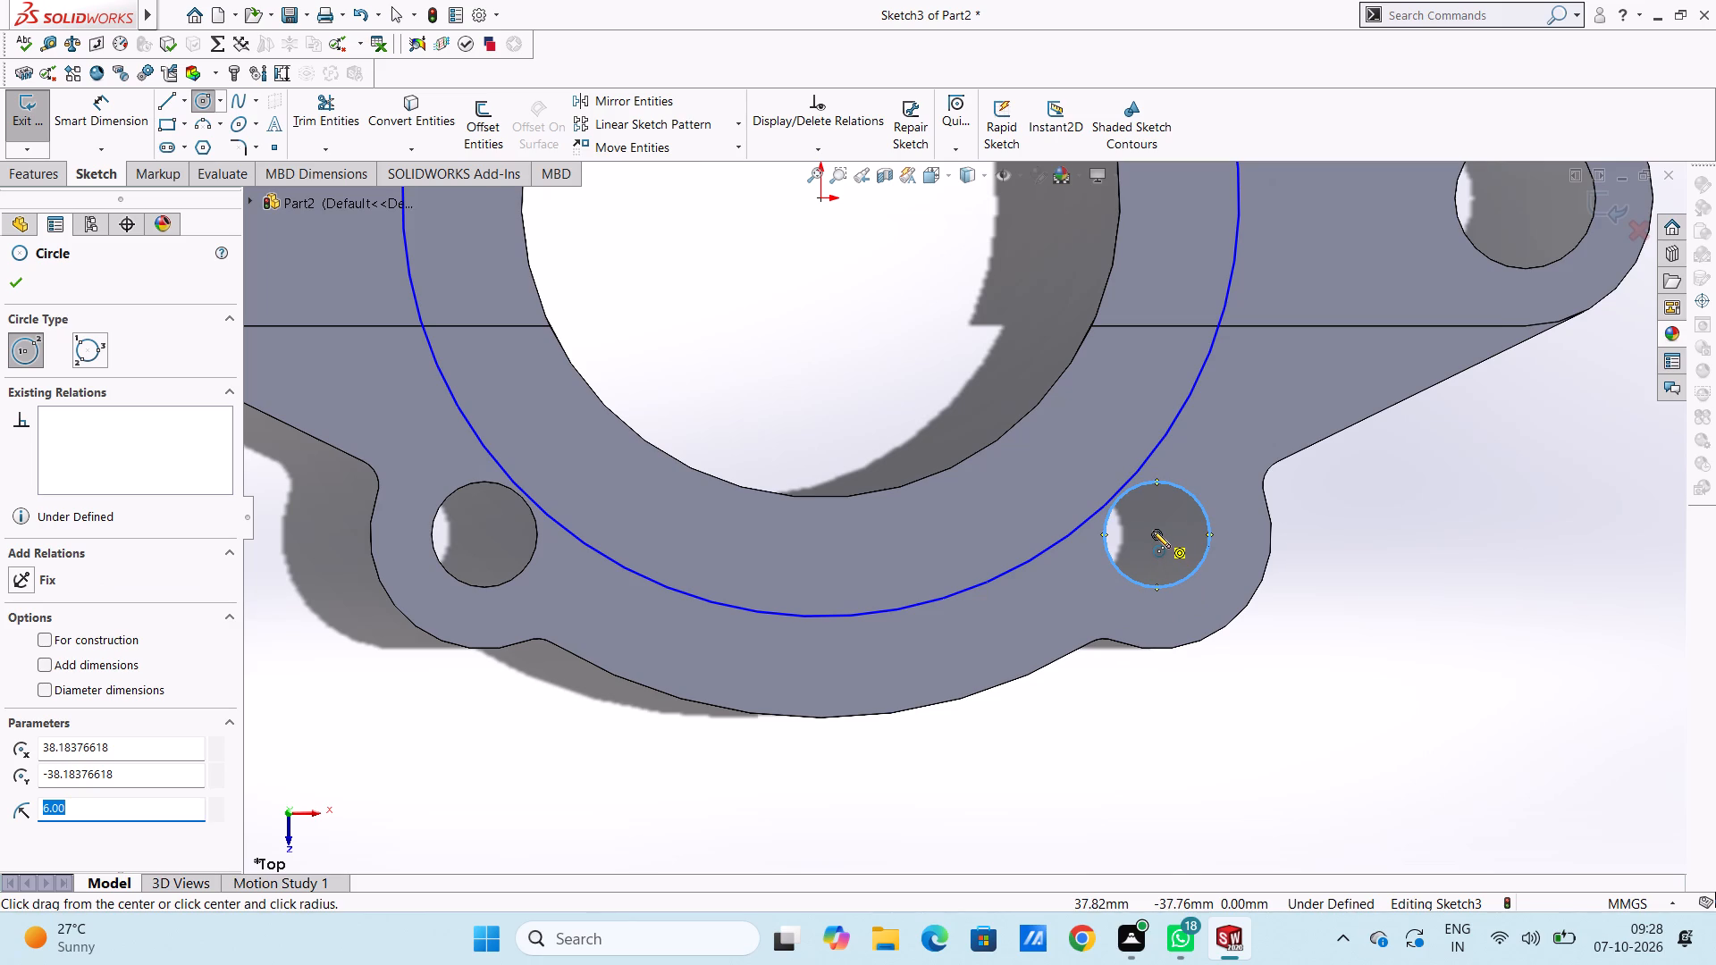
click(1153, 531)
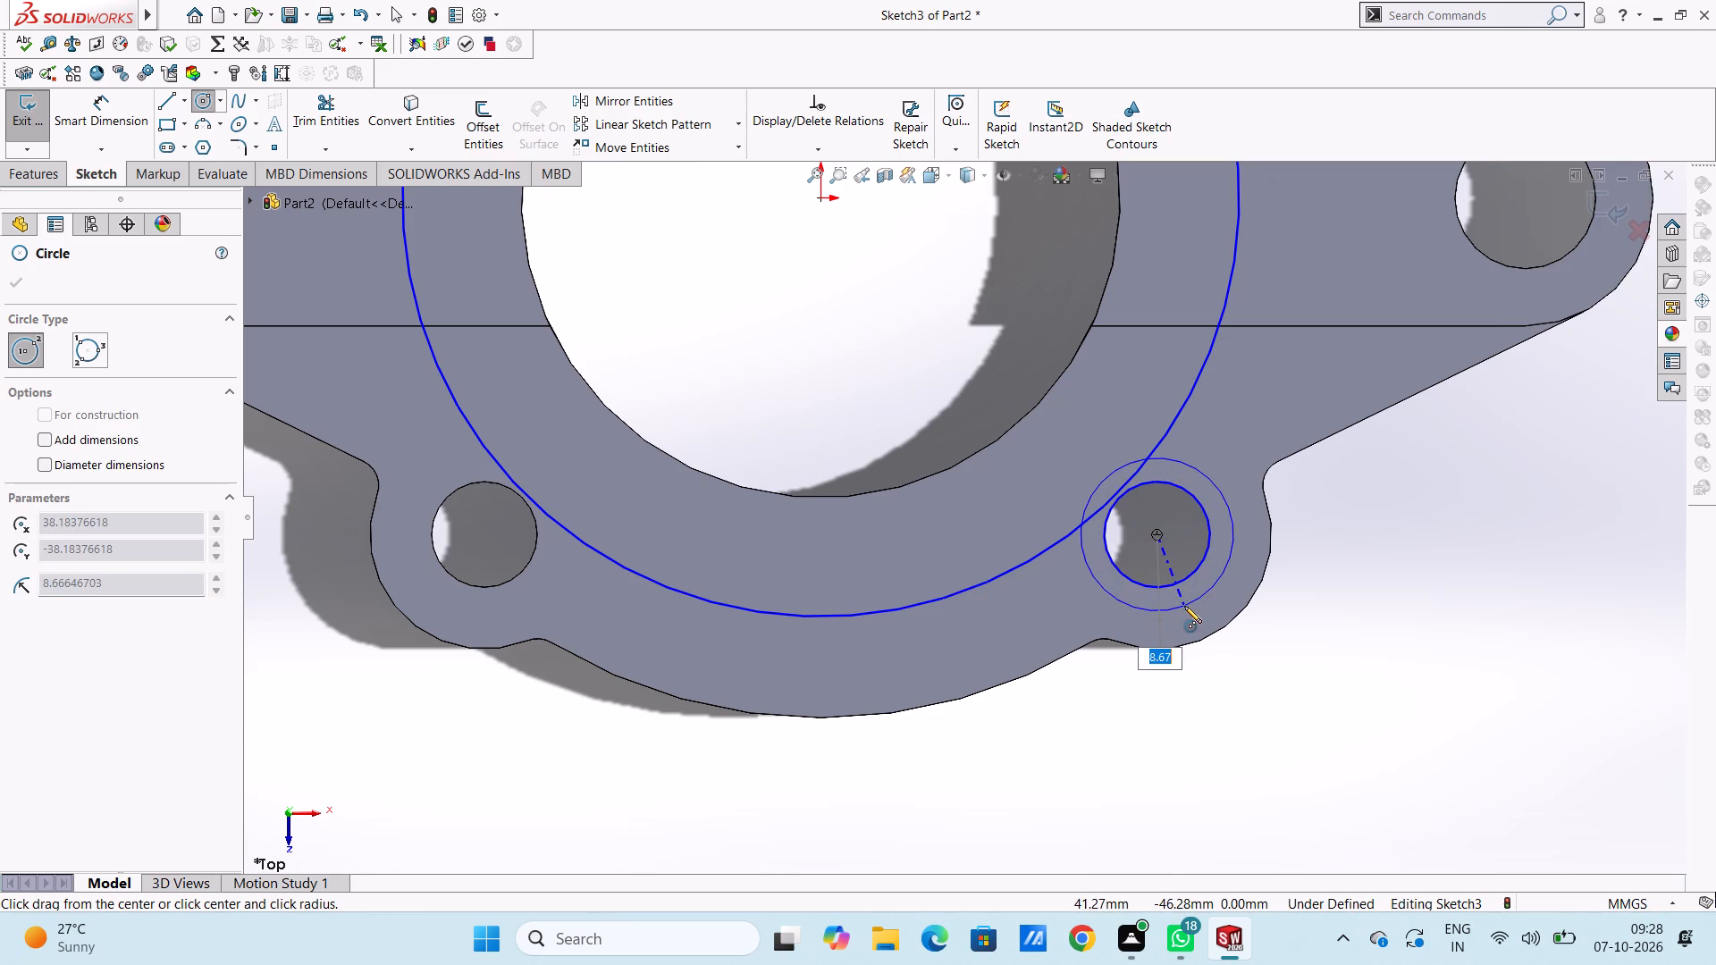
click(1184, 606)
Draw two concentric circles centred on the lower-left lobe hole, with radii of 6 mm and about 10.23 mm.
scroll(625, 572, up, 5)
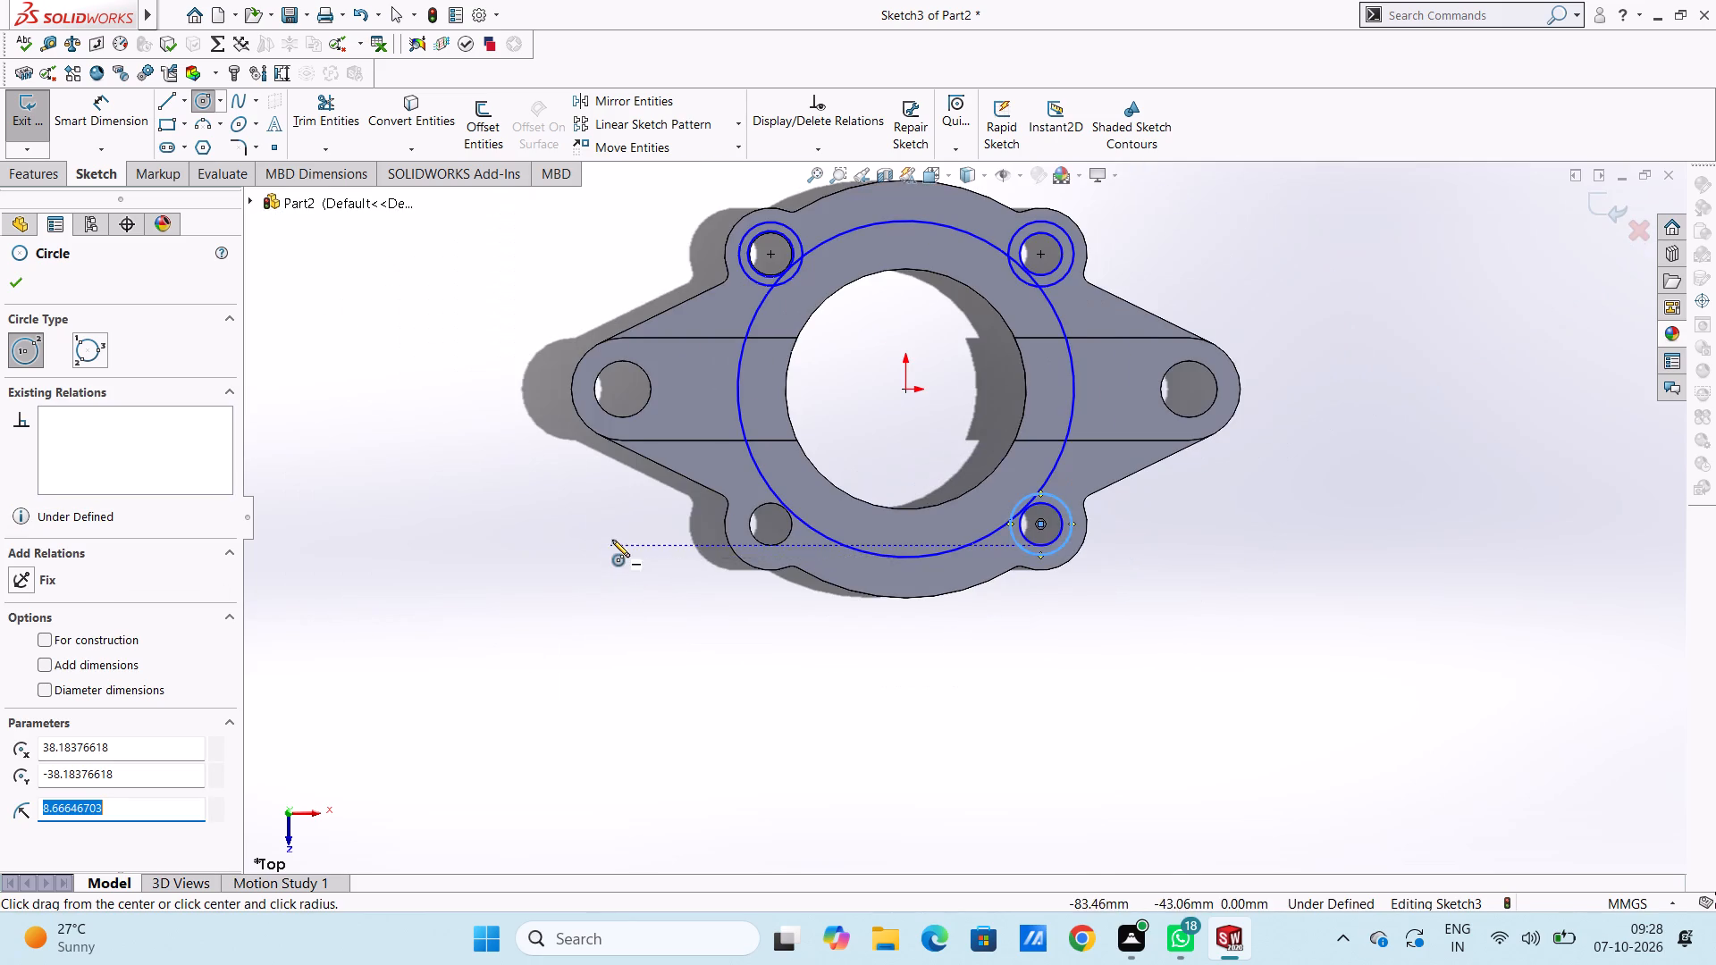
scroll(641, 533, down, 4)
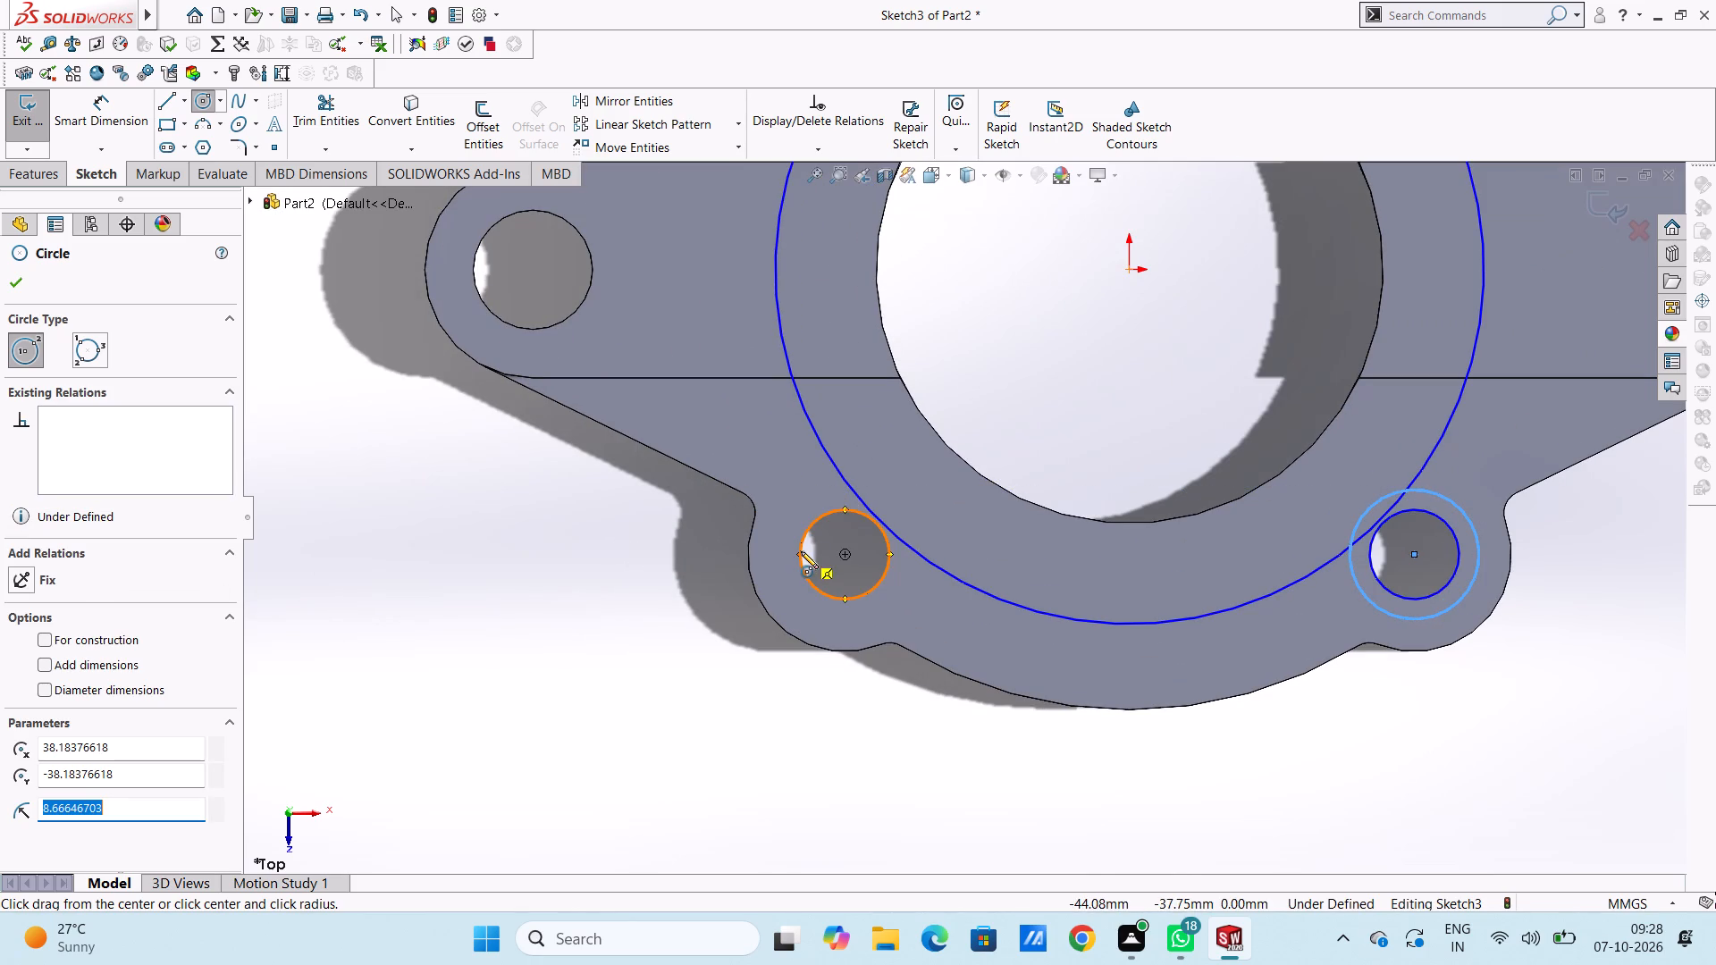
click(845, 554)
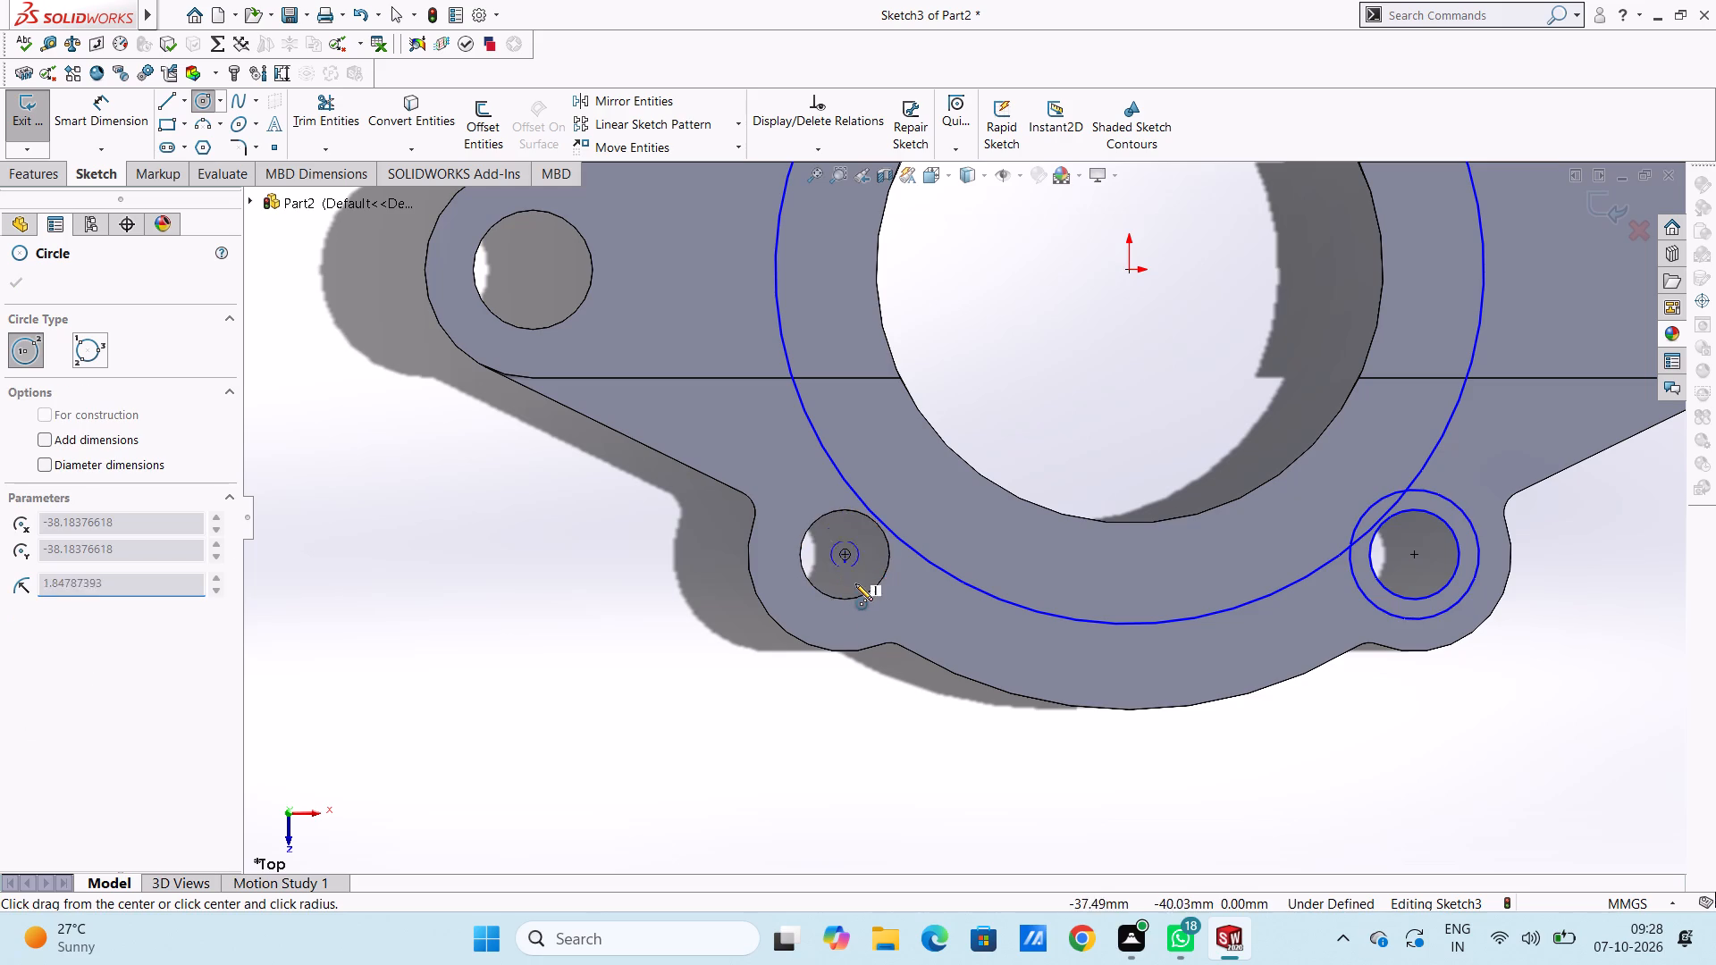
click(861, 592)
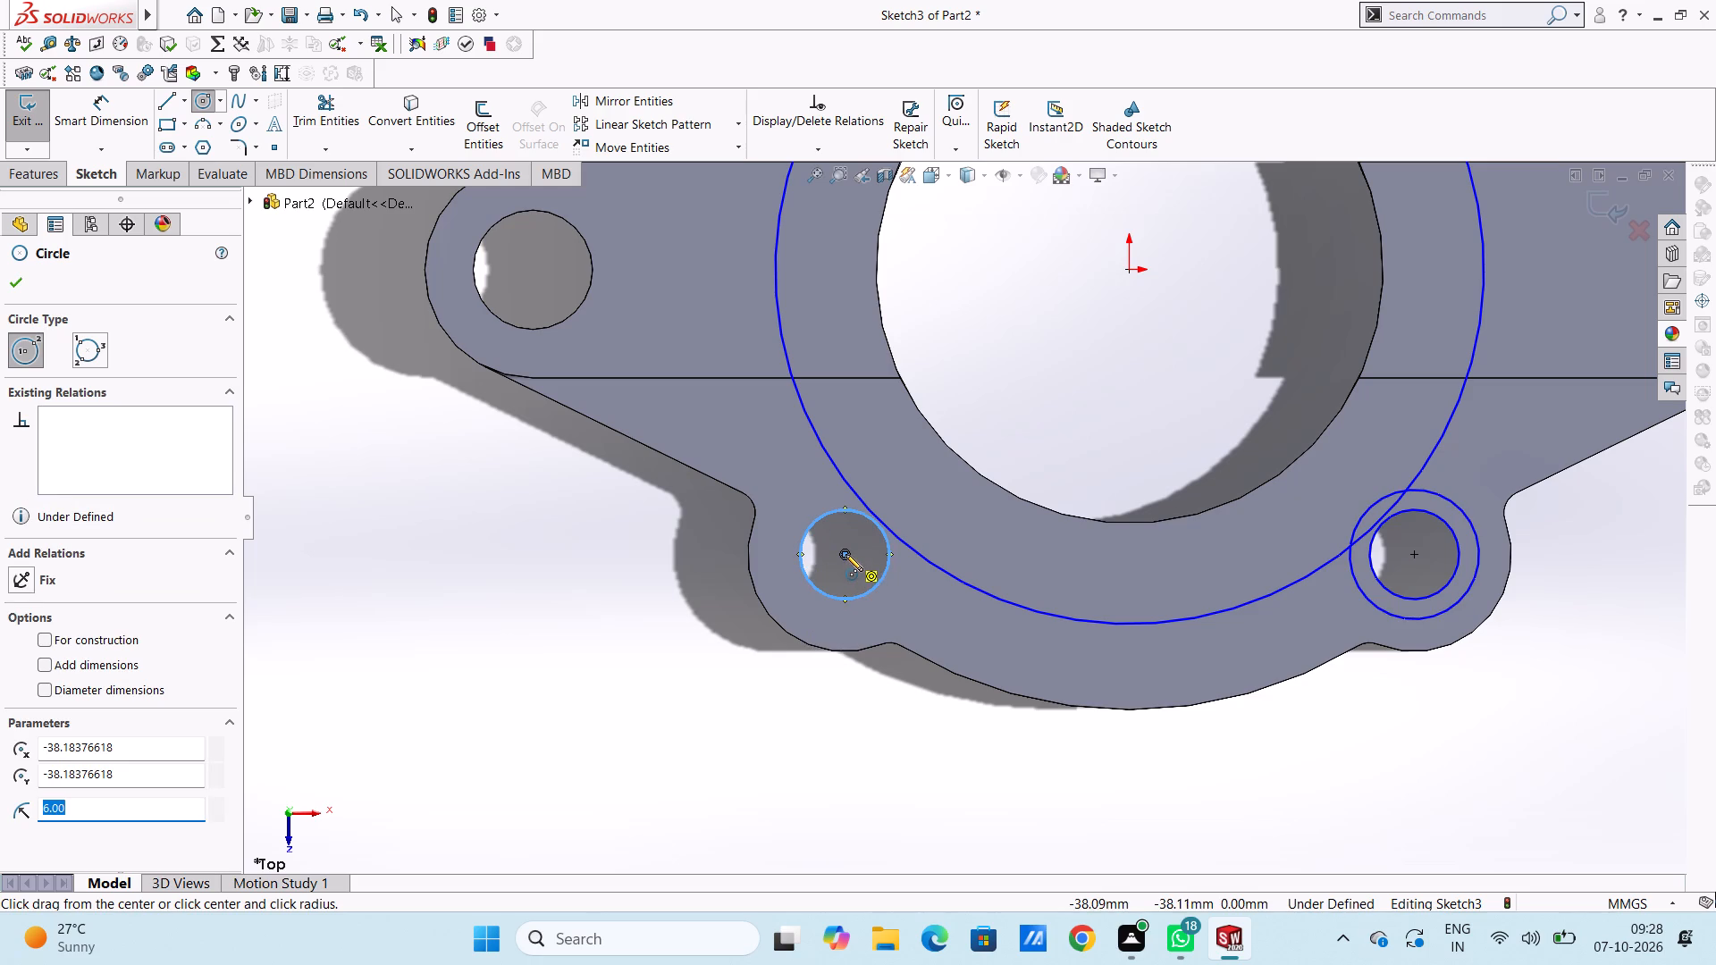
click(843, 553)
click(887, 618)
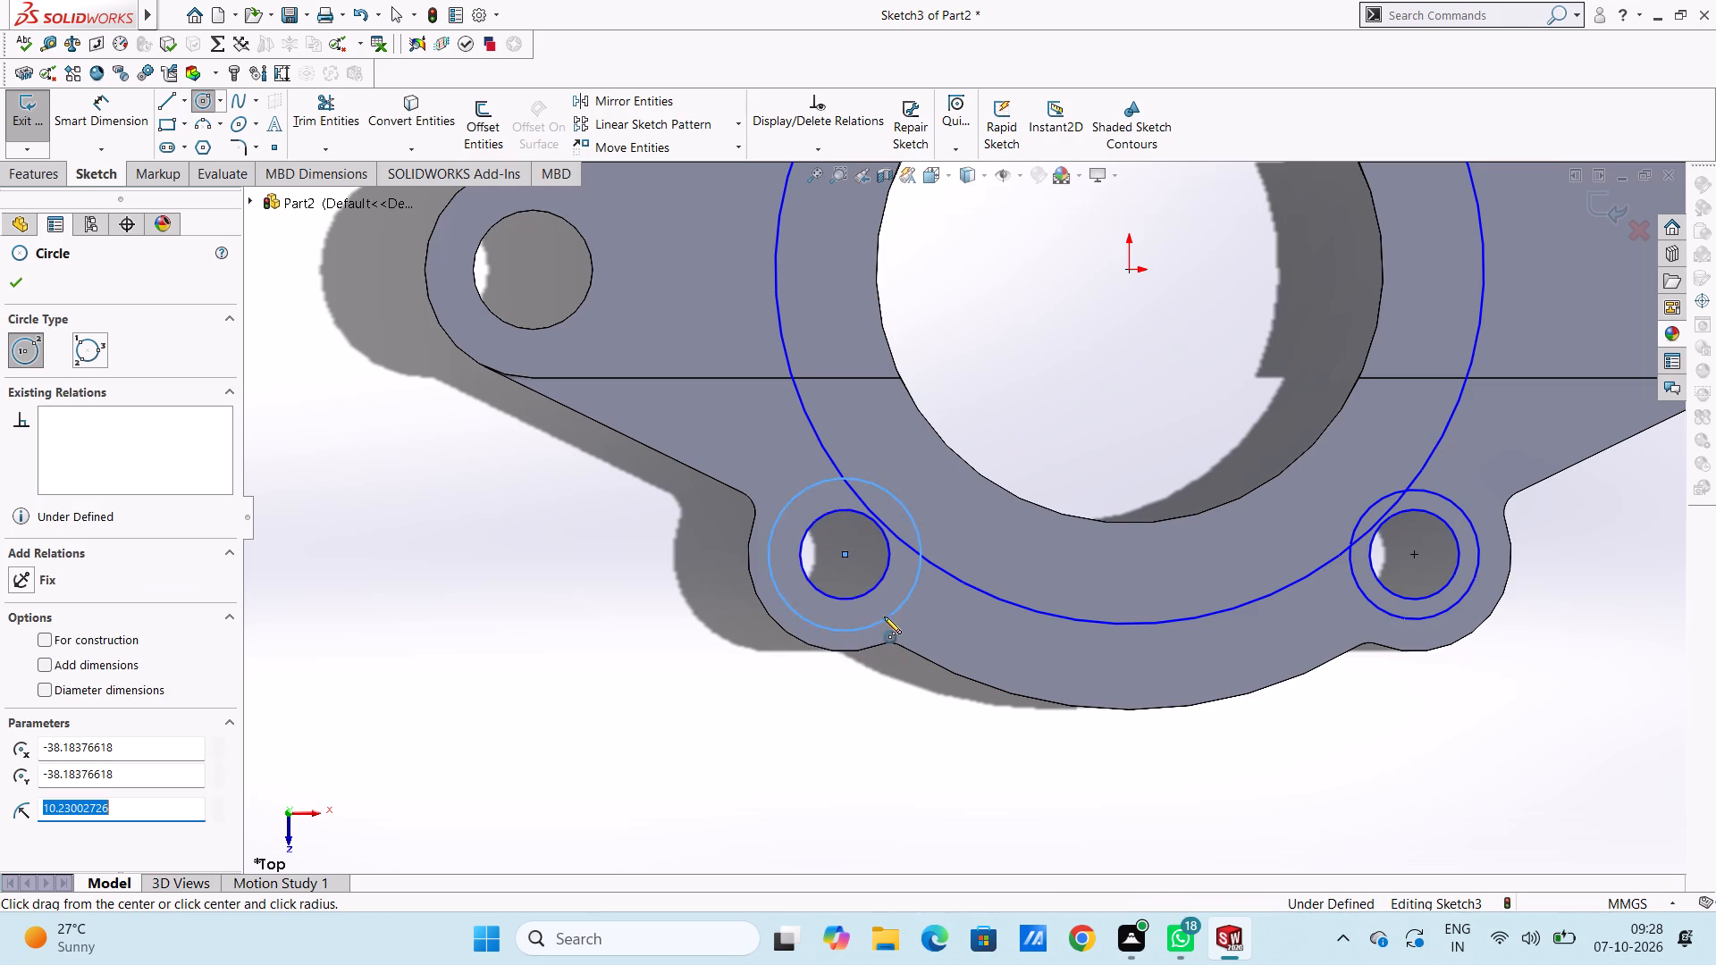
click(24, 288)
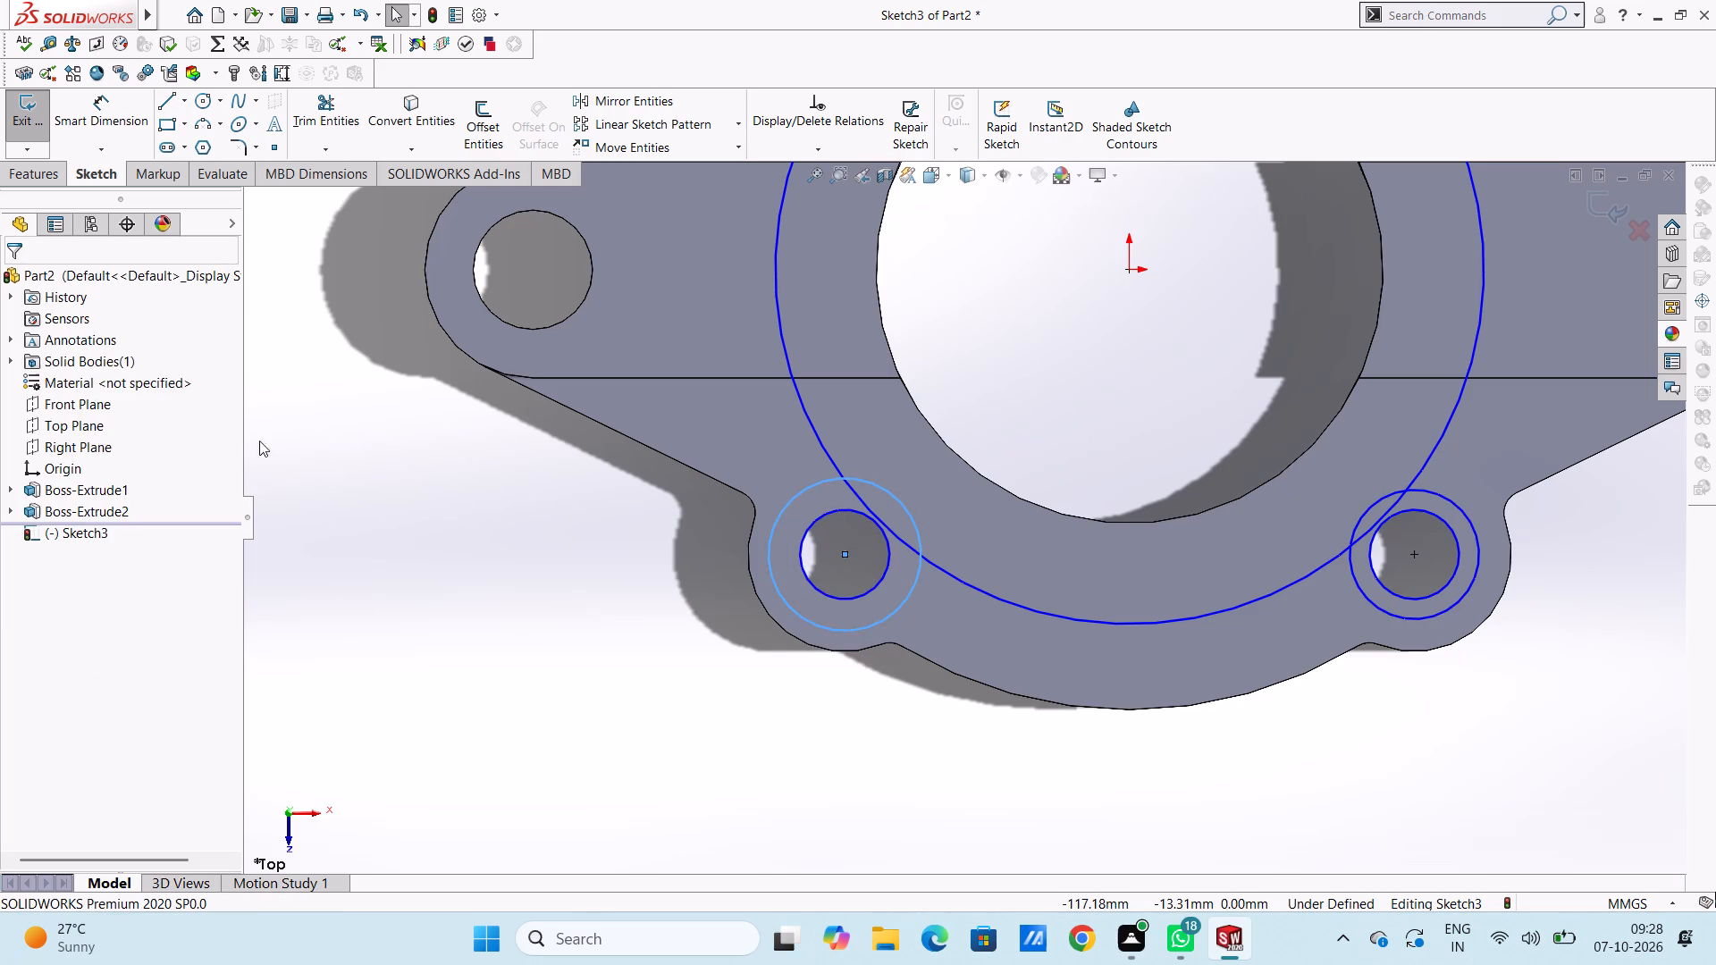
Dimension the outer circle around the upper-left lobe hole with a diameter of 18 mm.
scroll(388, 560, up, 7)
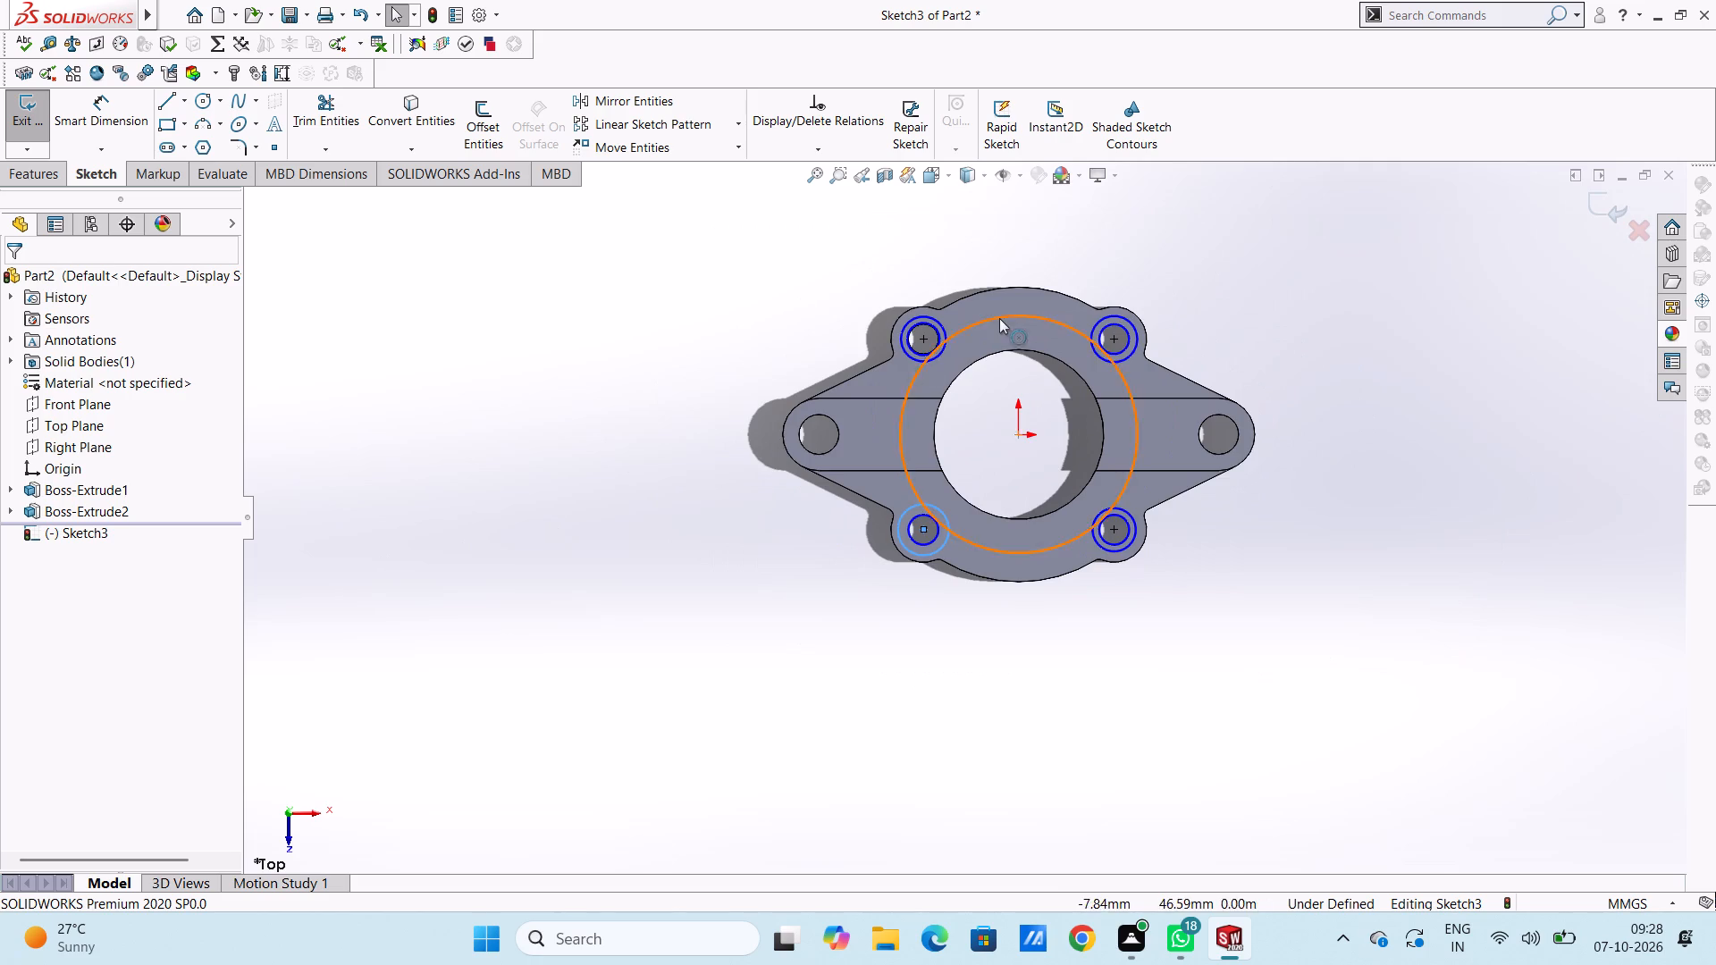
scroll(999, 318, down, 4)
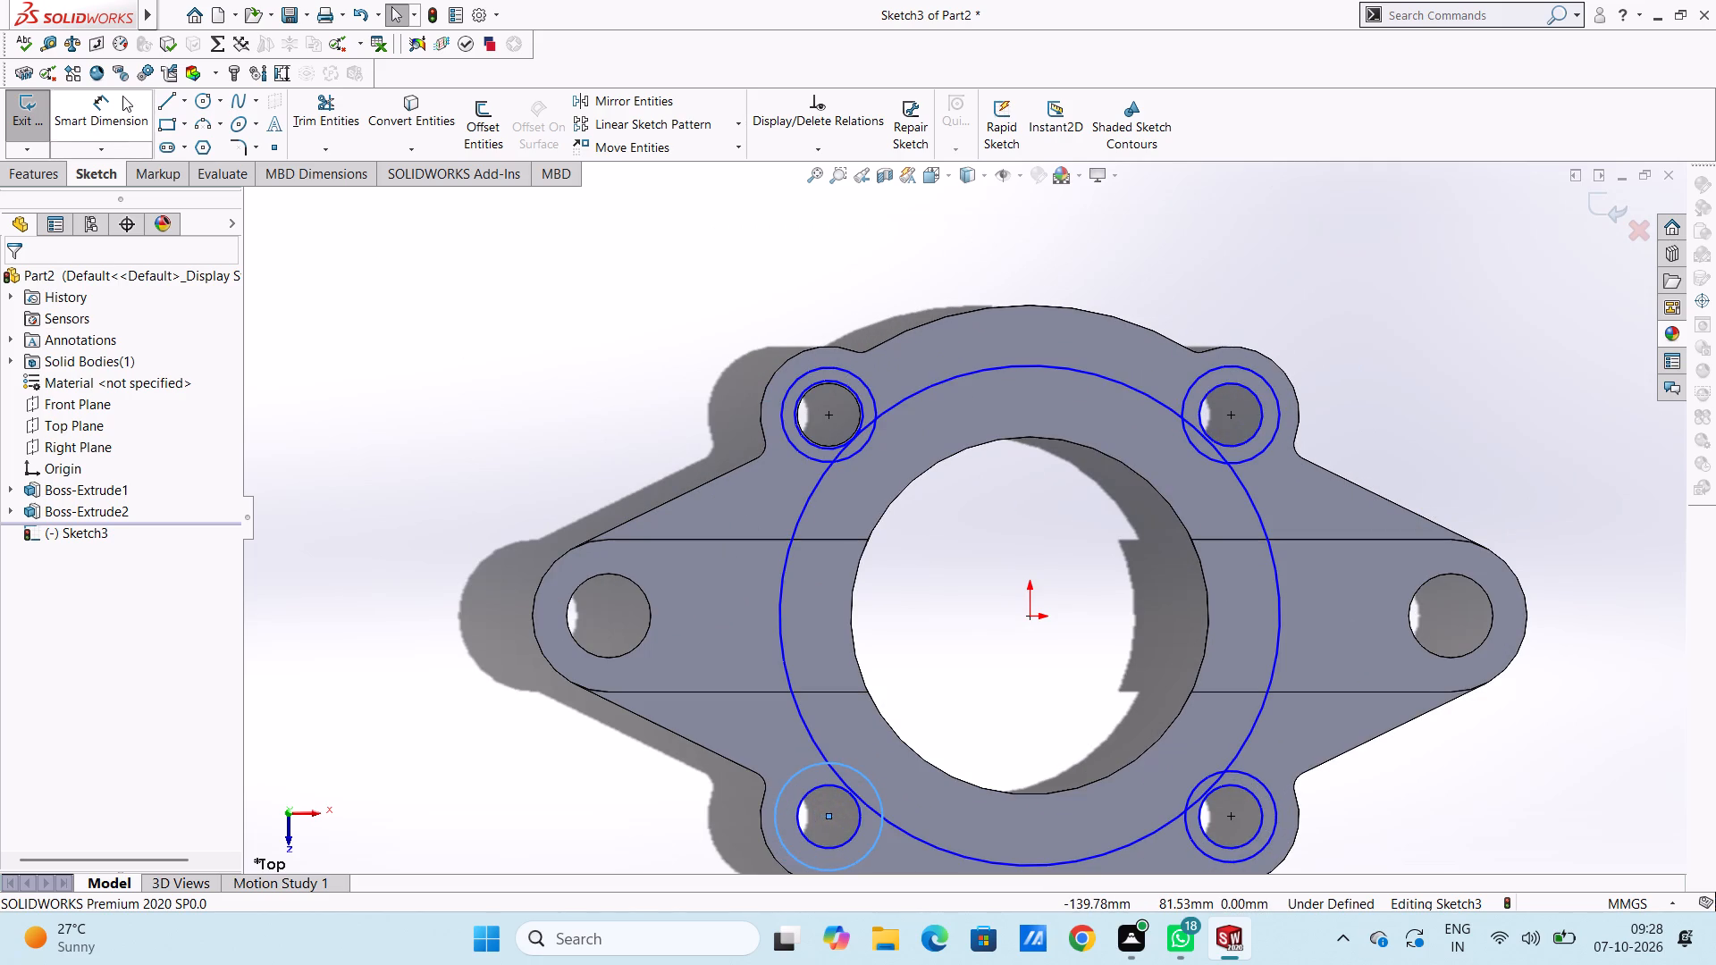
click(122, 96)
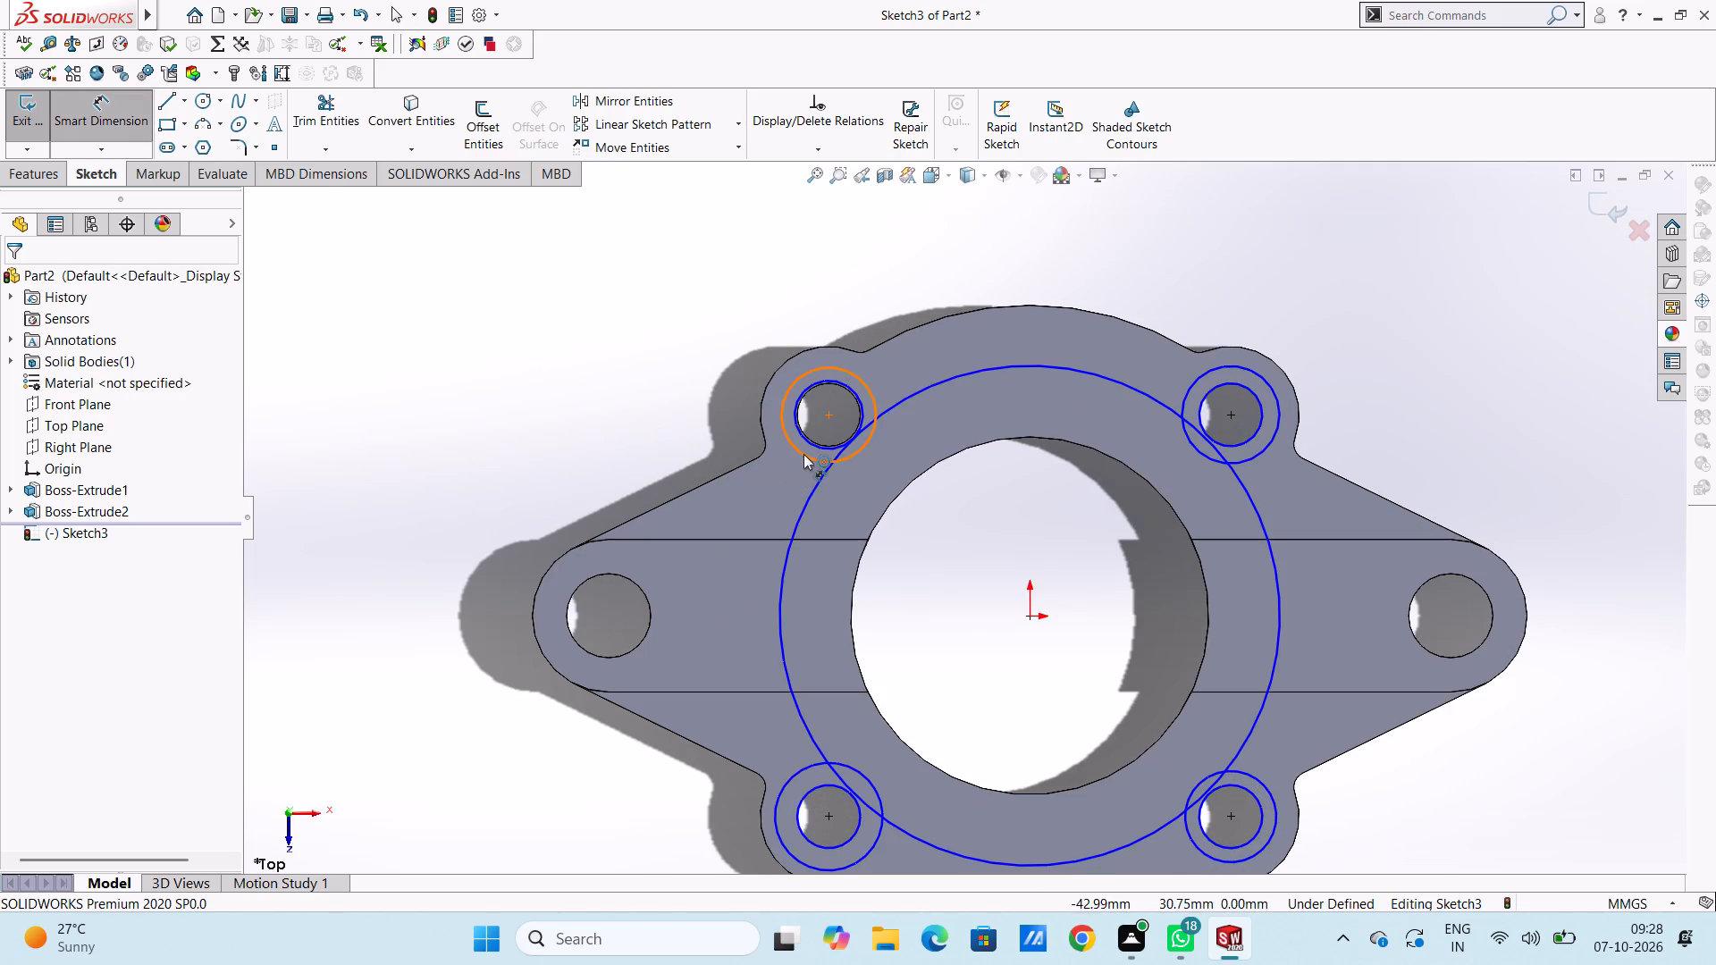
click(803, 454)
click(424, 513)
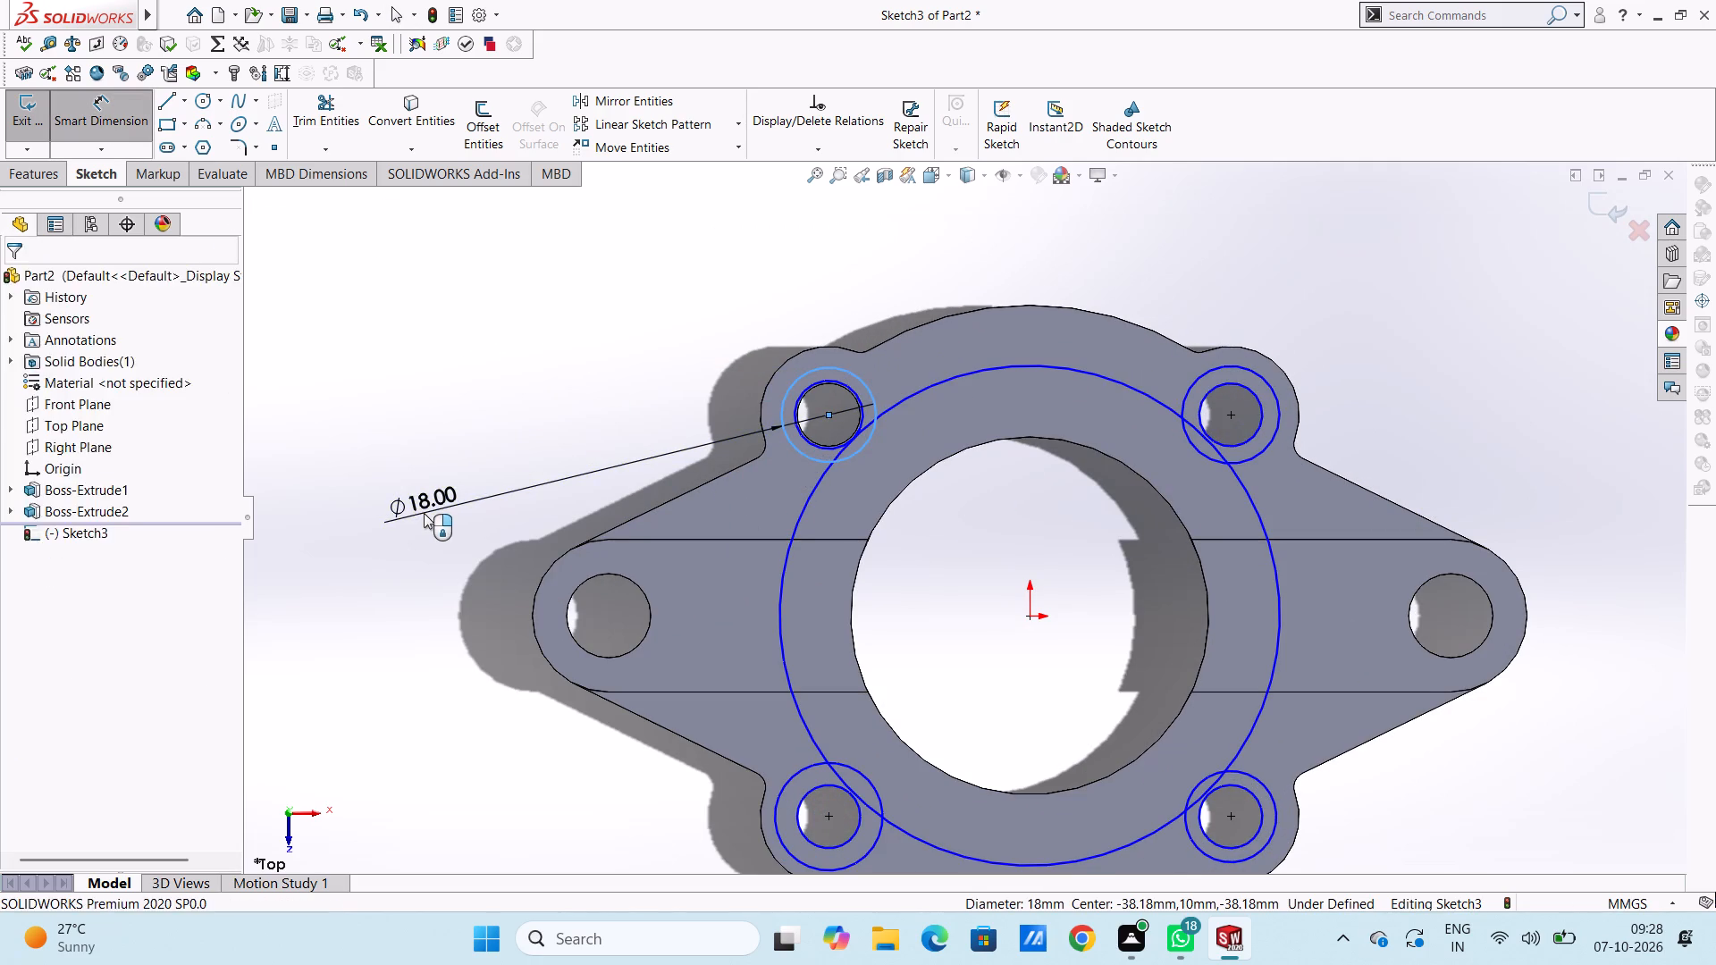
click(339, 482)
click(389, 417)
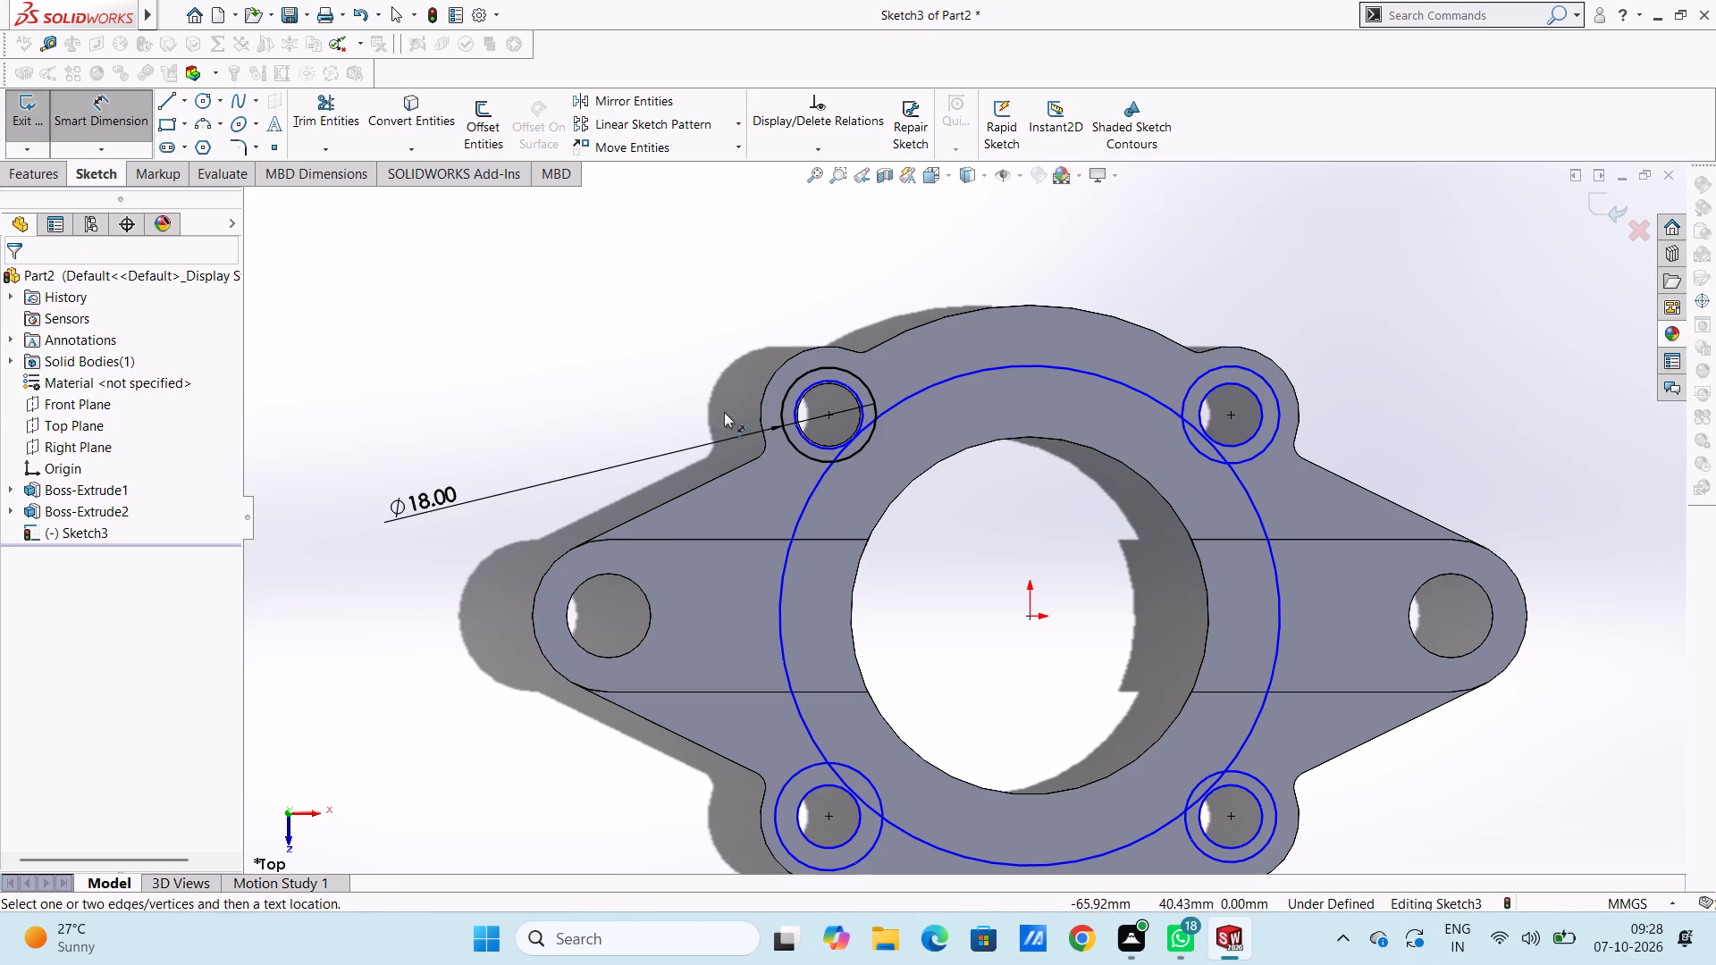
Dimension the inner circle at the upper-left lobe hole and set its diameter to 12 mm.
click(813, 442)
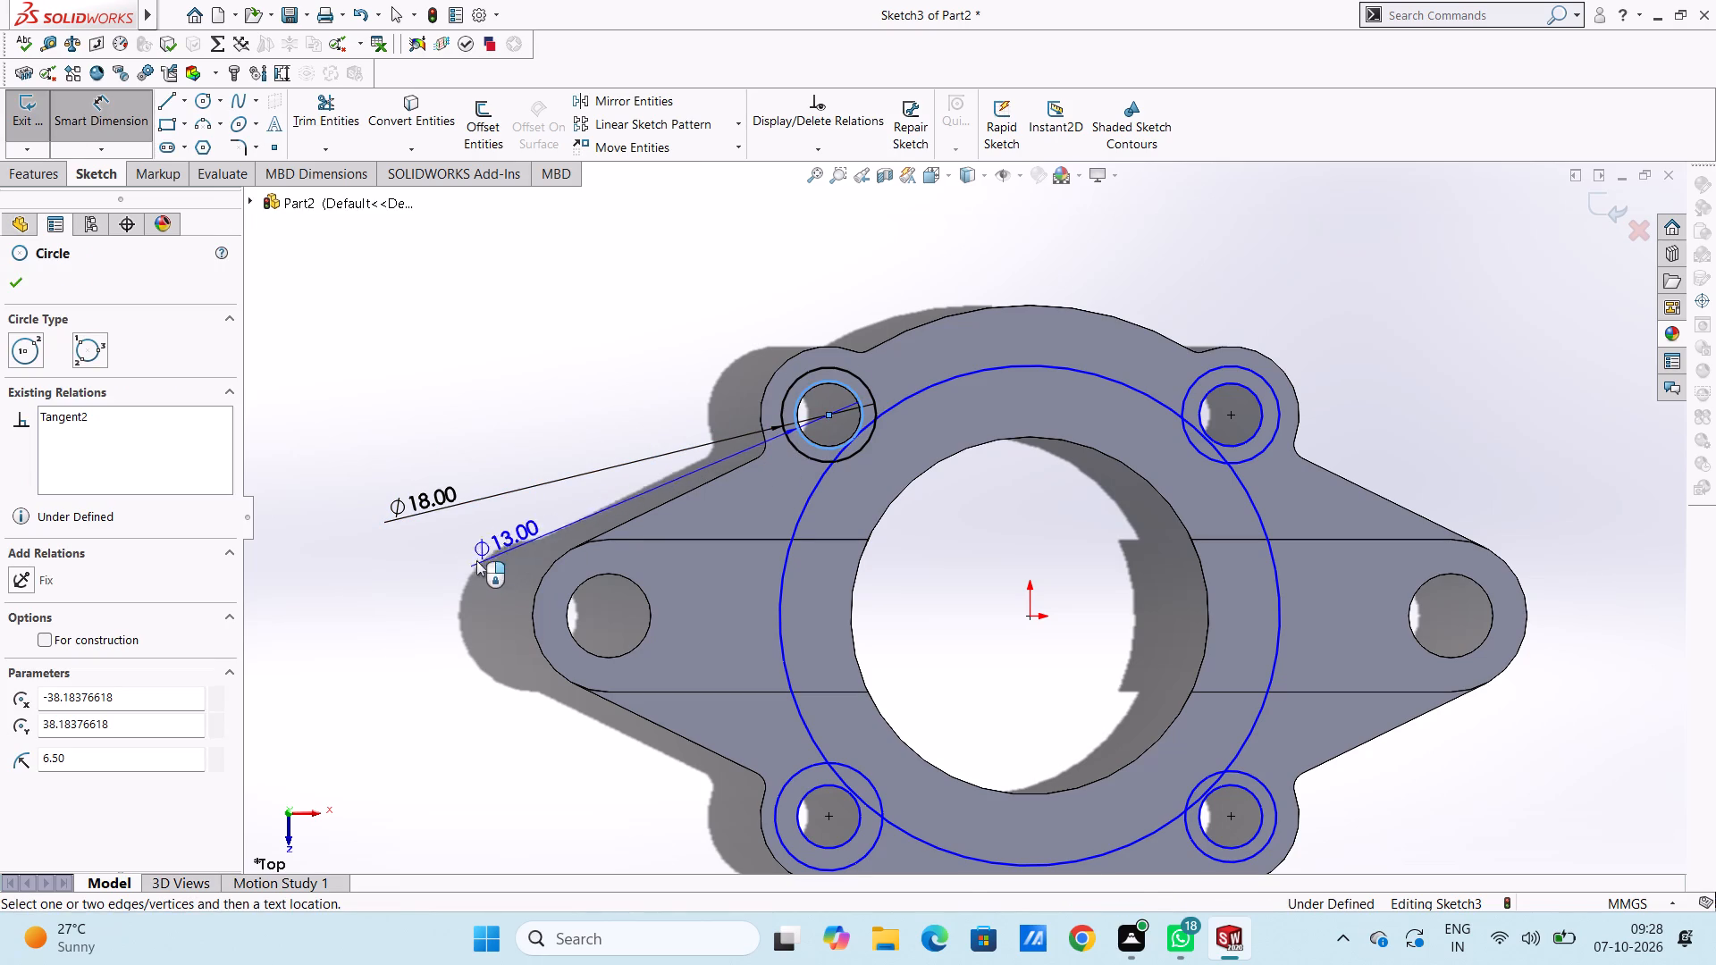
click(432, 580)
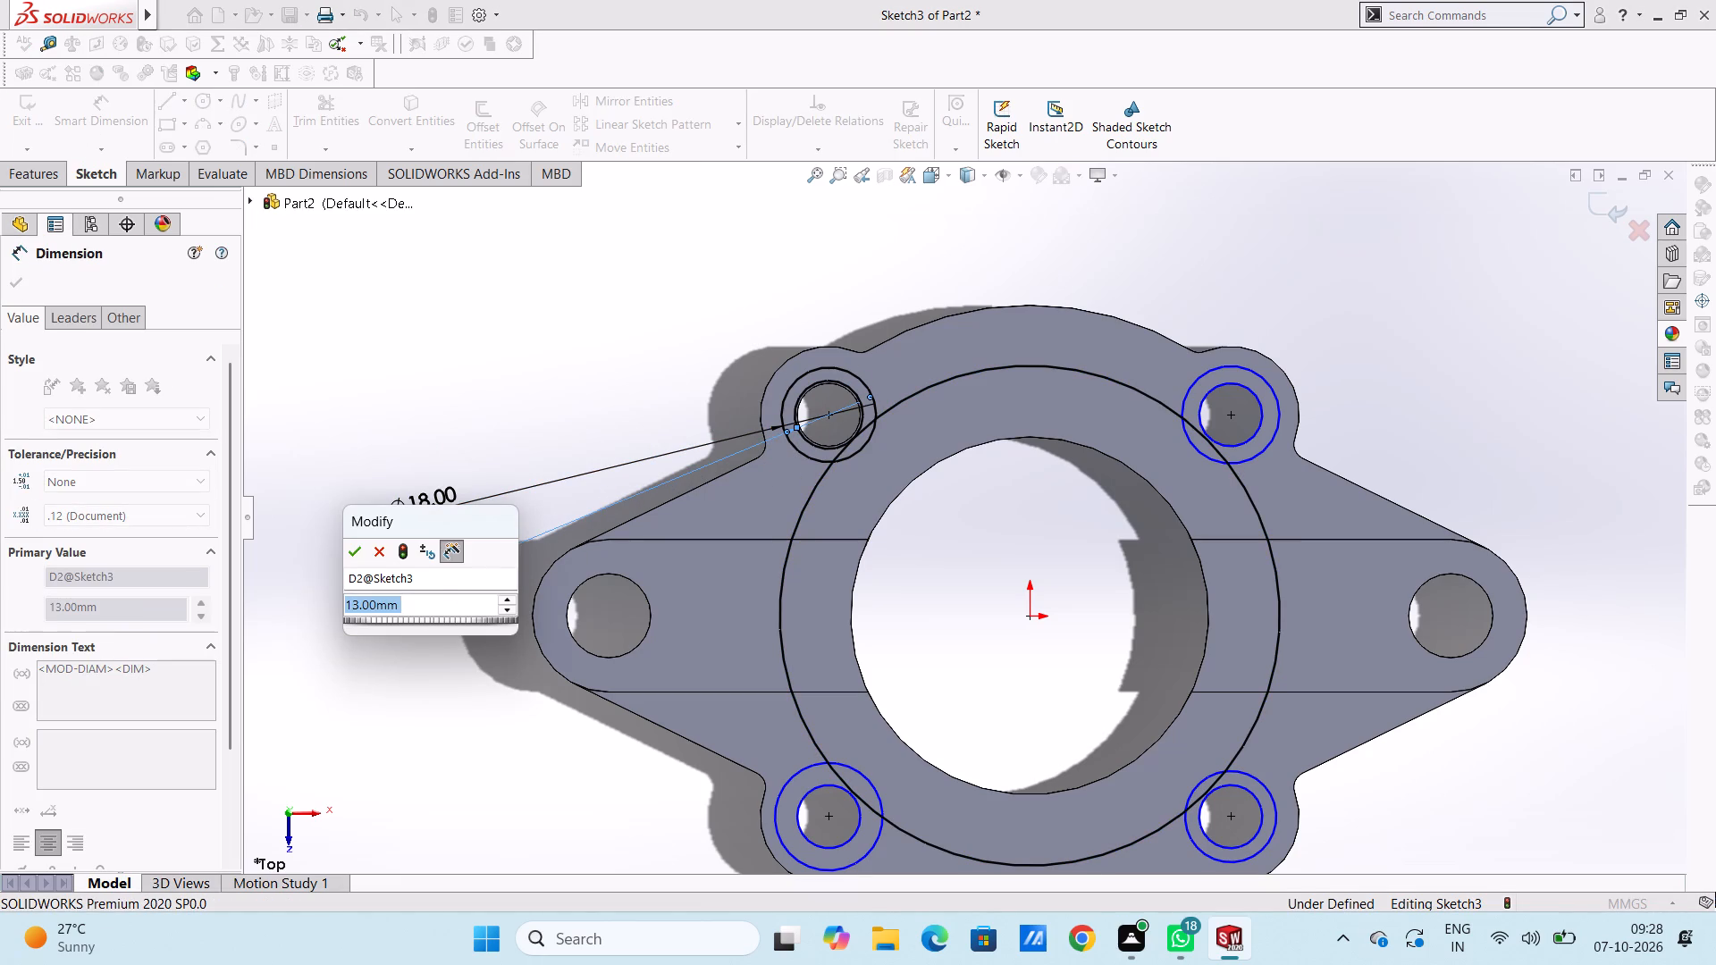
text(12)
key(Return)
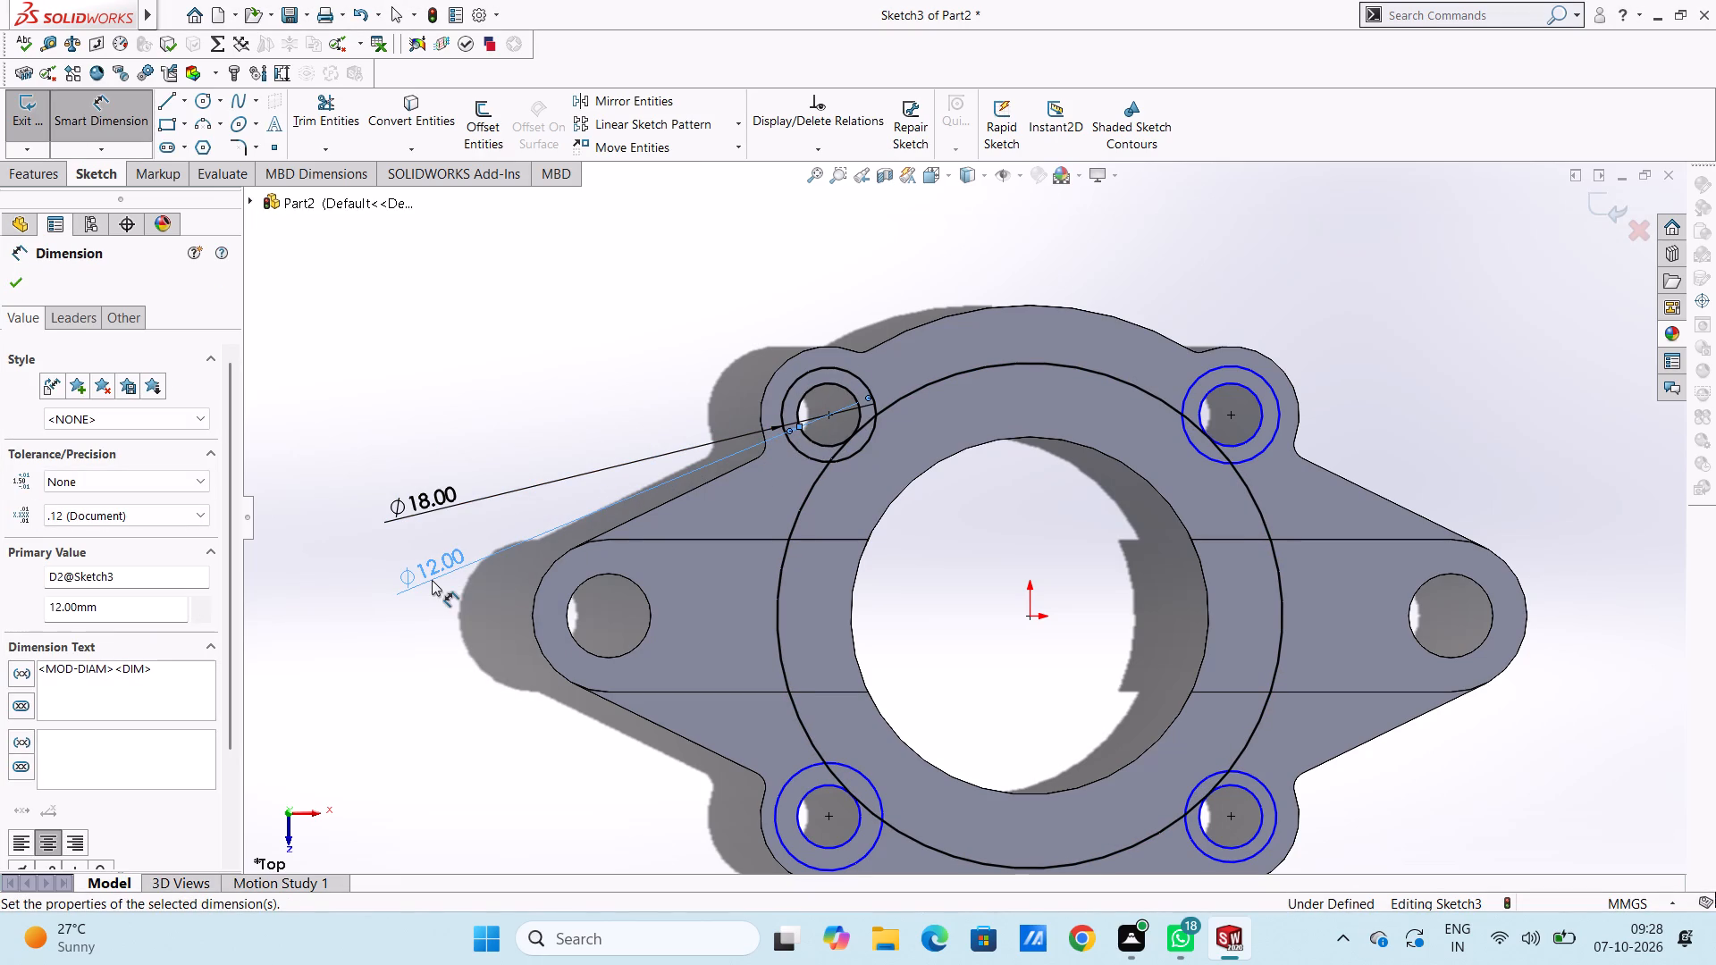
click(601, 399)
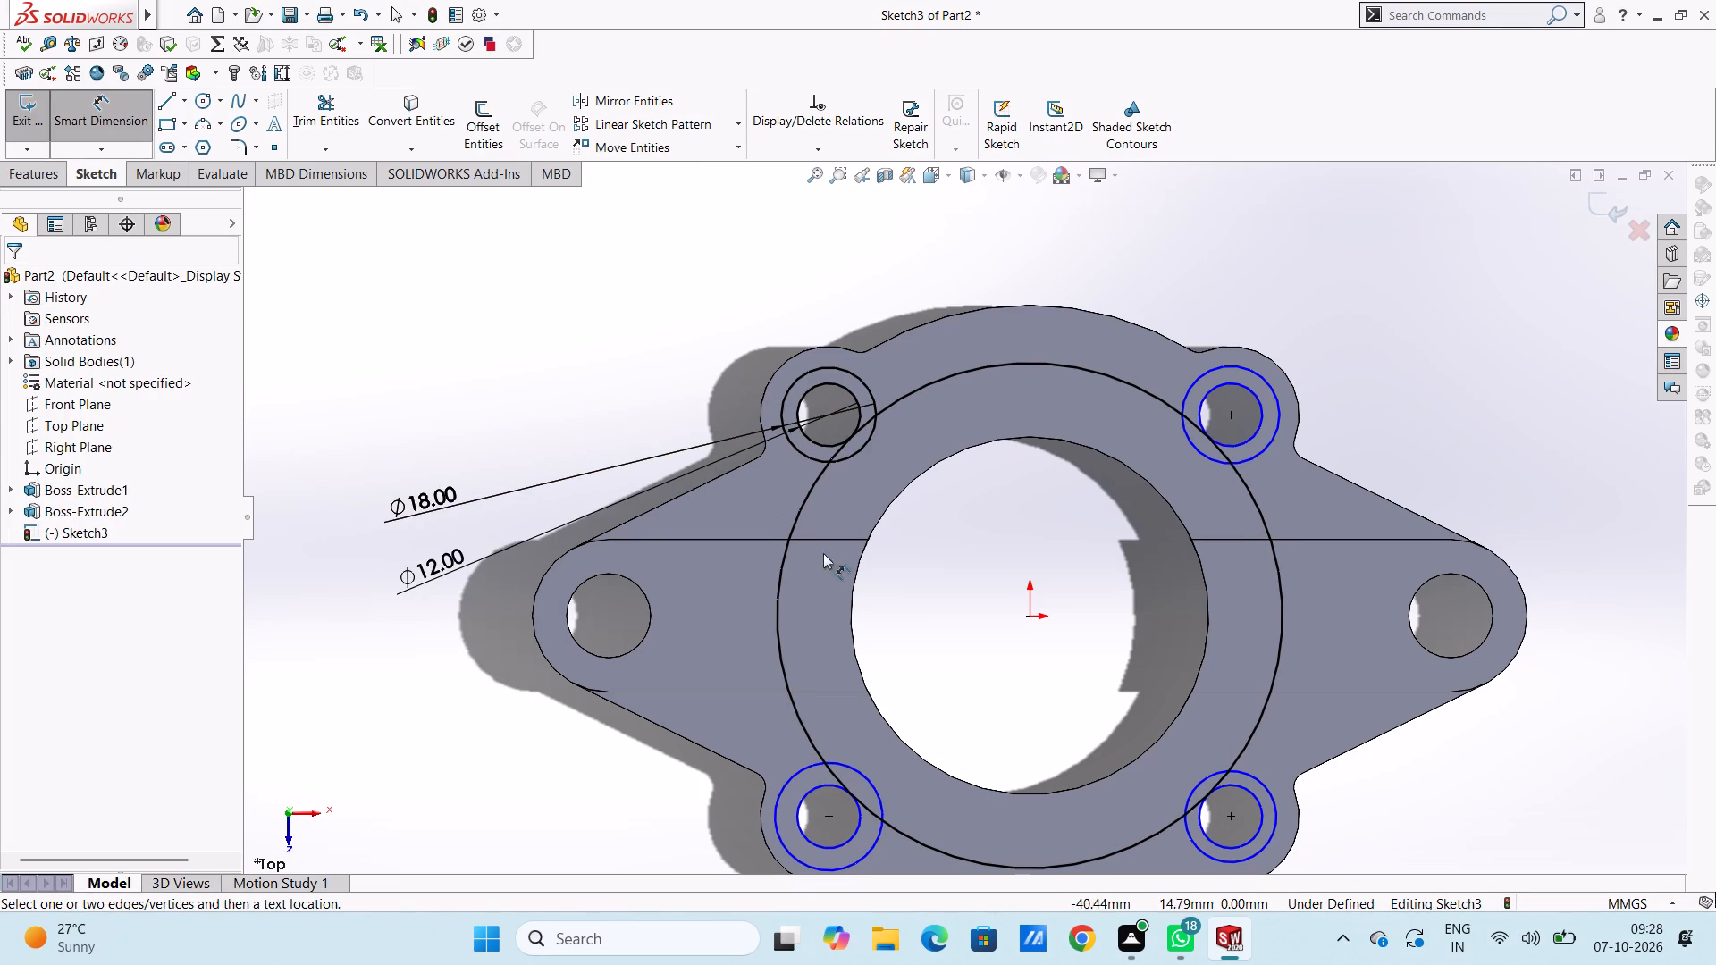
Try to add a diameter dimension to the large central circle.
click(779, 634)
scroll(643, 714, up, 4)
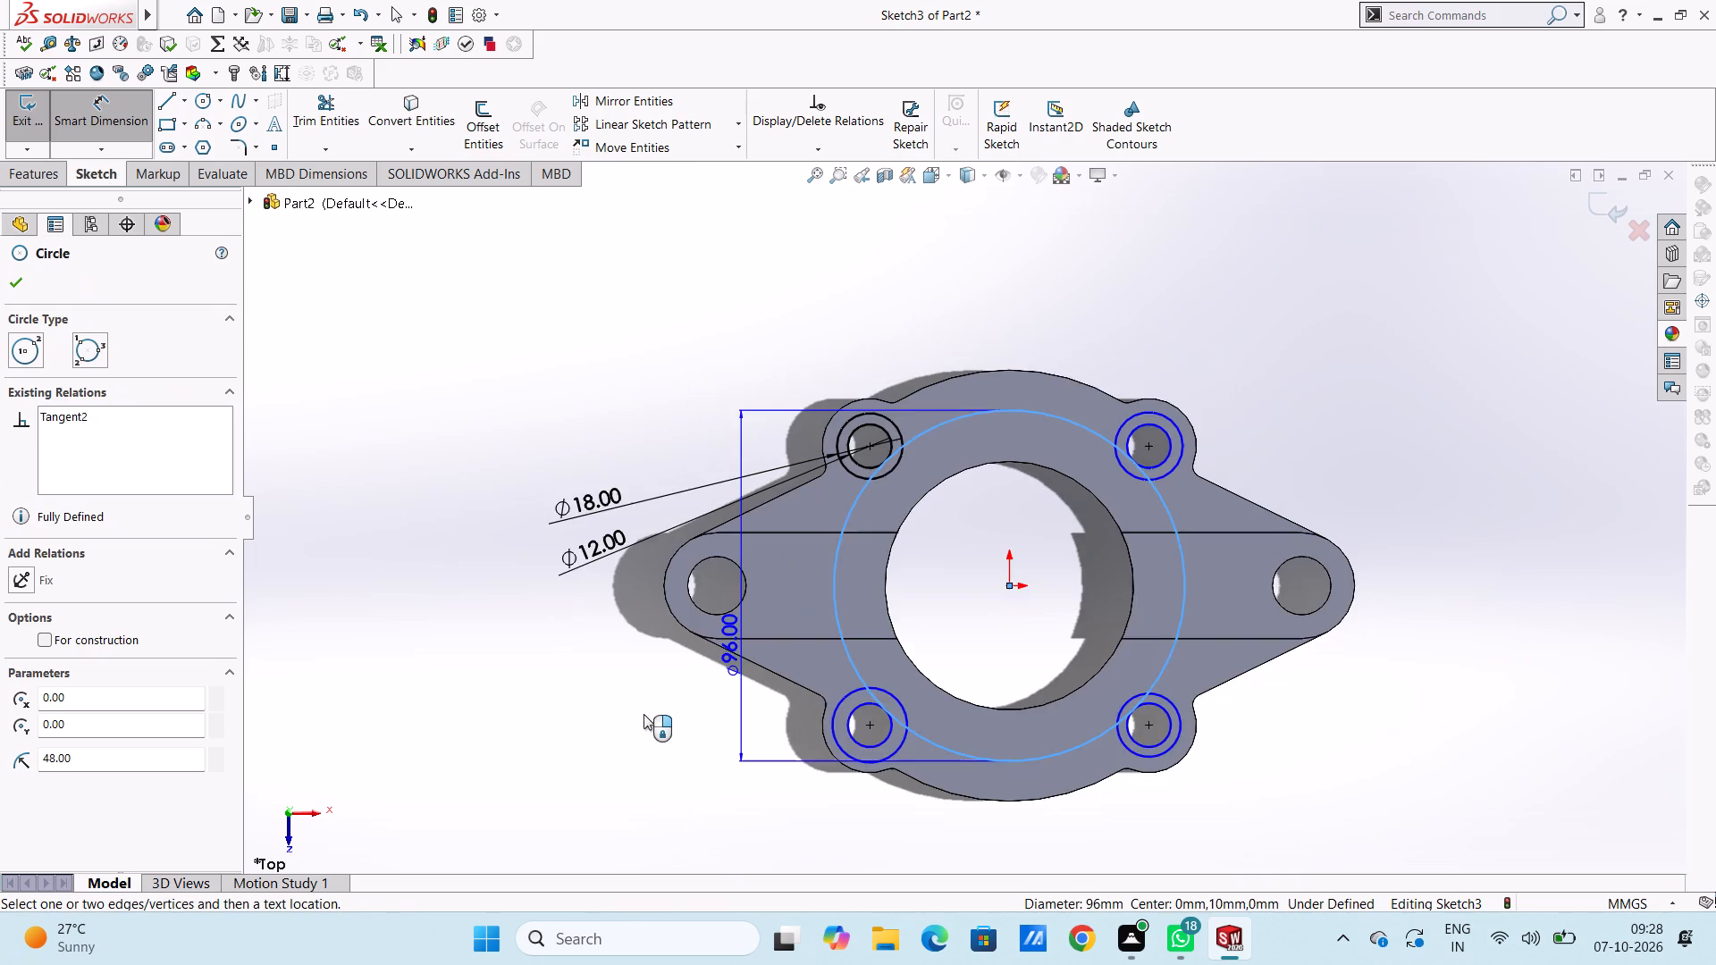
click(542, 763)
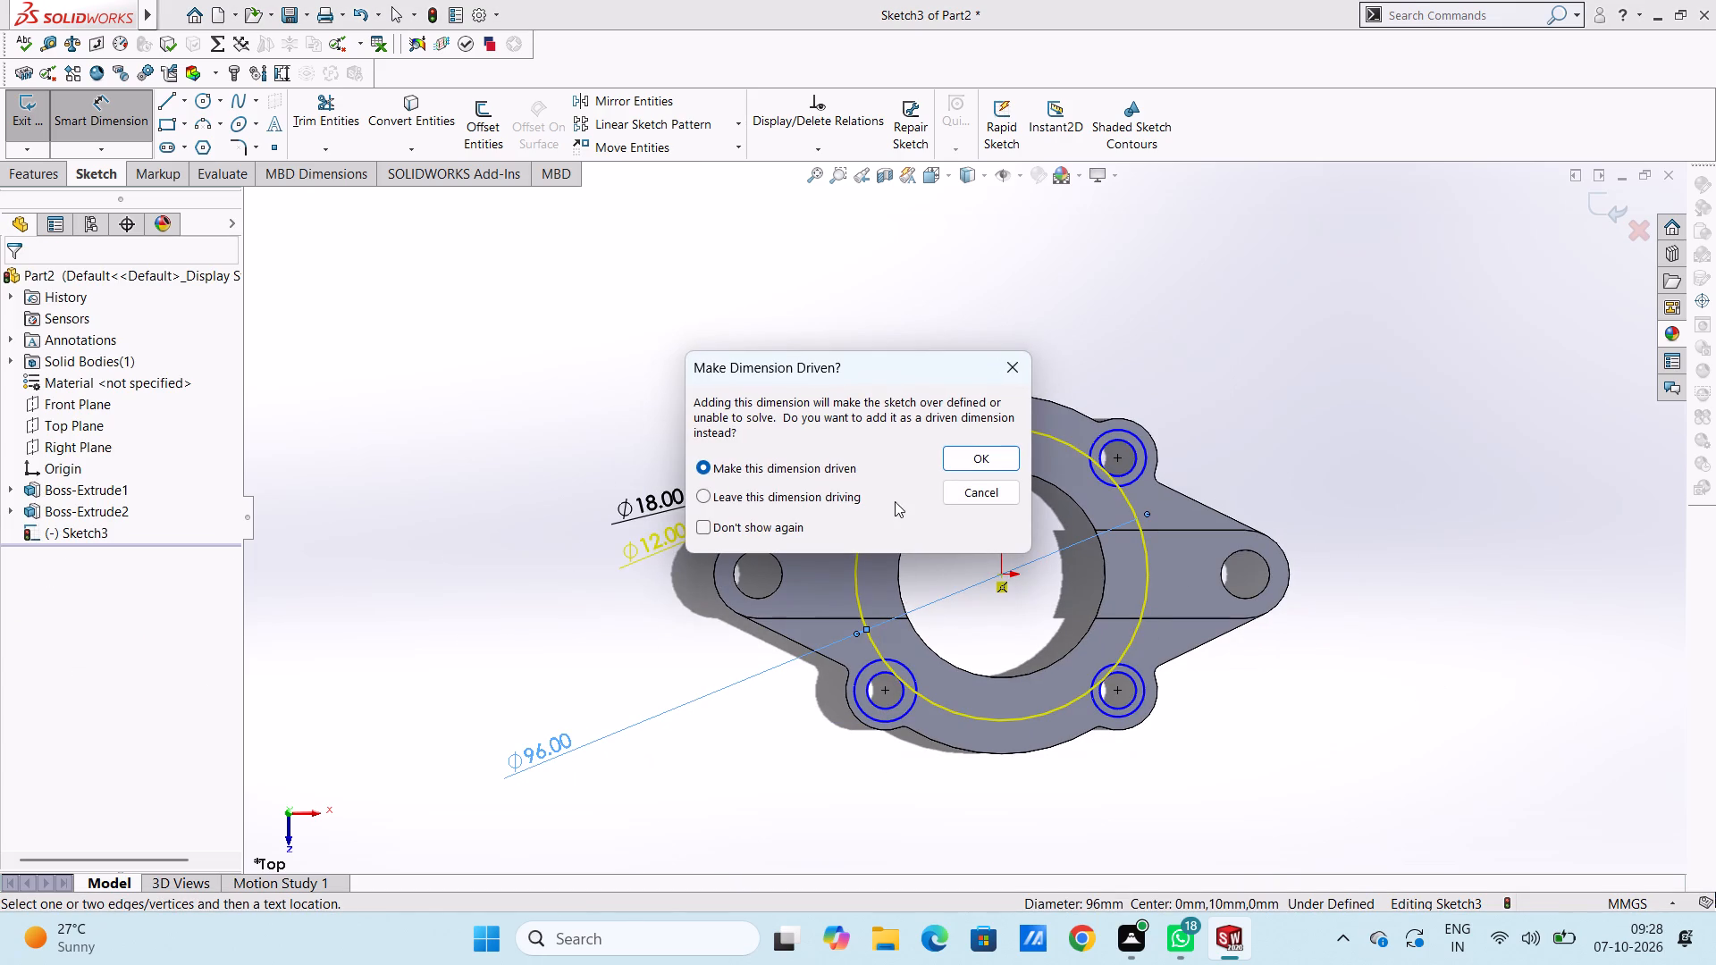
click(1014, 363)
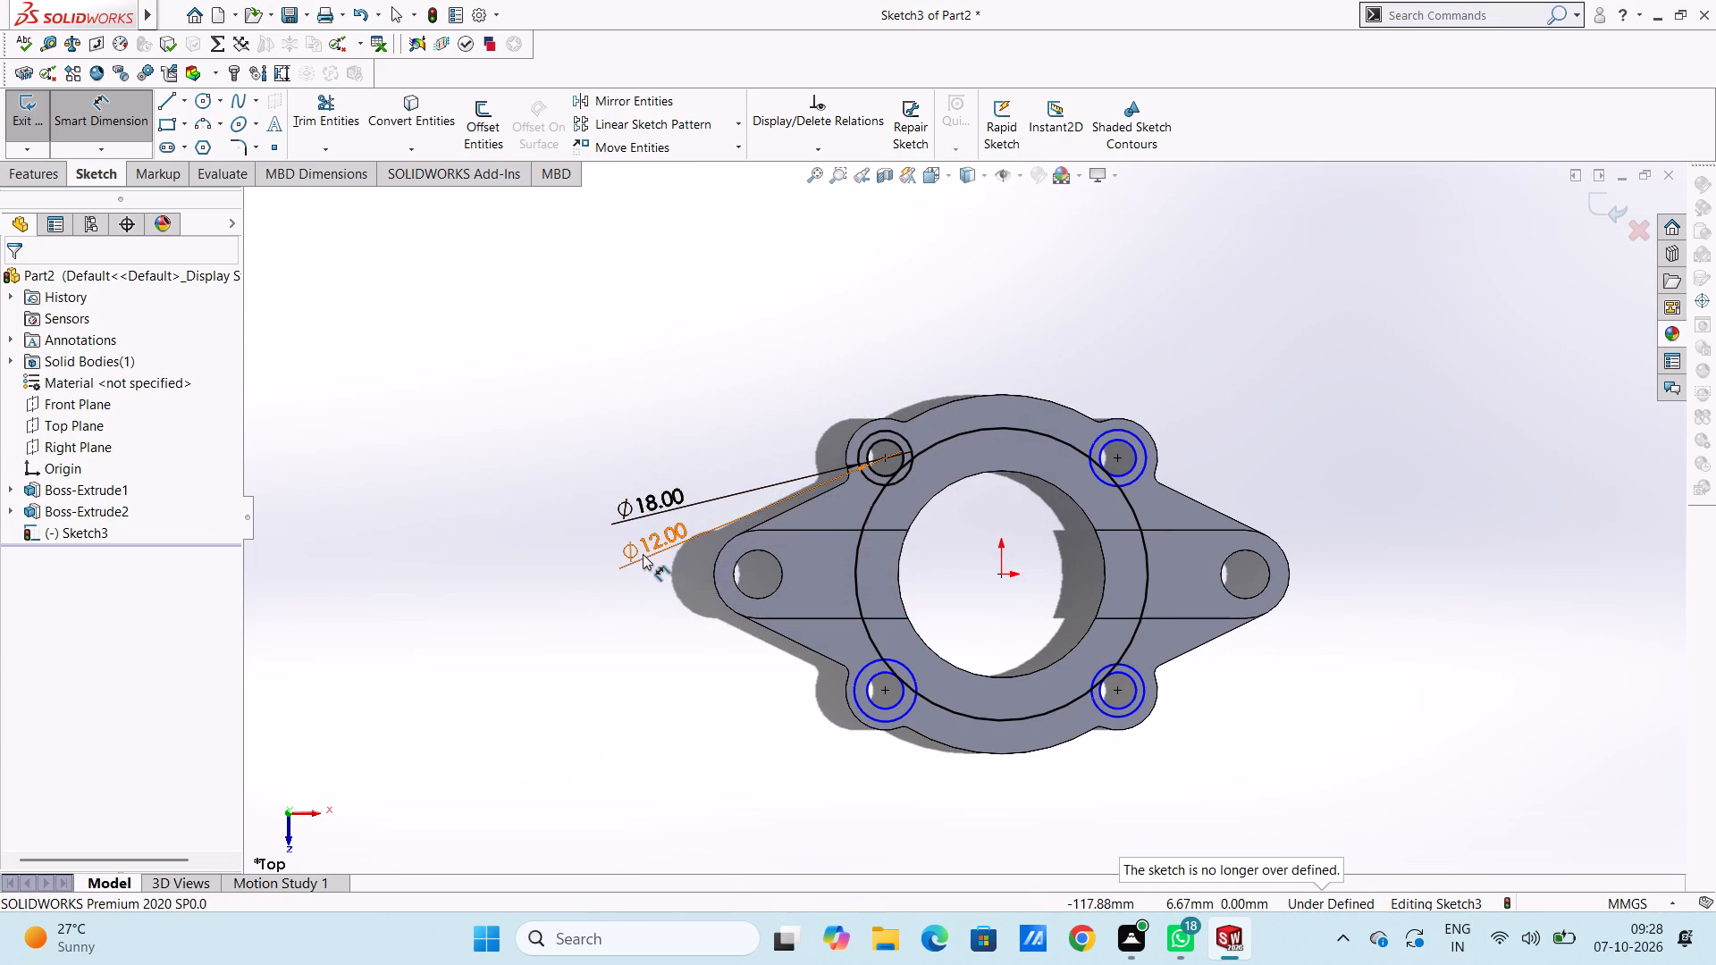
Delete the 12 mm diameter dimension from the upper-left inner circle.
click(643, 554)
key(Delete)
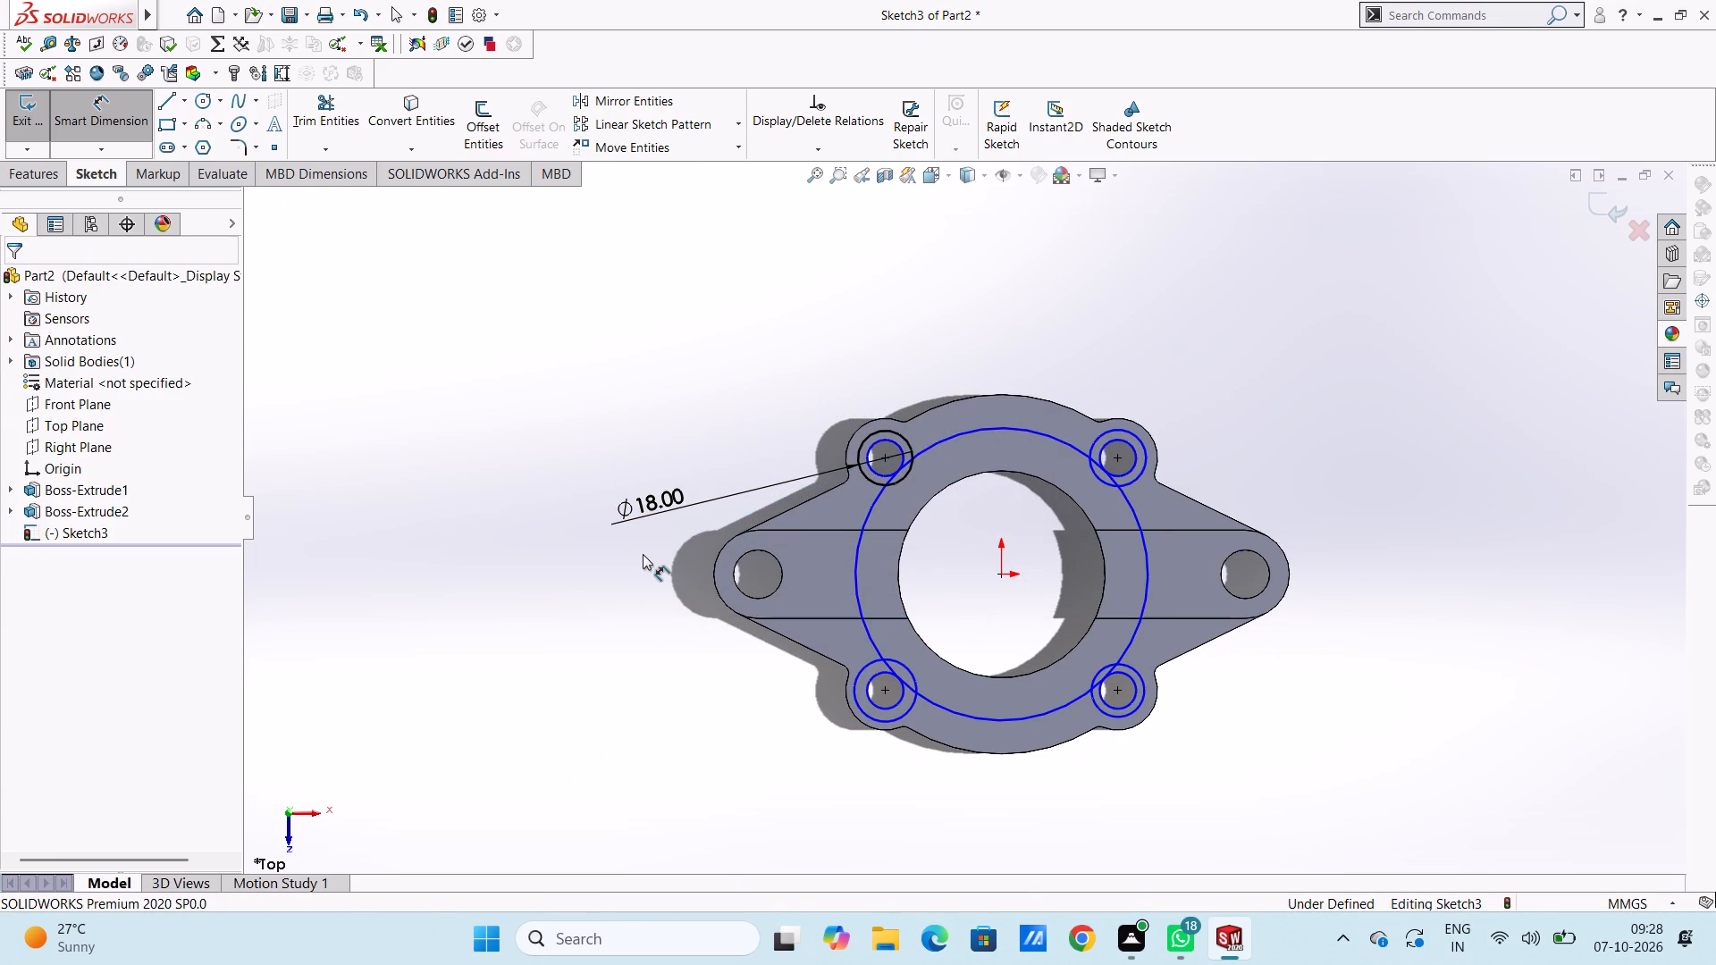
Delete the large central circle from the sketch.
scroll(1002, 465, down, 4)
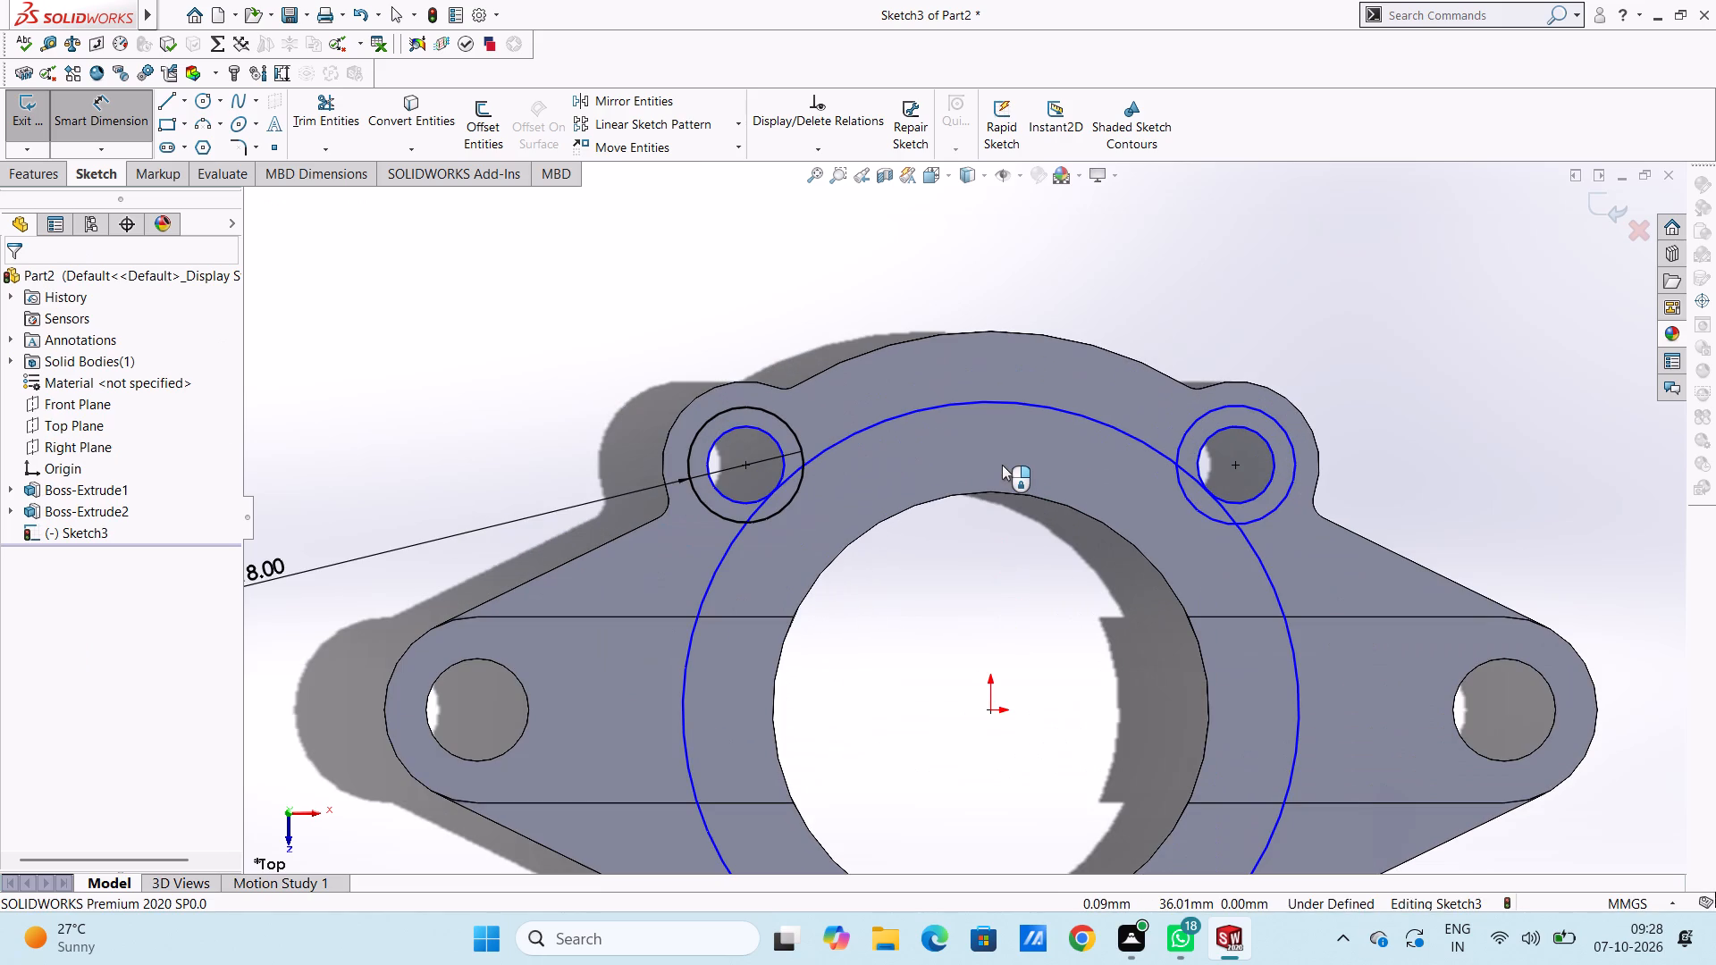
click(1026, 403)
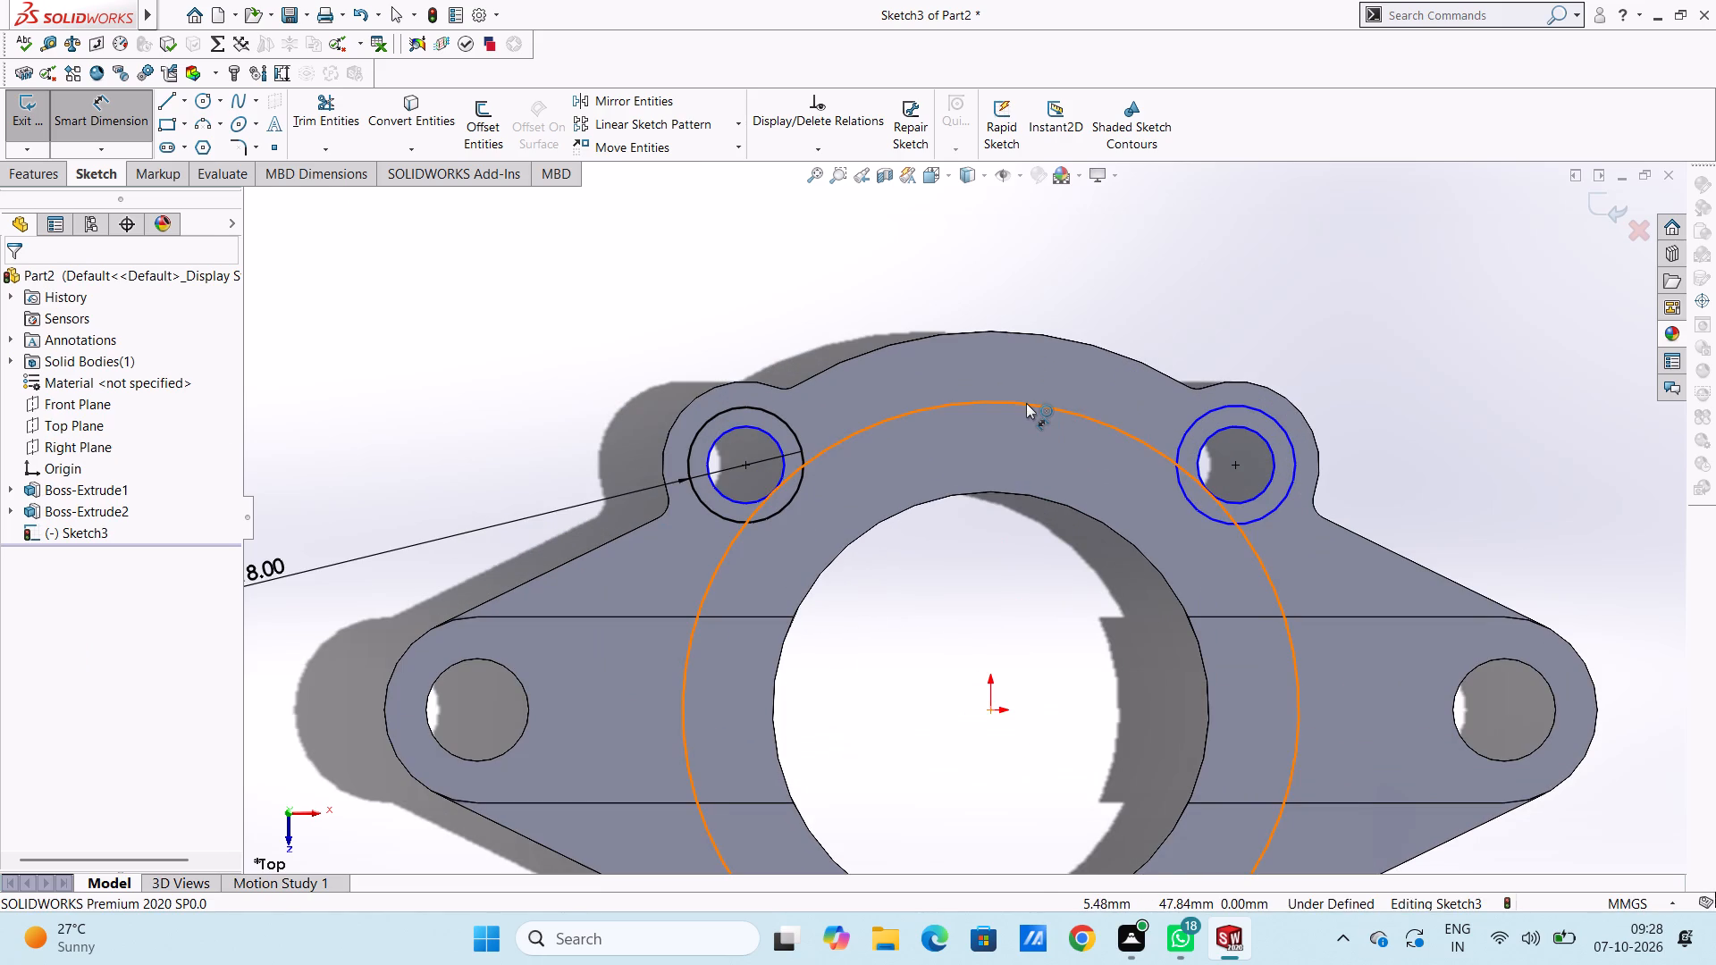
key(Delete)
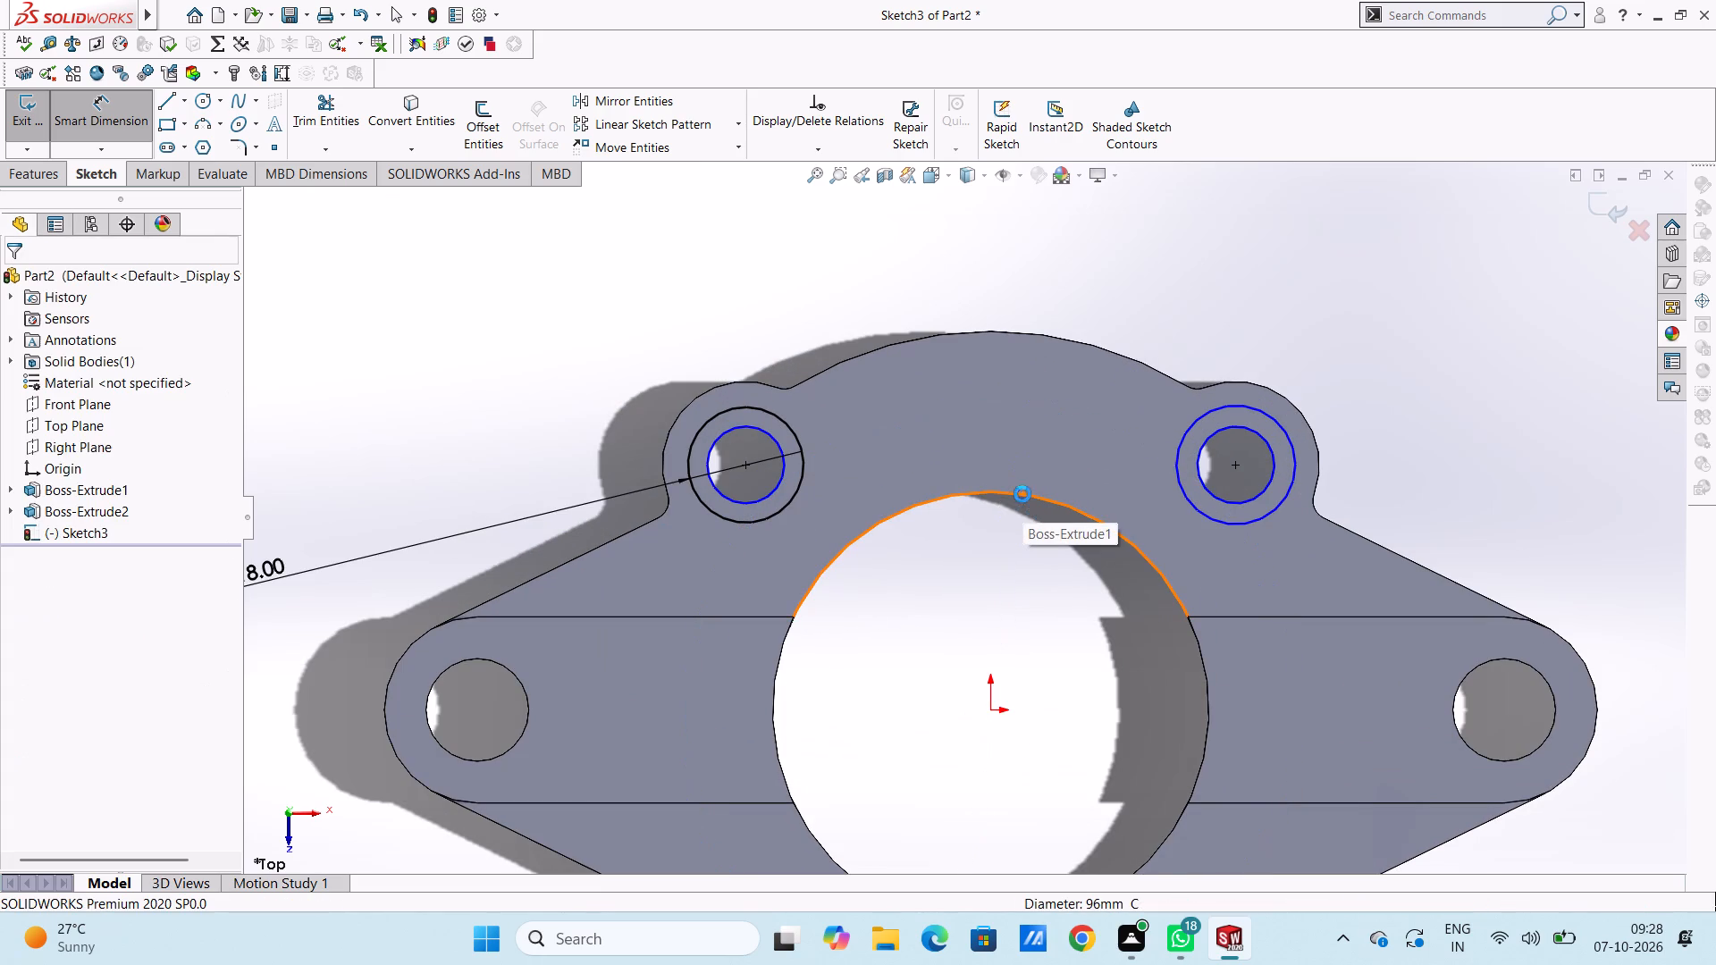
Dimension the inner circle at the upper-left lobe hole again with a 12 mm diameter.
click(711, 461)
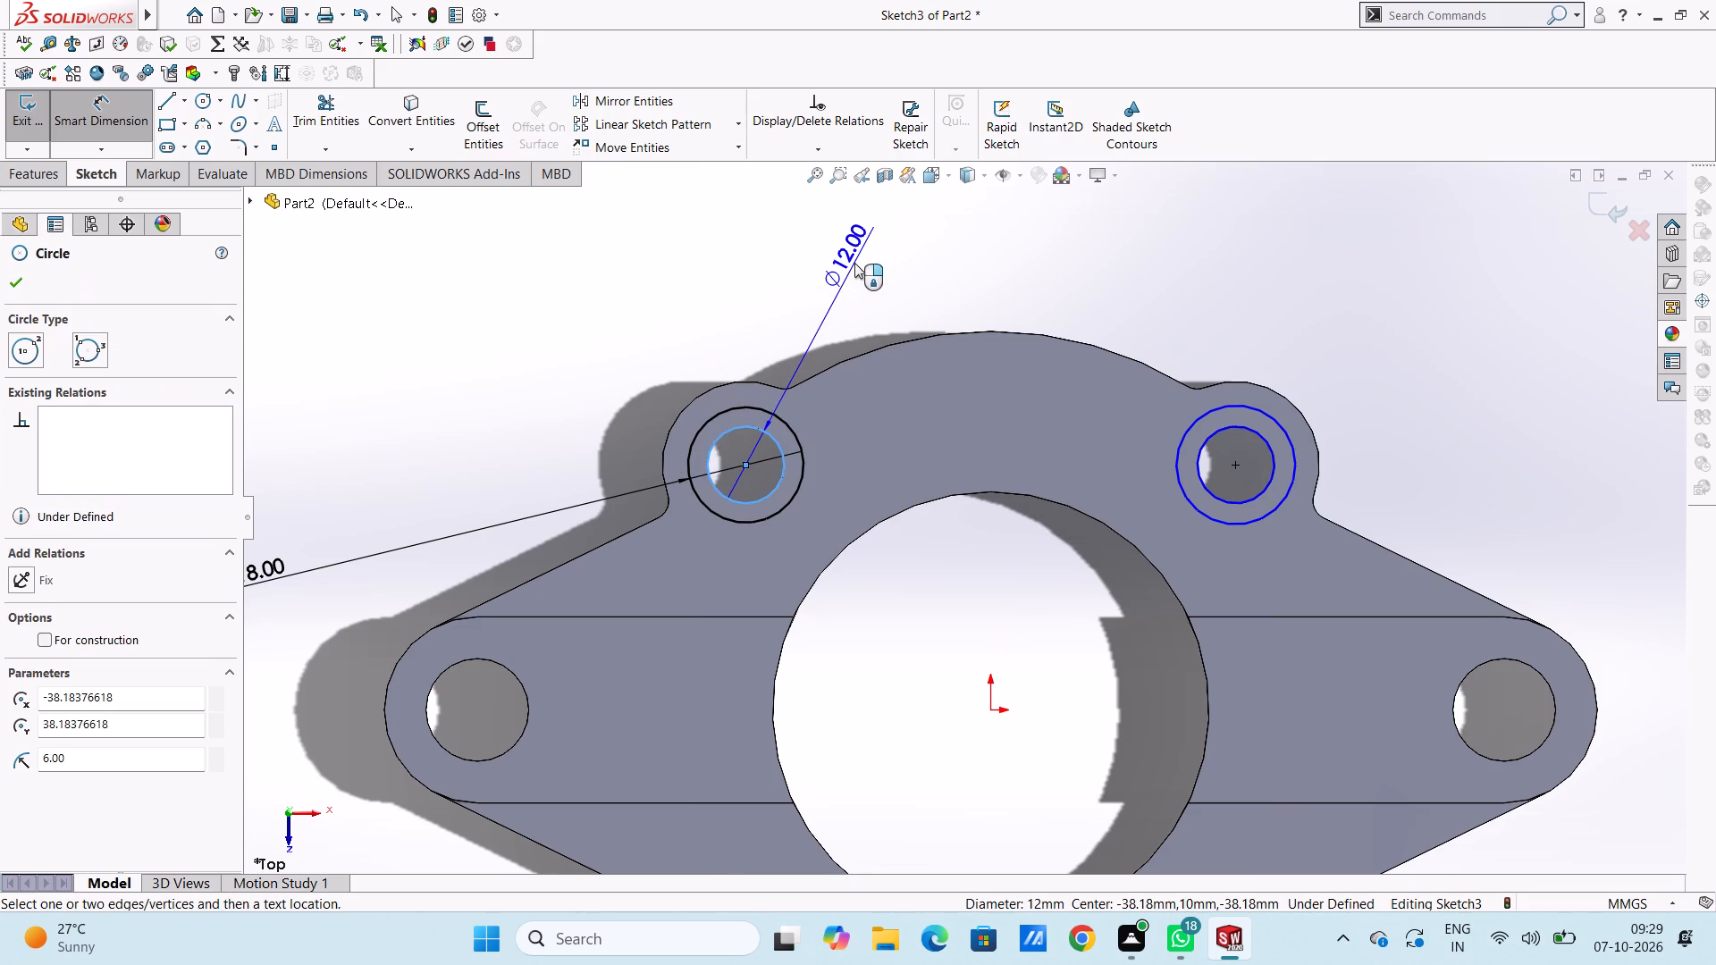
click(854, 263)
click(770, 237)
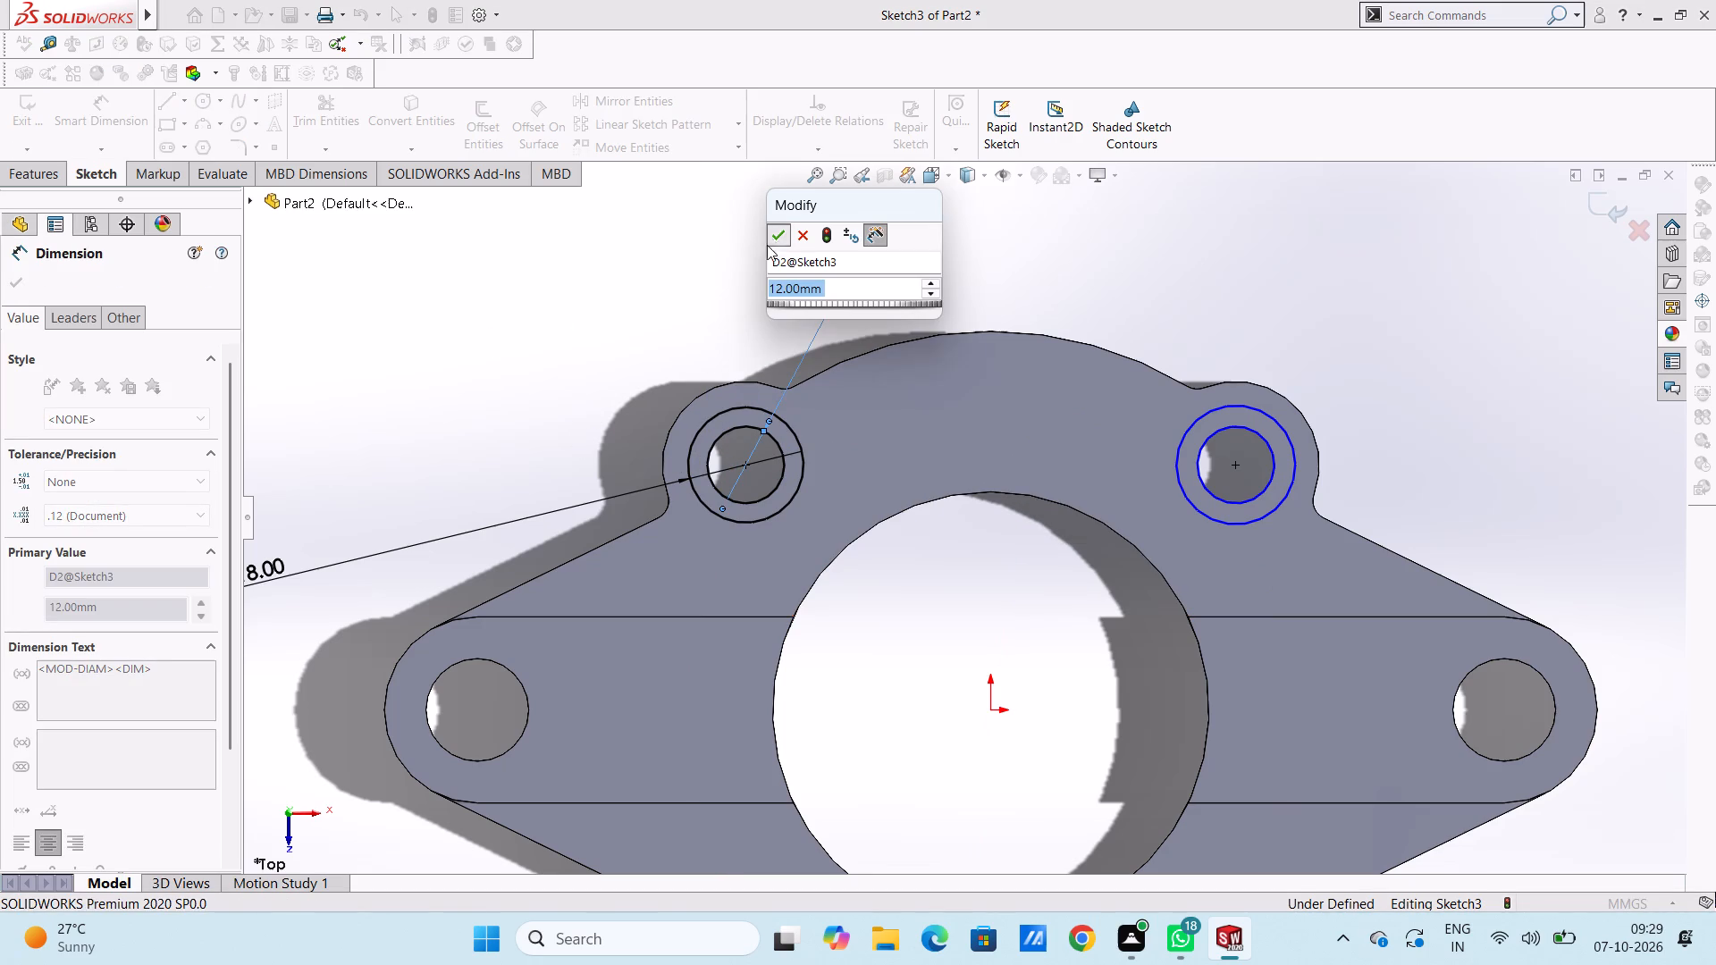
click(748, 272)
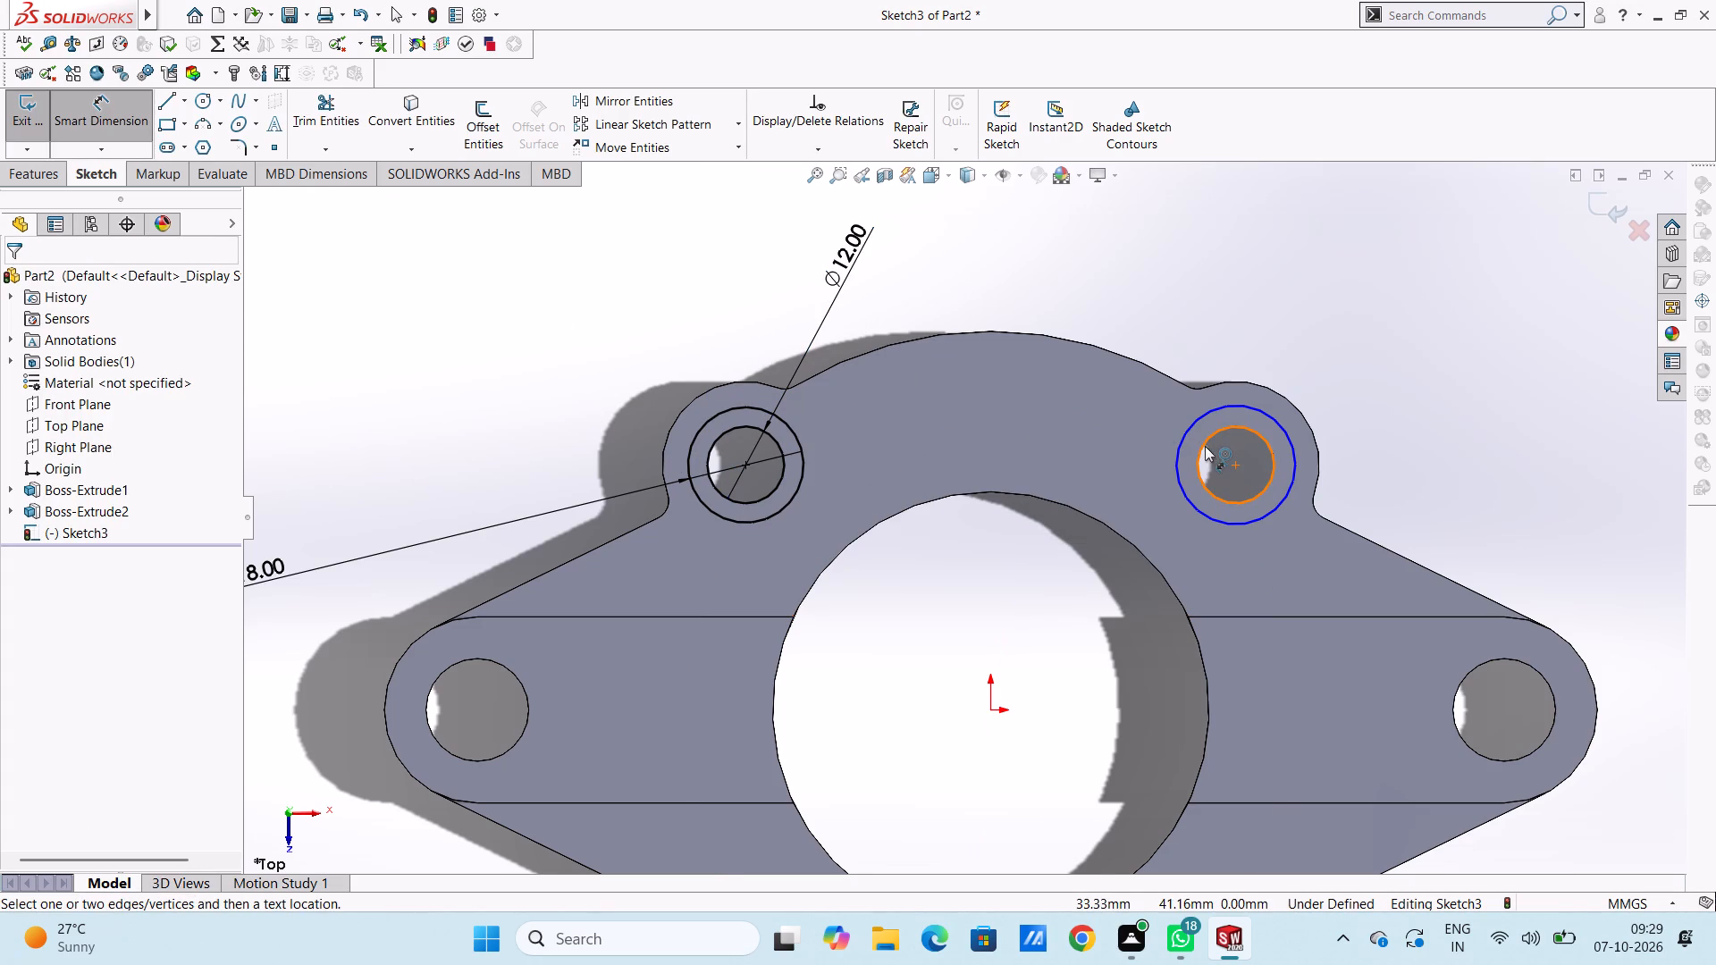
Dimension the two concentric circles at the upper-right lobe hole with diameters of 12 mm for the inner and 18 mm for the outer.
click(1205, 446)
click(1539, 563)
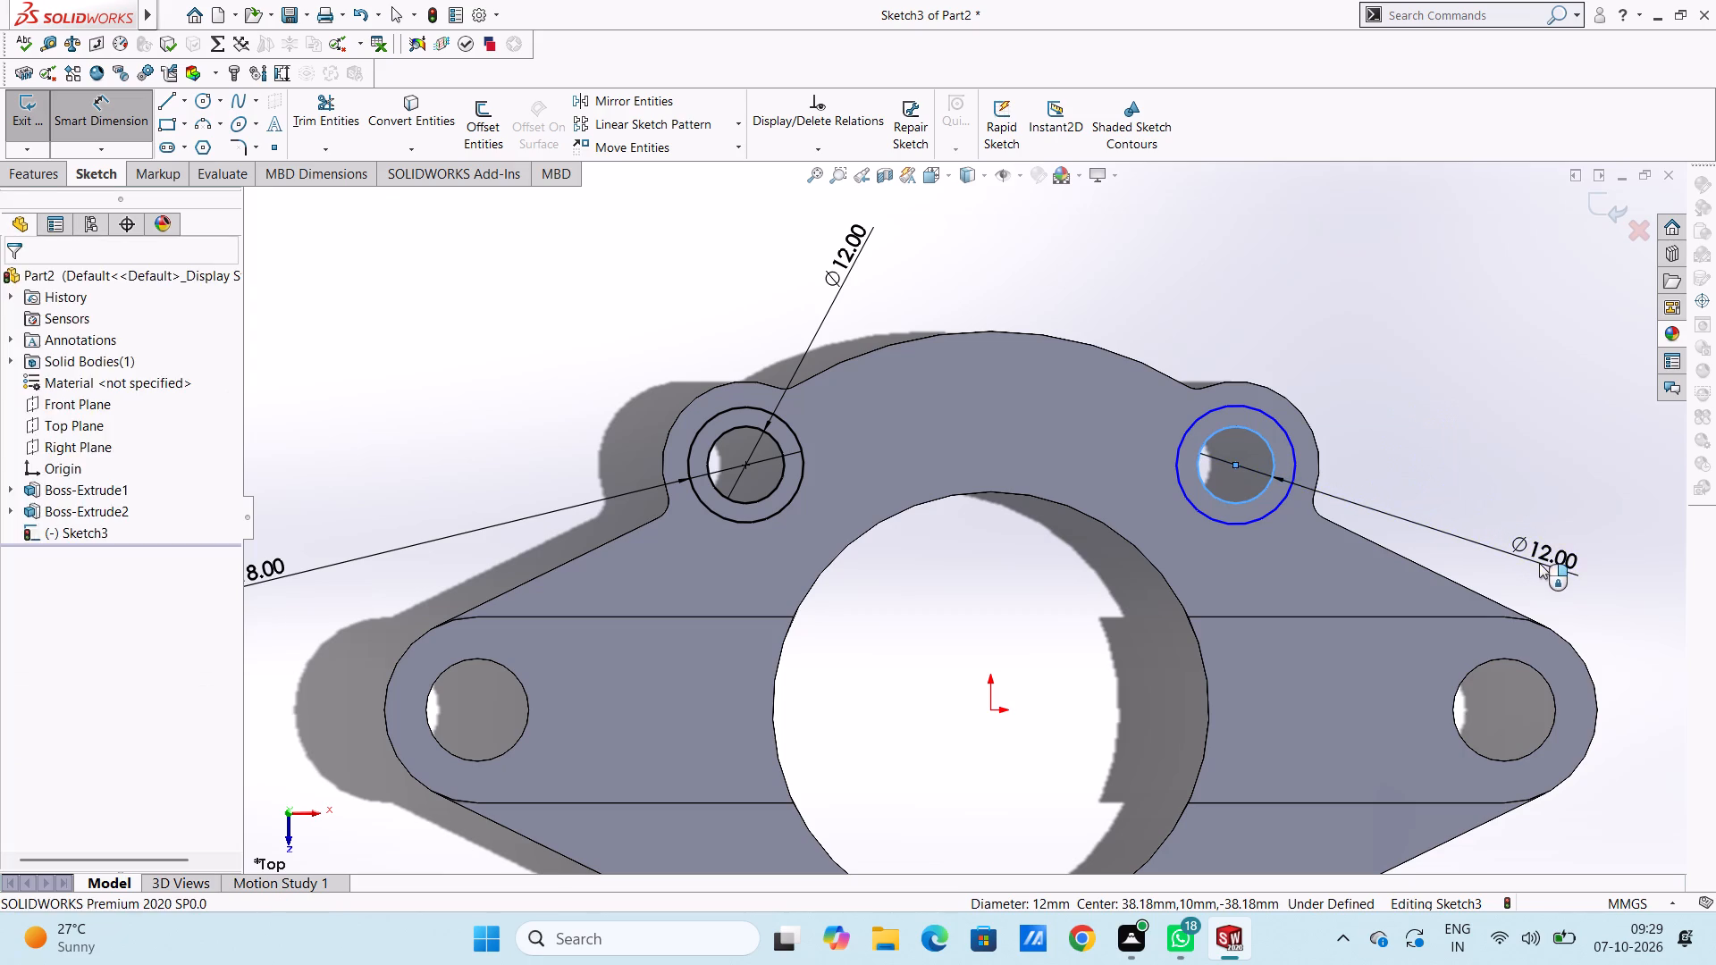
click(1462, 539)
click(1416, 474)
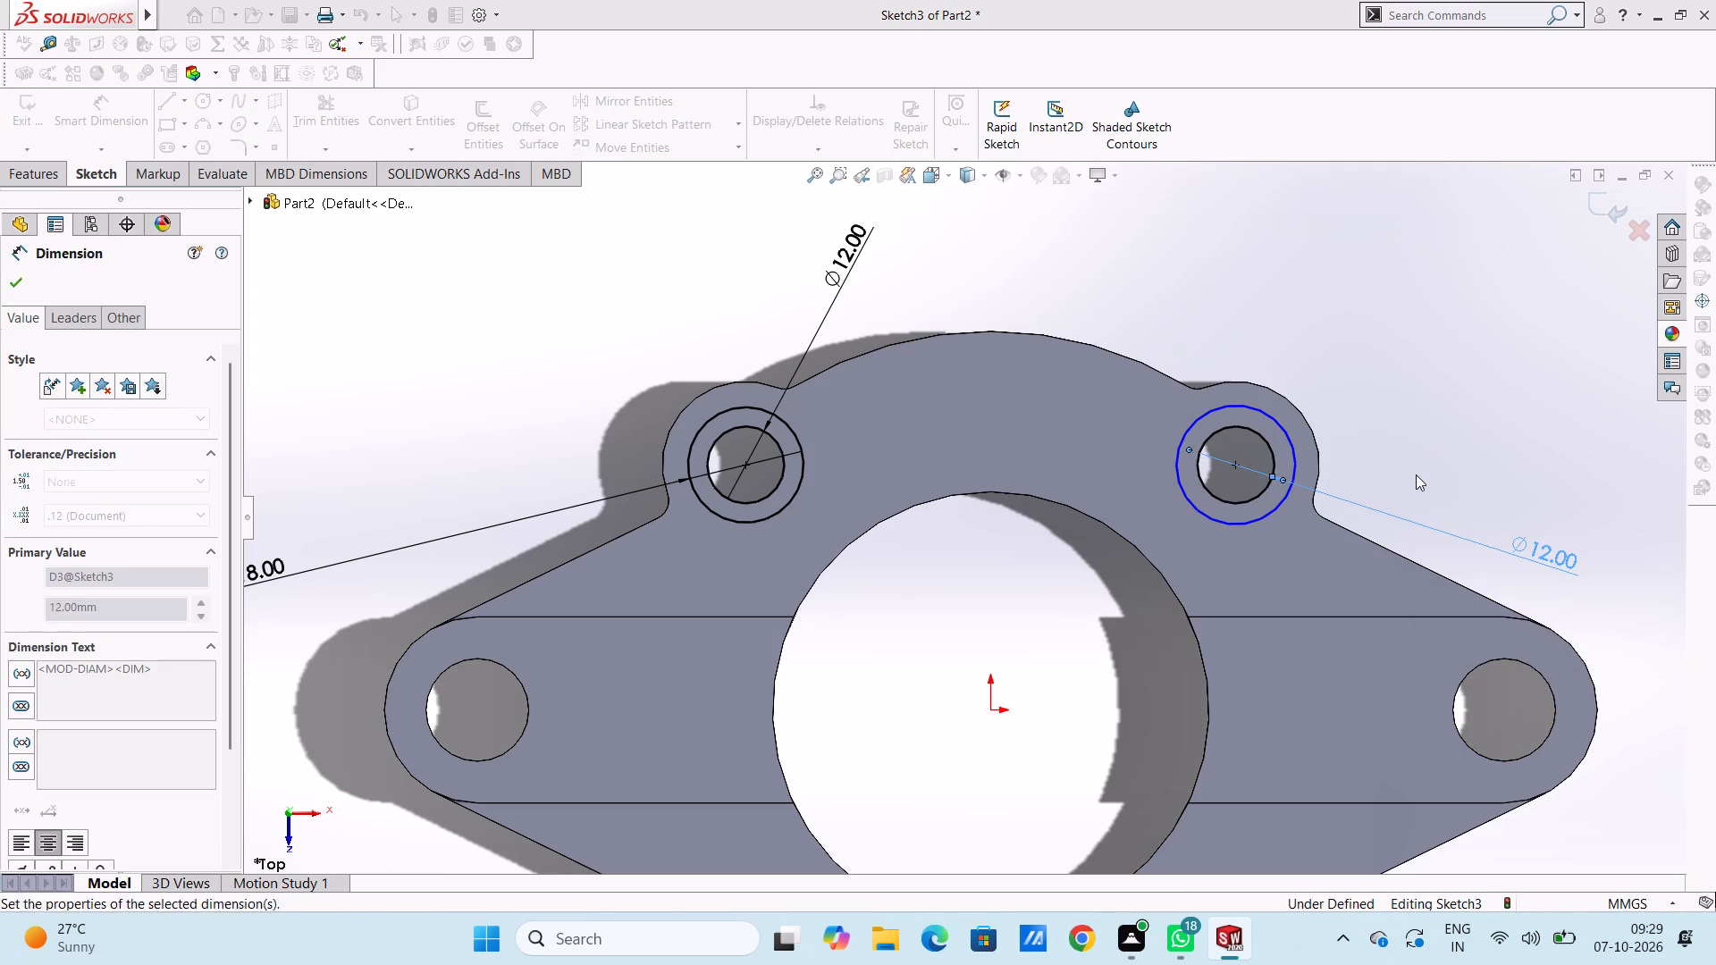
click(1299, 458)
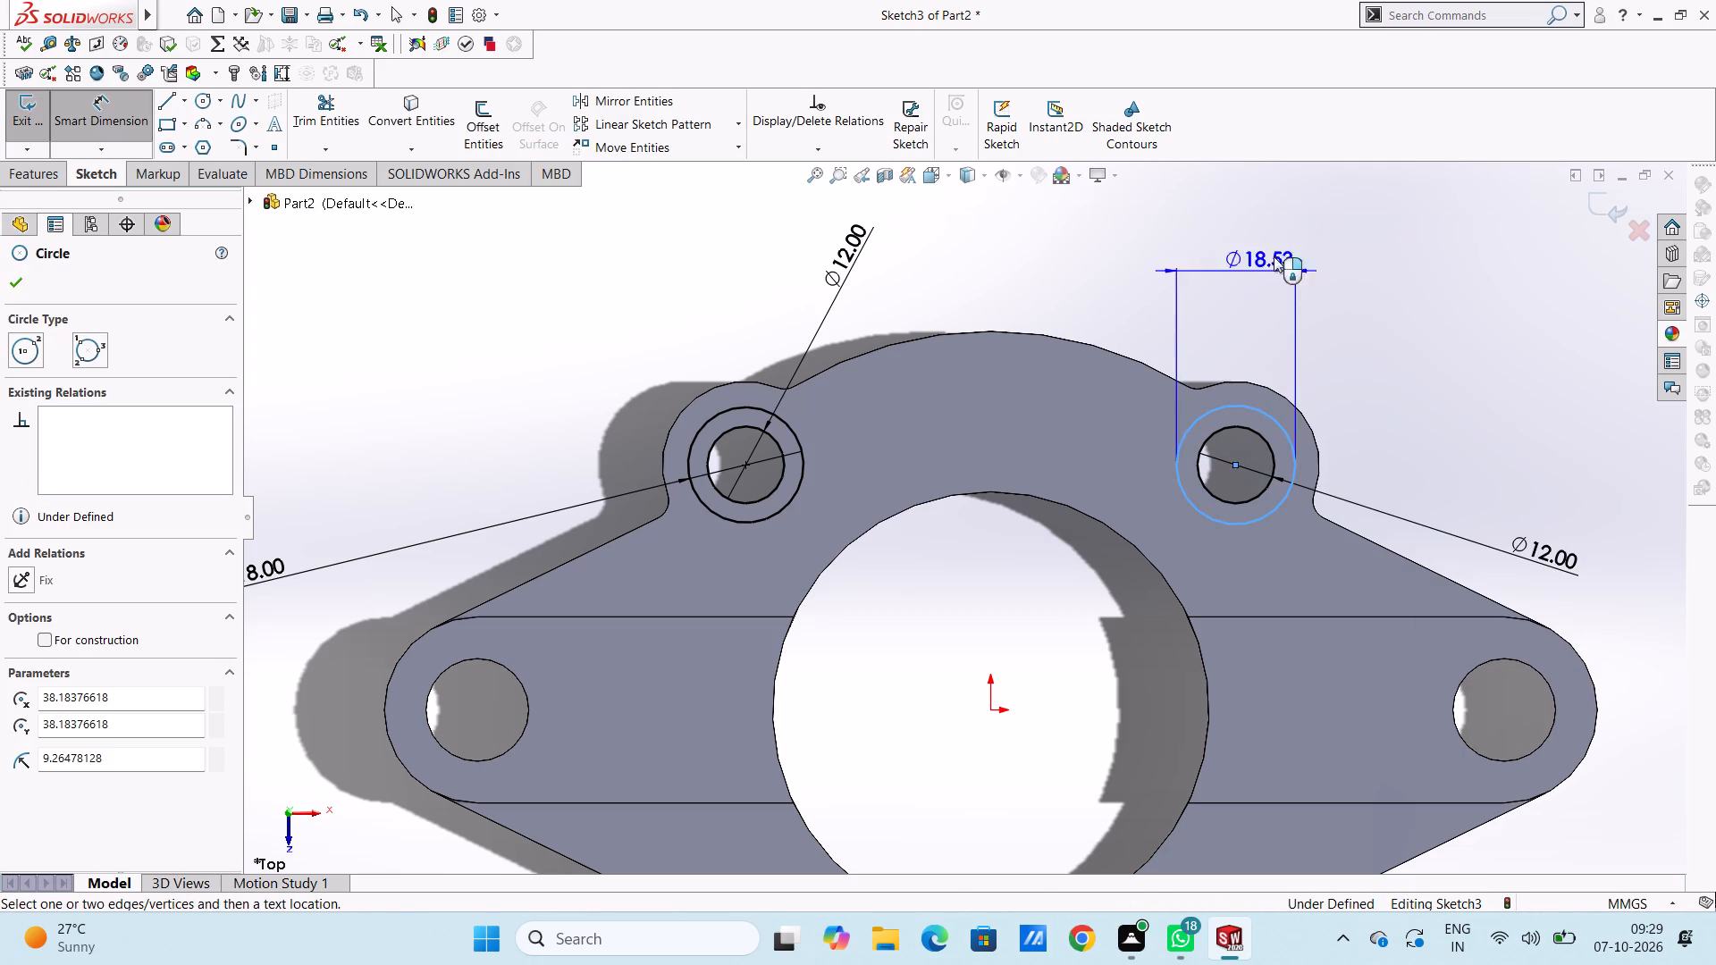
click(1130, 249)
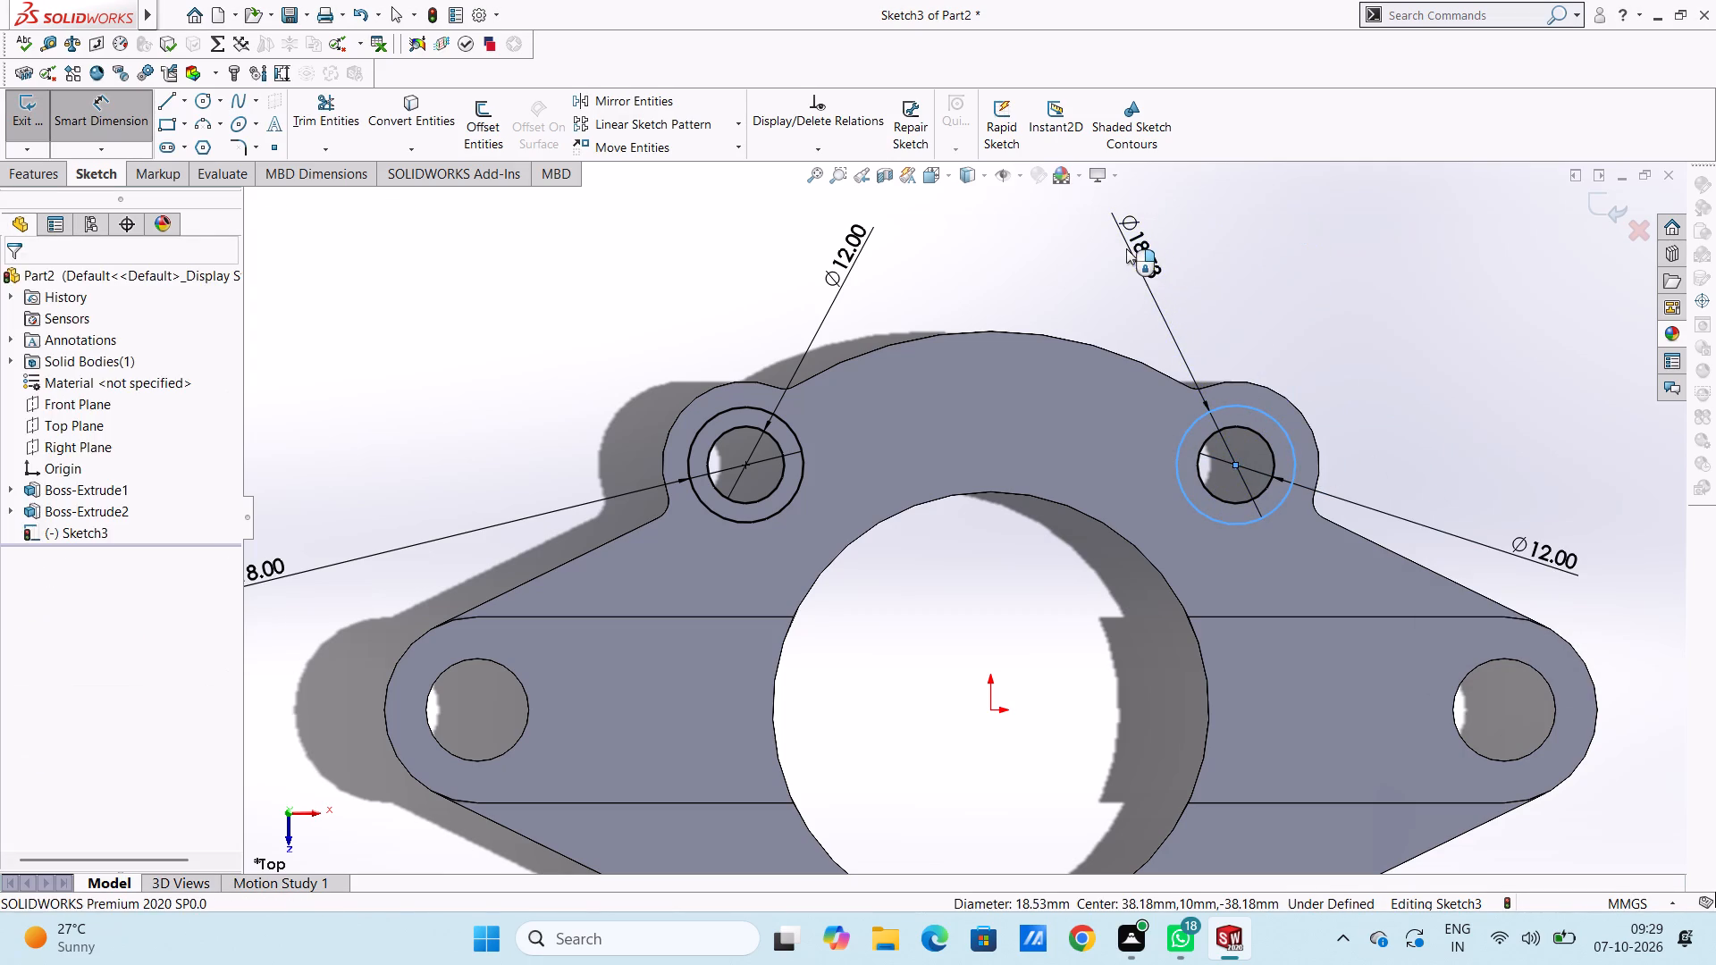
text(18)
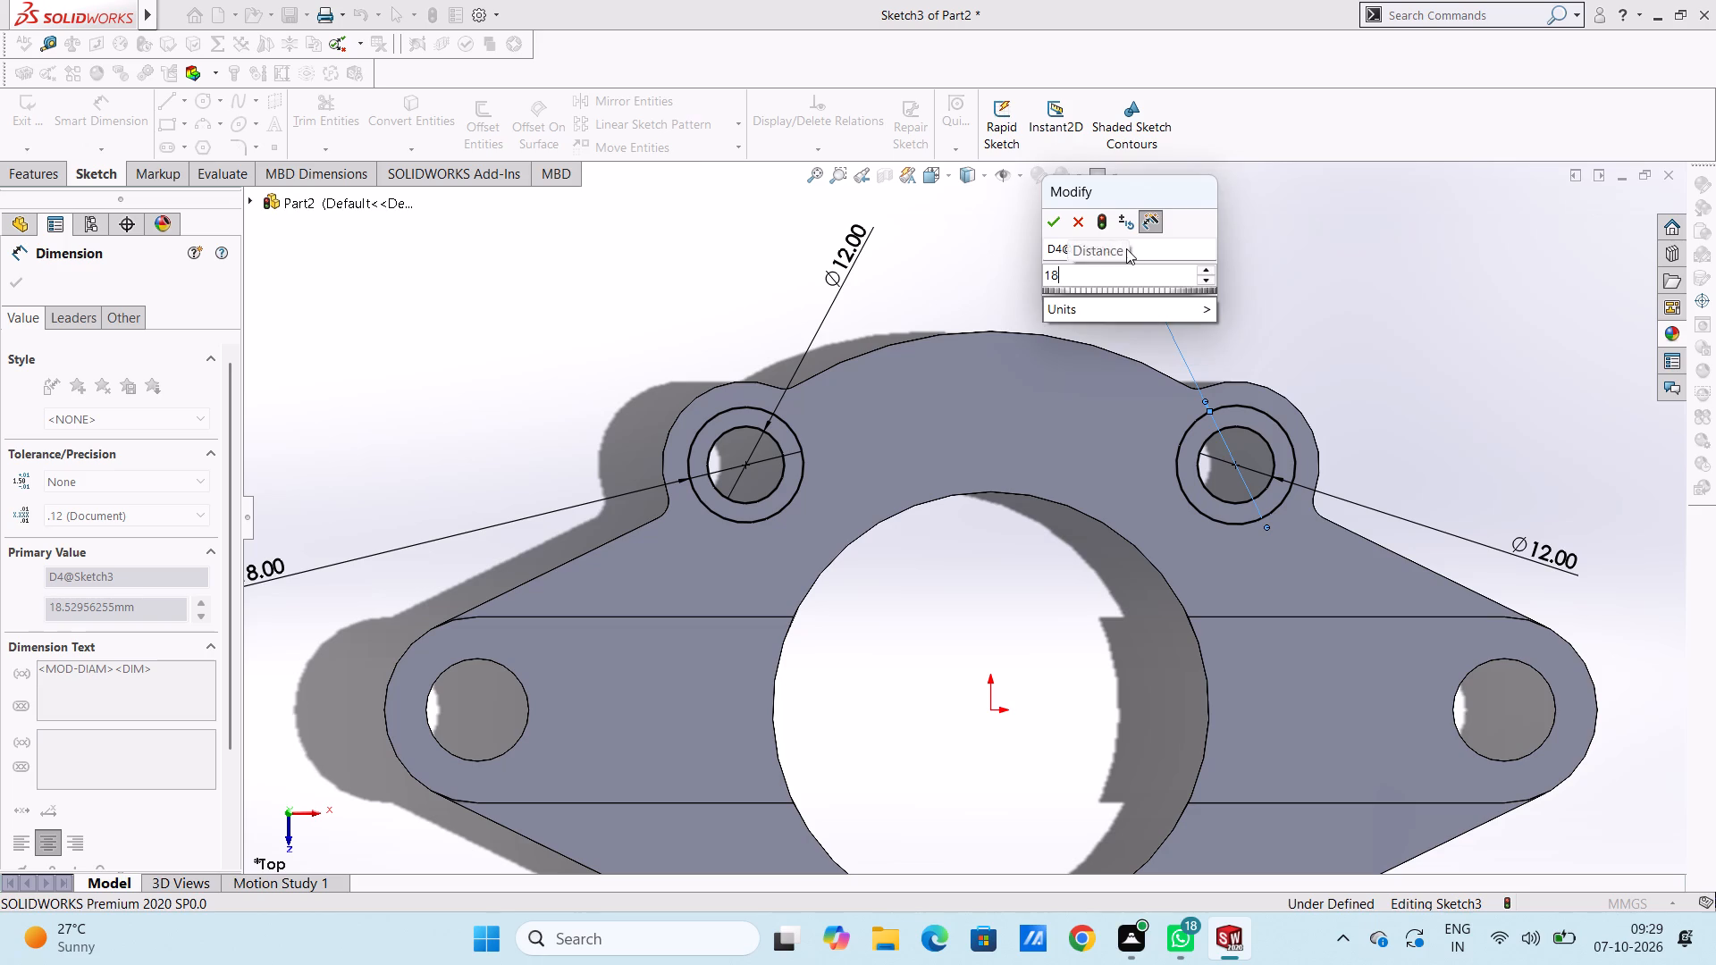
key(Return)
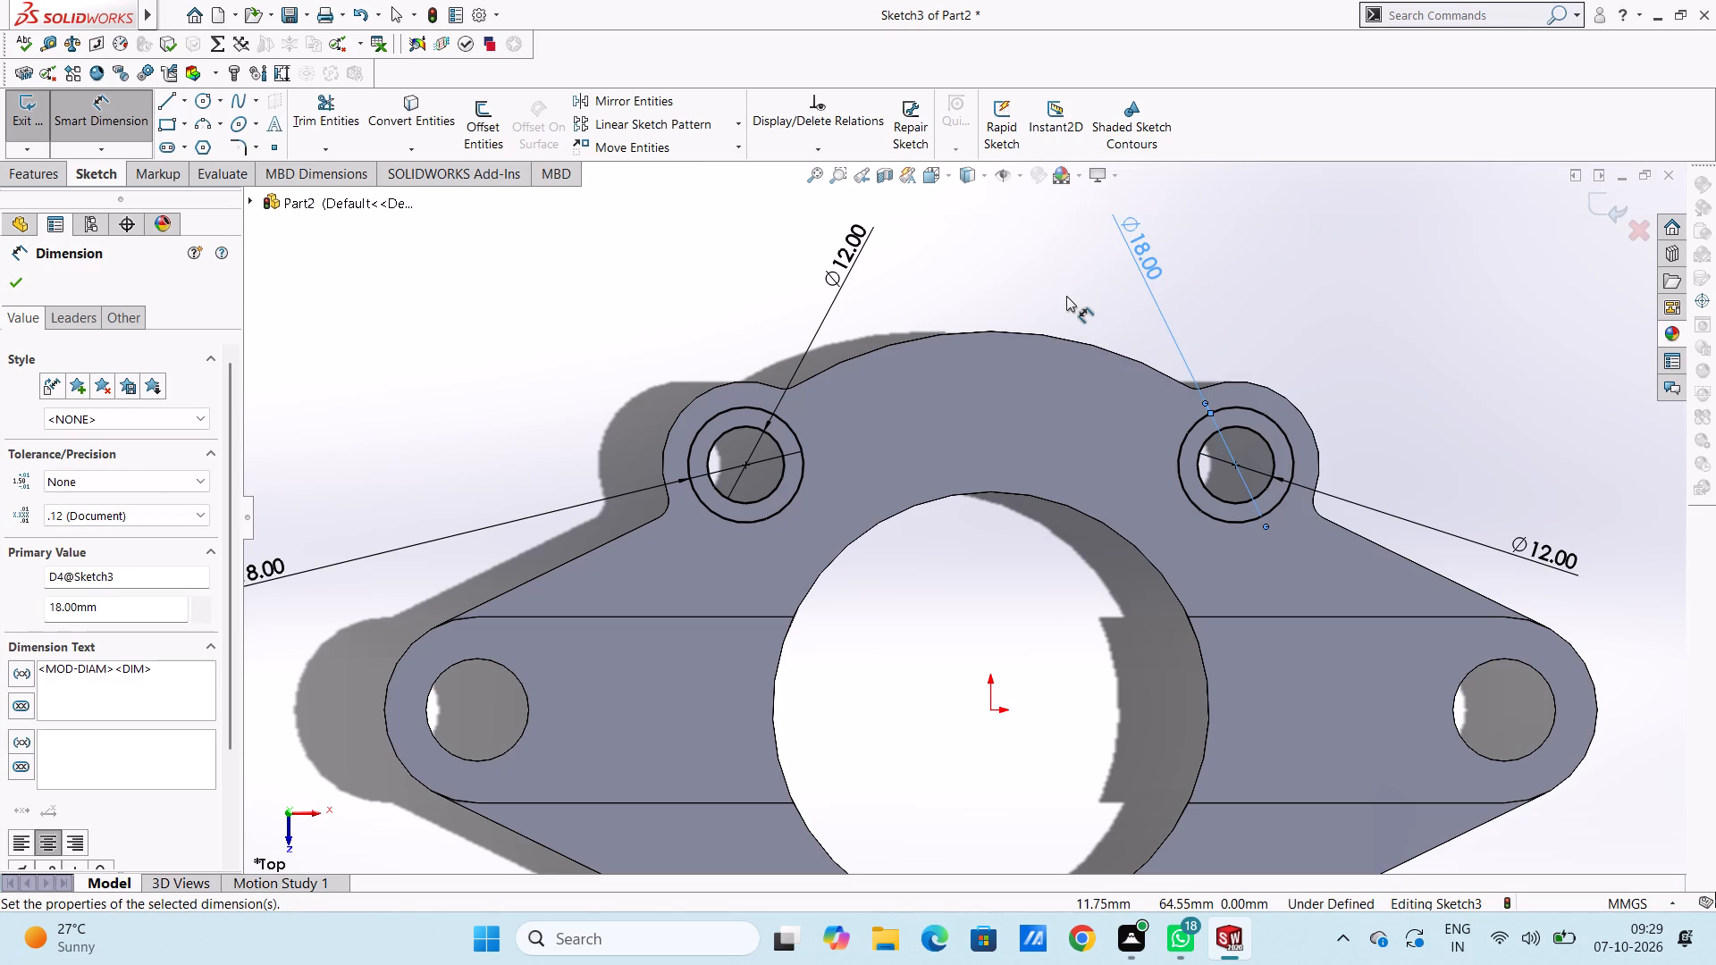
click(1066, 291)
scroll(1002, 503, up, 5)
scroll(947, 730, down, 3)
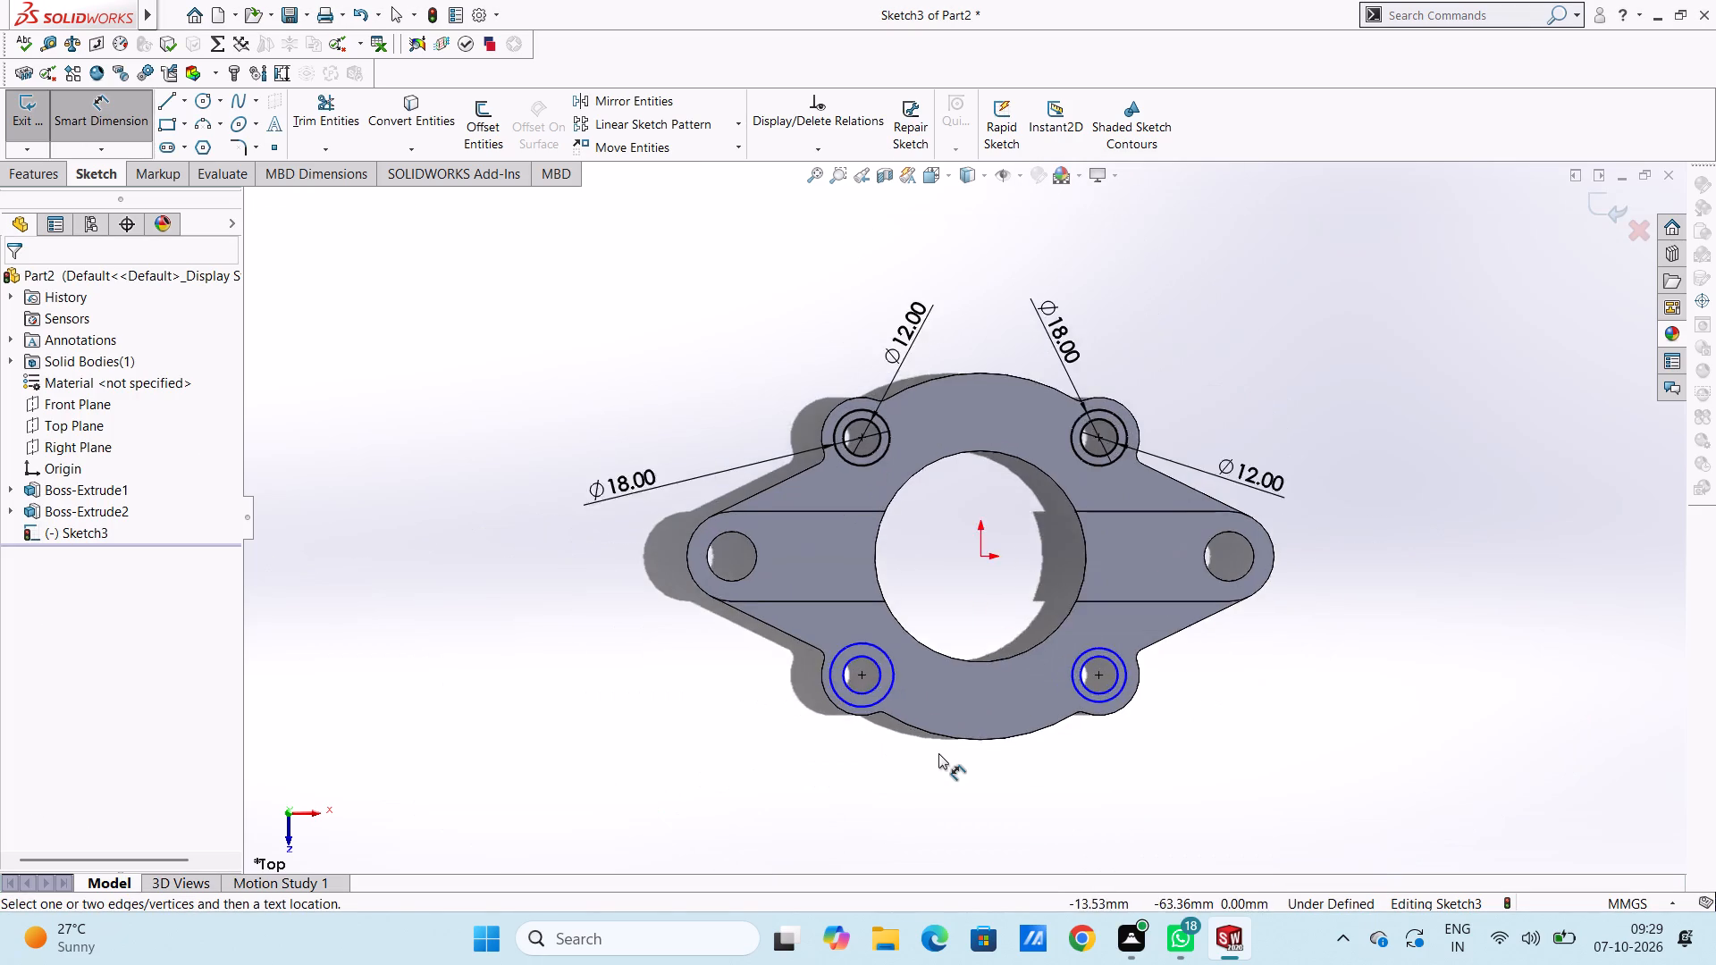
Dimension the inner circles at the lower-left and lower-right lobe holes, each with a 12 mm diameter.
scroll(938, 753, down, 1)
scroll(911, 716, up, 4)
scroll(900, 637, down, 5)
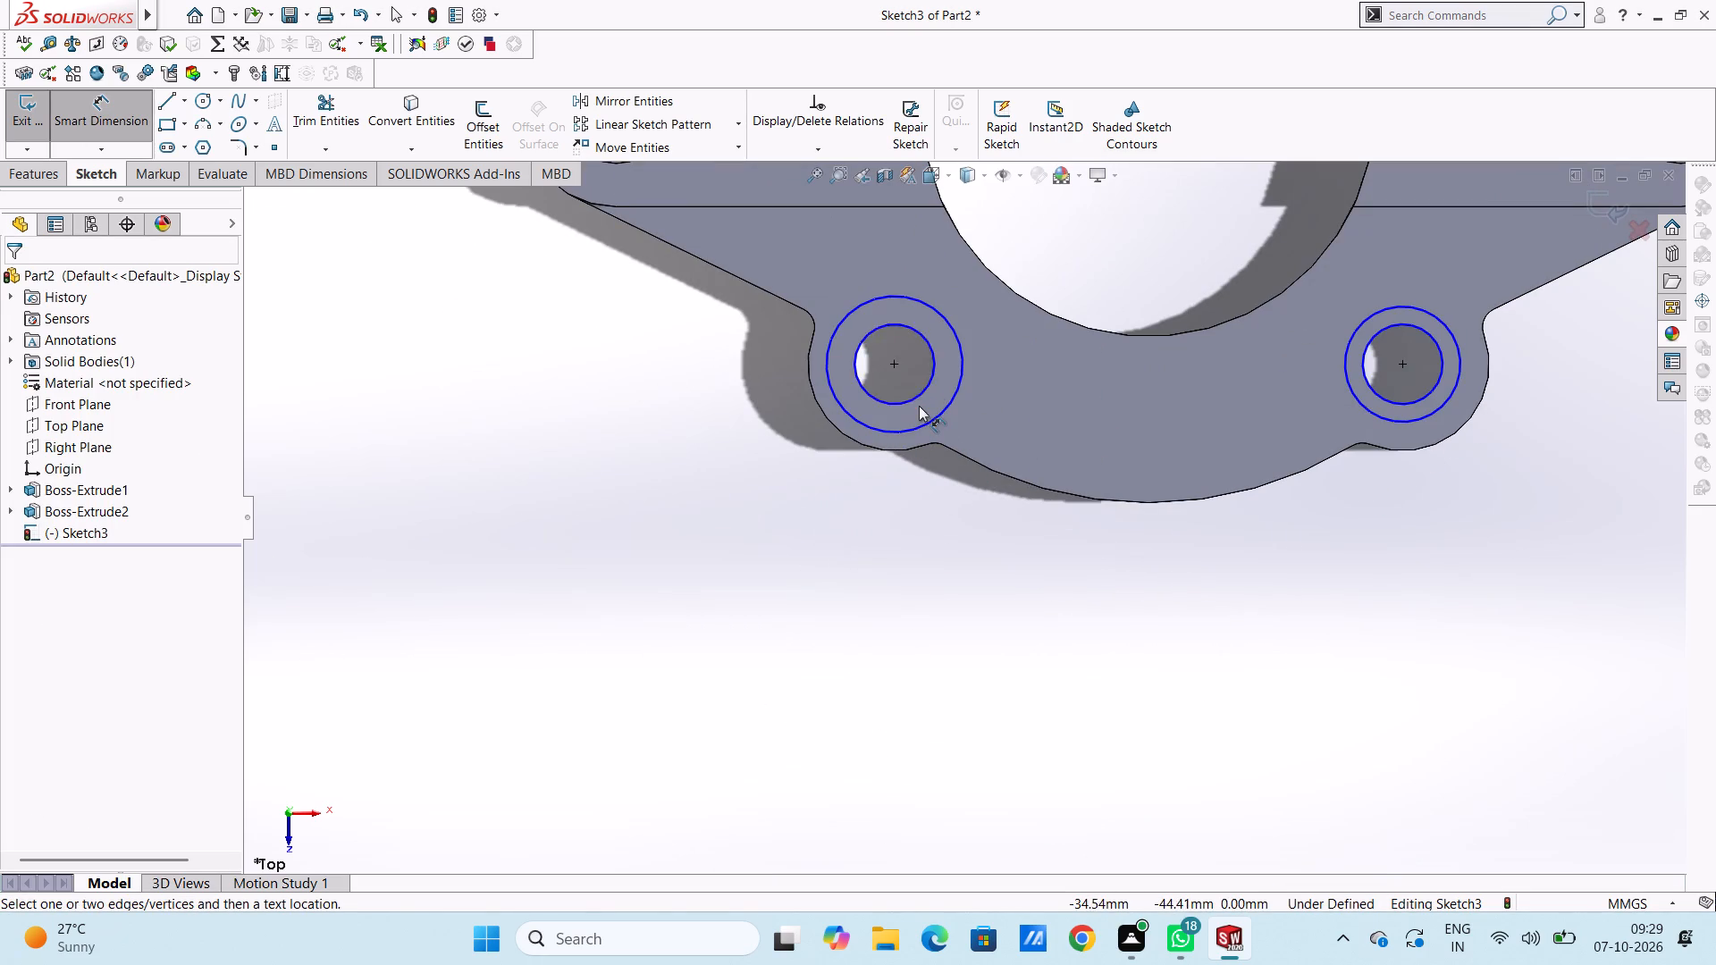
click(916, 403)
click(1050, 665)
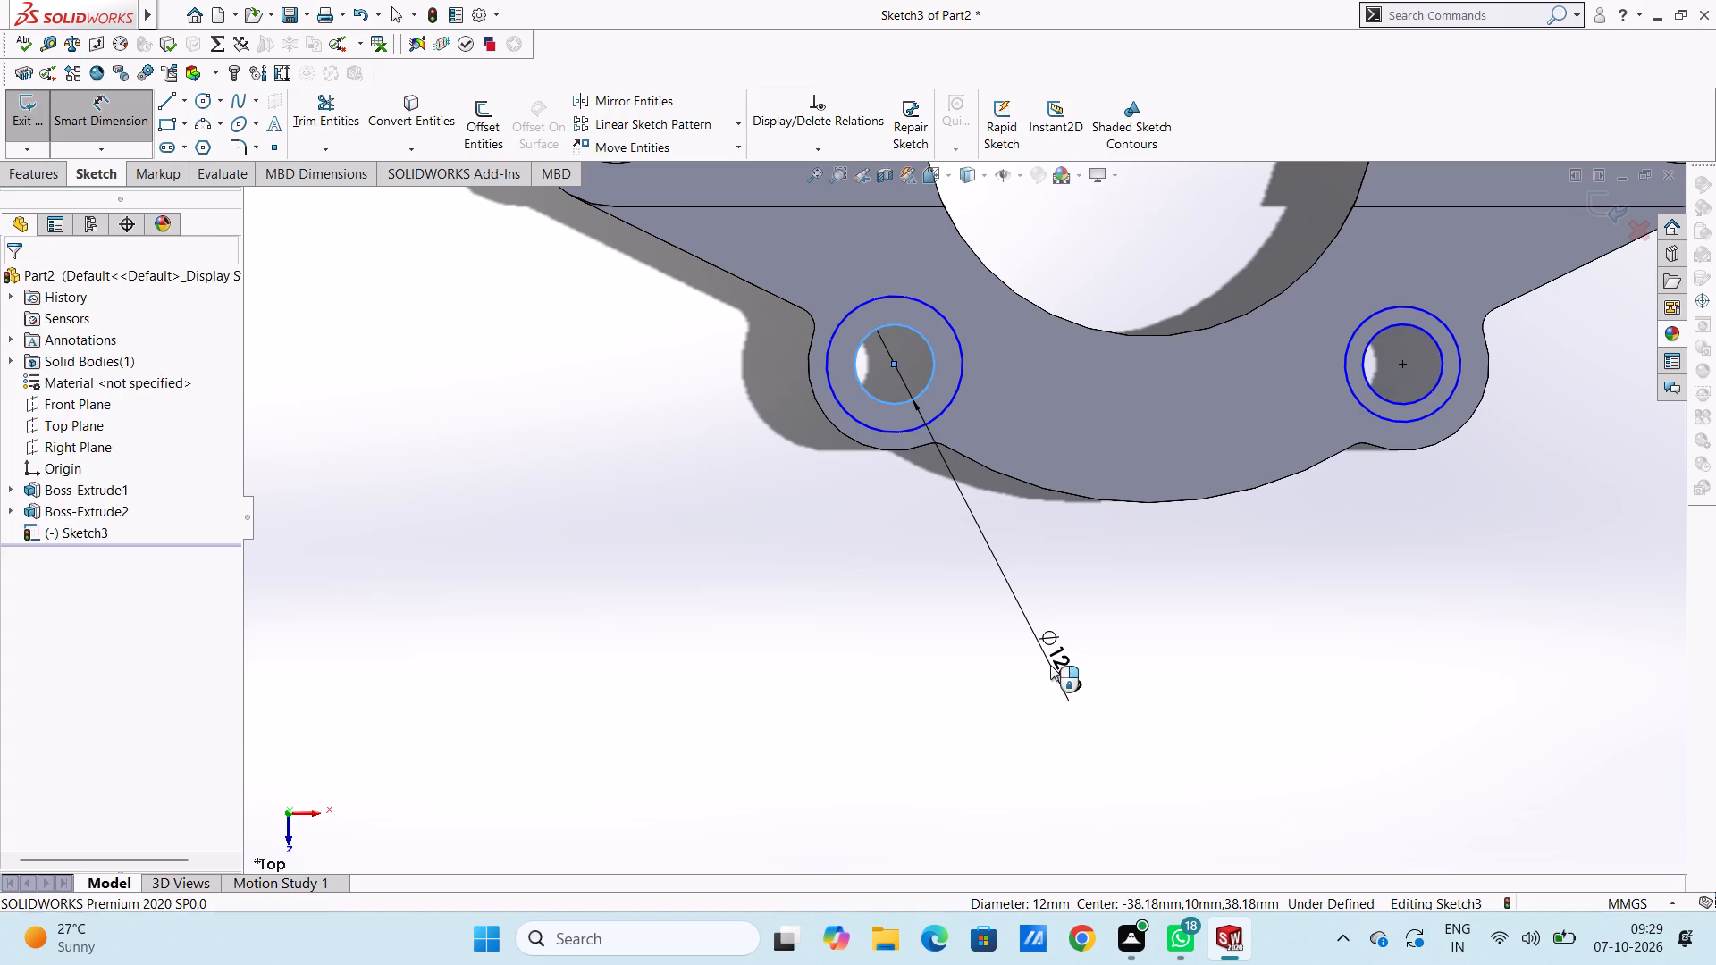
click(981, 635)
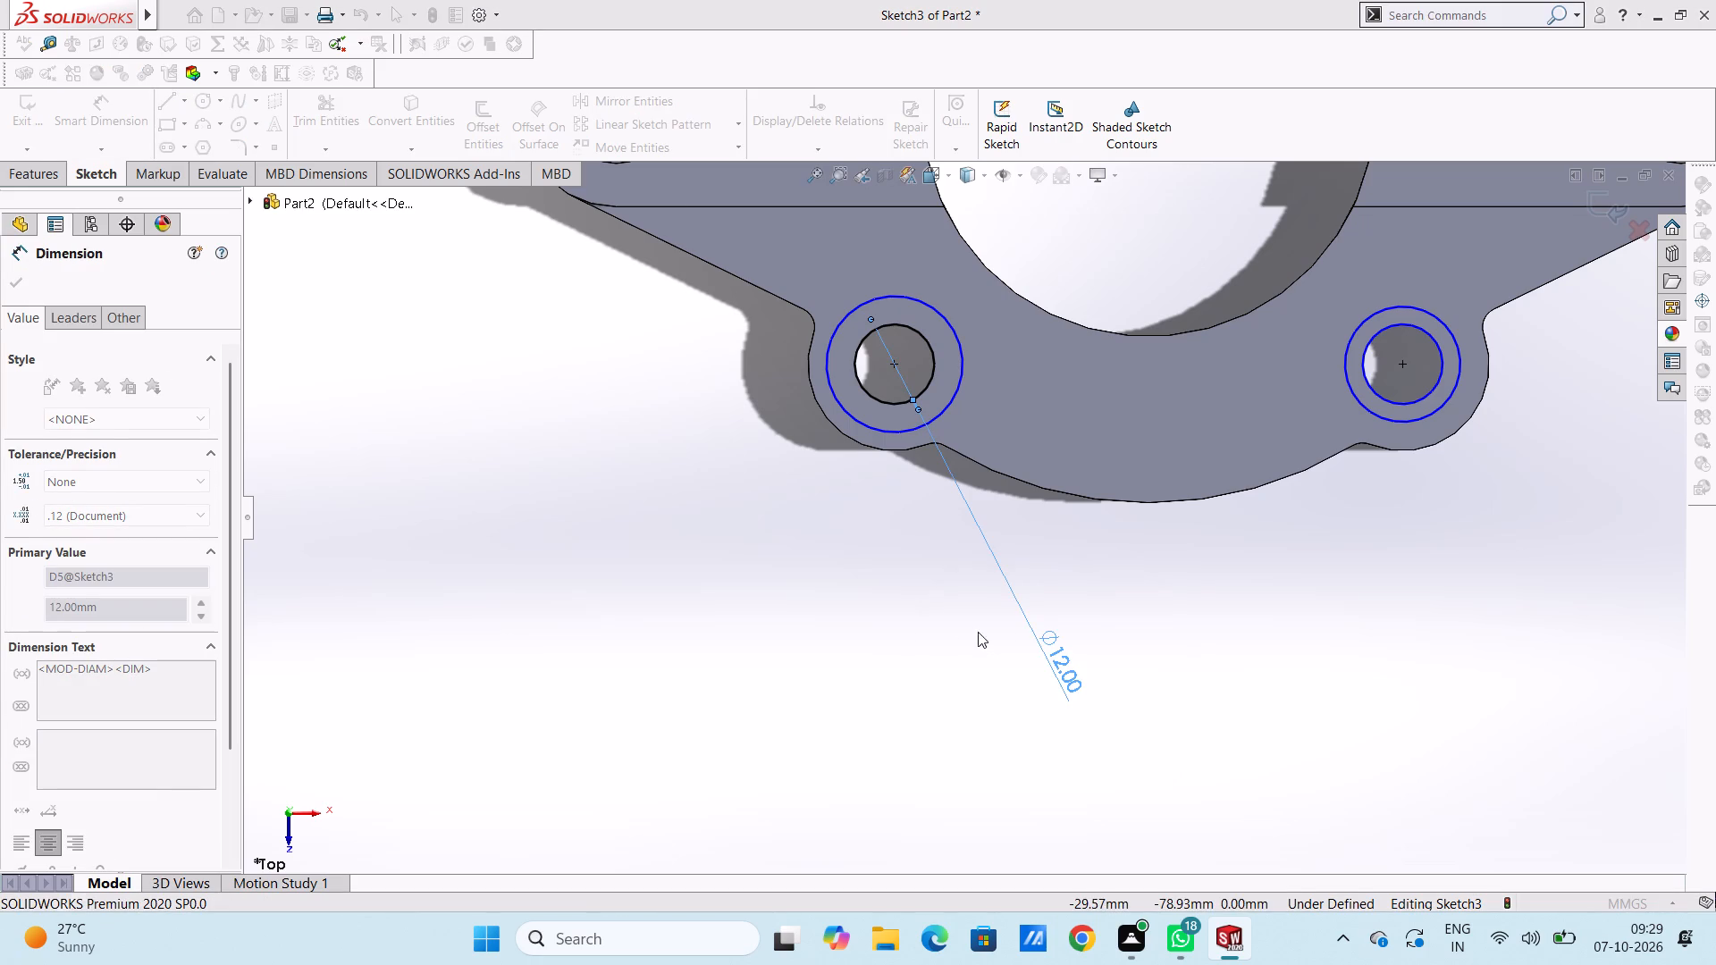
click(954, 619)
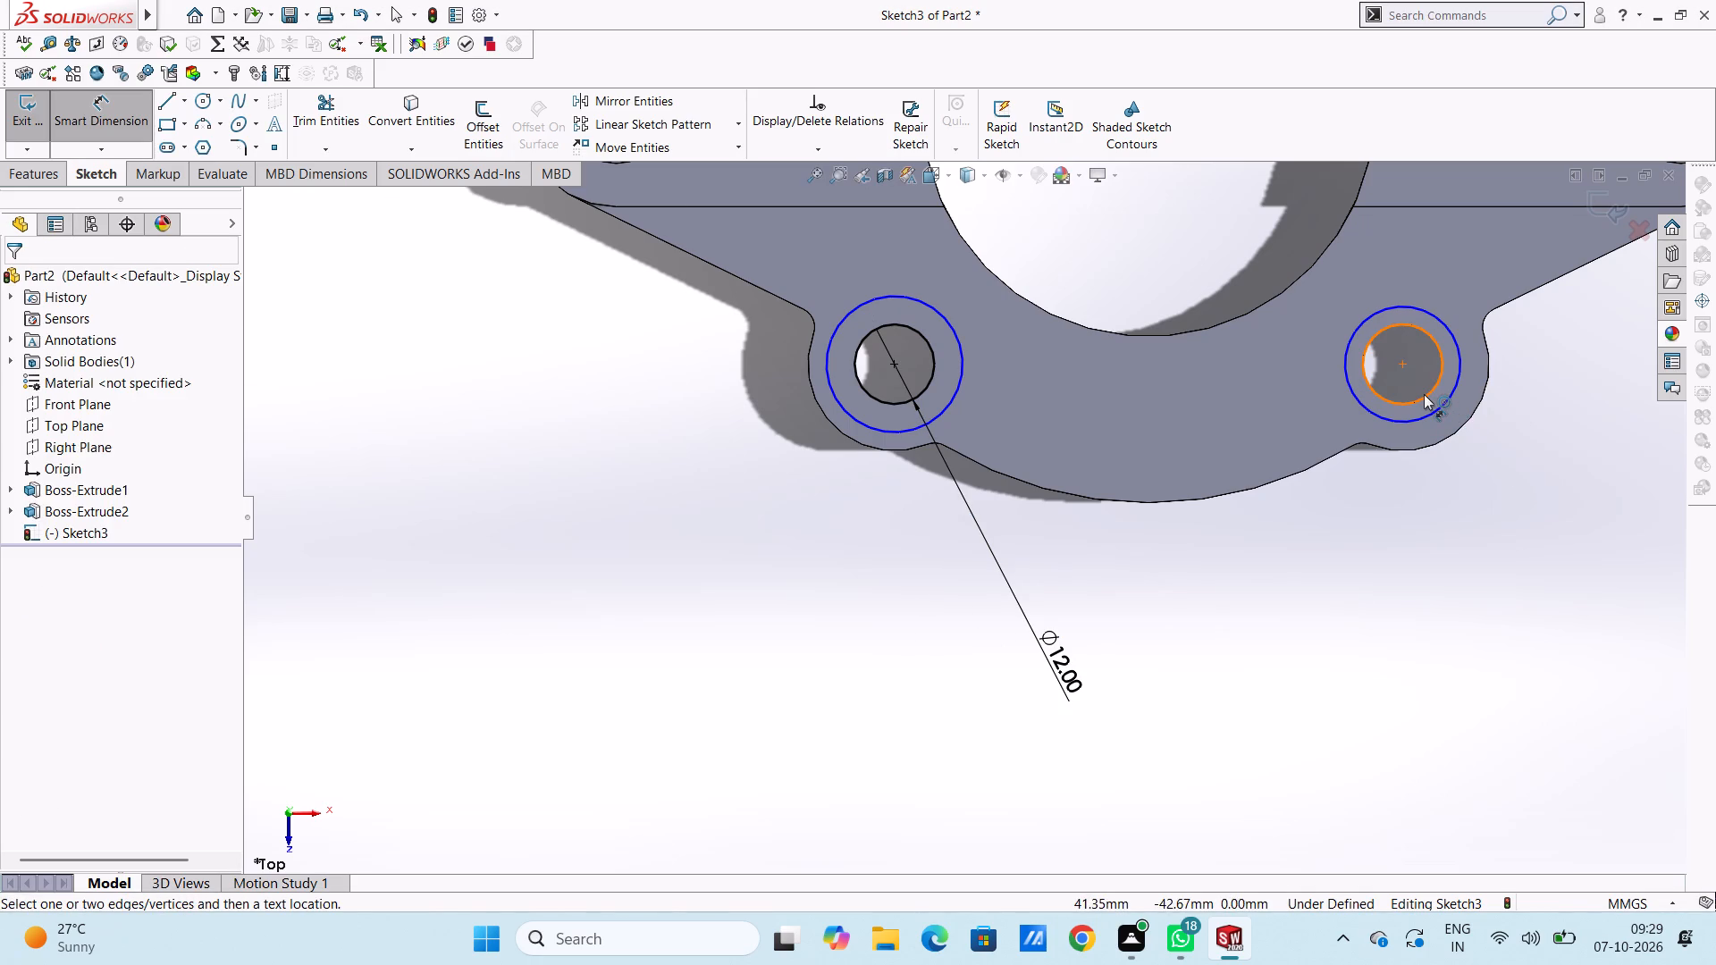
click(1424, 394)
click(1215, 688)
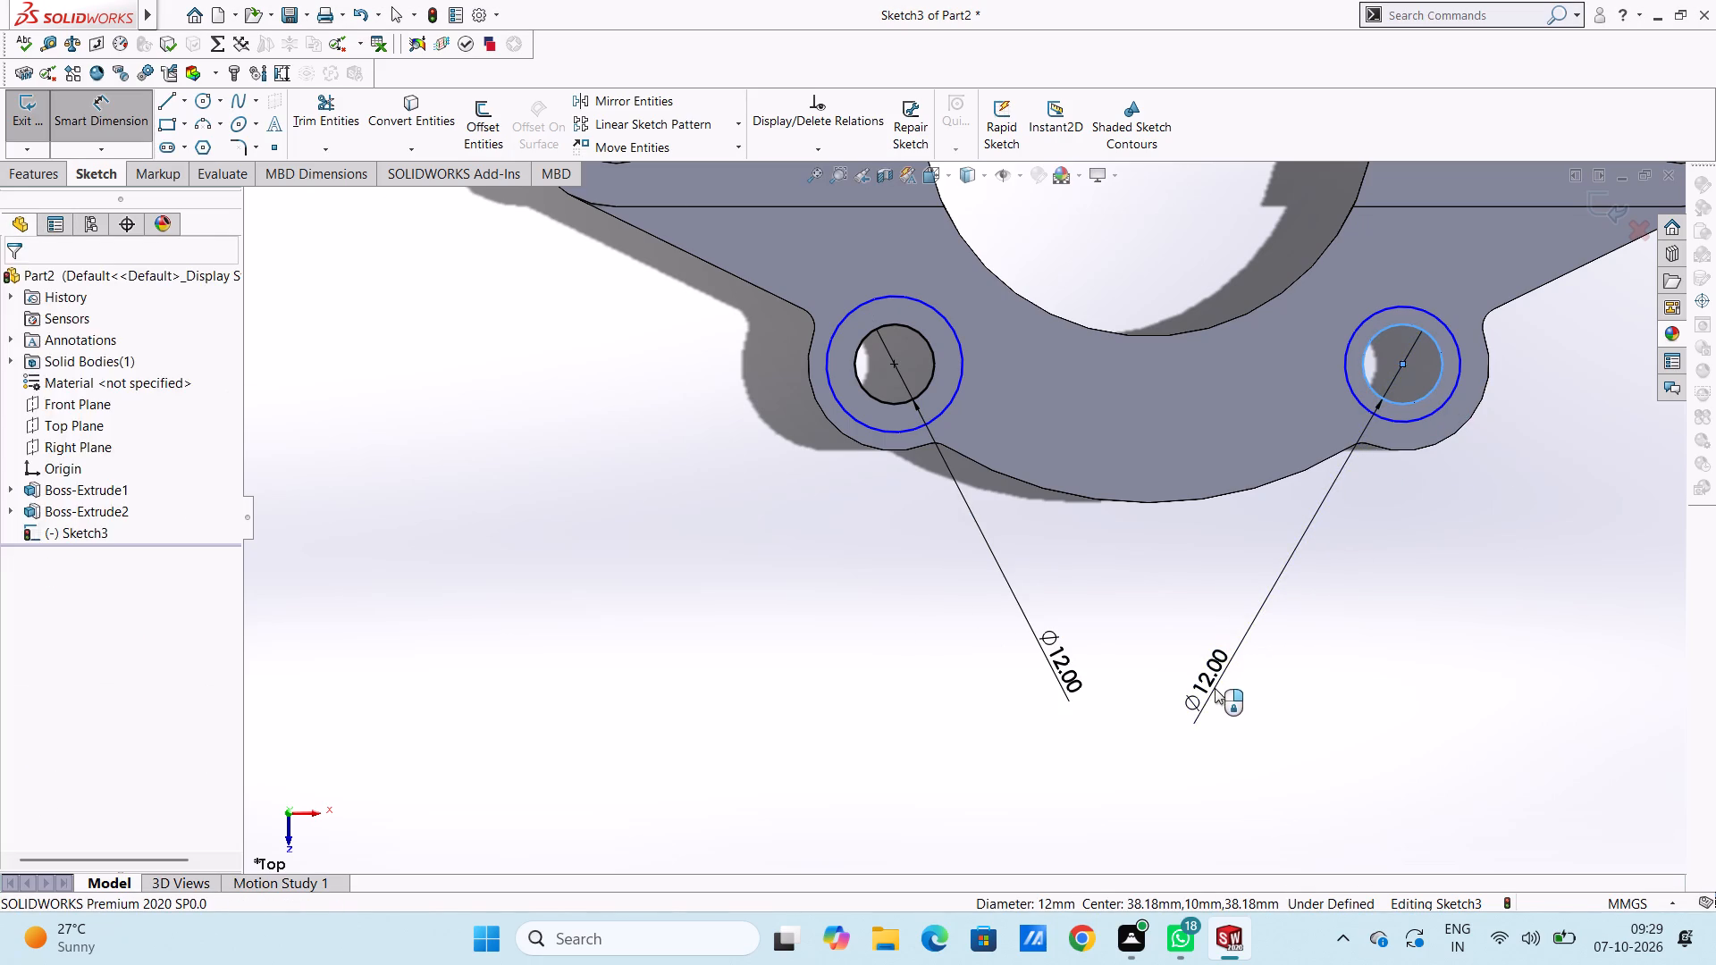
click(1138, 668)
click(1107, 636)
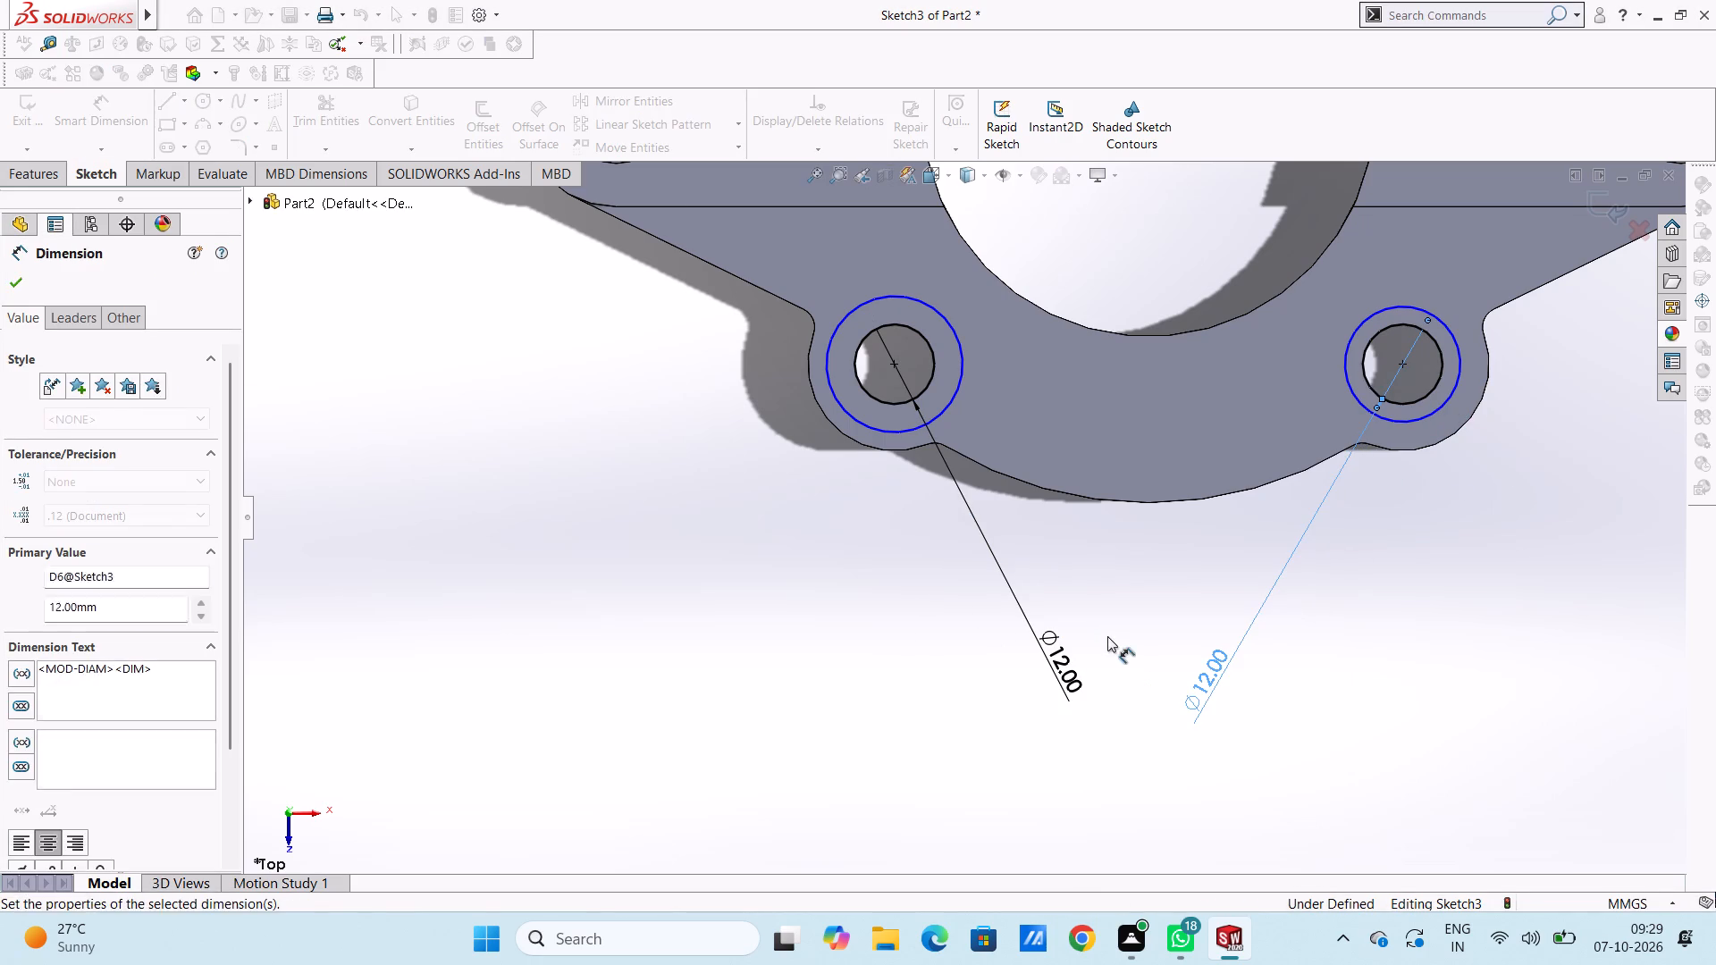
Dimension the outer circles at the lower-left and lower-right lobe holes, each with an 18 mm diameter.
click(889, 432)
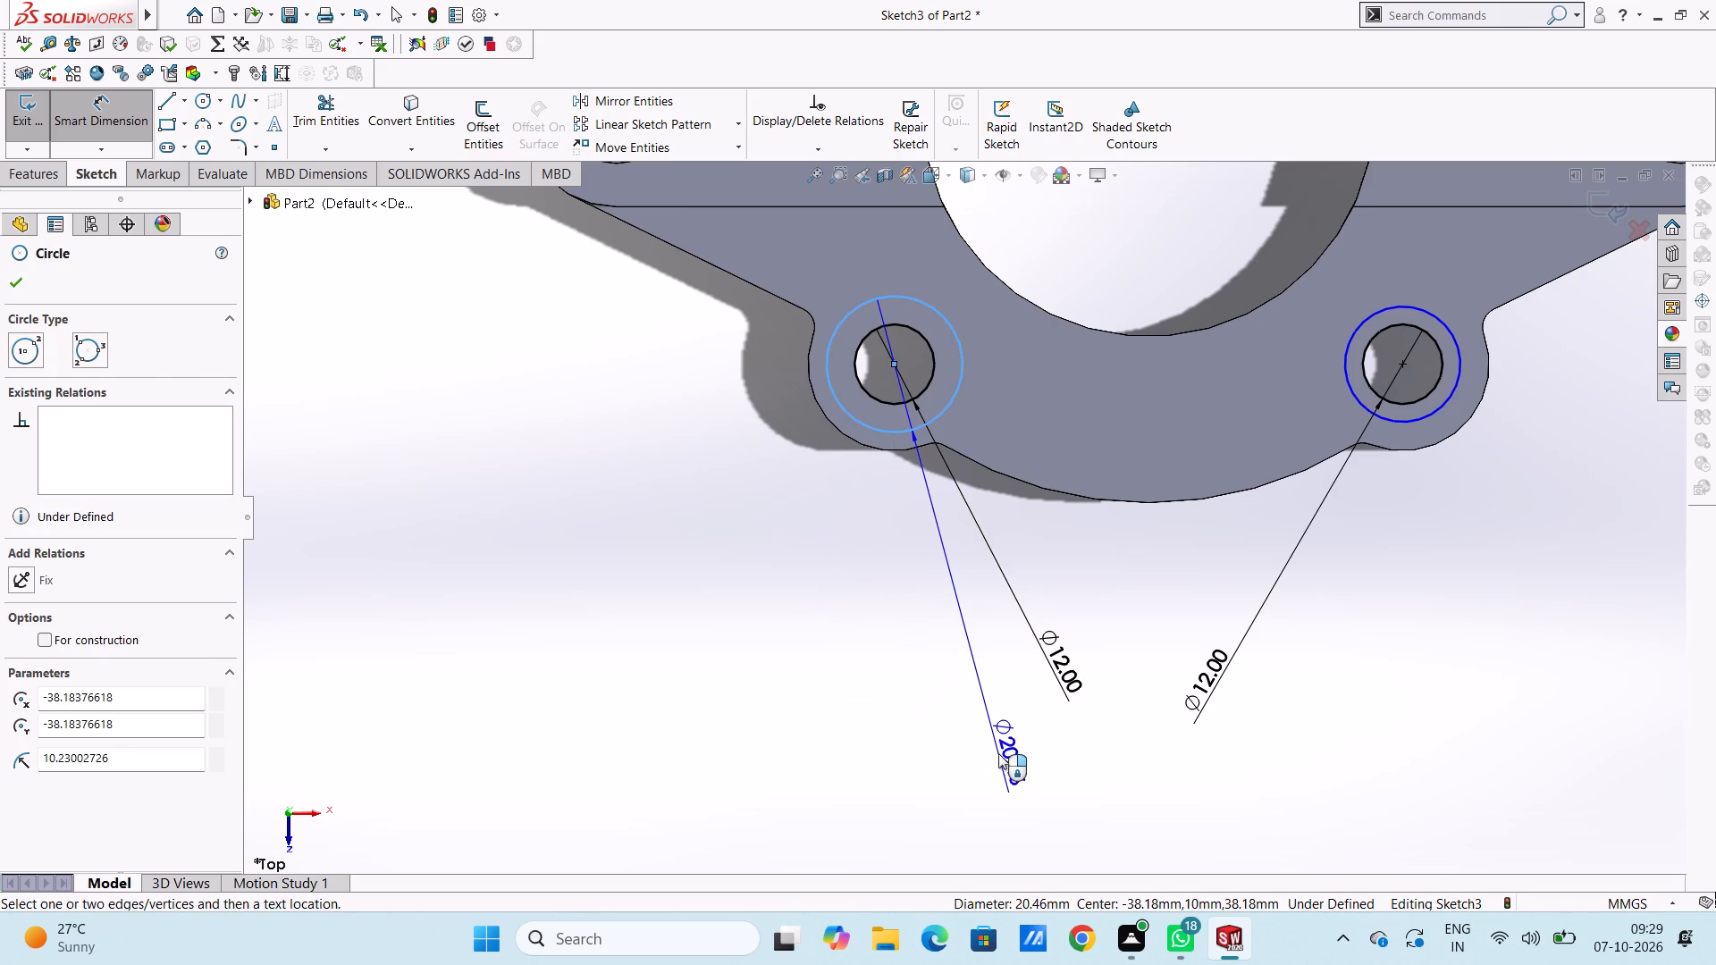
click(998, 753)
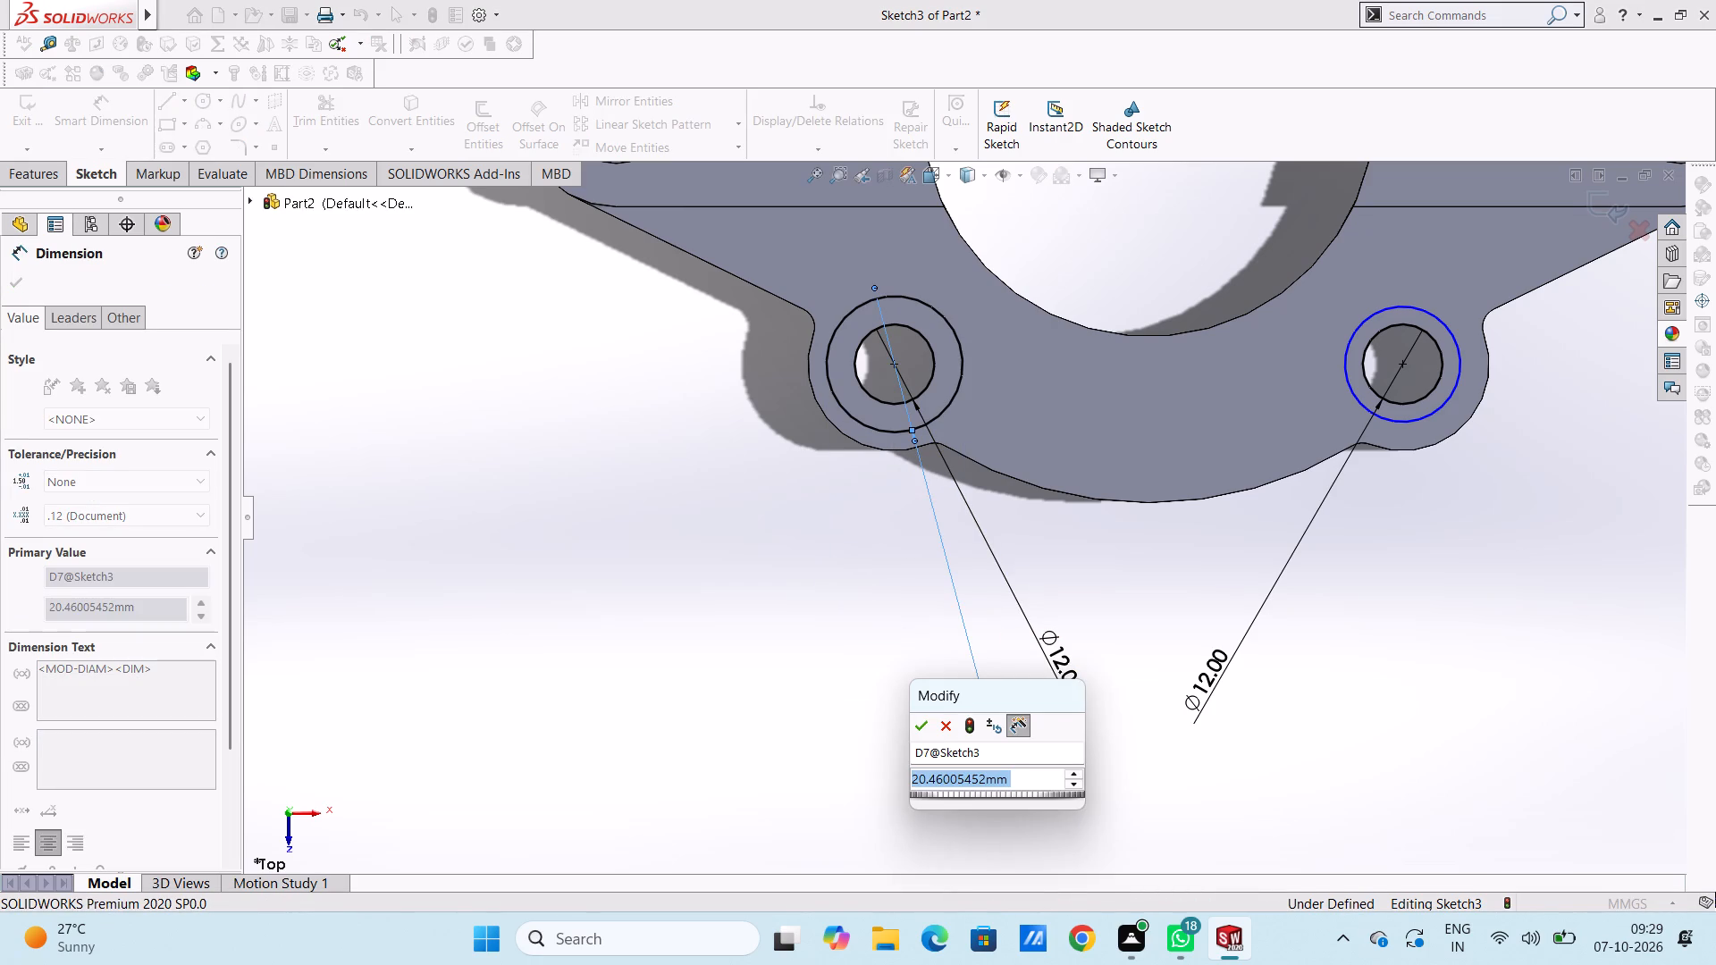
text(18)
key(Return)
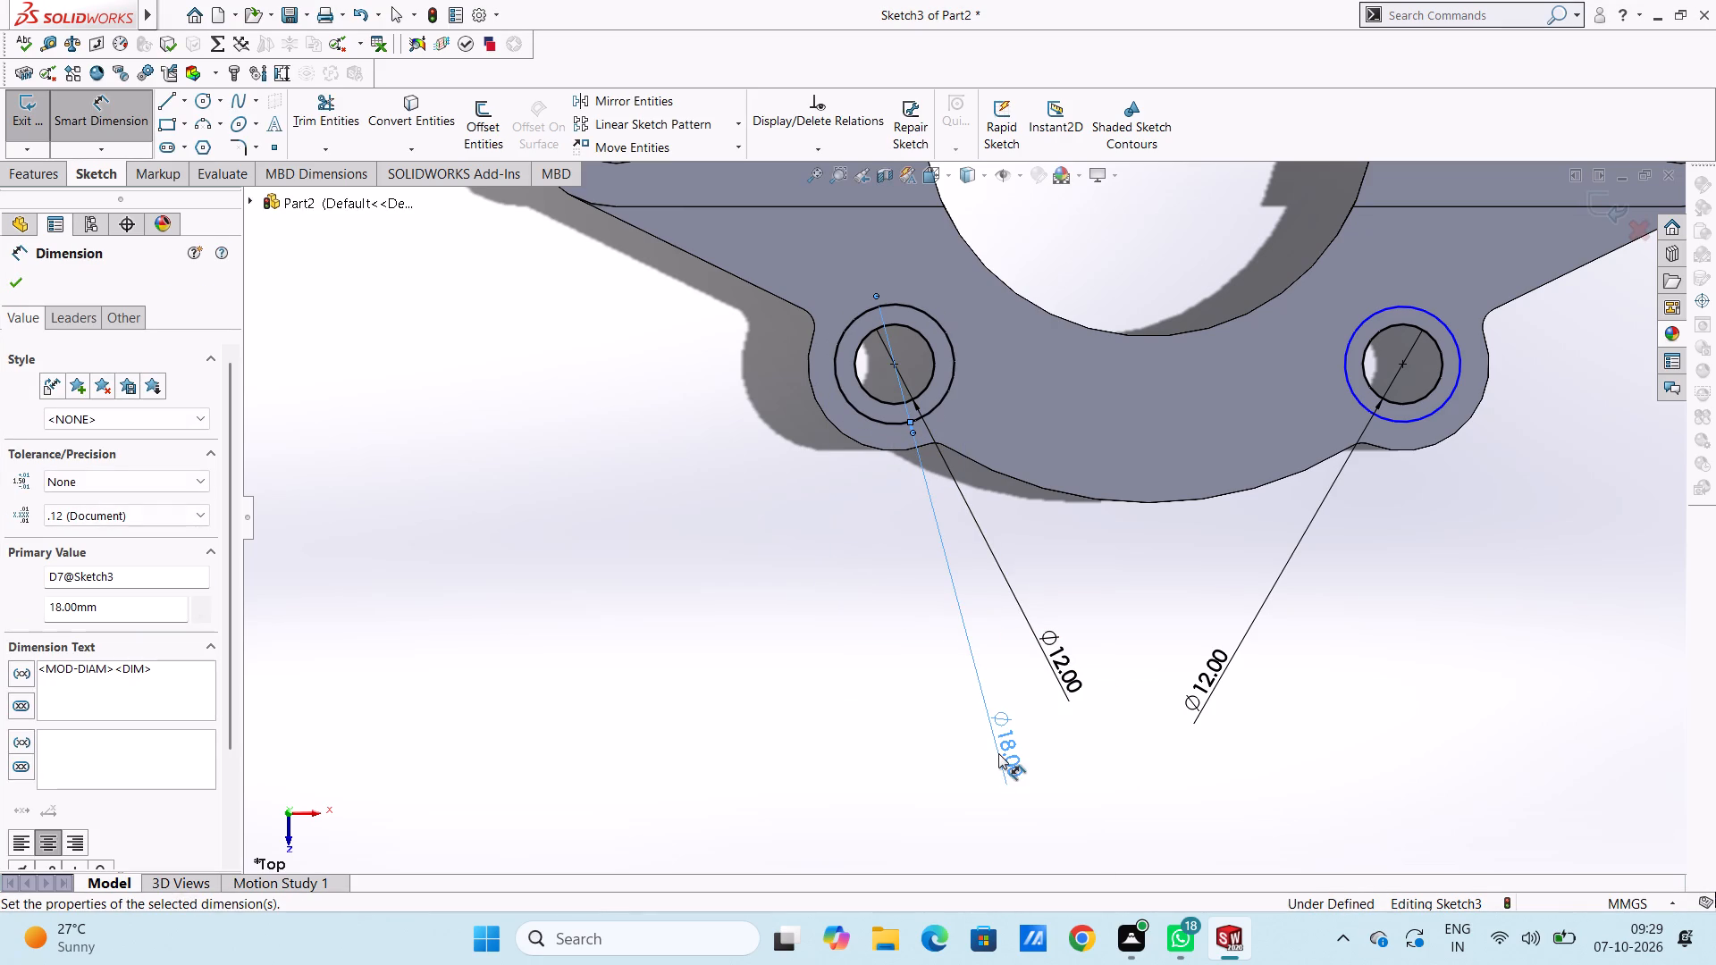
click(739, 662)
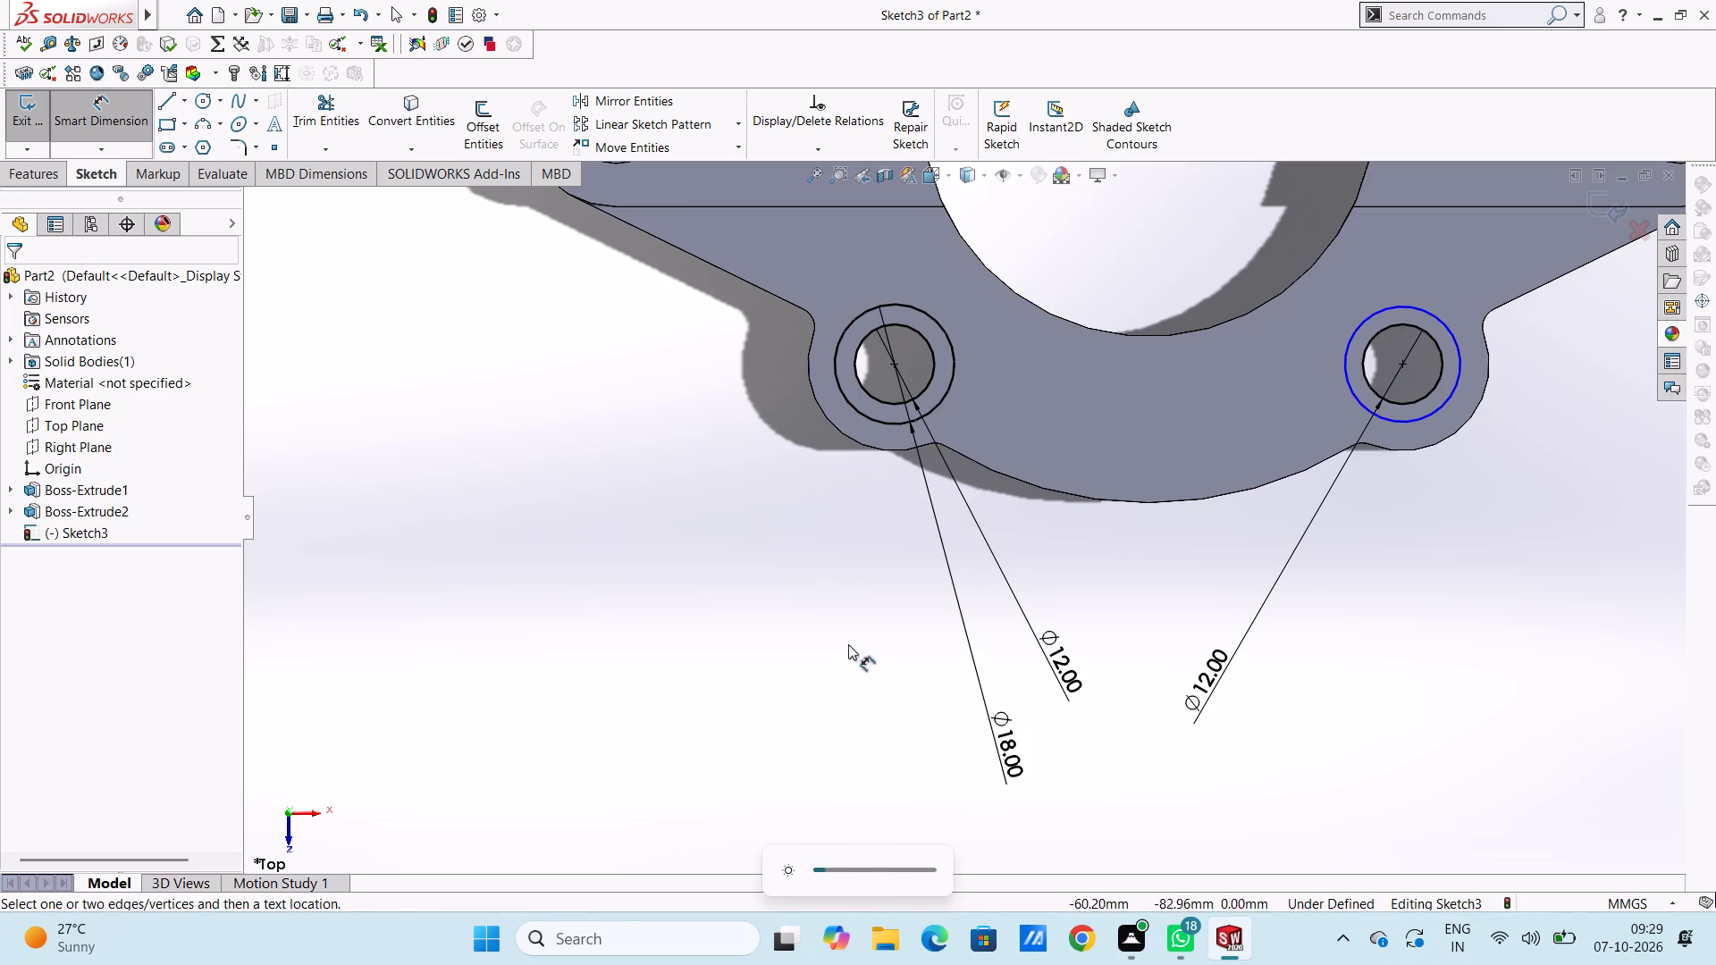
scroll(1267, 501, up, 3)
click(1227, 452)
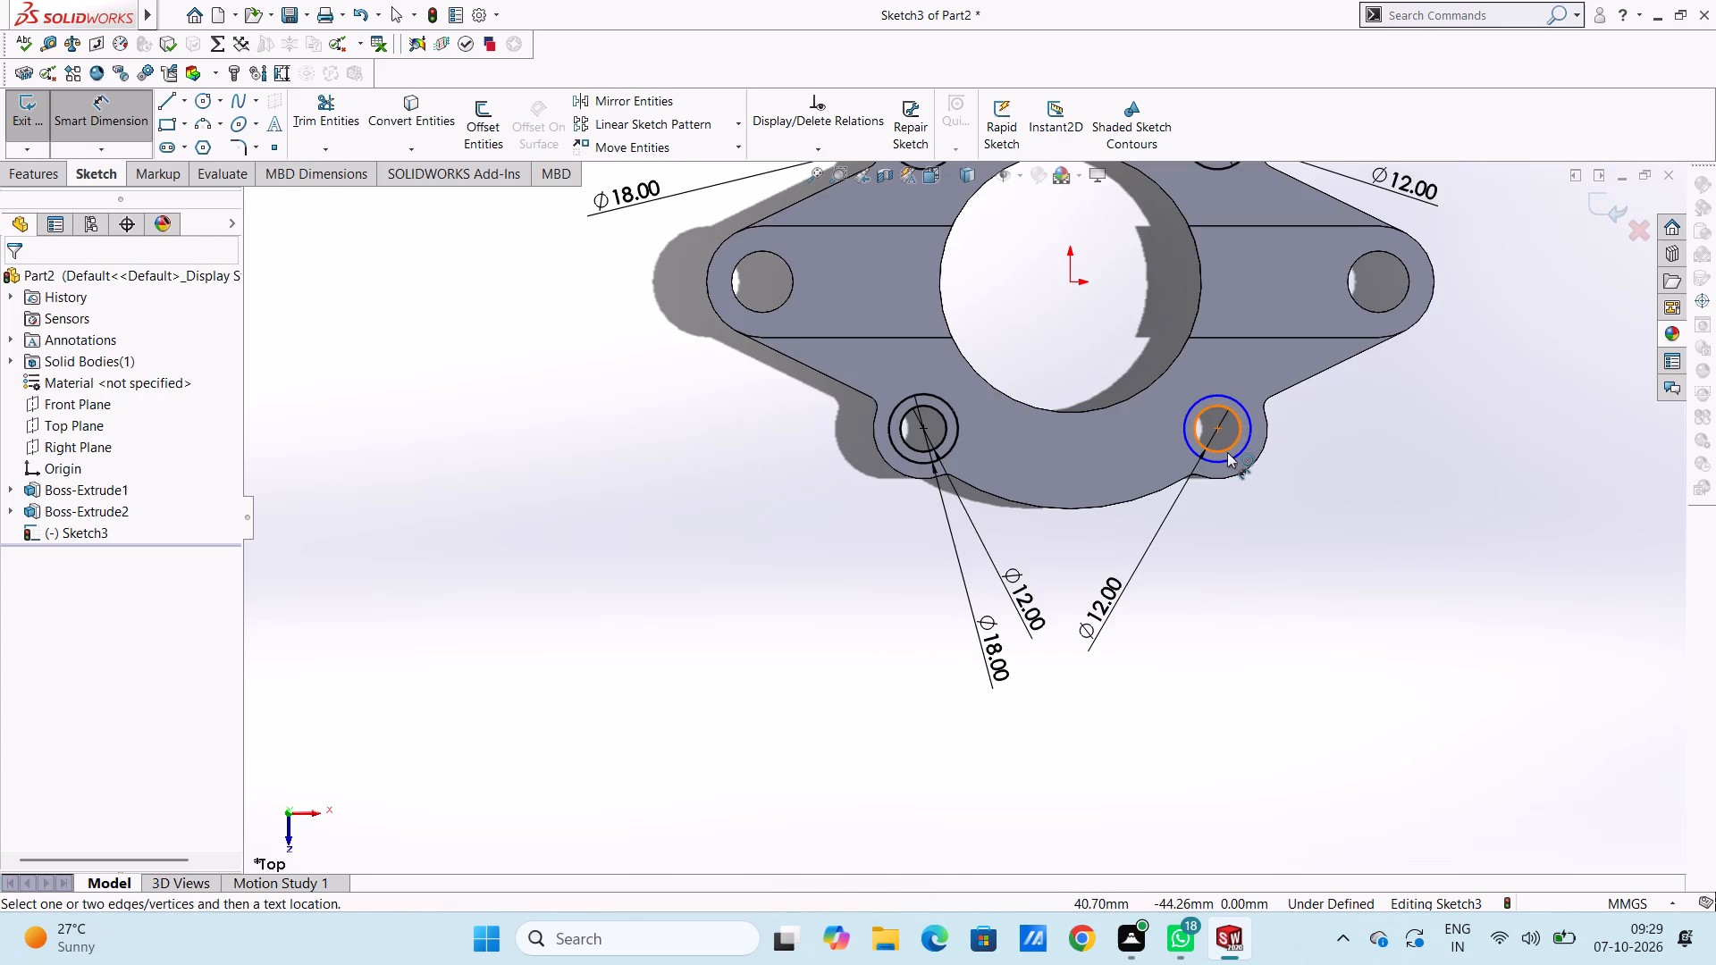
click(1300, 557)
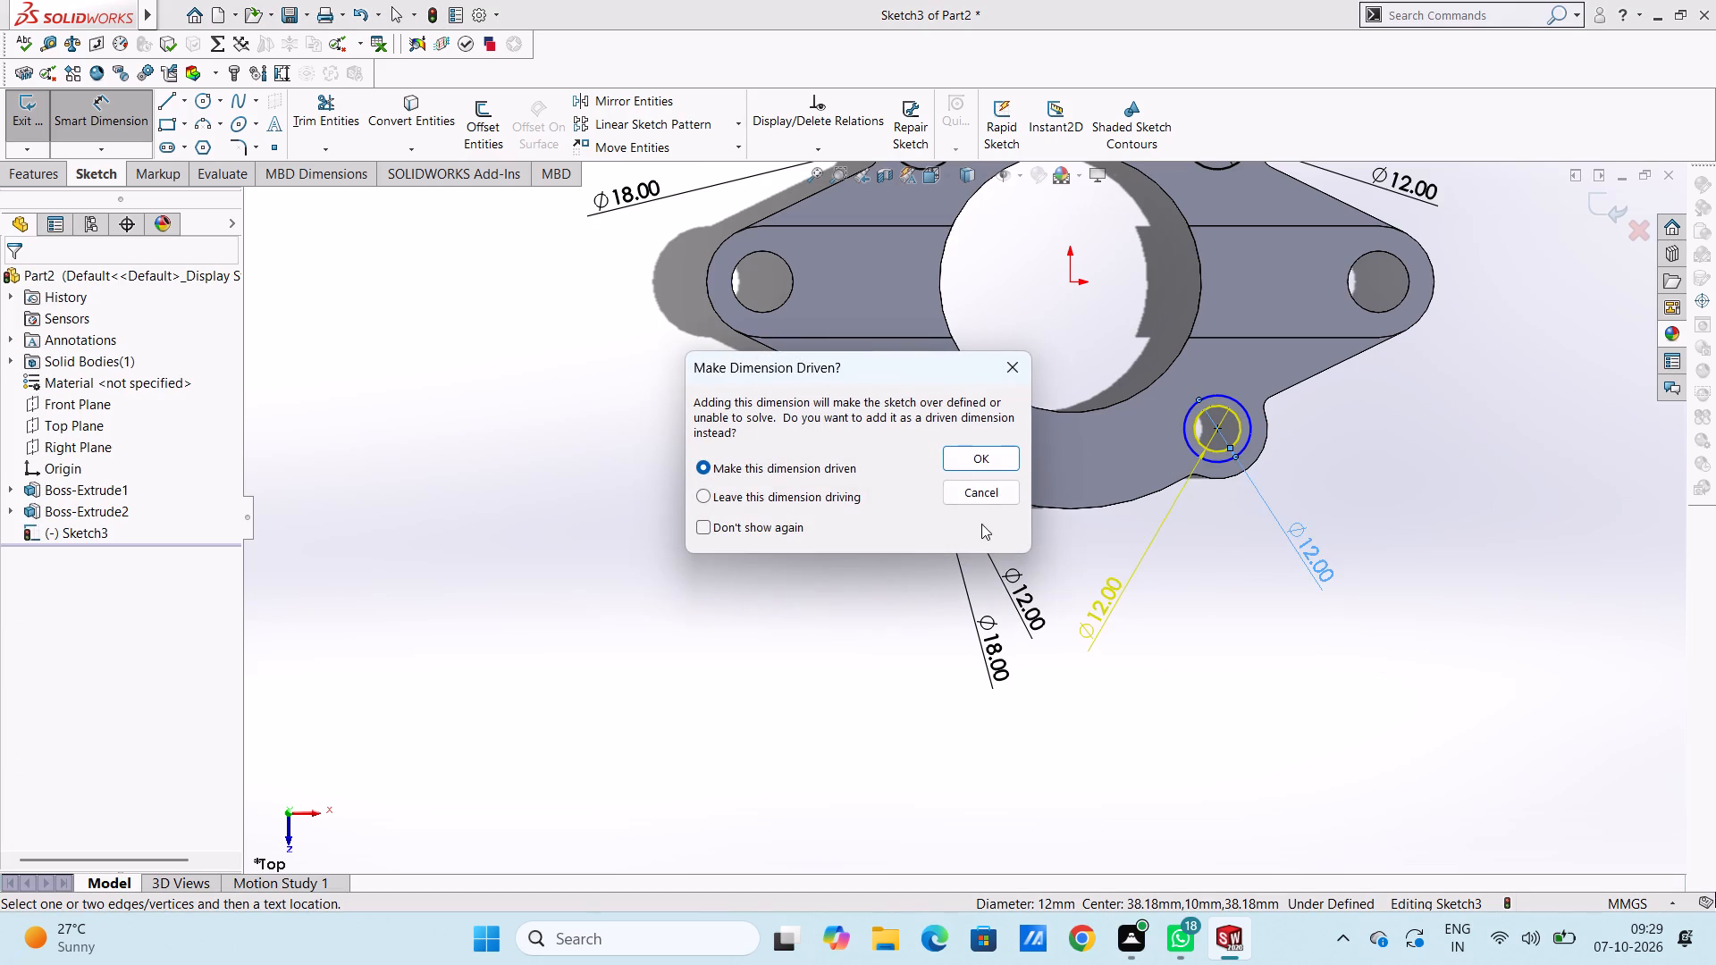
click(983, 493)
click(1240, 453)
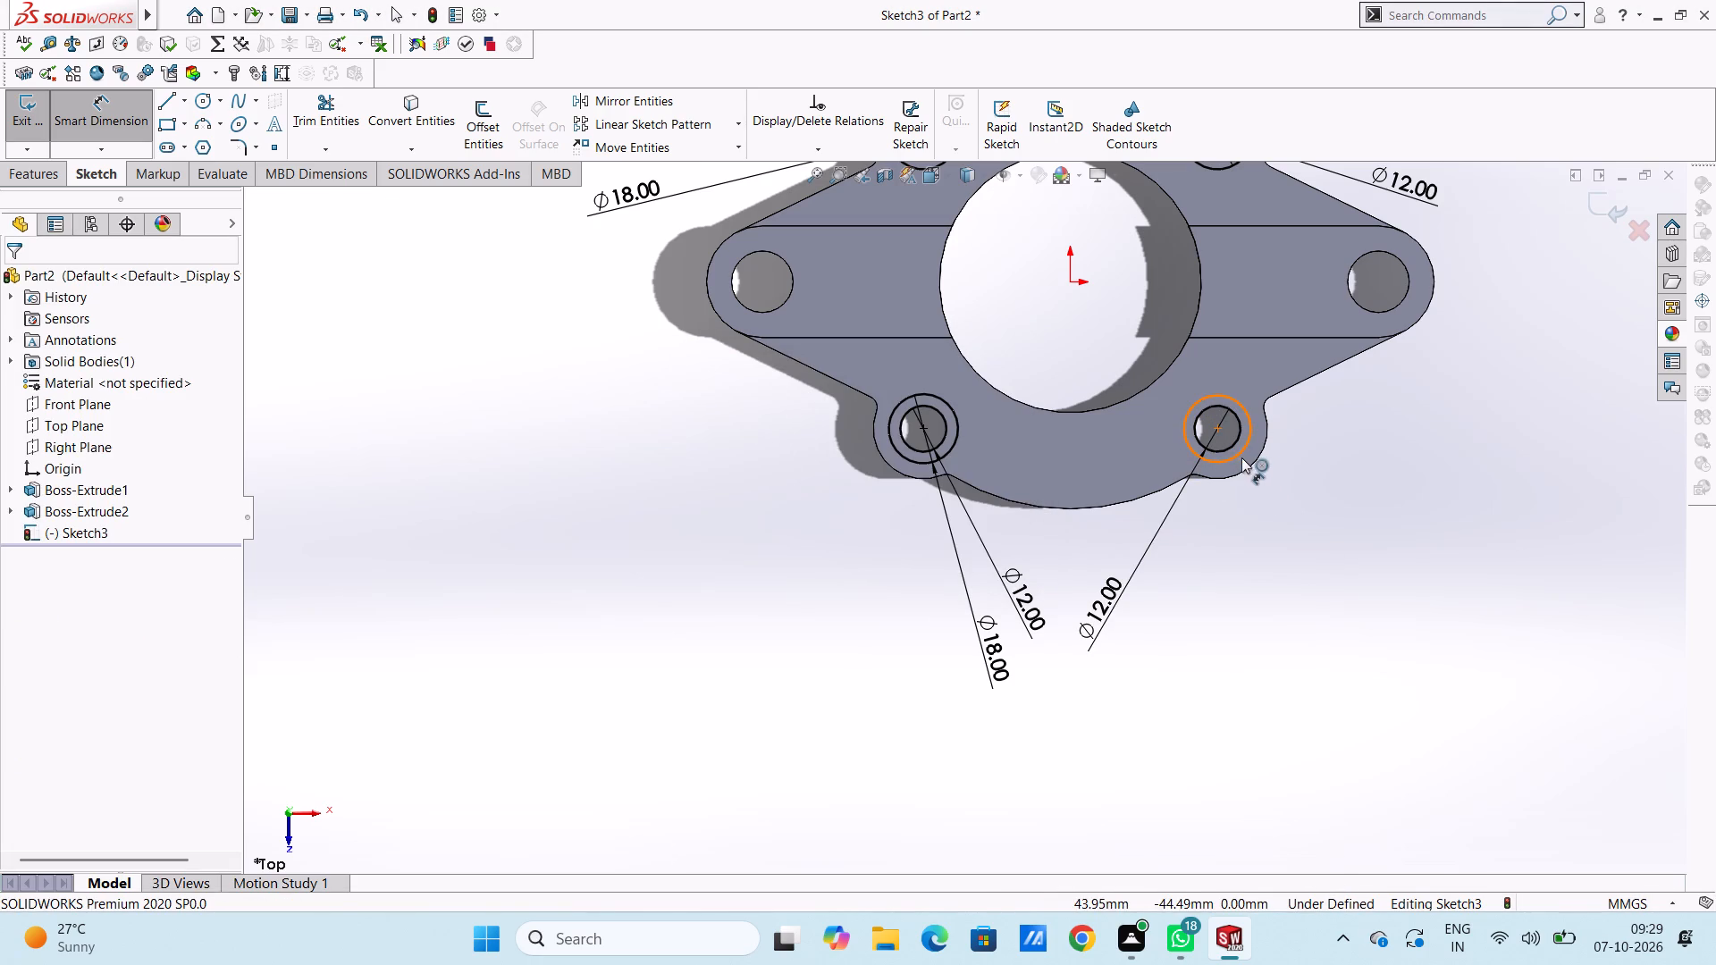
click(1350, 614)
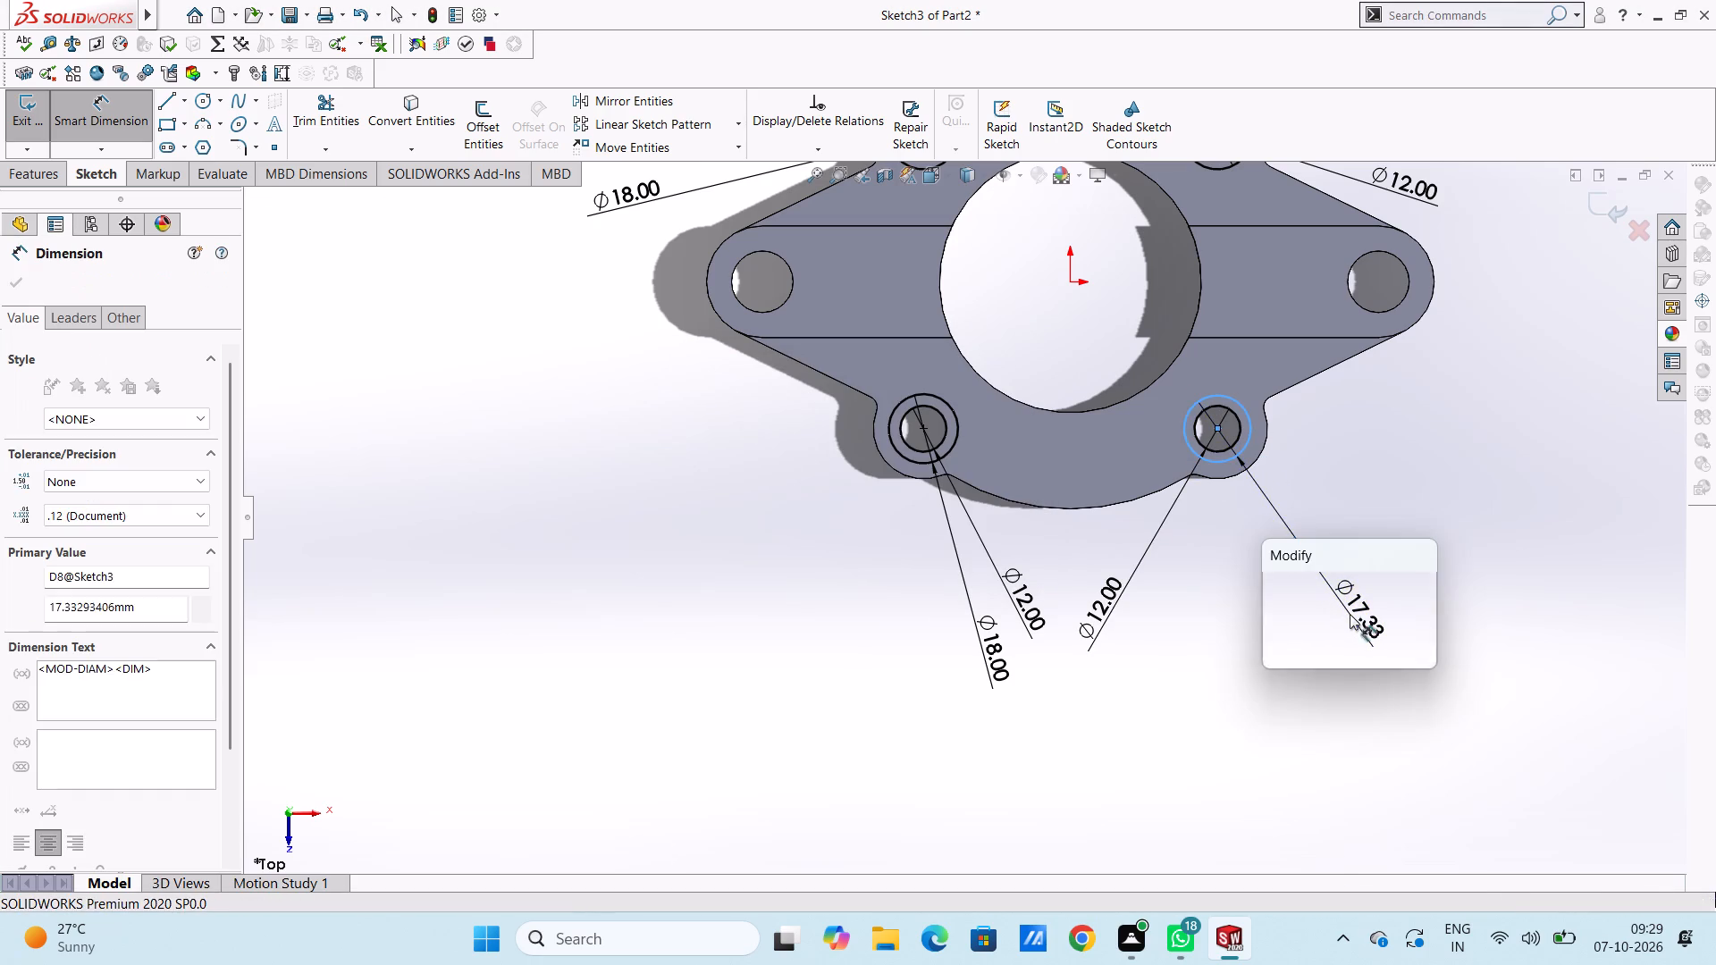
text(18)
key(Return)
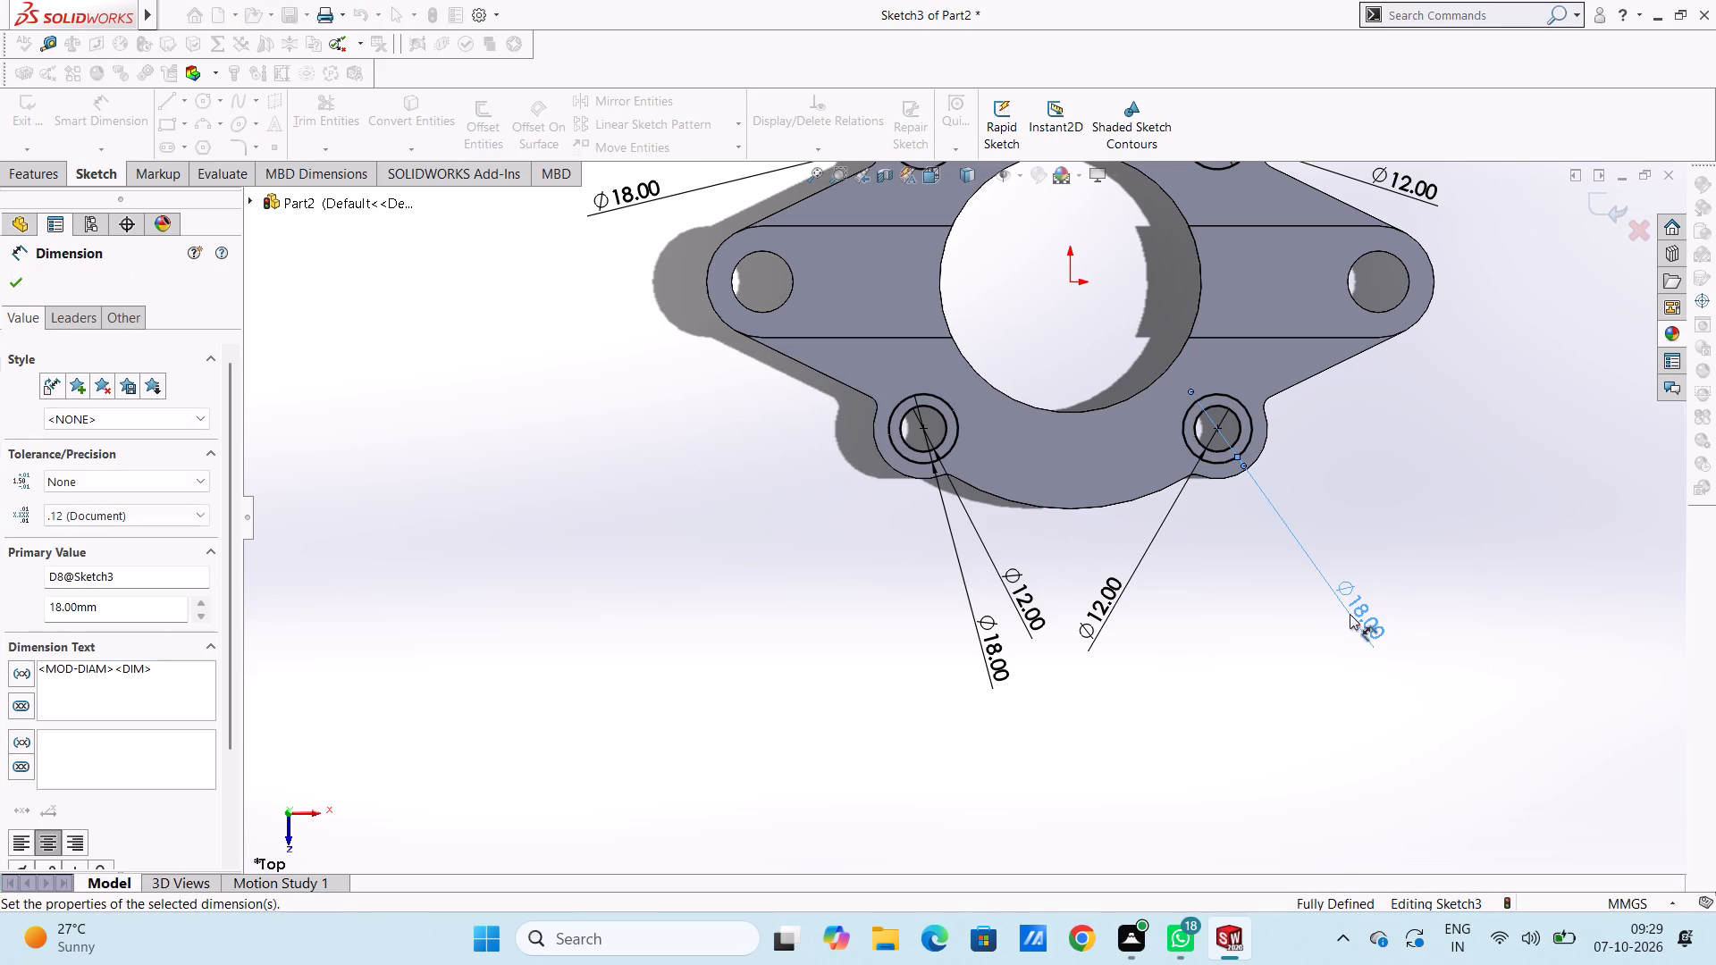
click(1238, 604)
Sketch a circle of 47.5 mm radius centred on the origin, around the central bore.
scroll(1250, 510, up, 4)
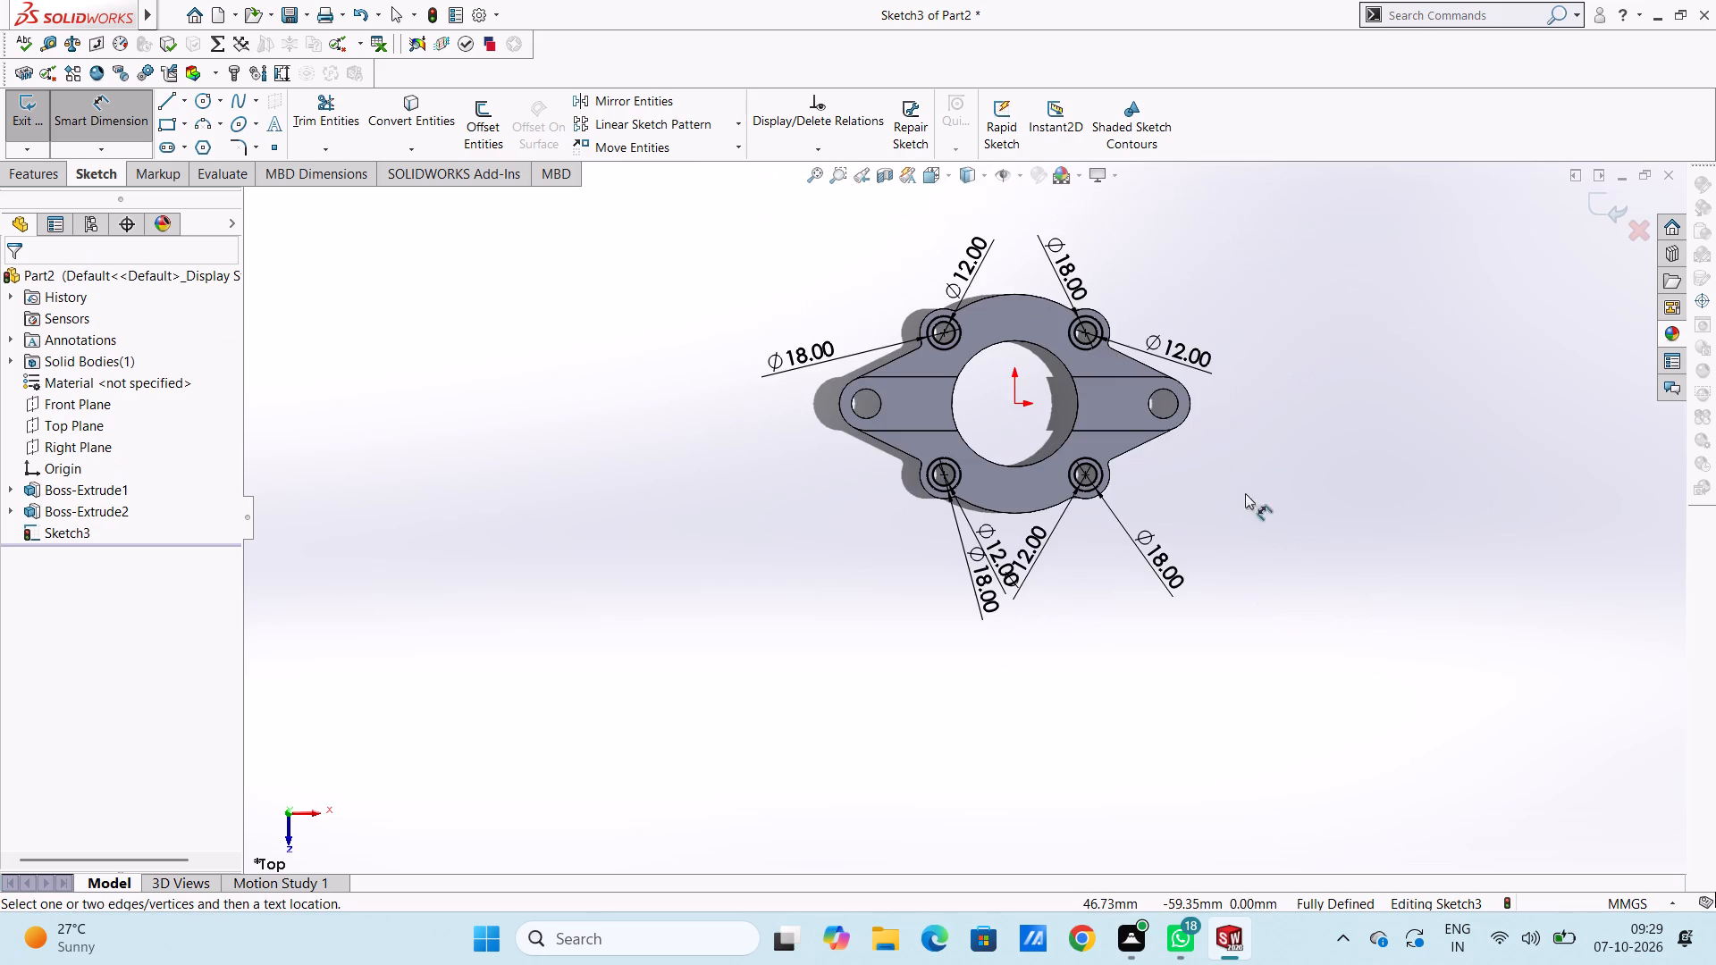
scroll(1018, 361, down, 4)
scroll(997, 280, up, 1)
scroll(988, 308, down, 2)
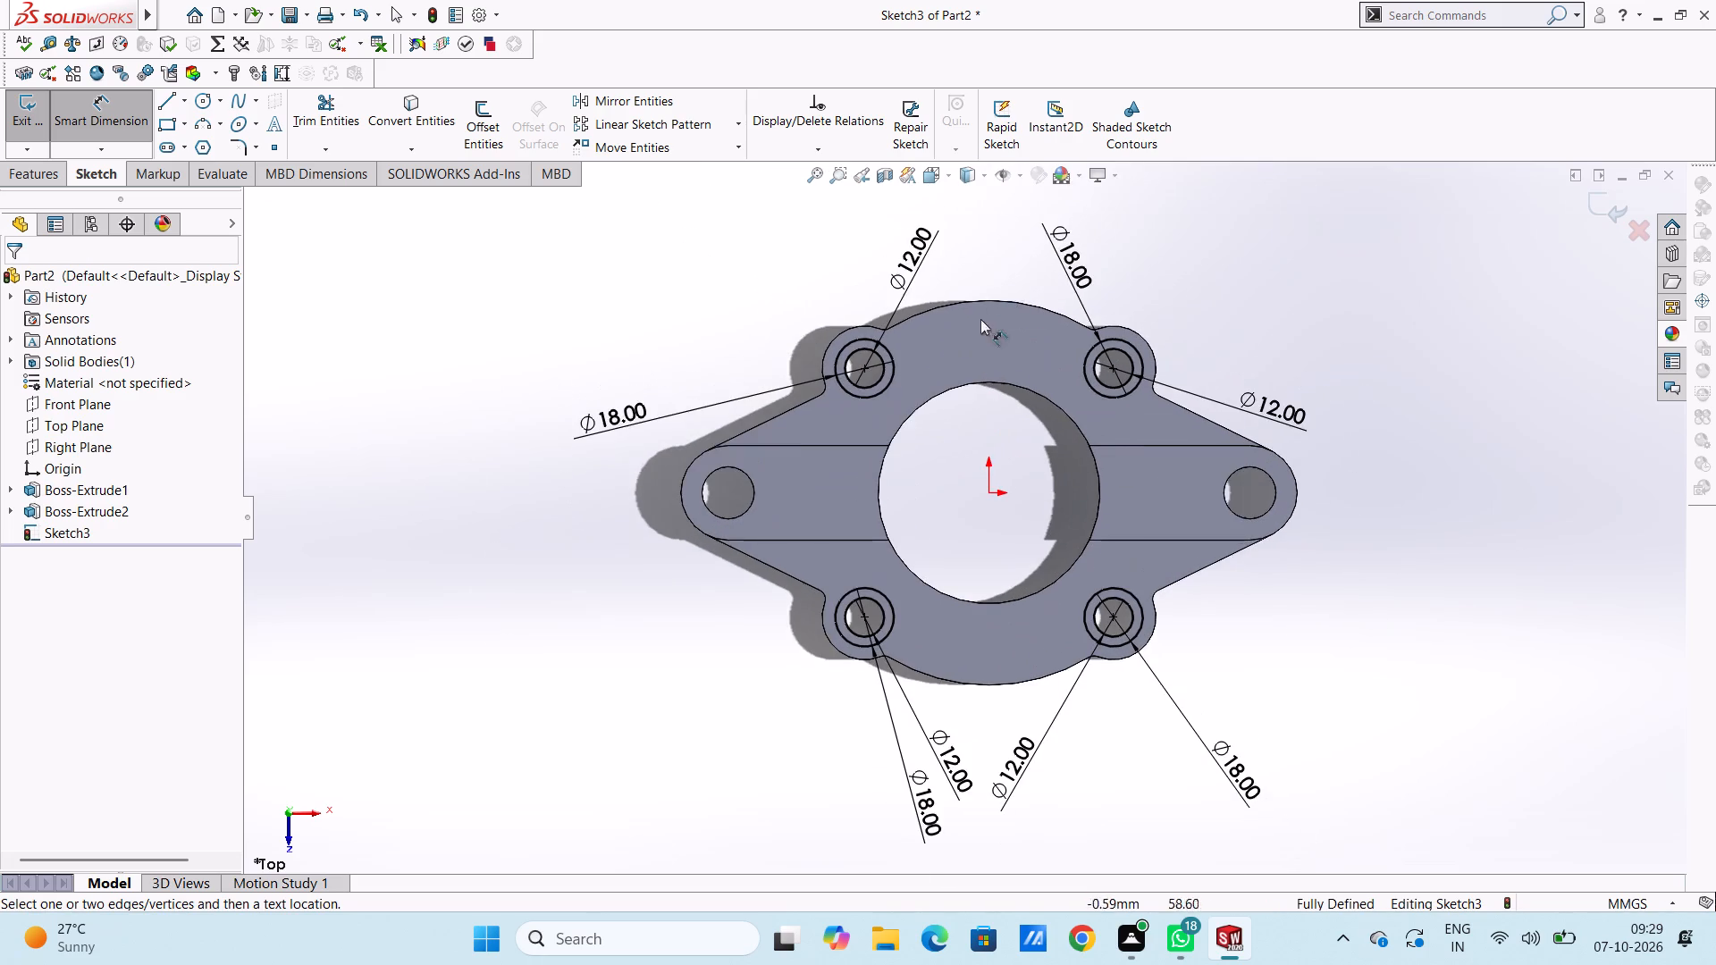
scroll(980, 319, down, 1)
click(202, 99)
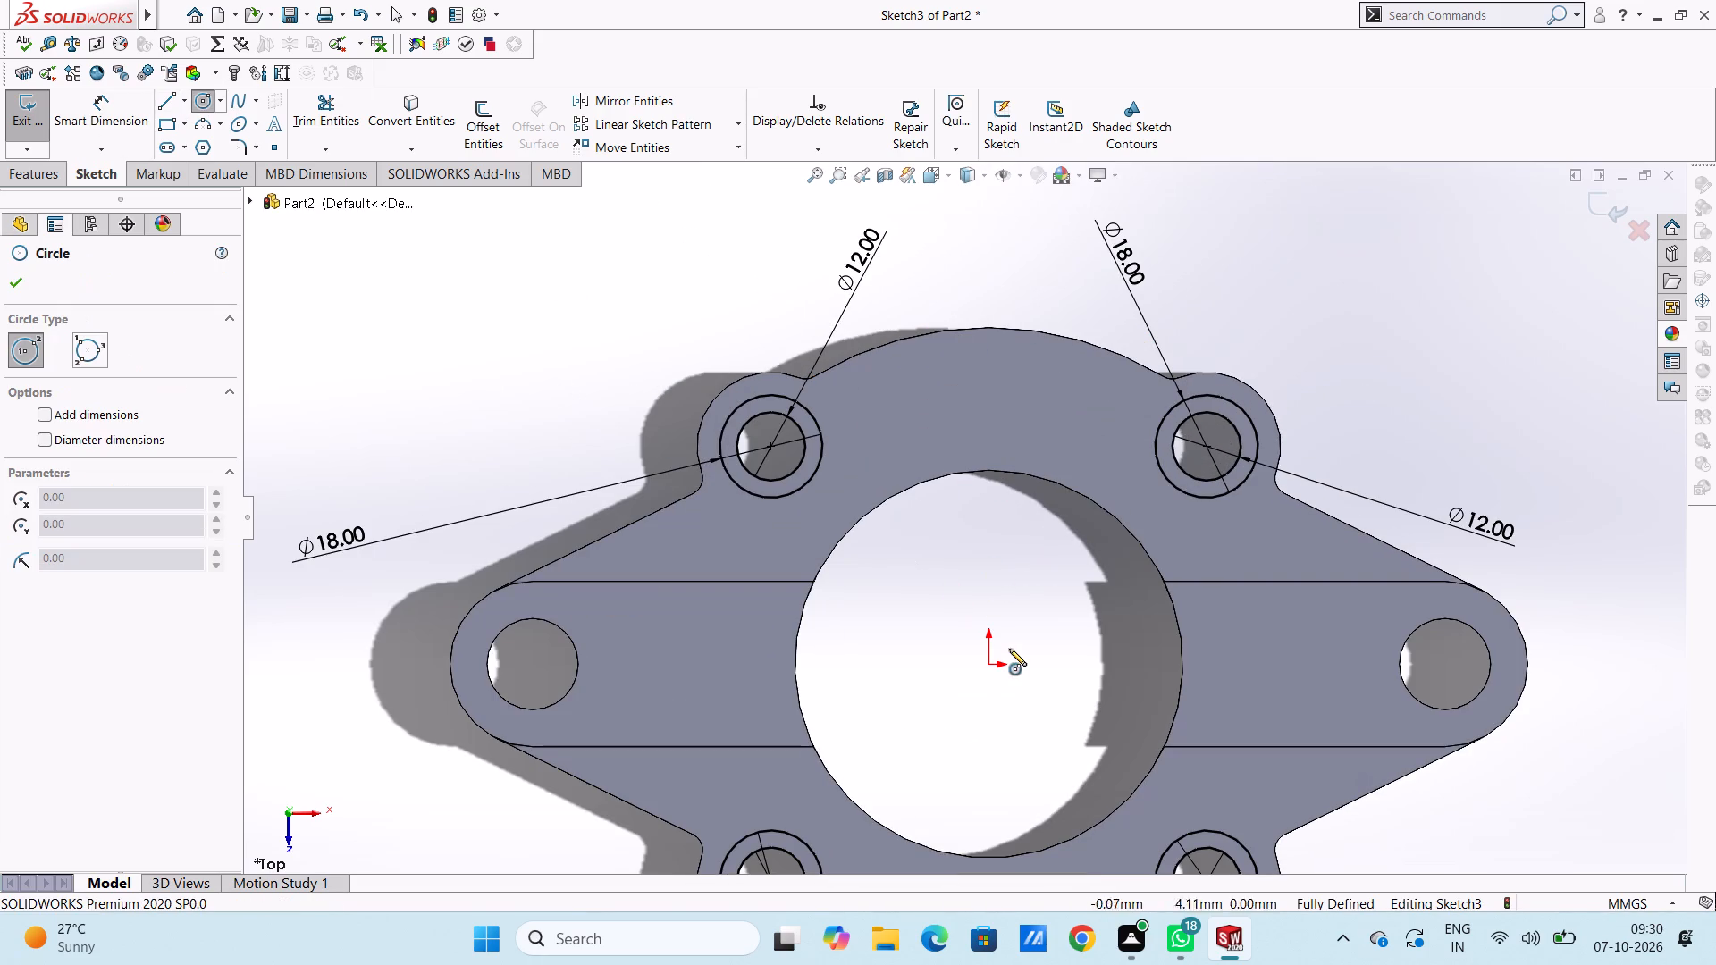
click(989, 667)
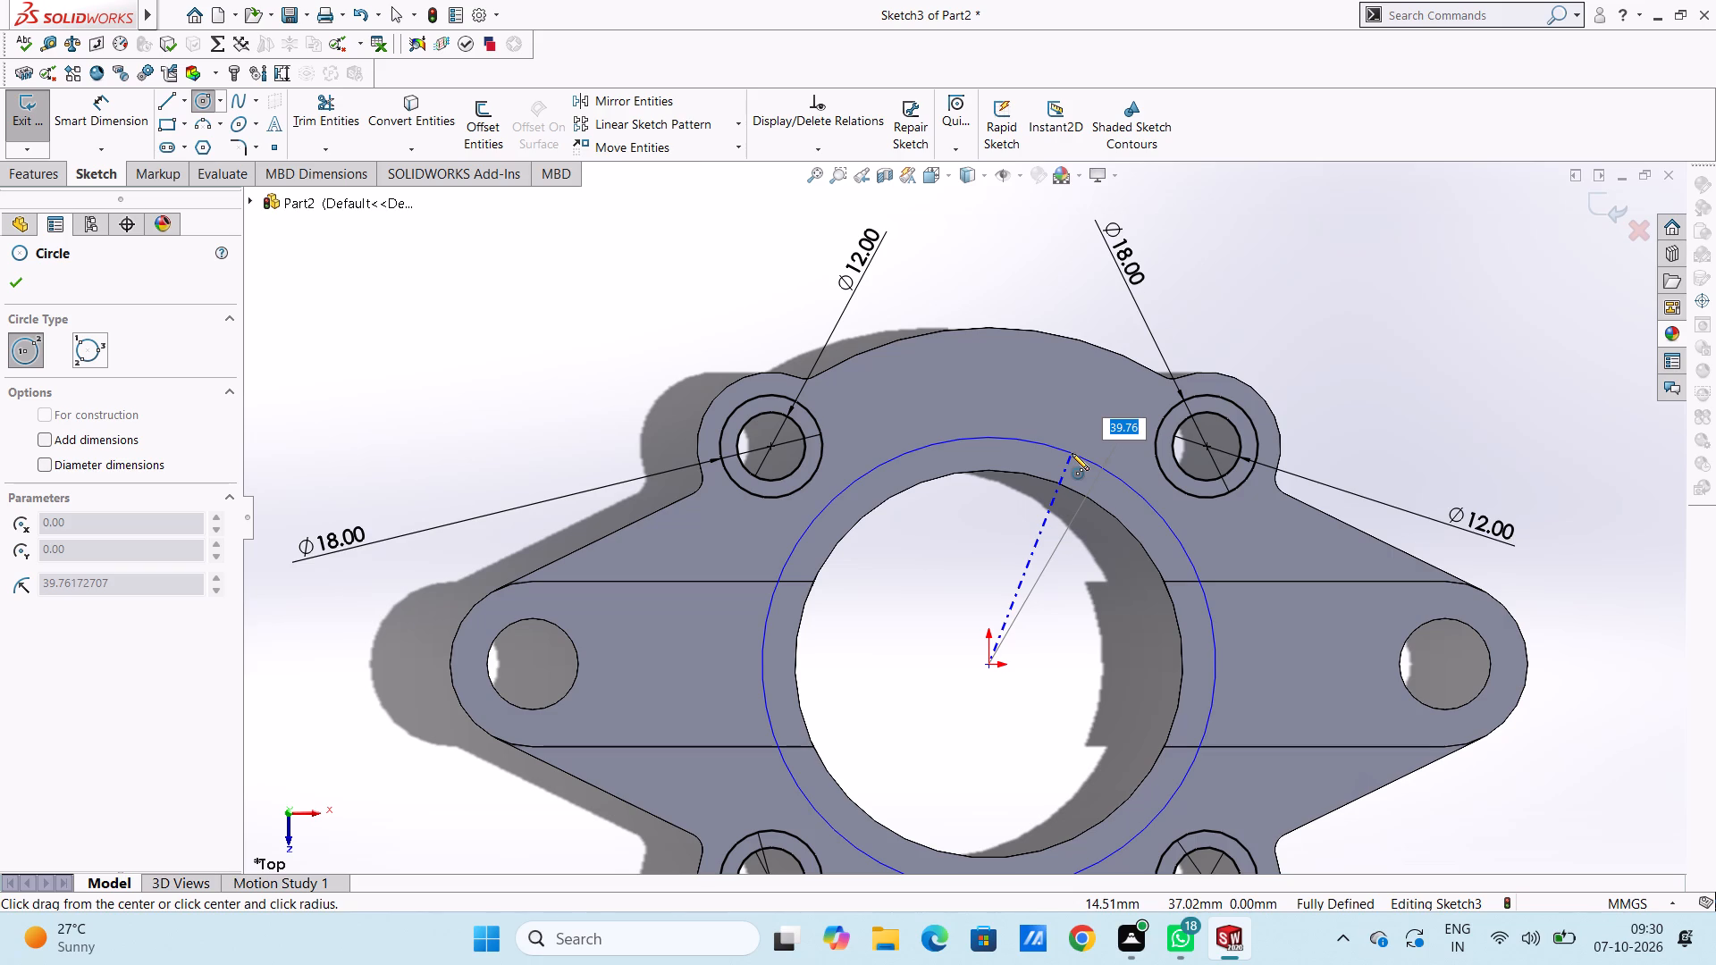
text(47)
text(.5)
key(Return)
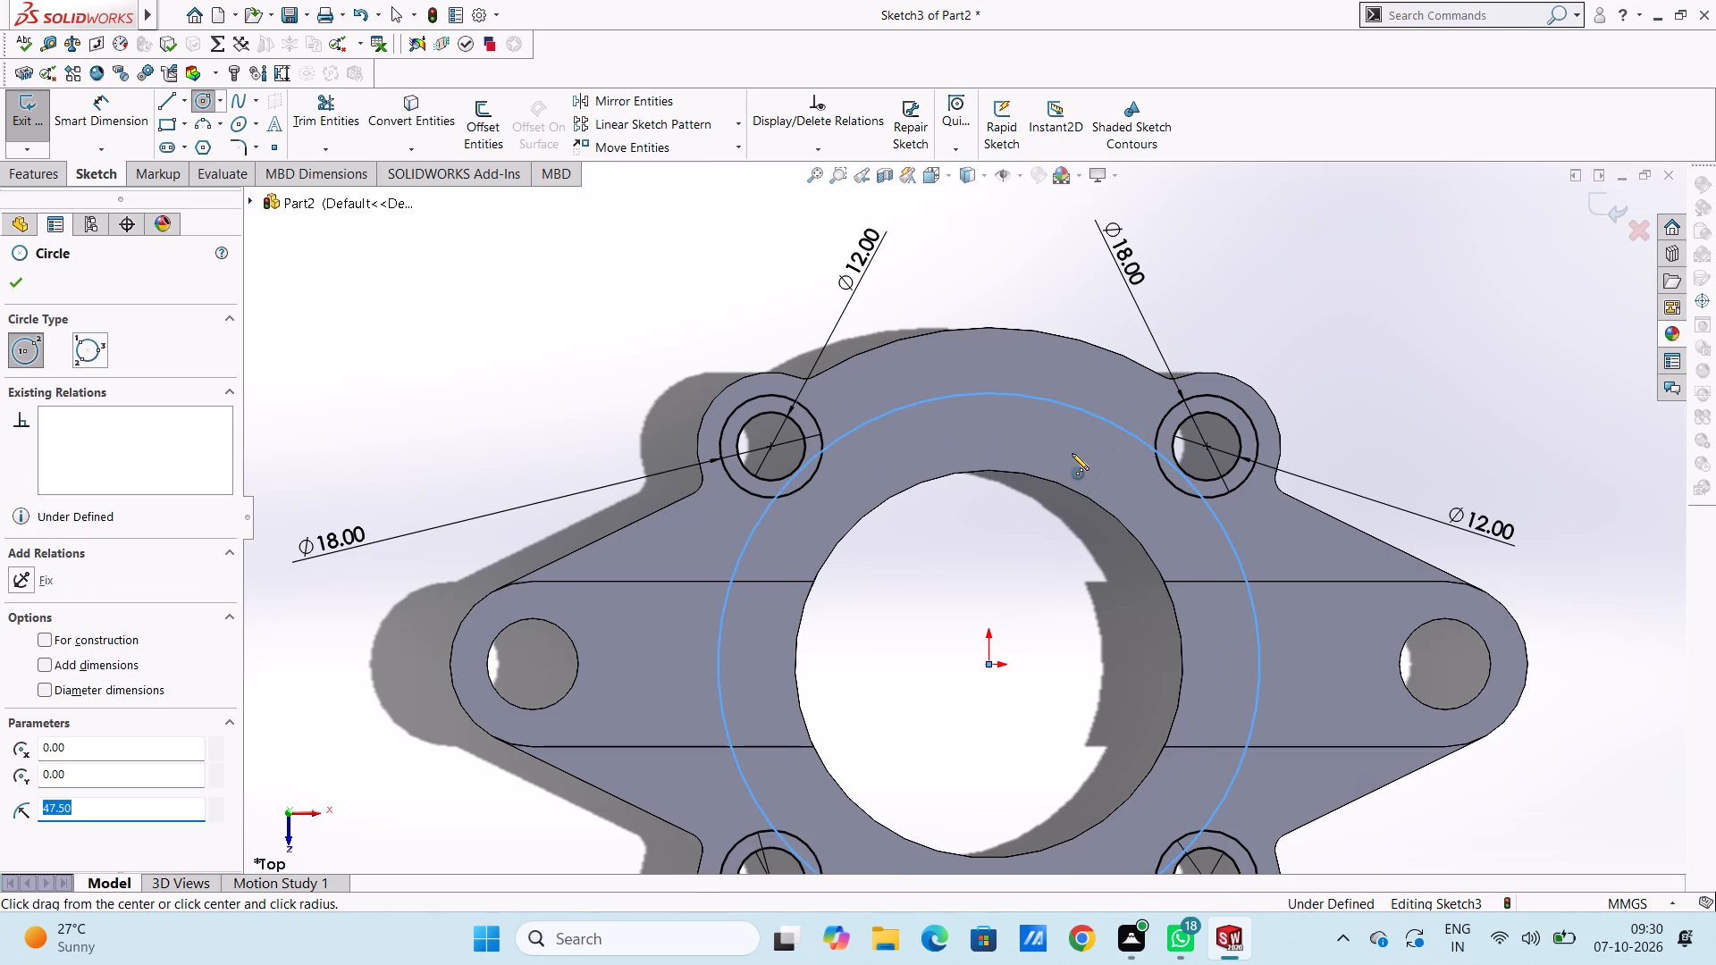
click(8, 279)
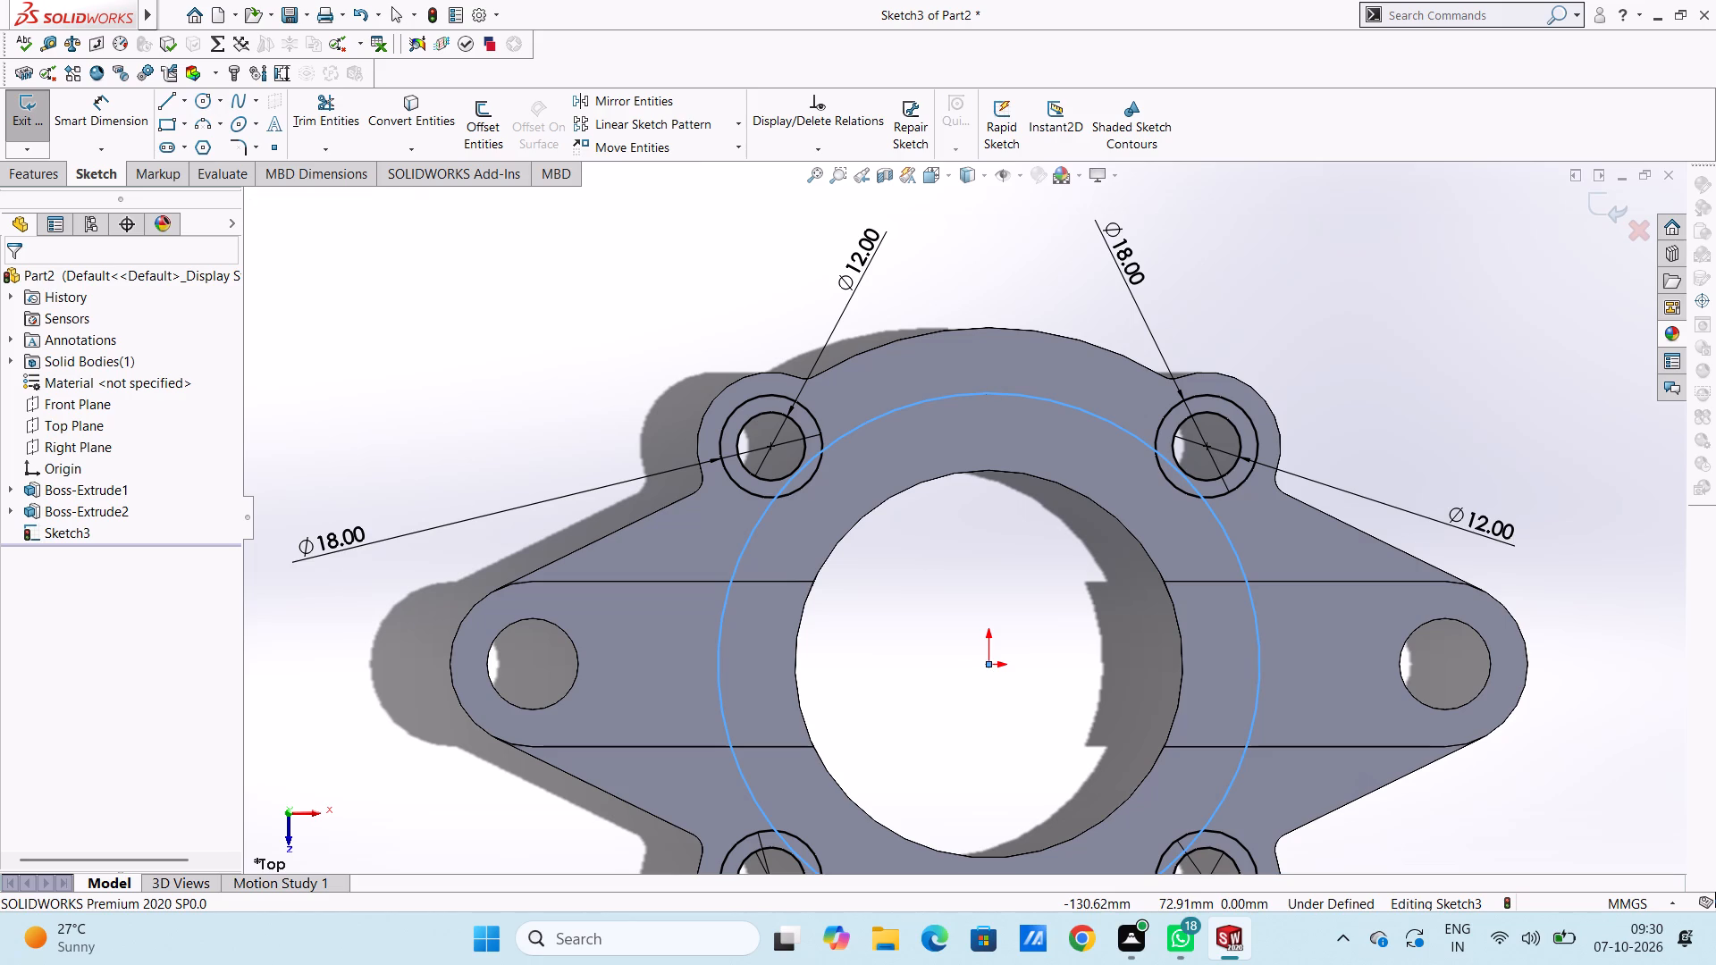
Dimension the large central circle with a 95 mm diameter.
click(123, 122)
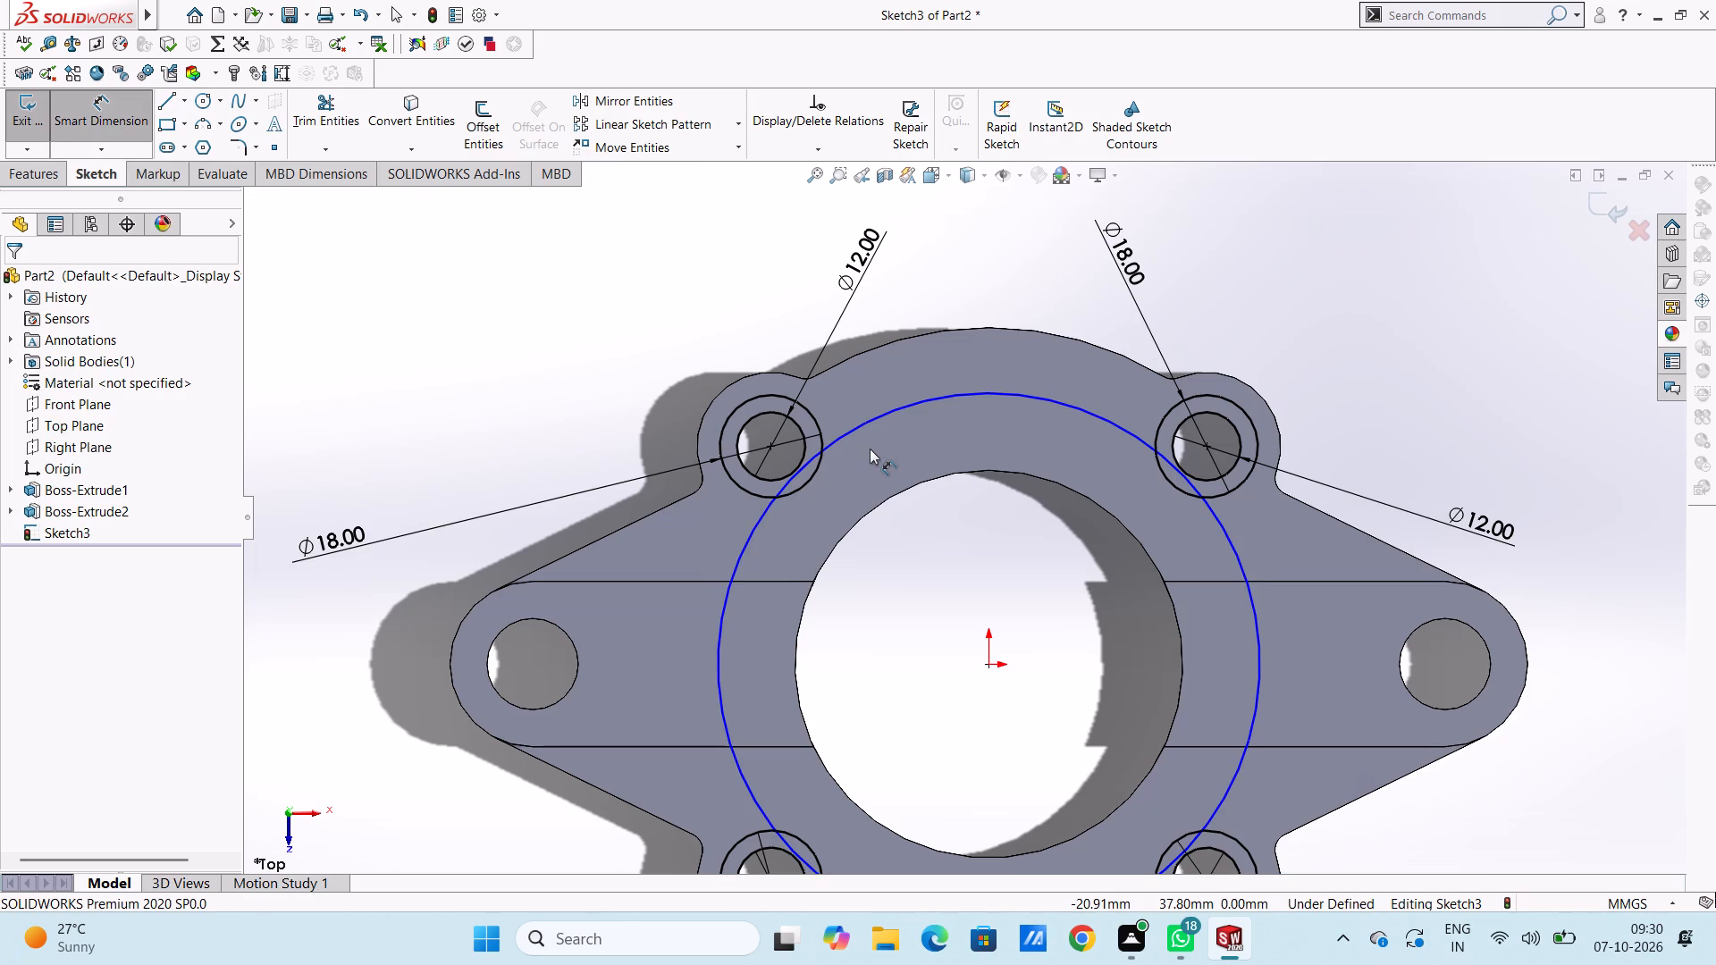
scroll(870, 449, up, 3)
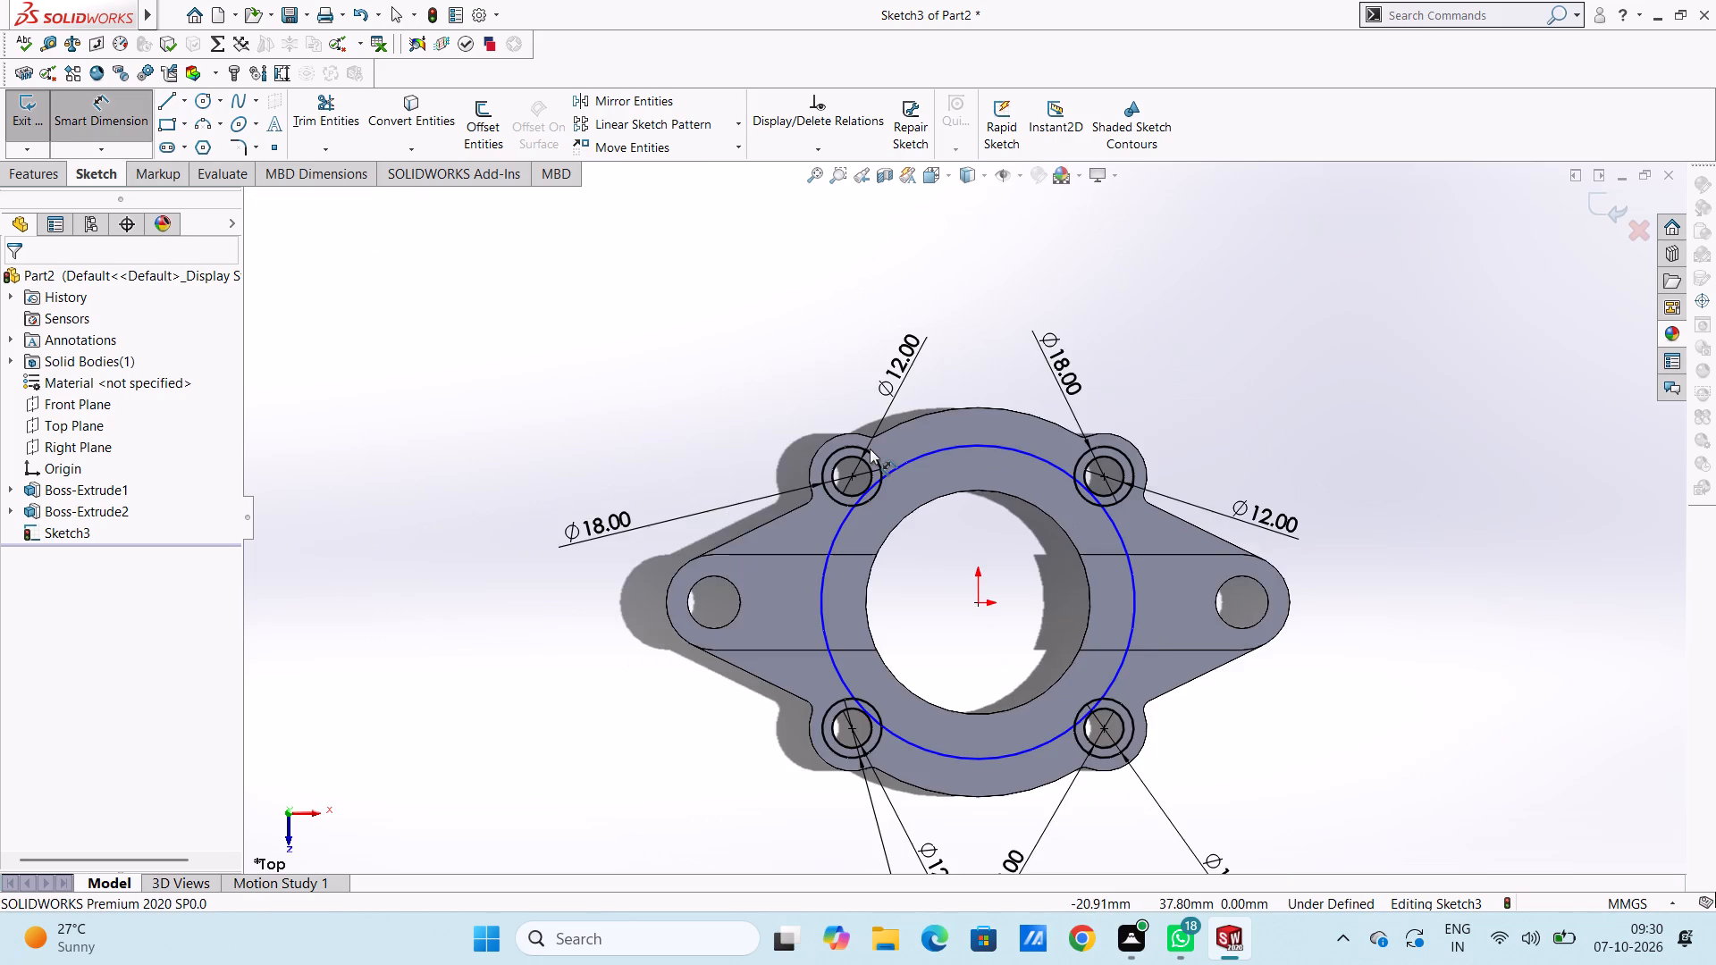
scroll(870, 449, up, 4)
scroll(1061, 617, down, 3)
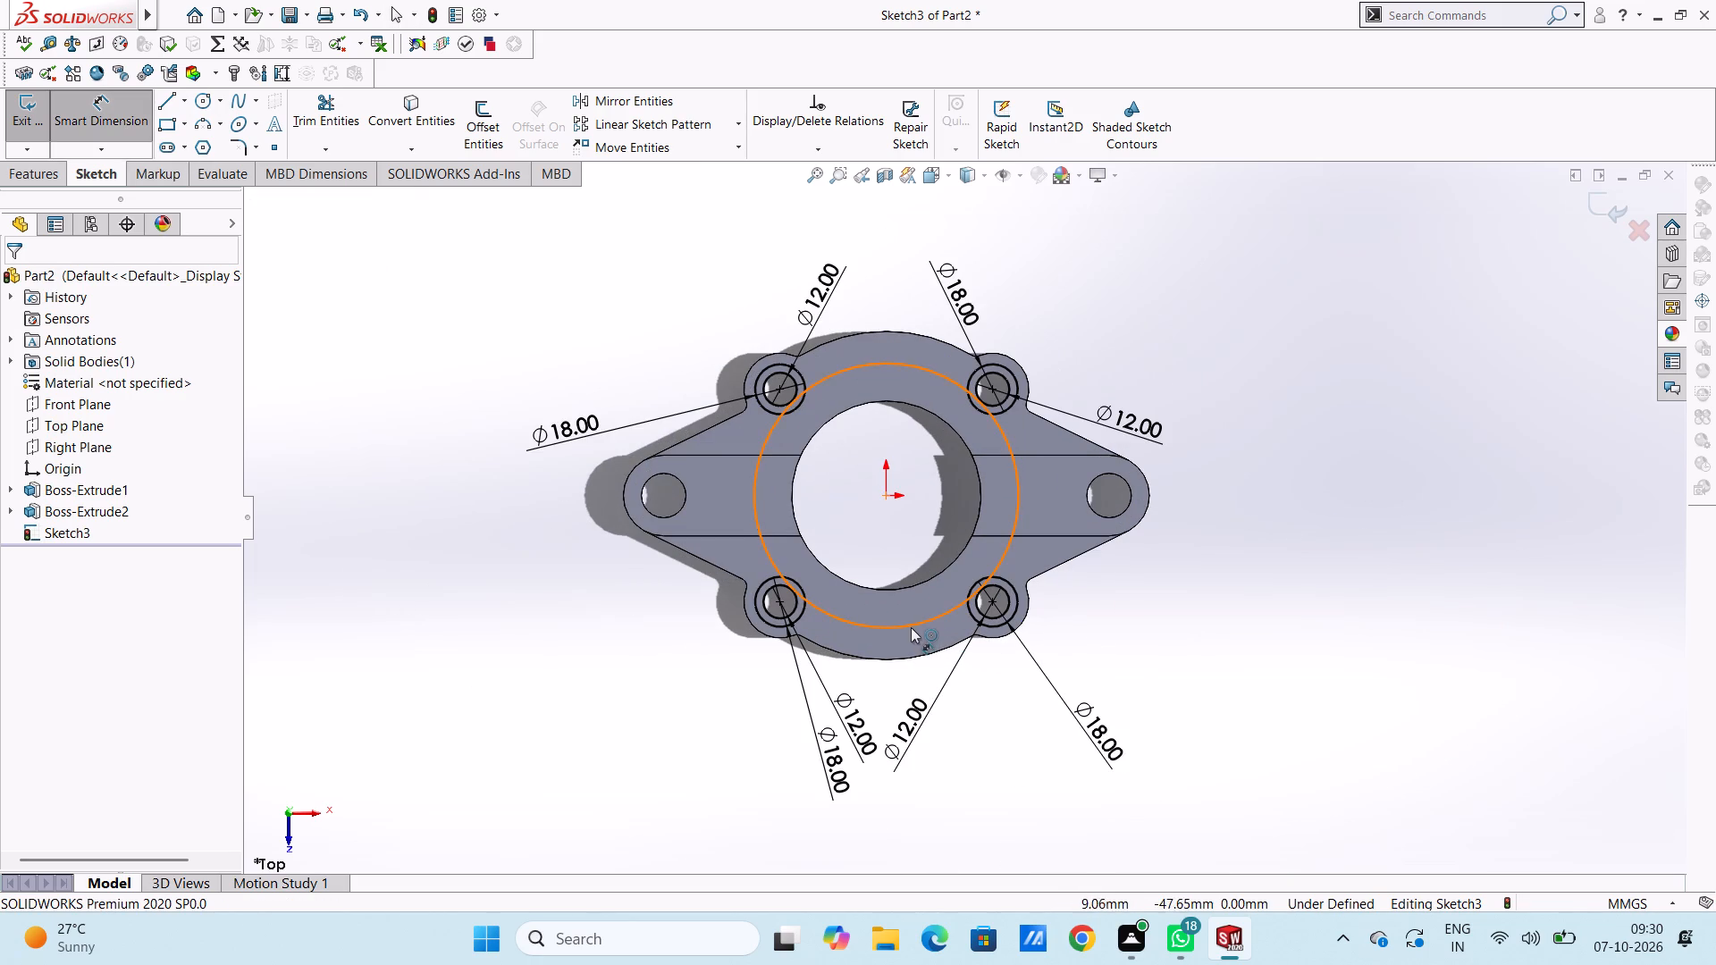
click(911, 627)
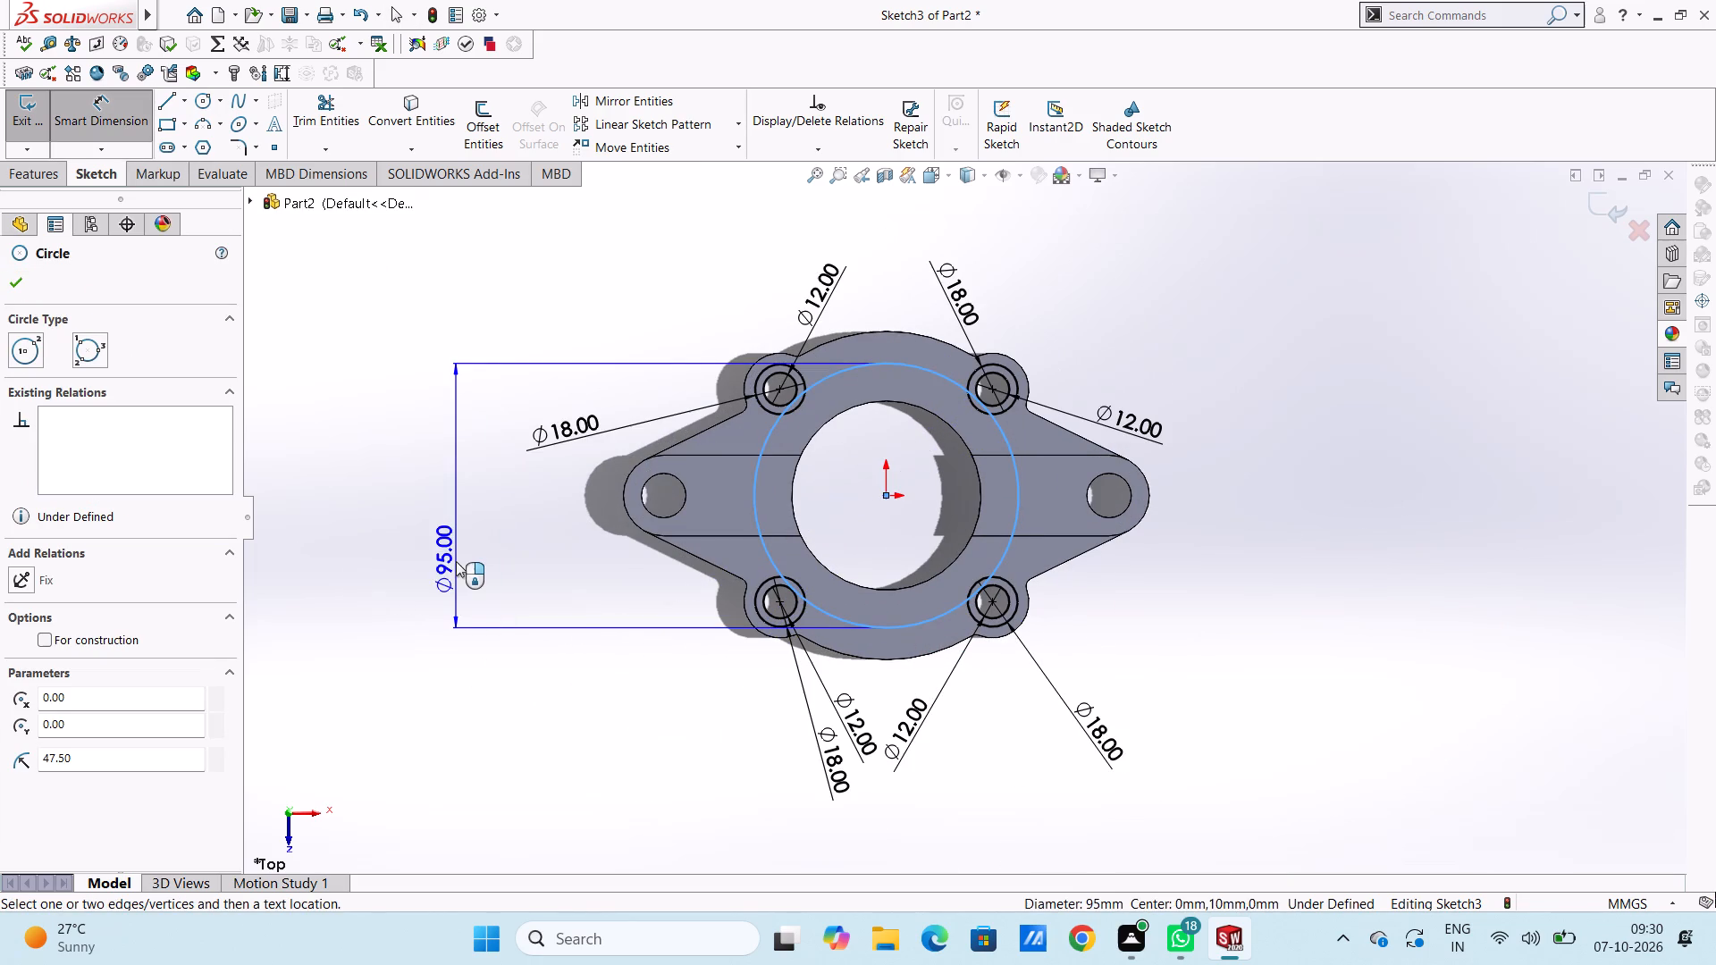
click(408, 633)
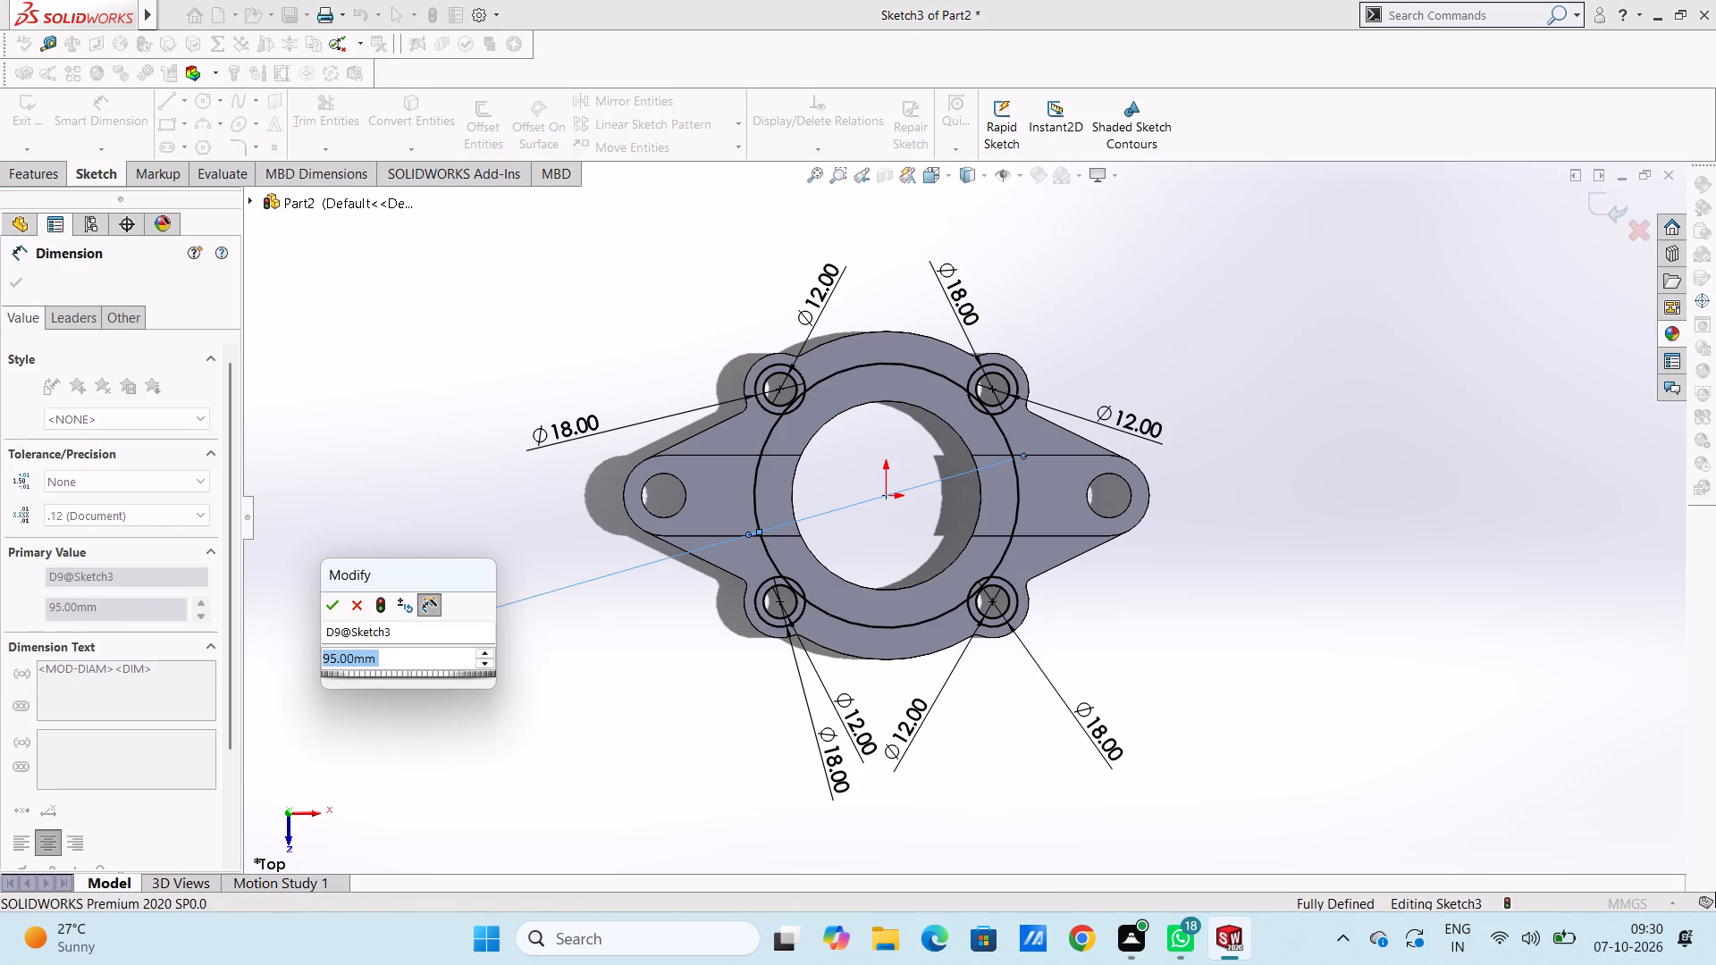
click(340, 602)
click(357, 553)
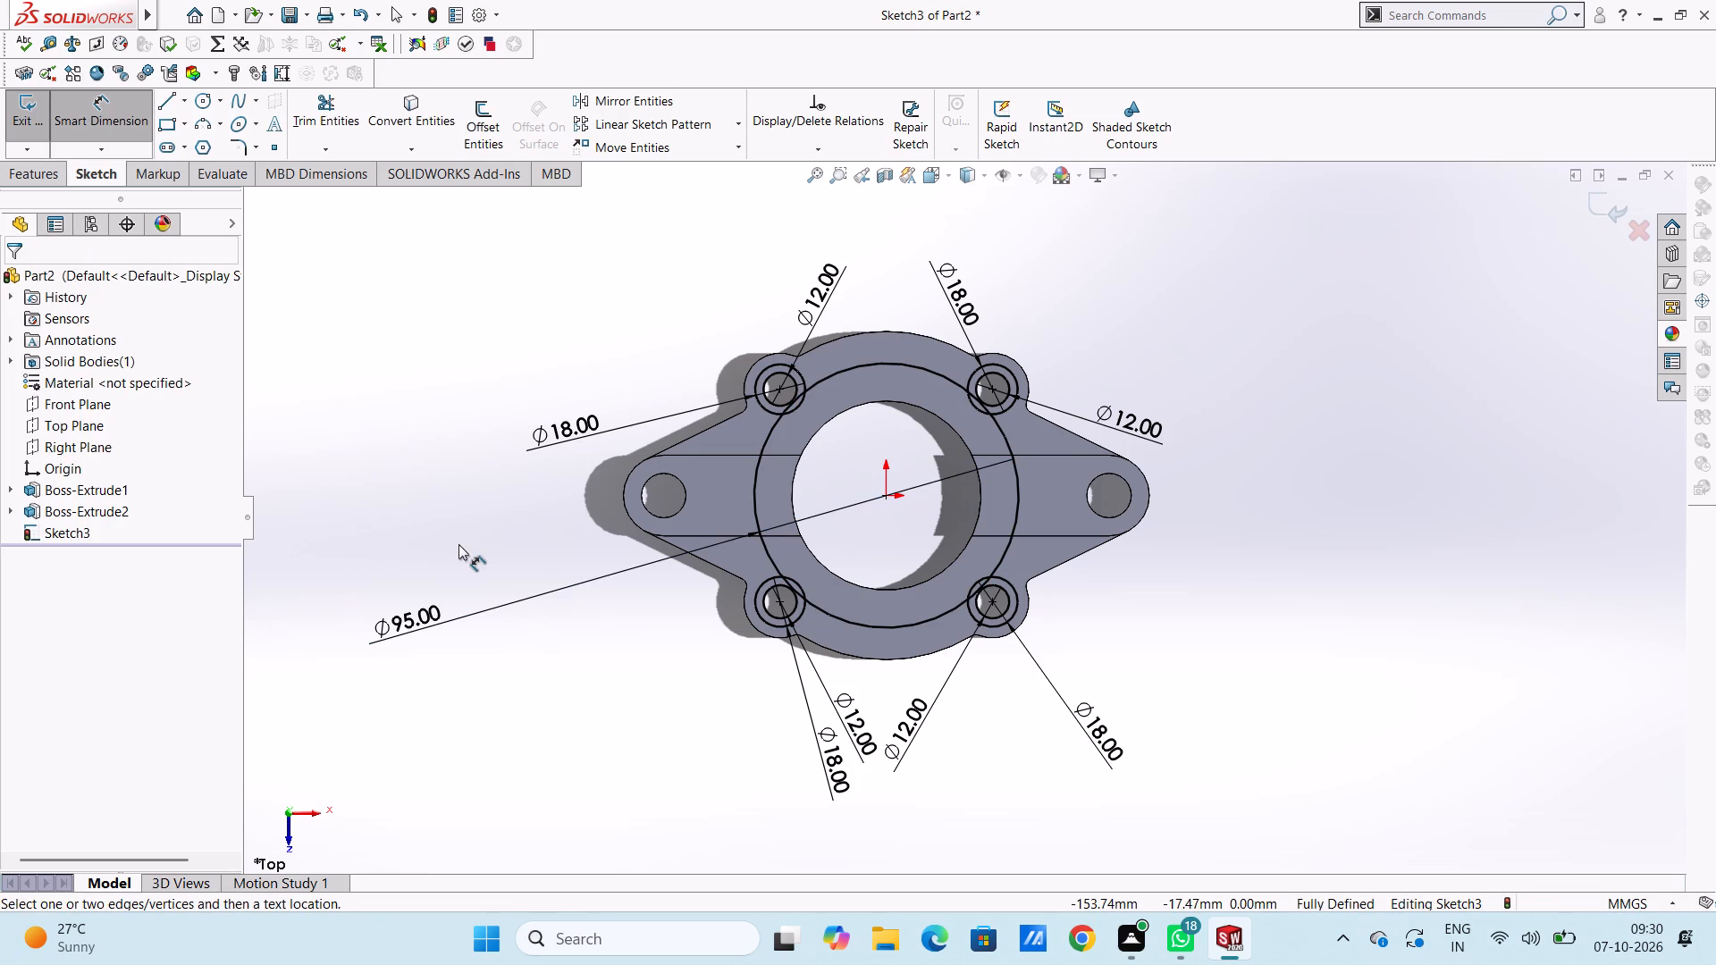
Trim the overlapping arcs of the 95 mm circle and the 18 mm circles at the upper-left and upper-right lobe holes.
scroll(849, 658, up, 3)
scroll(935, 579, down, 3)
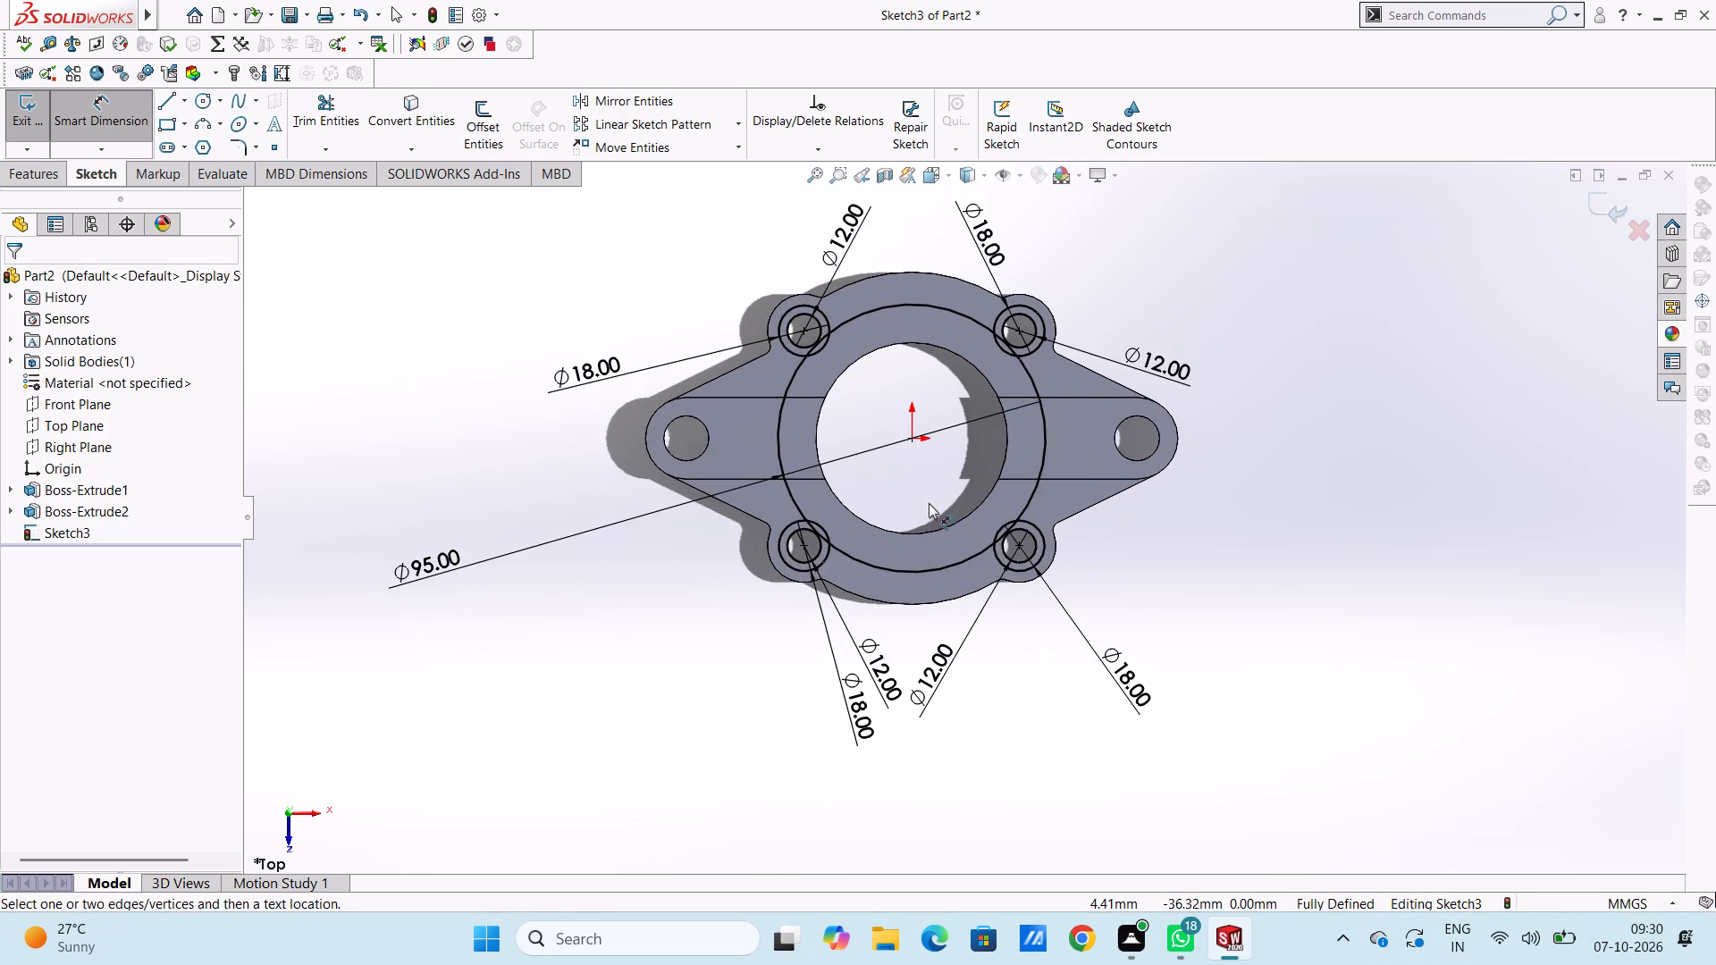
scroll(907, 322, down, 4)
click(140, 131)
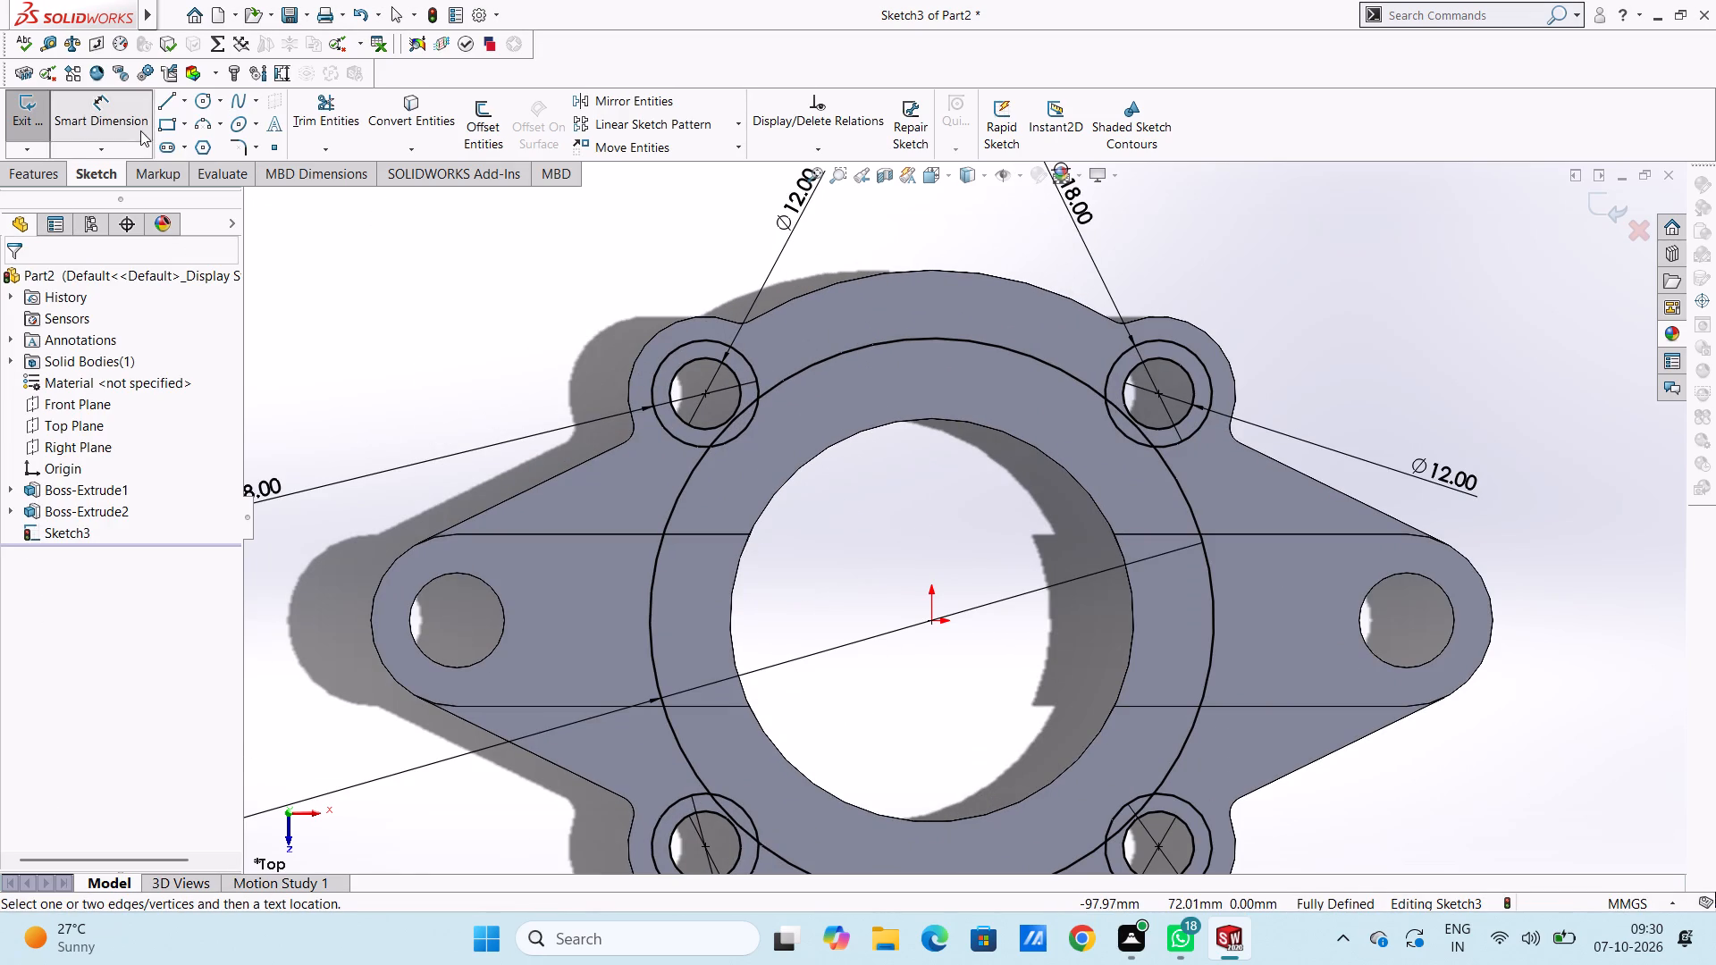
click(321, 114)
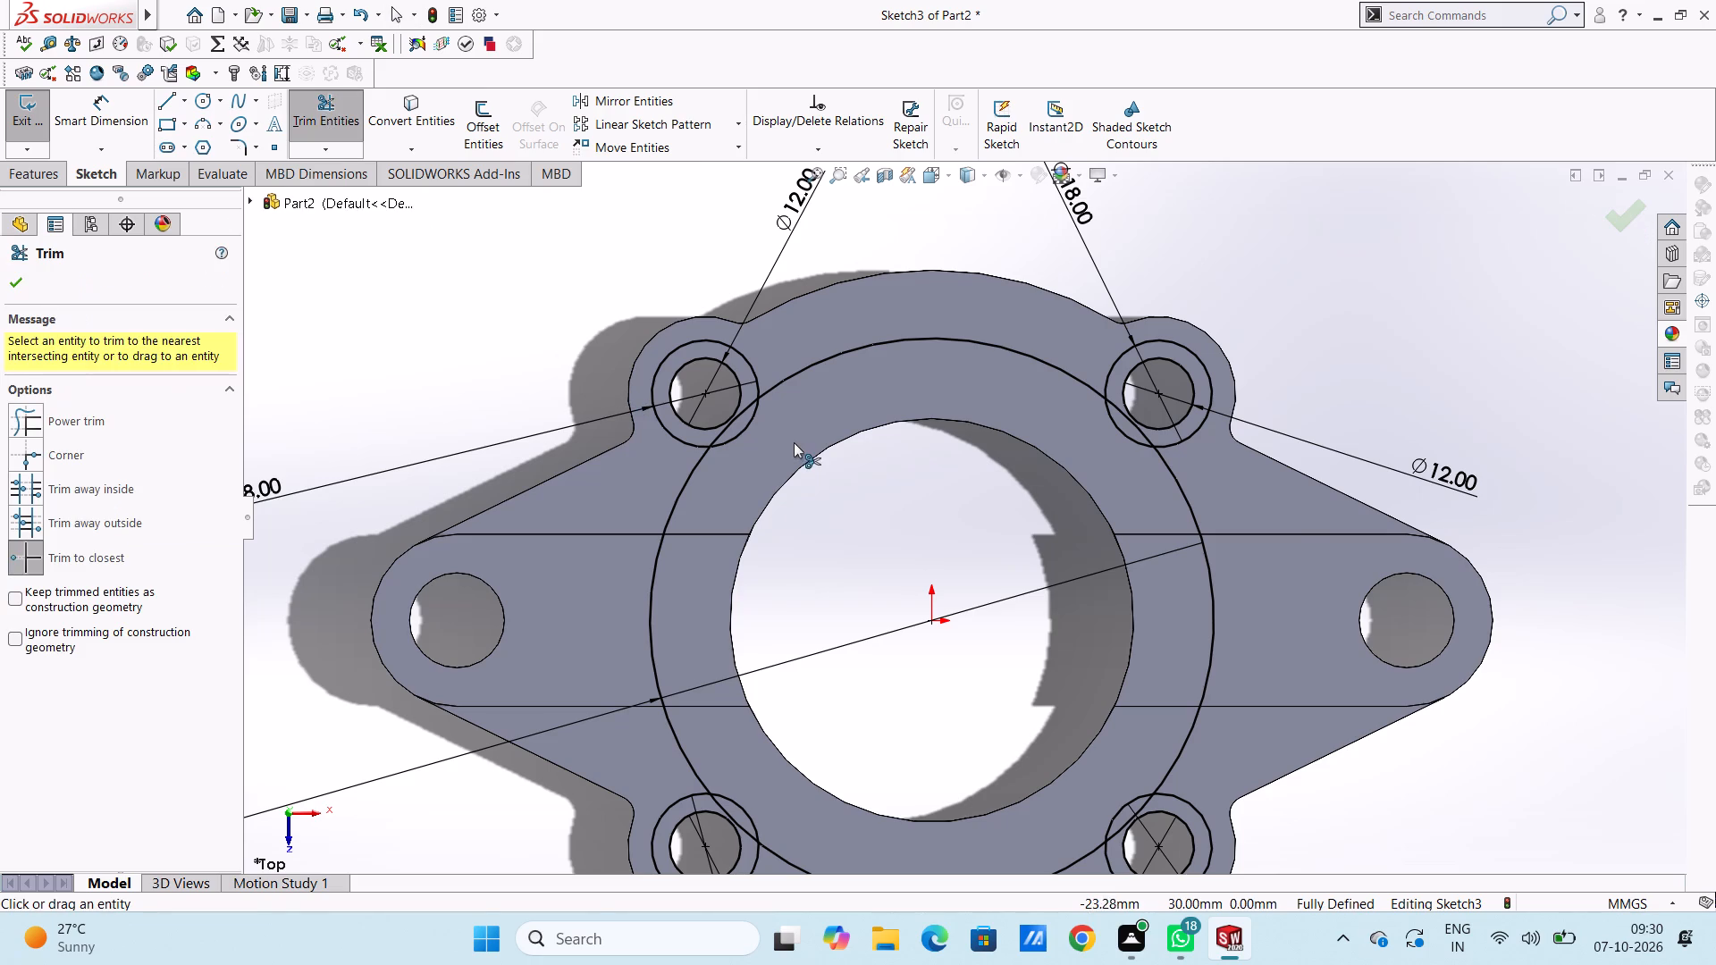
scroll(795, 442, down, 4)
click(736, 438)
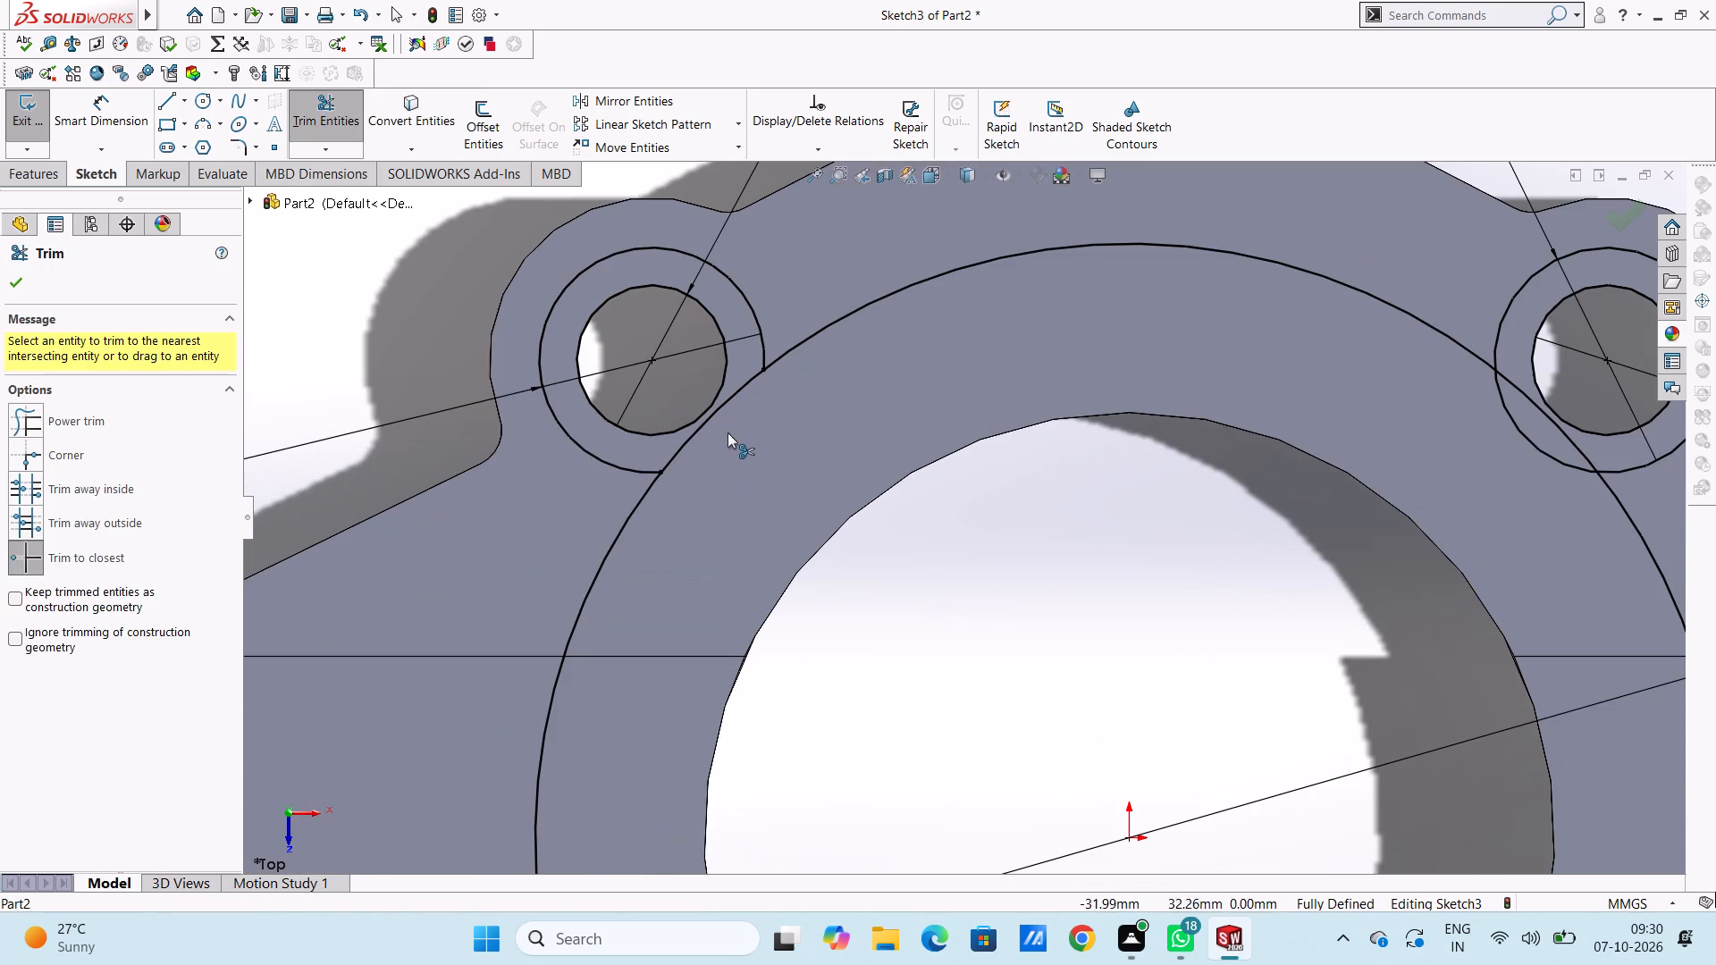
click(707, 419)
scroll(1040, 449, up, 4)
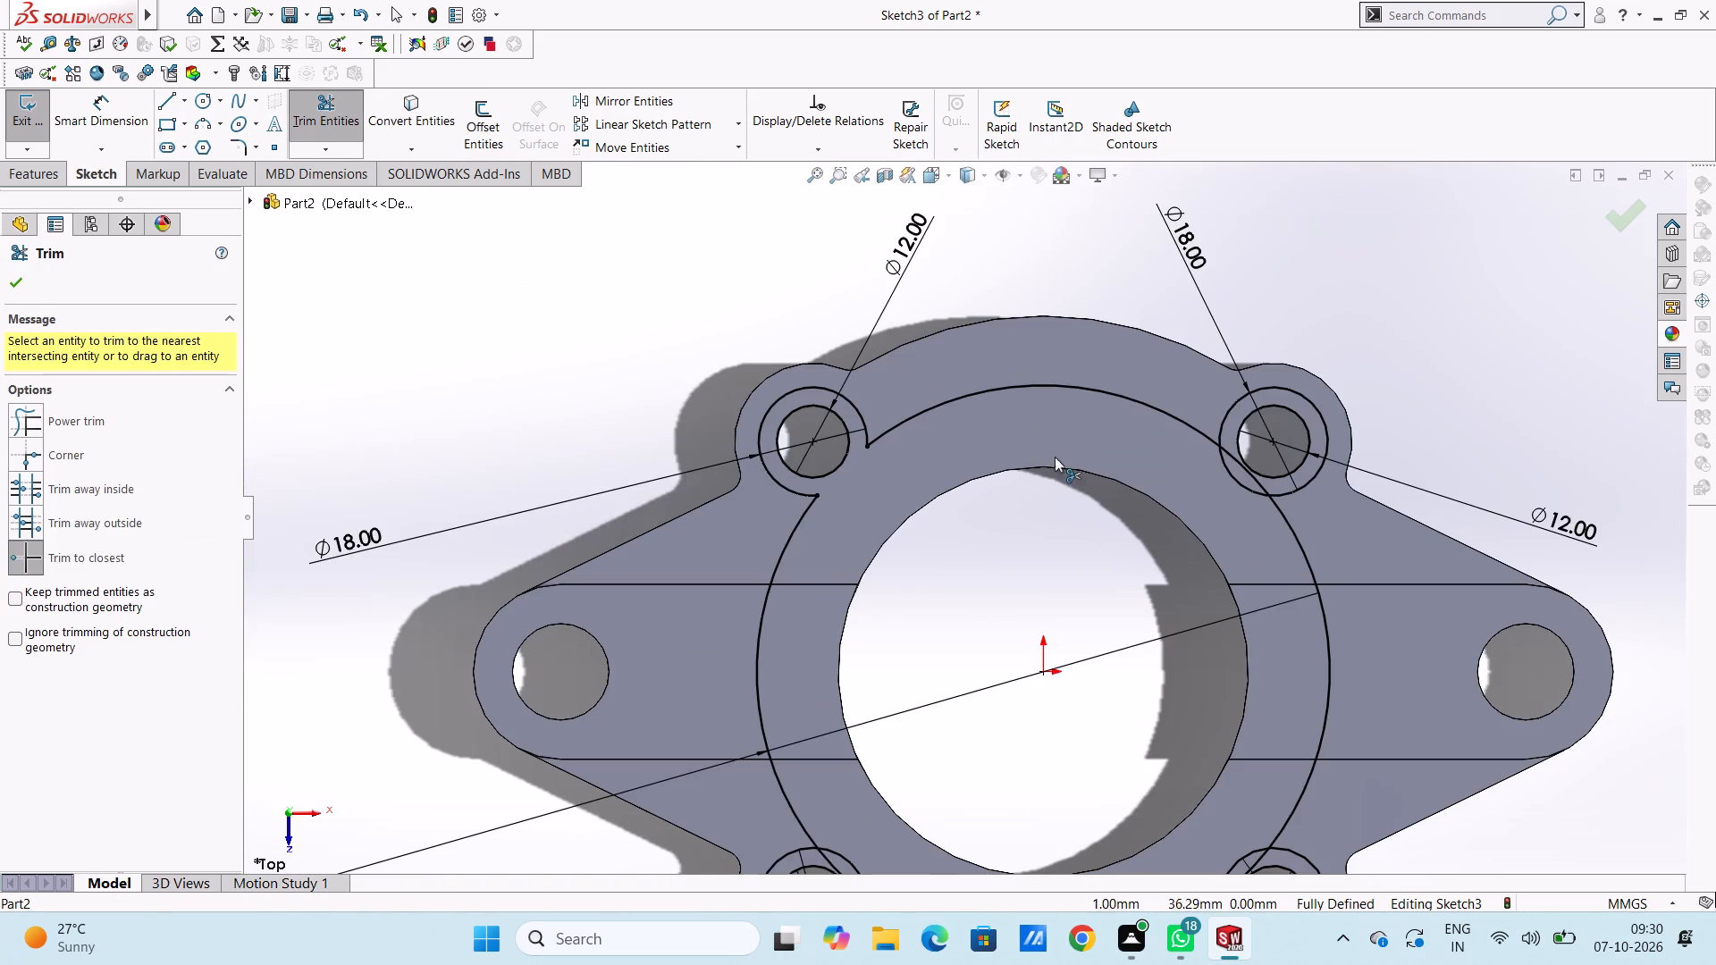
scroll(1241, 495, down, 4)
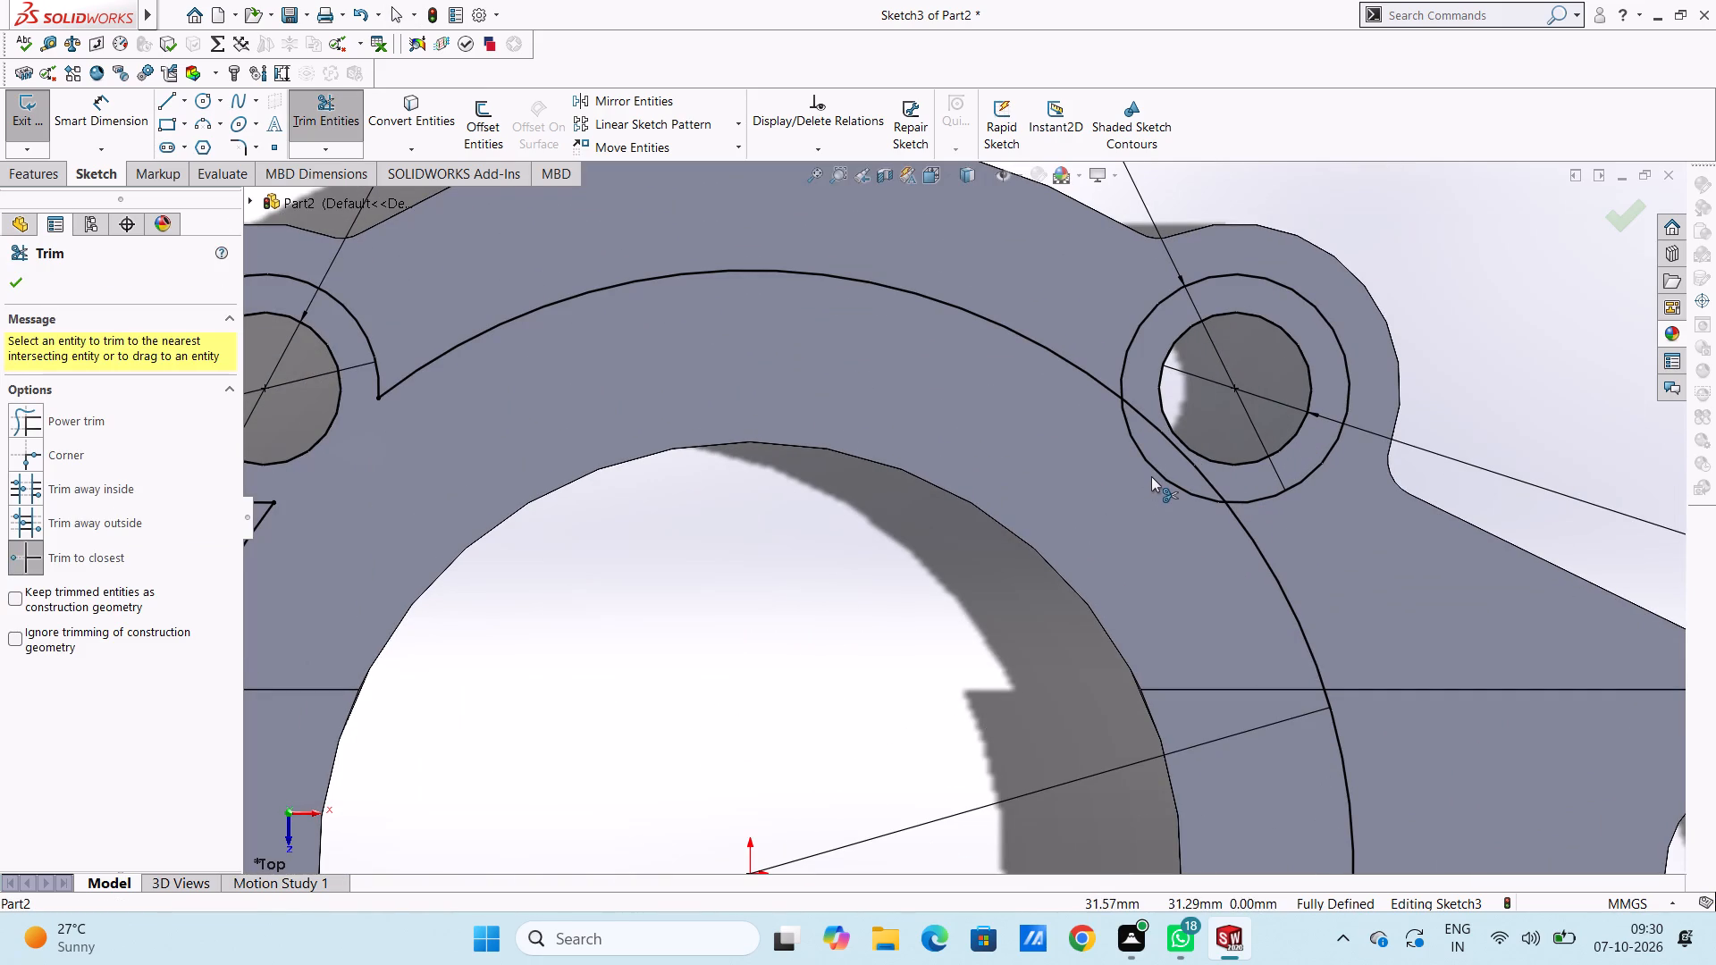
click(1149, 470)
click(1149, 427)
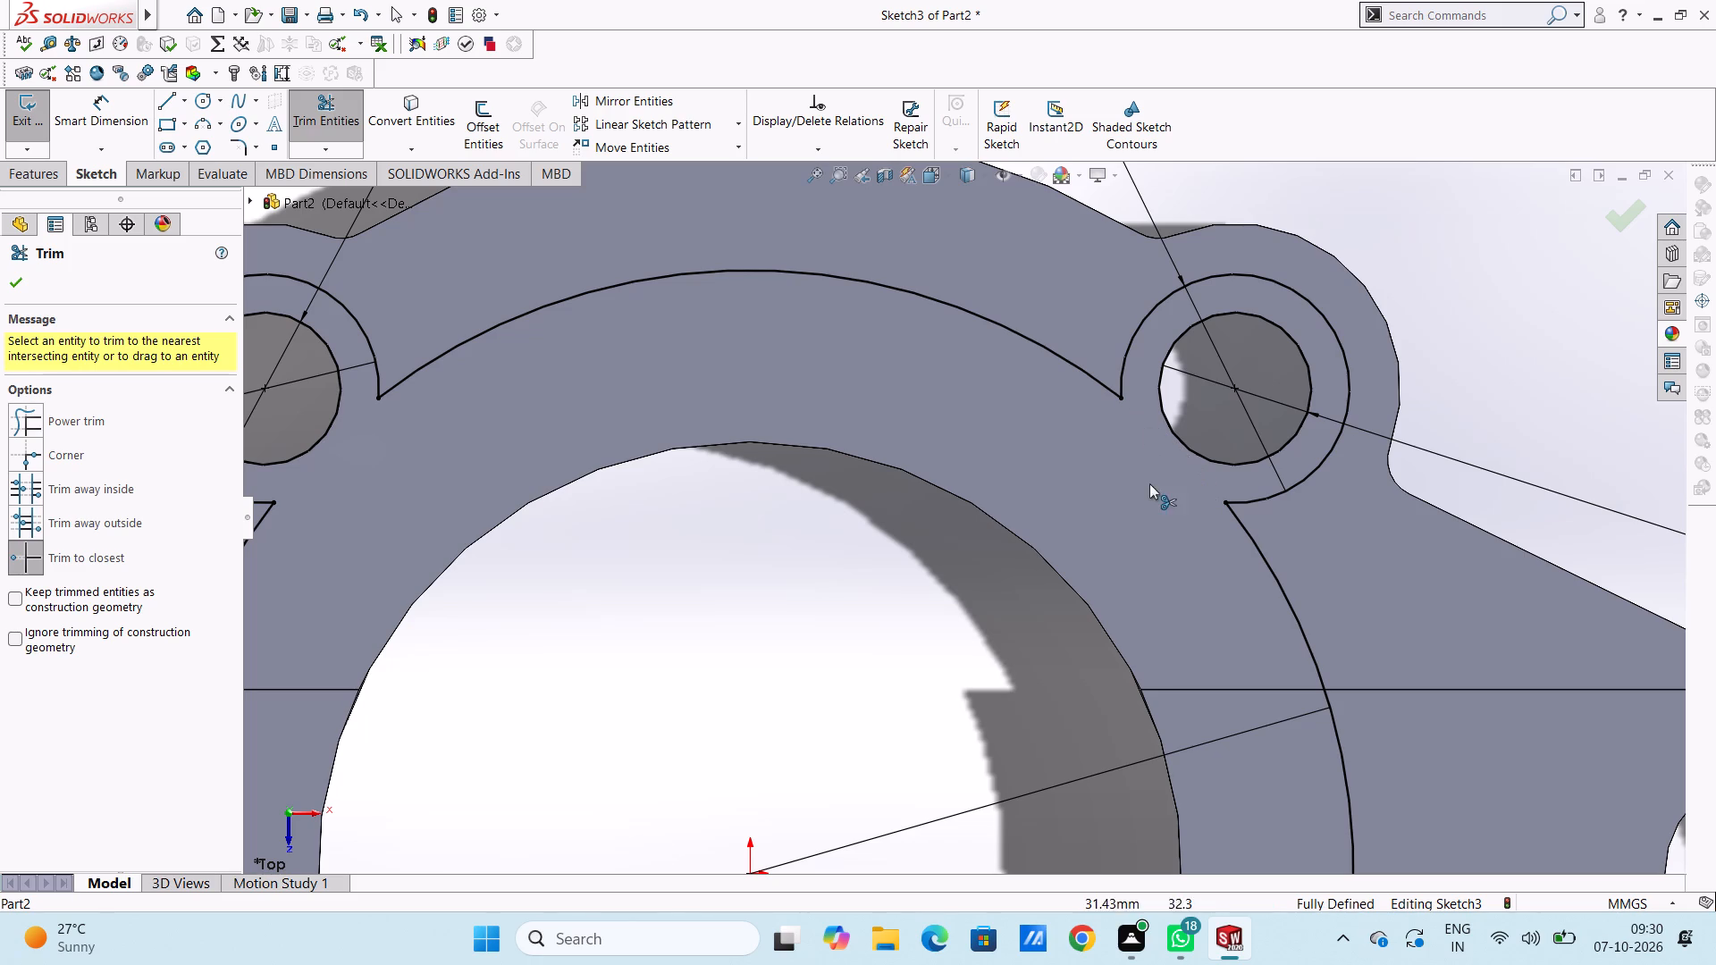
Trim the overlapping arcs of the 95 mm circle and the 18 mm circles at the lower-left and lower-right lobe holes.
scroll(1149, 502, up, 5)
scroll(1063, 625, up, 5)
scroll(877, 682, down, 4)
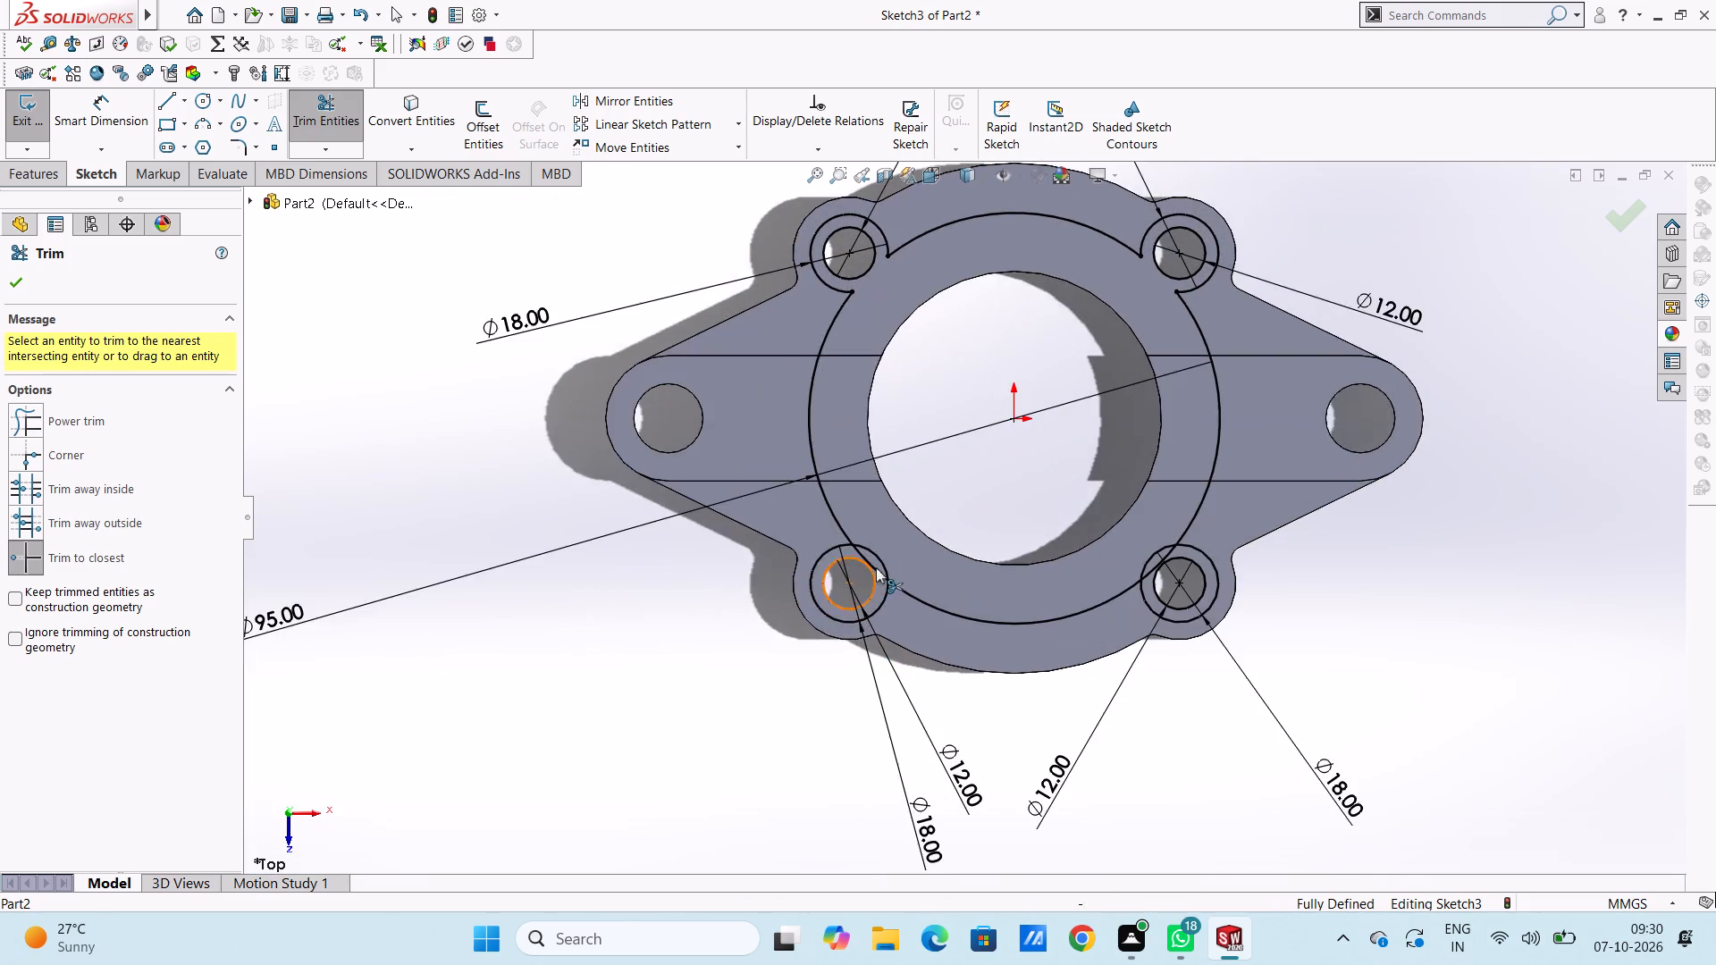
scroll(902, 527, down, 5)
click(864, 594)
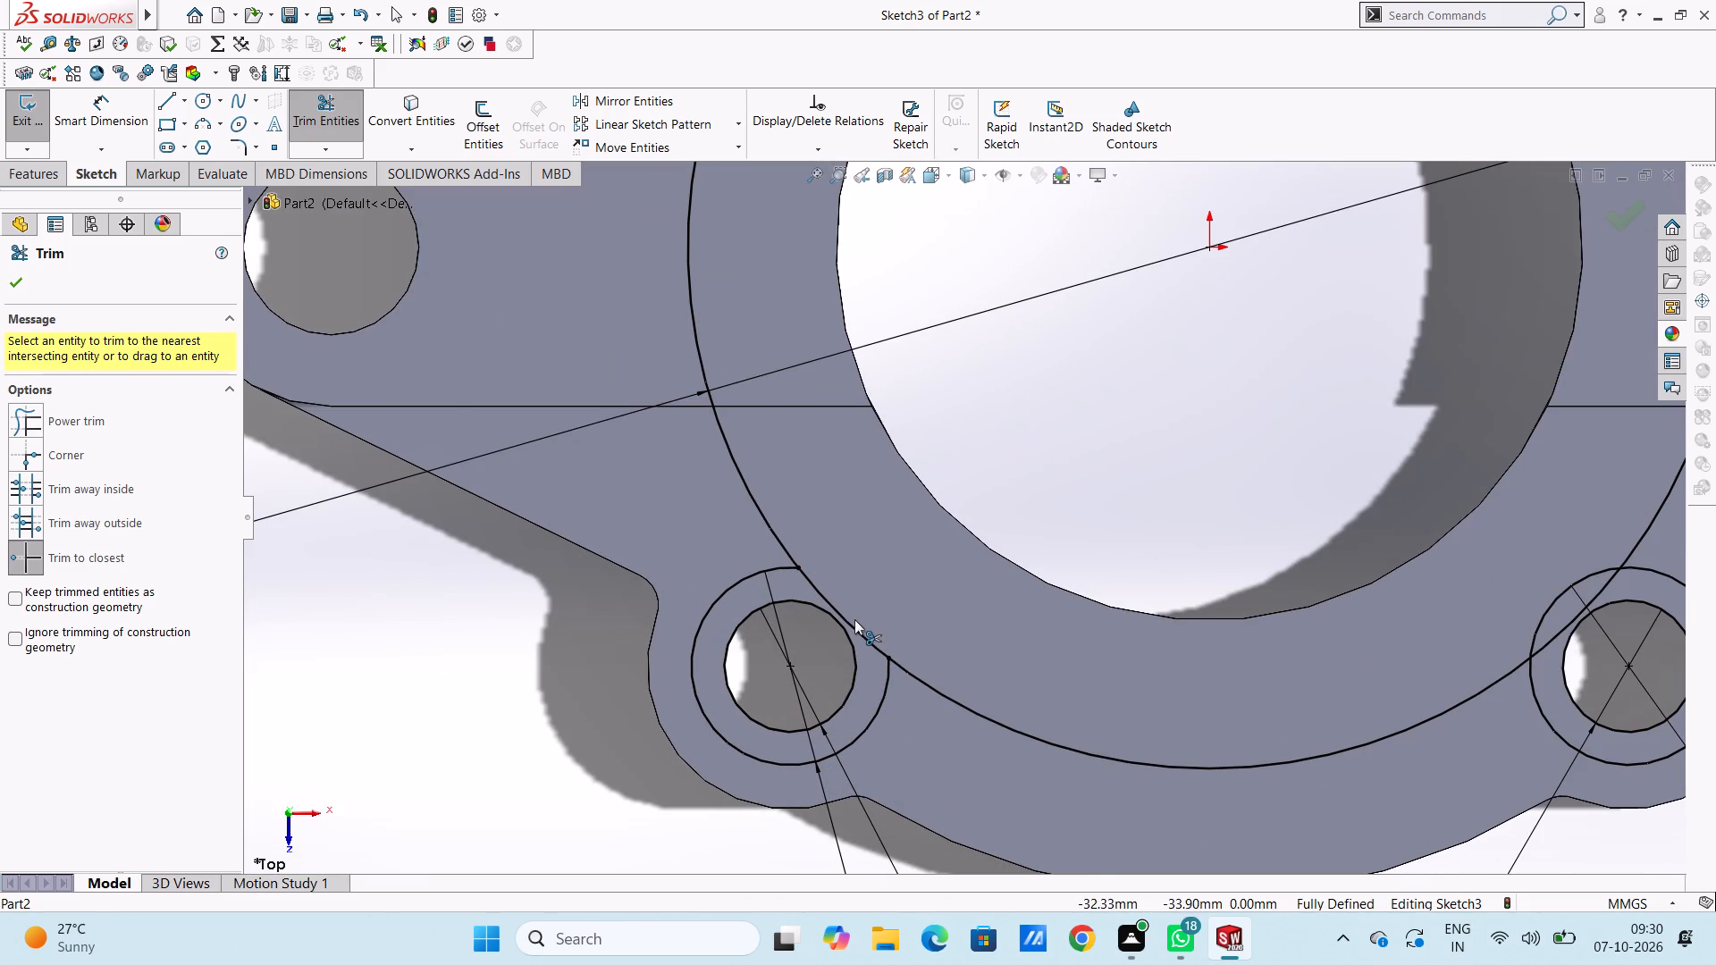
click(854, 626)
scroll(1131, 609, up, 4)
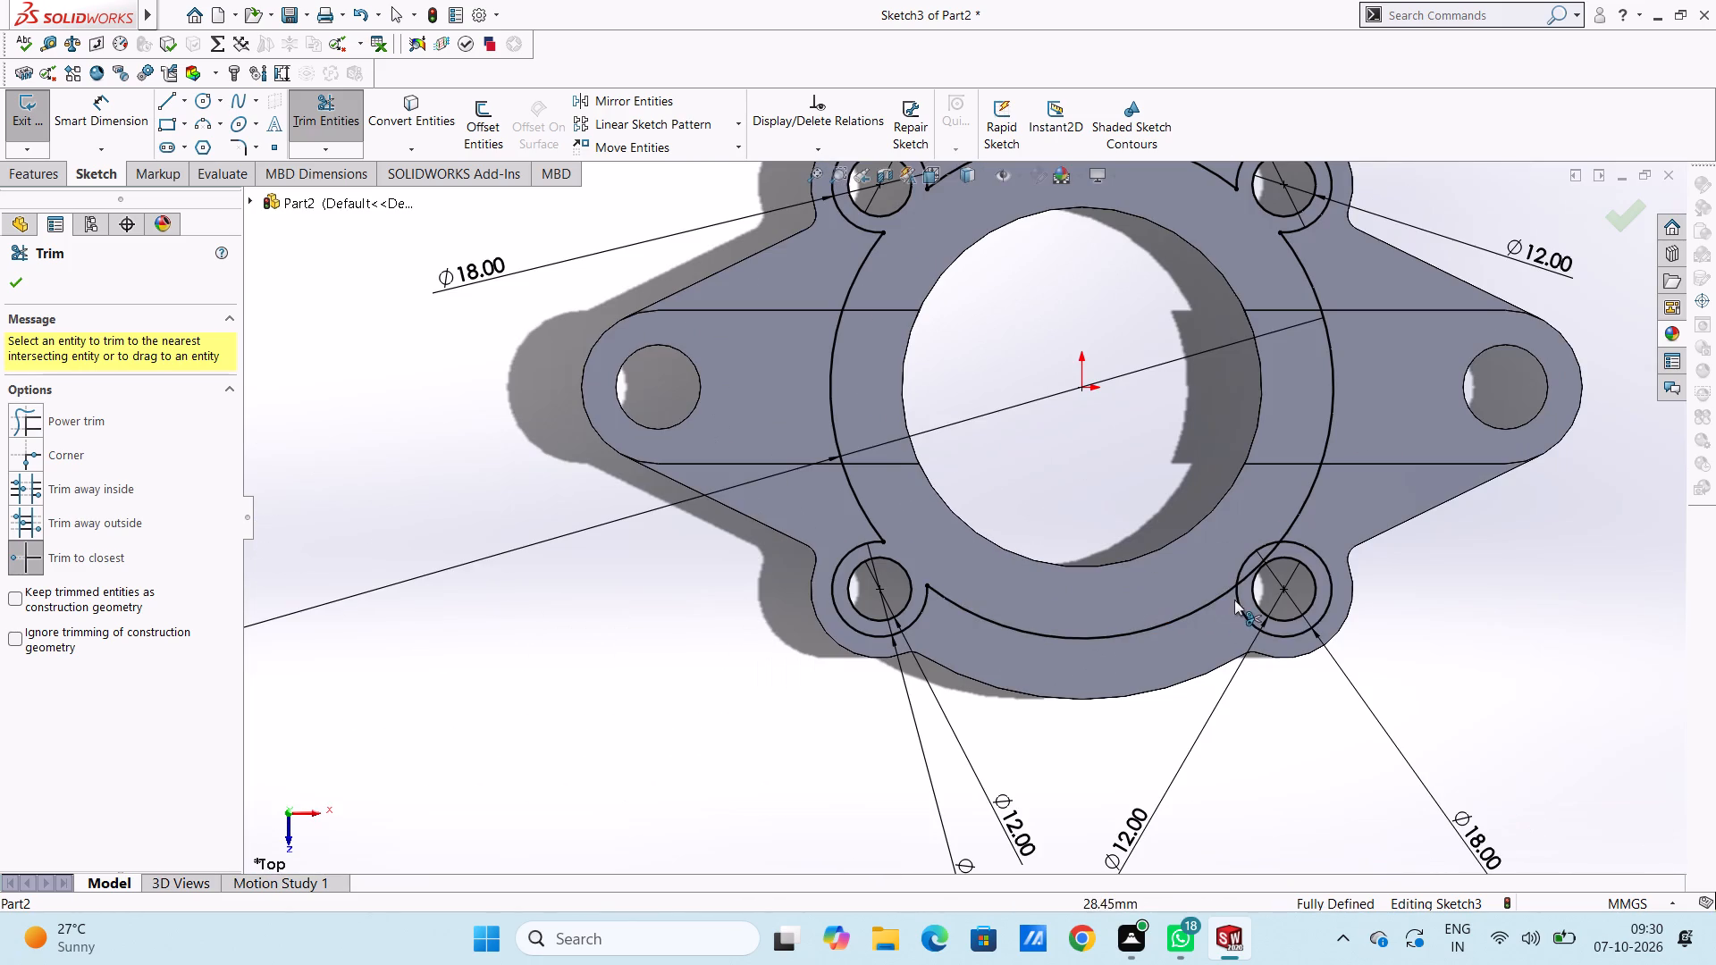
scroll(1244, 556, down, 4)
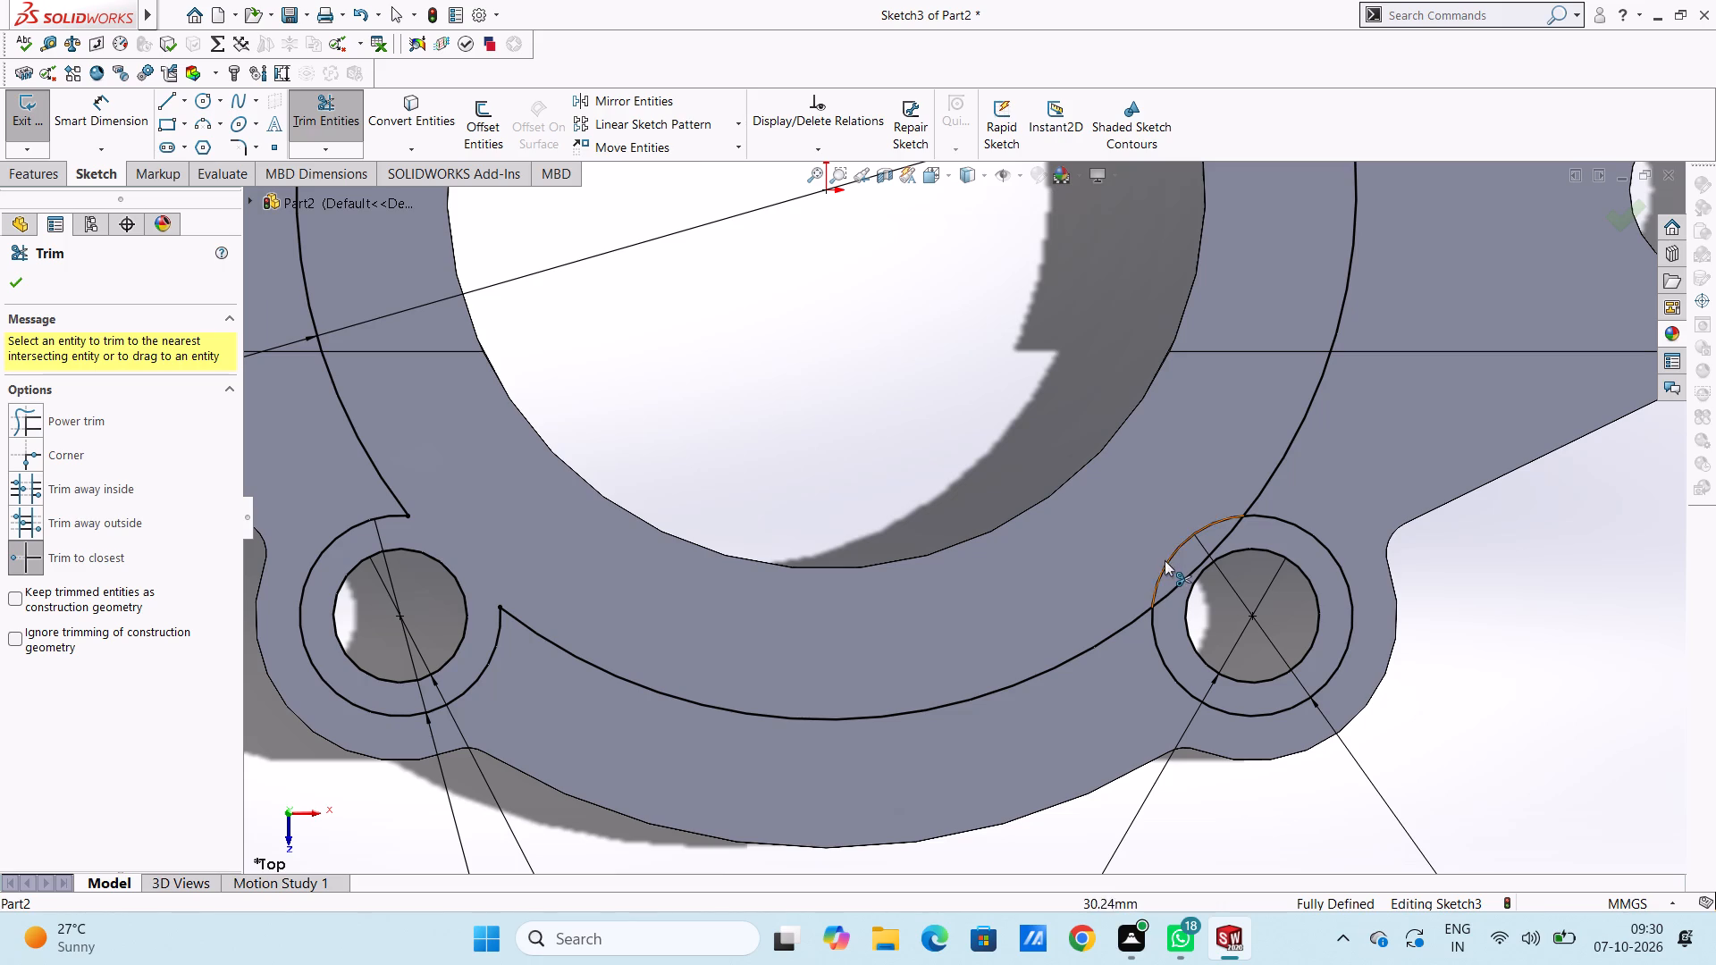
click(1166, 560)
click(1173, 586)
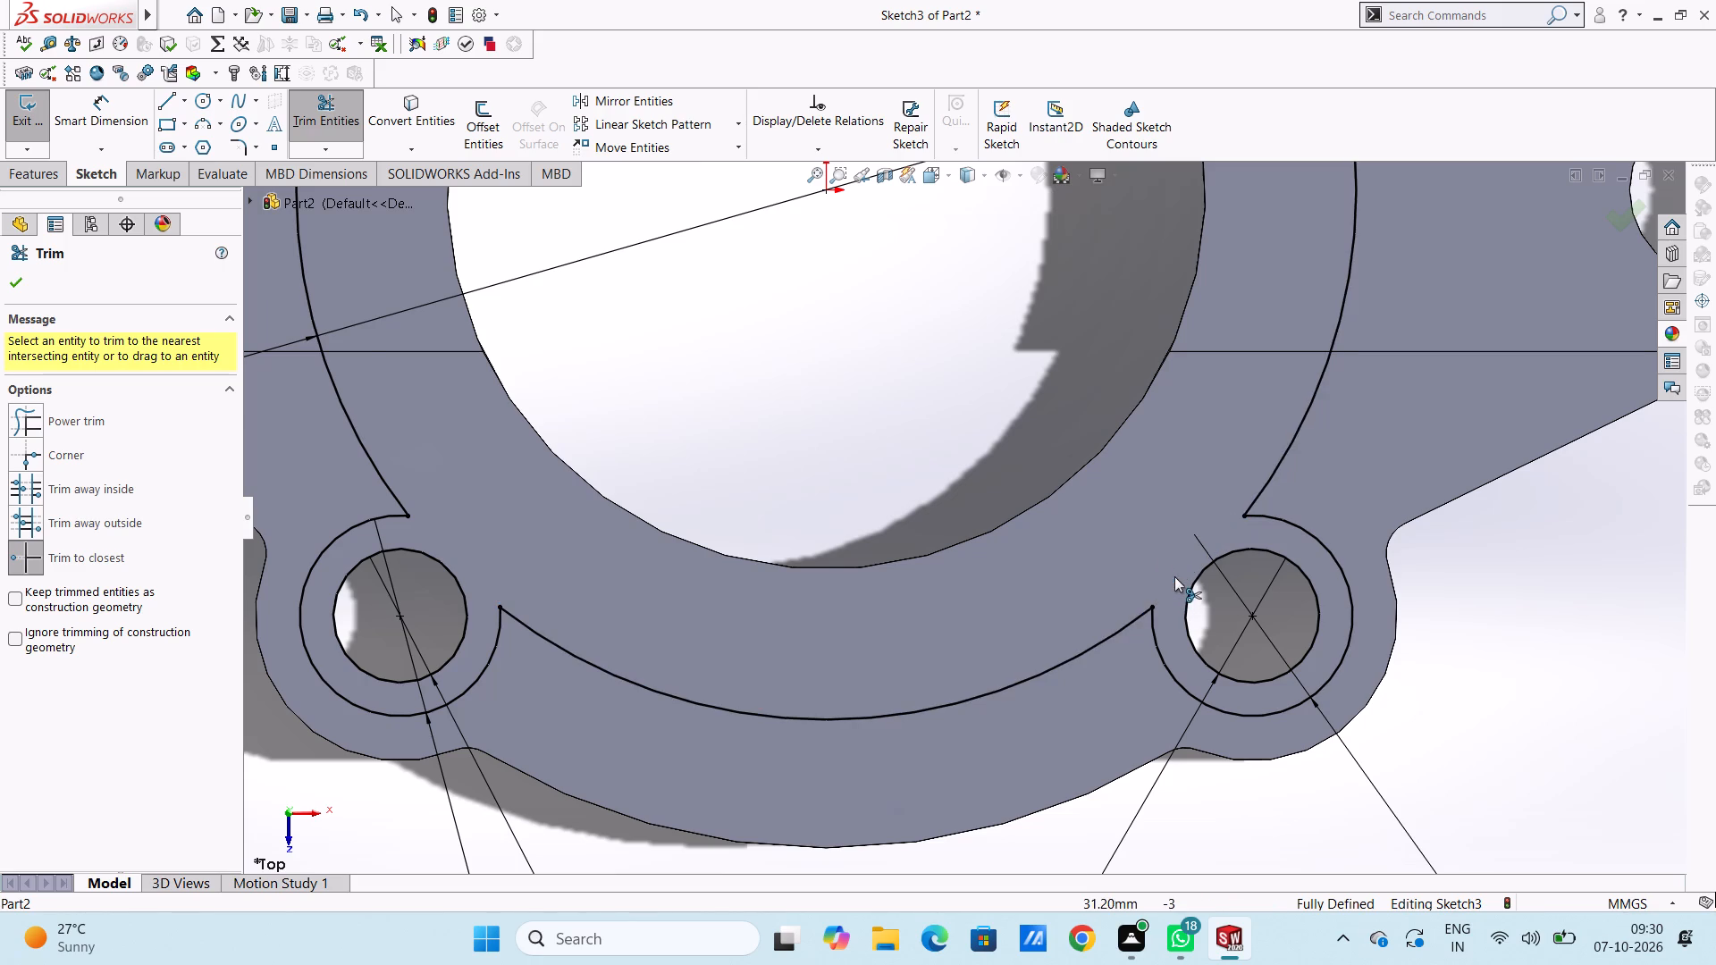
scroll(1174, 576, up, 10)
scroll(954, 411, down, 5)
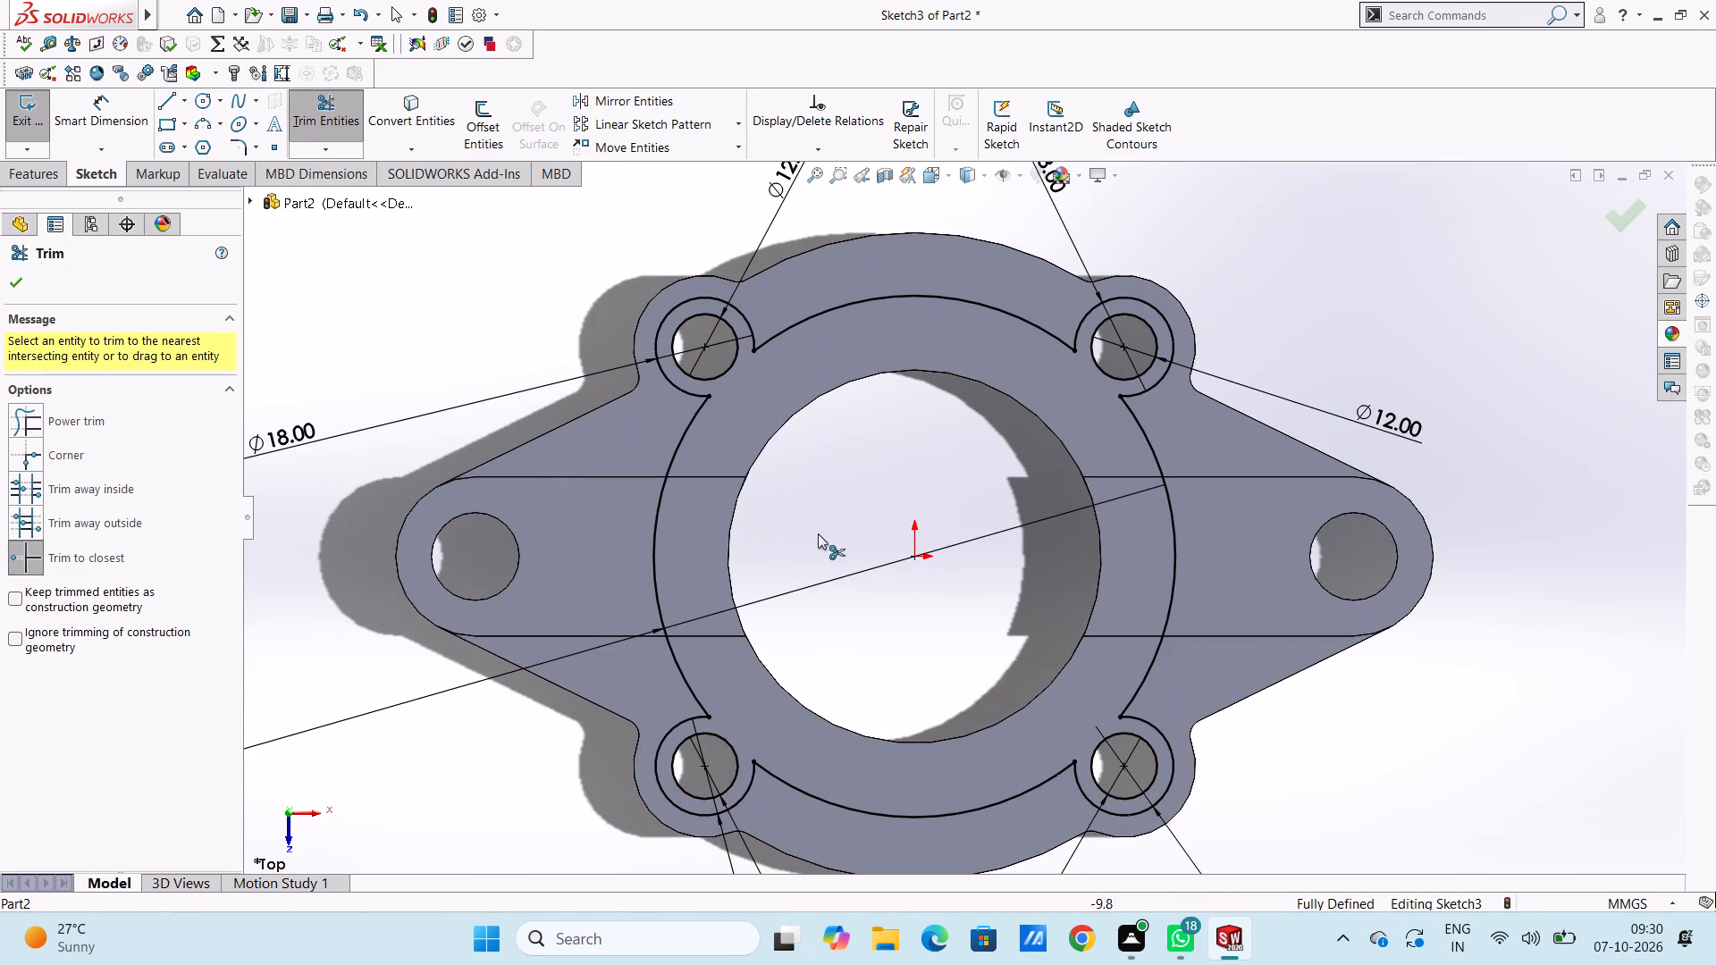
click(18, 281)
Apply 3 mm sketch fillets to both corners at each right lobe hole and the corners facing the side arm at the left lobe holes.
scroll(585, 423, up, 2)
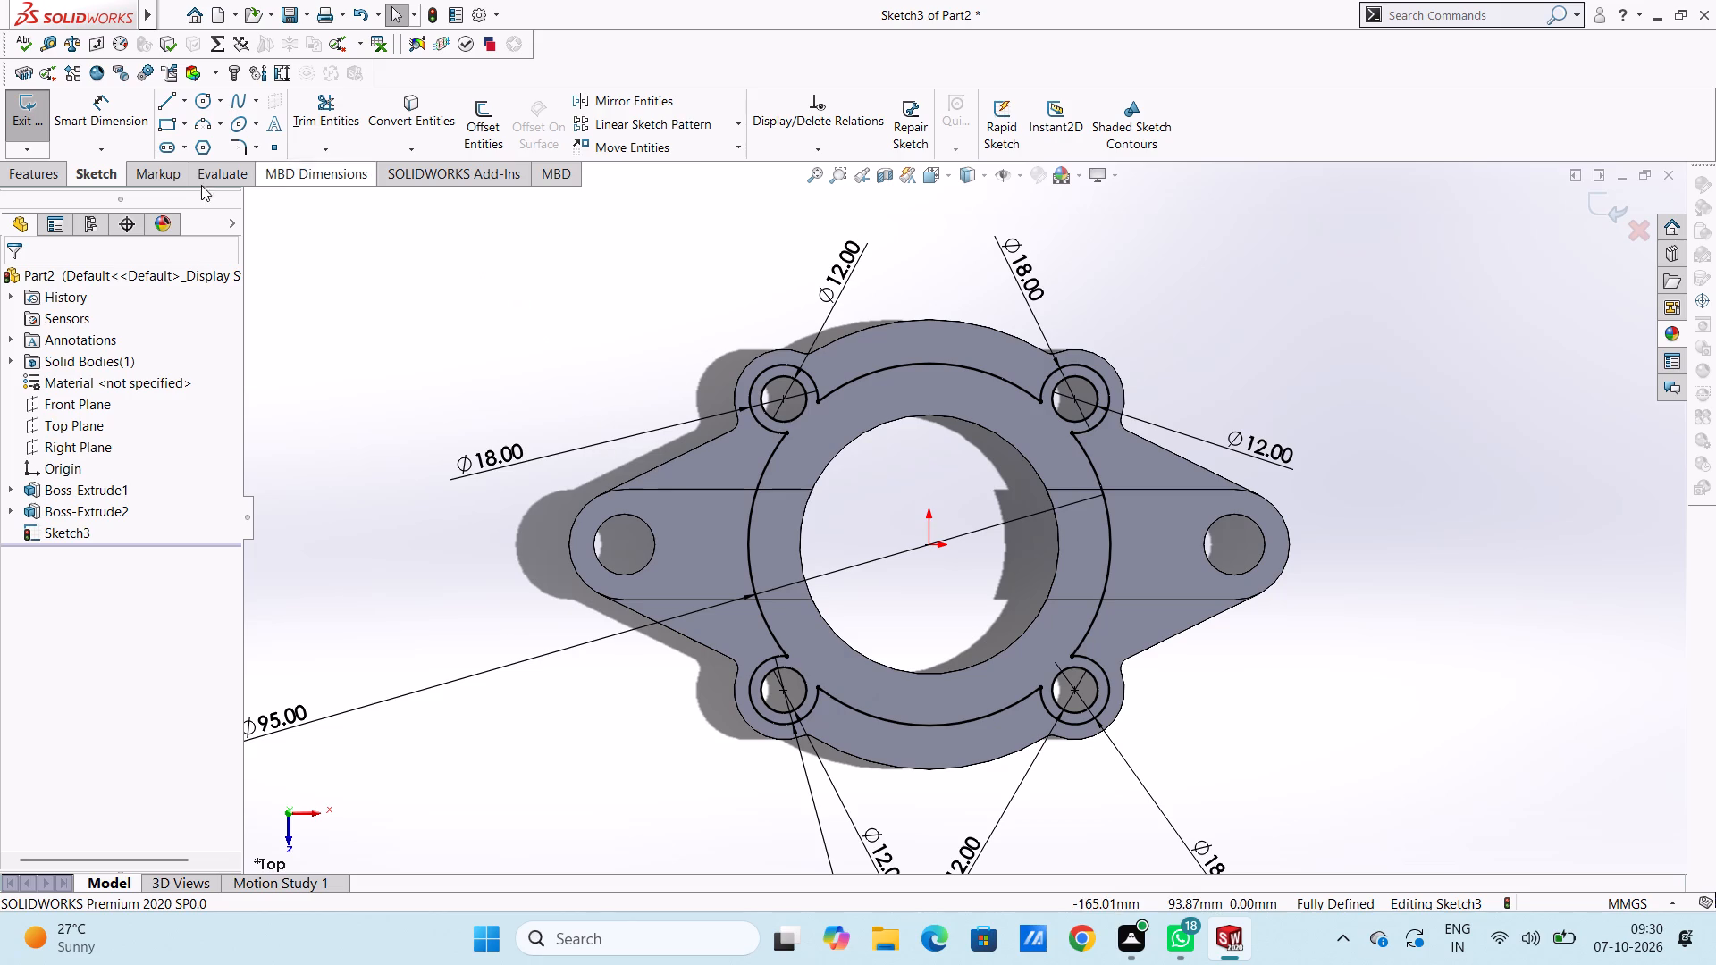
click(238, 145)
scroll(845, 453, down, 4)
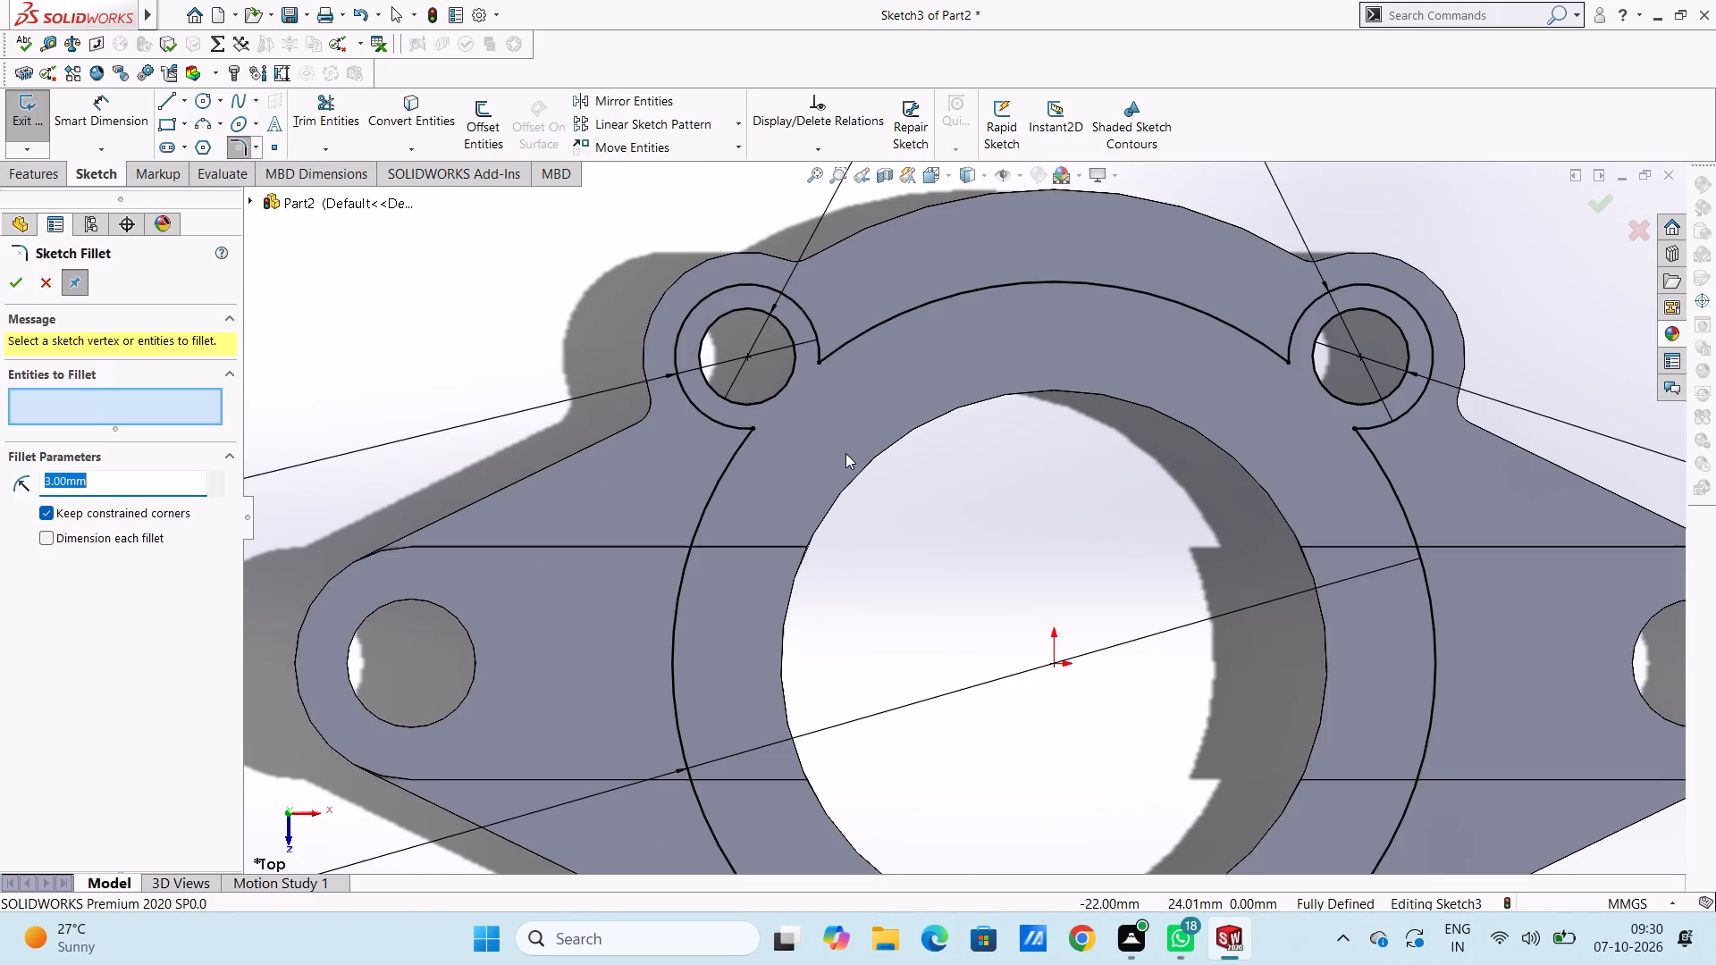
click(757, 427)
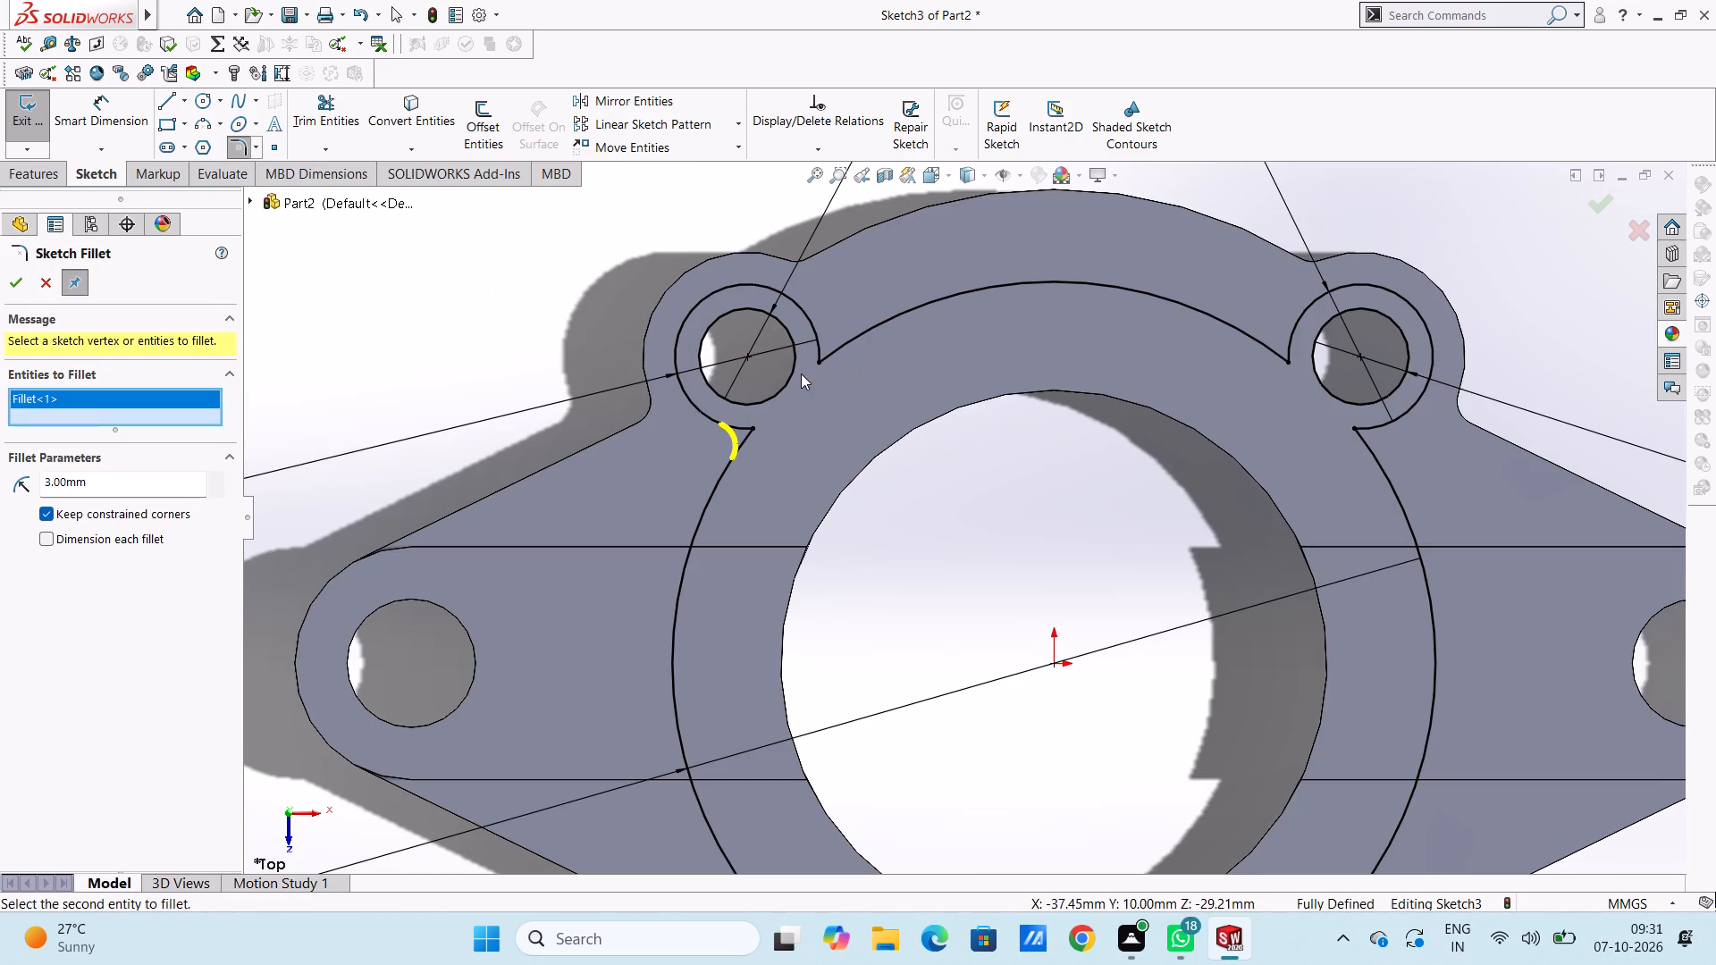
click(1289, 362)
click(1354, 431)
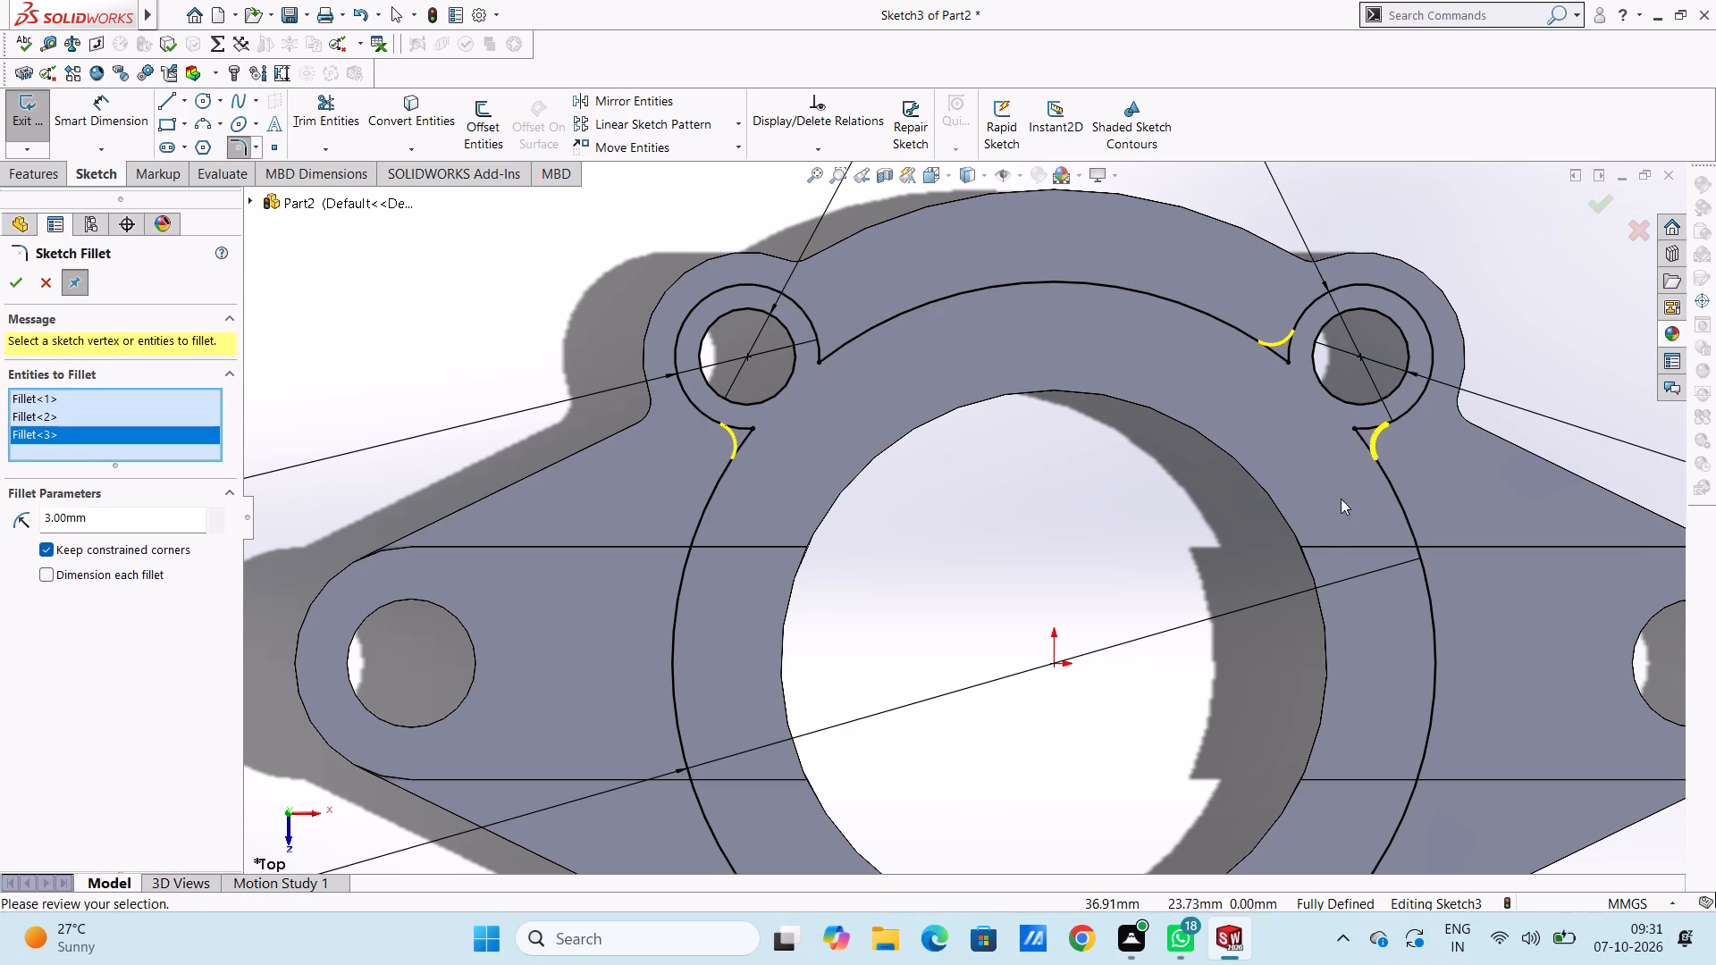
scroll(1309, 553, up, 5)
scroll(960, 761, down, 2)
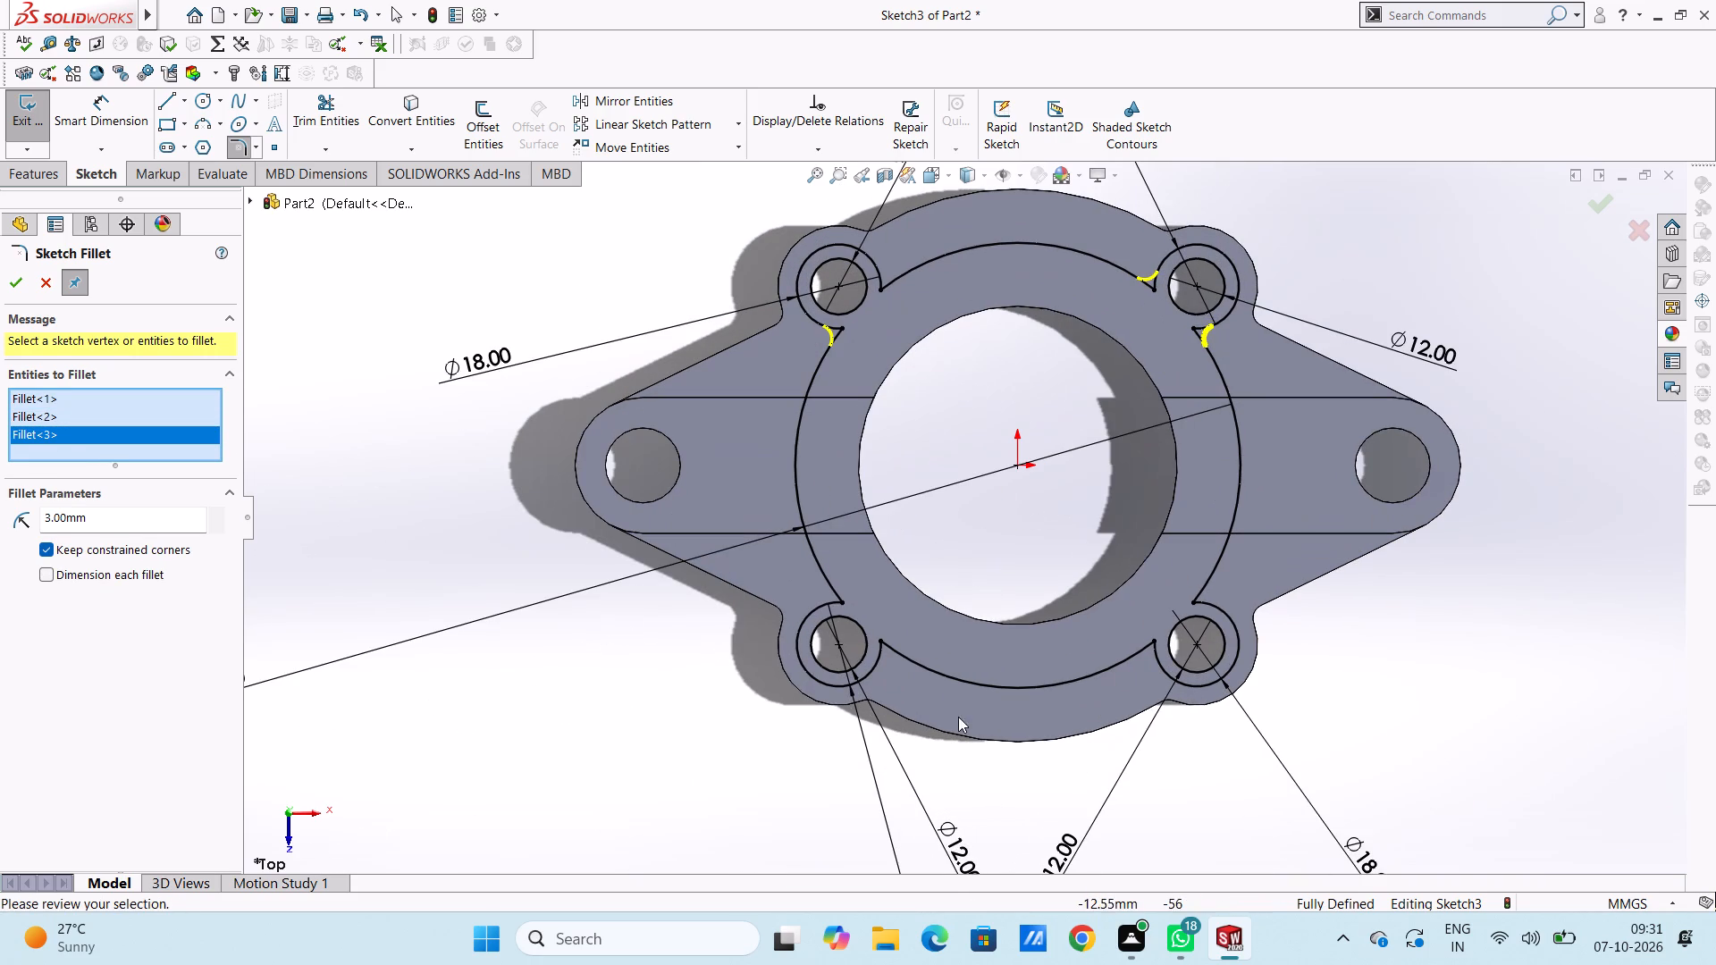
click(839, 603)
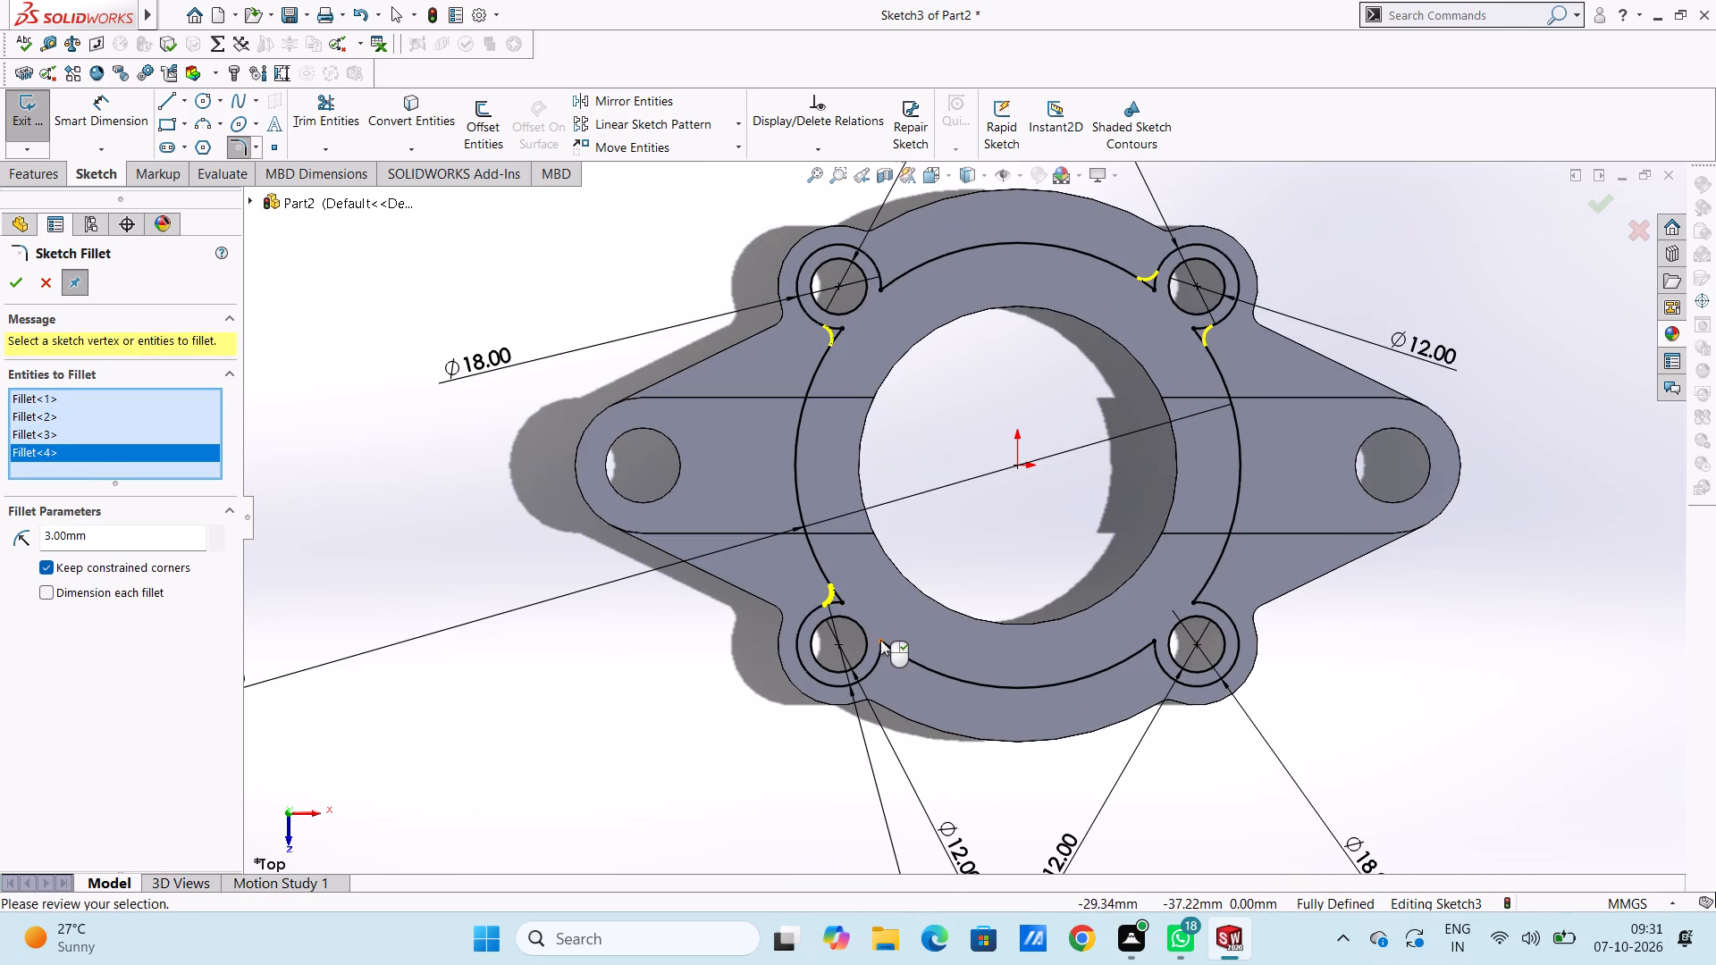
click(1153, 637)
click(1190, 606)
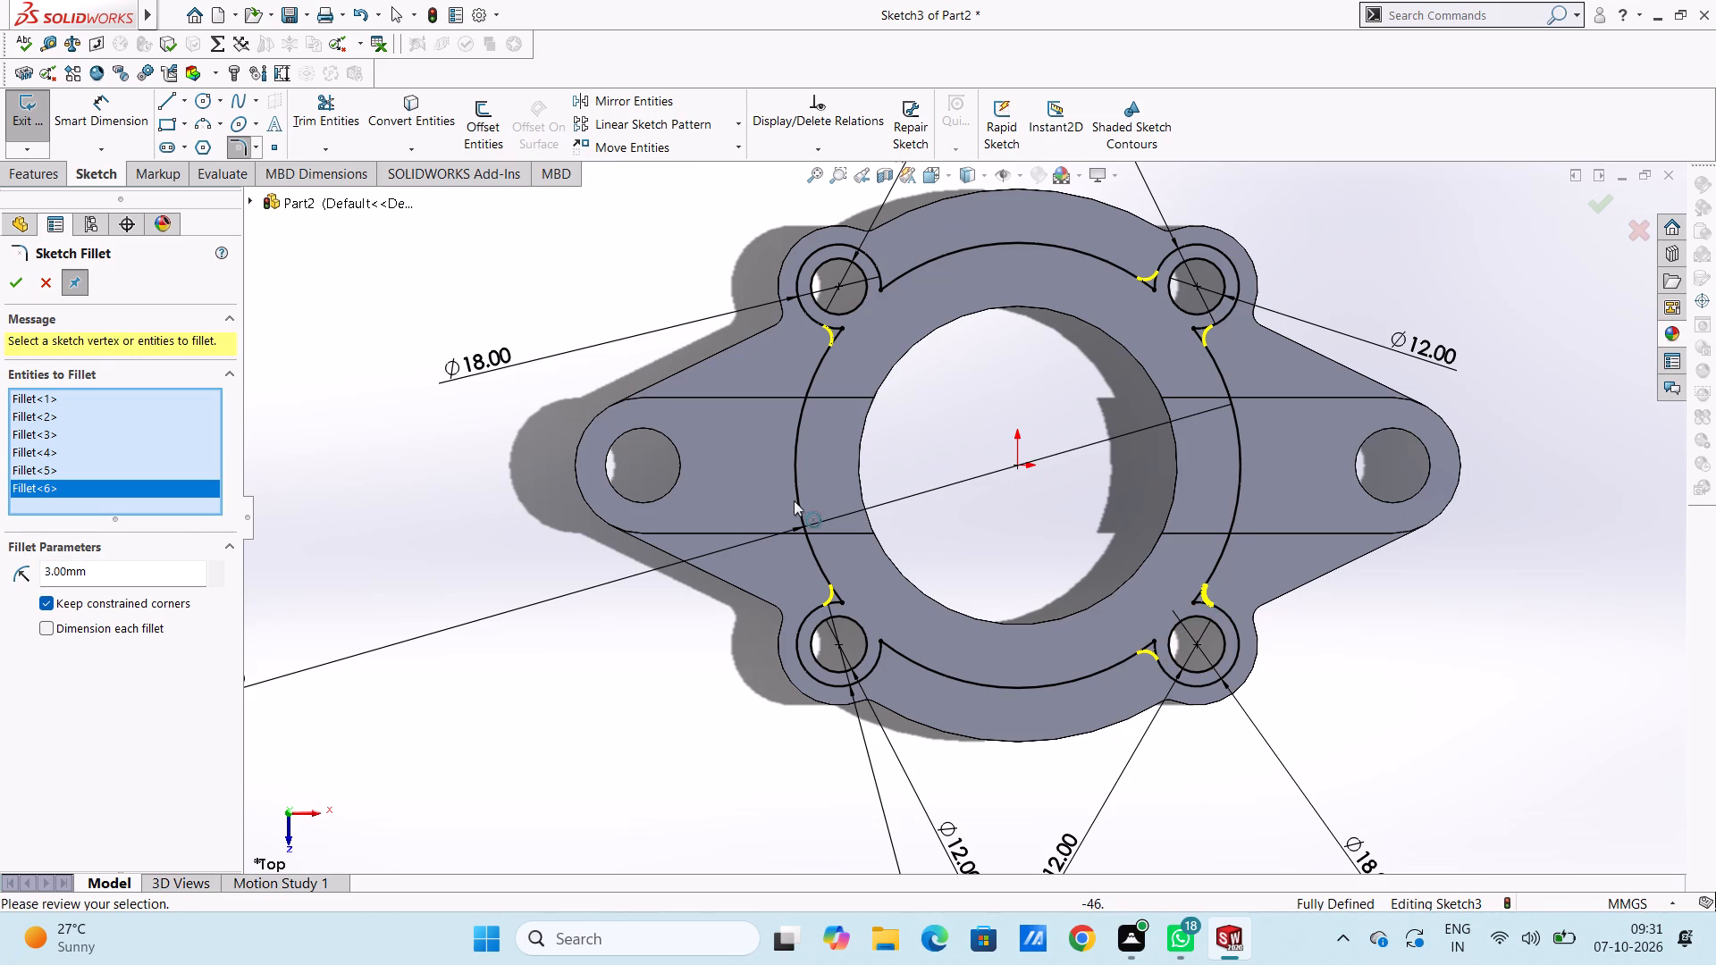
click(16, 281)
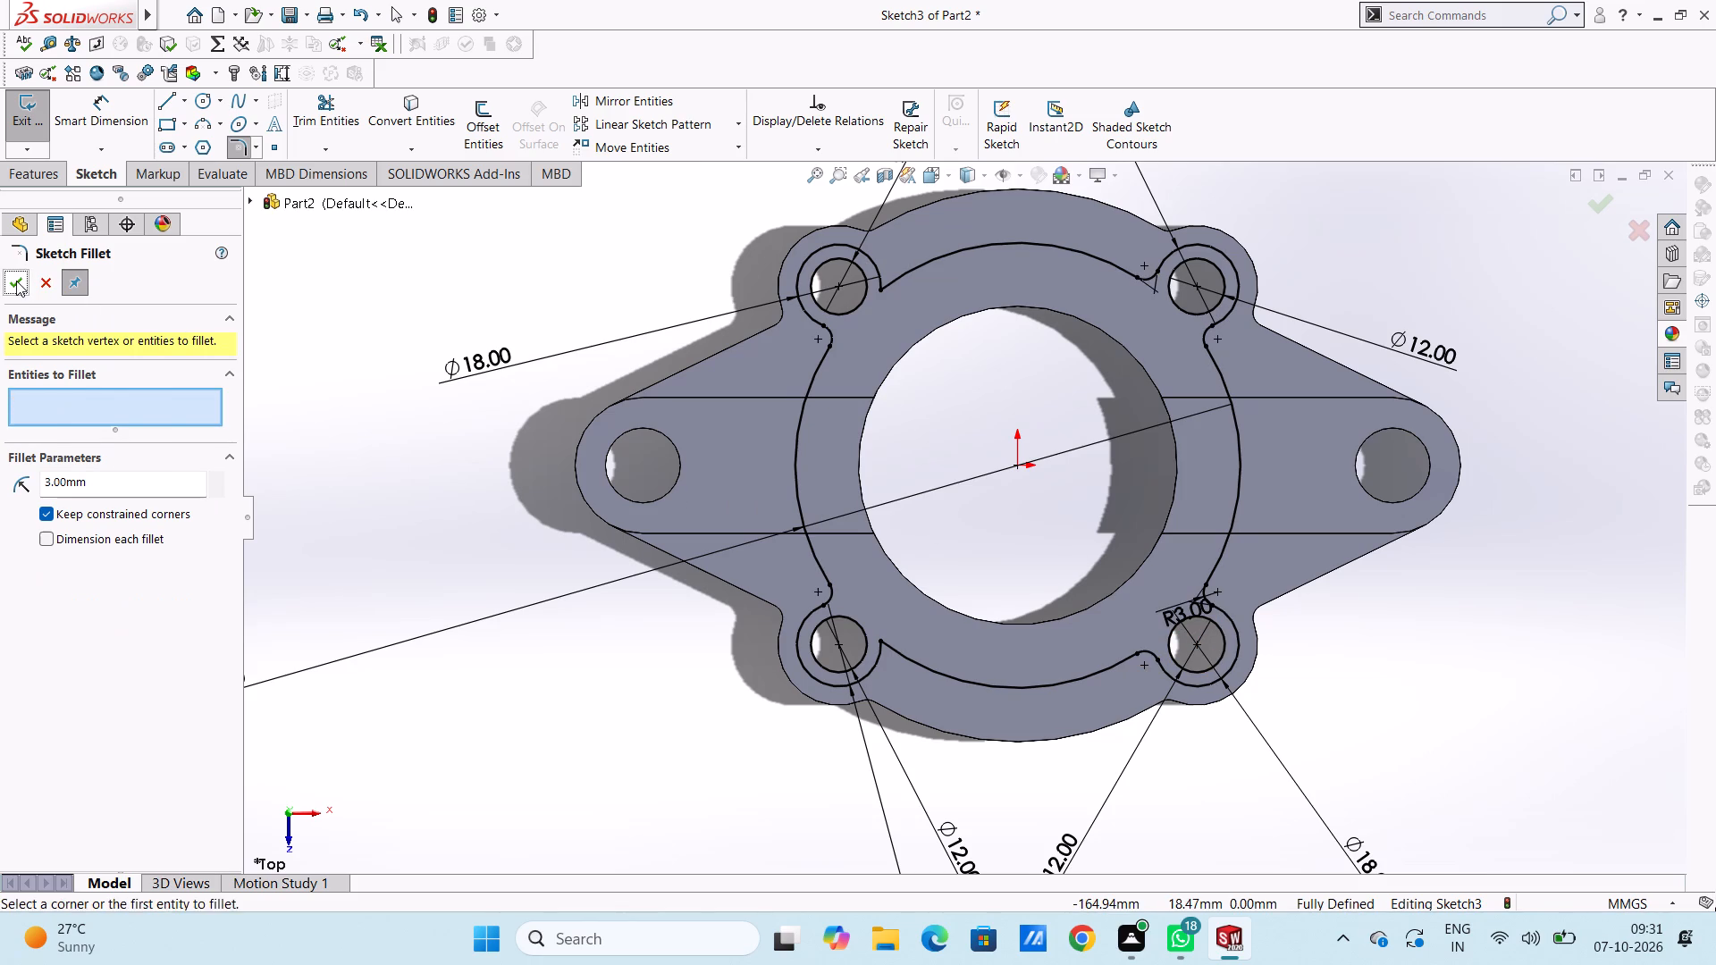
click(16, 281)
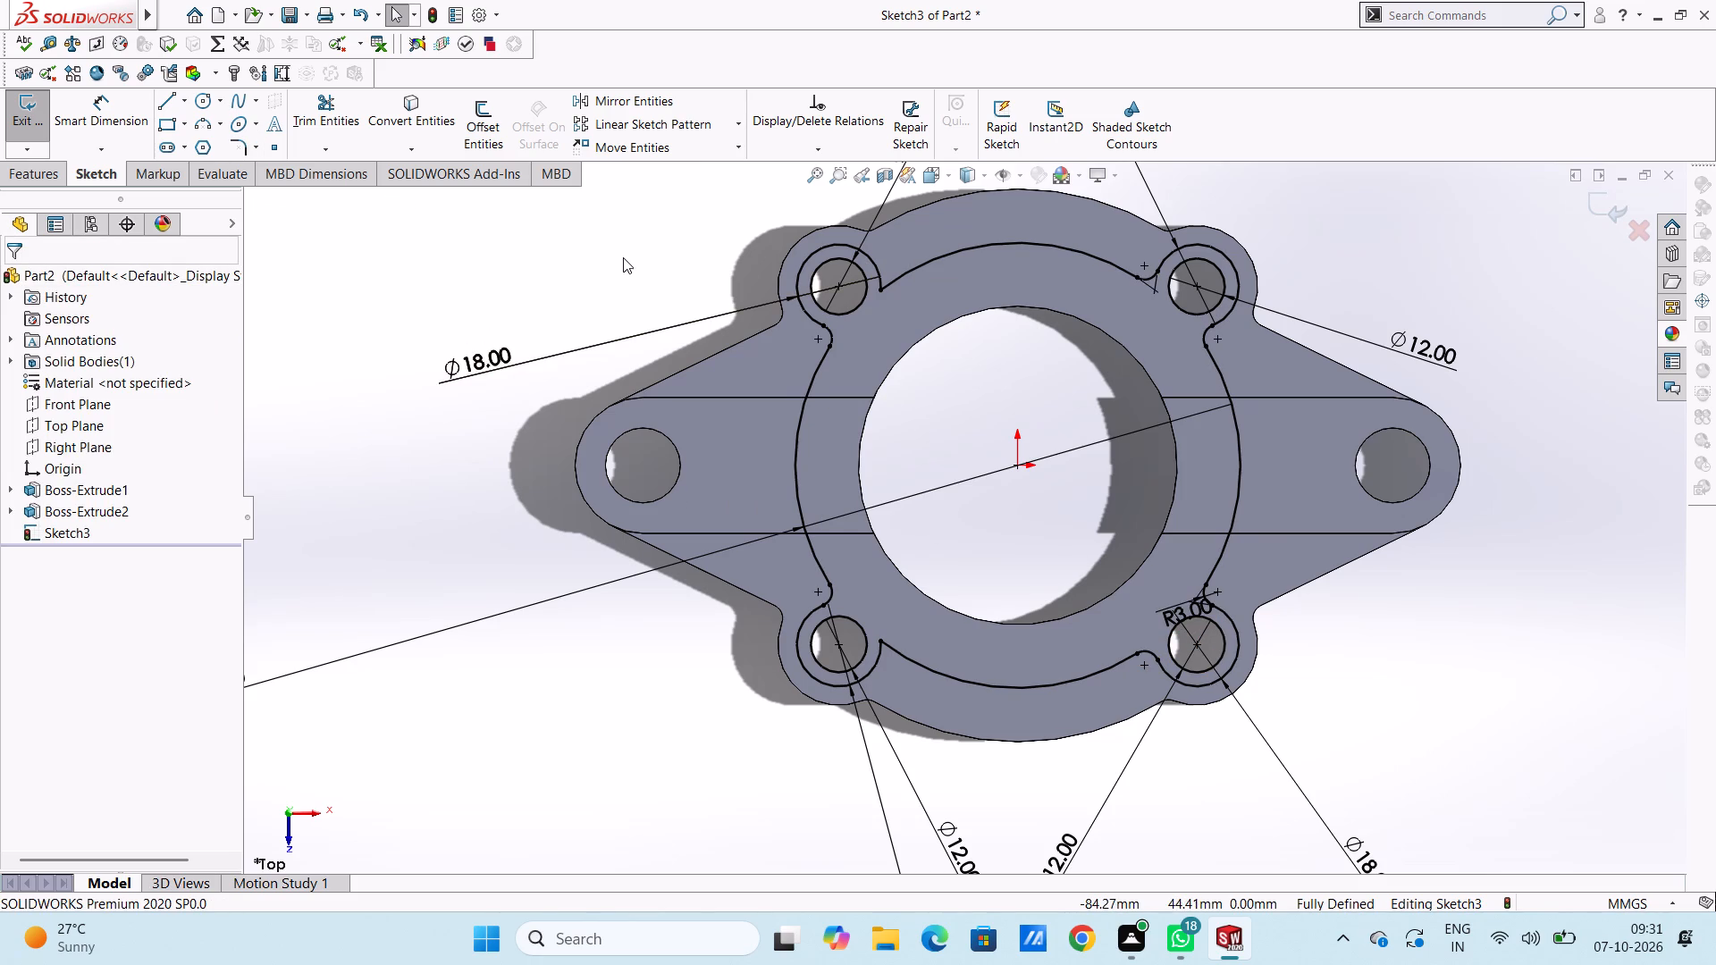
Sketch a three-point arc of 3 mm radius across the remaining sharp corner beside the upper-left lobe hole.
scroll(623, 257, up, 2)
scroll(938, 306, down, 4)
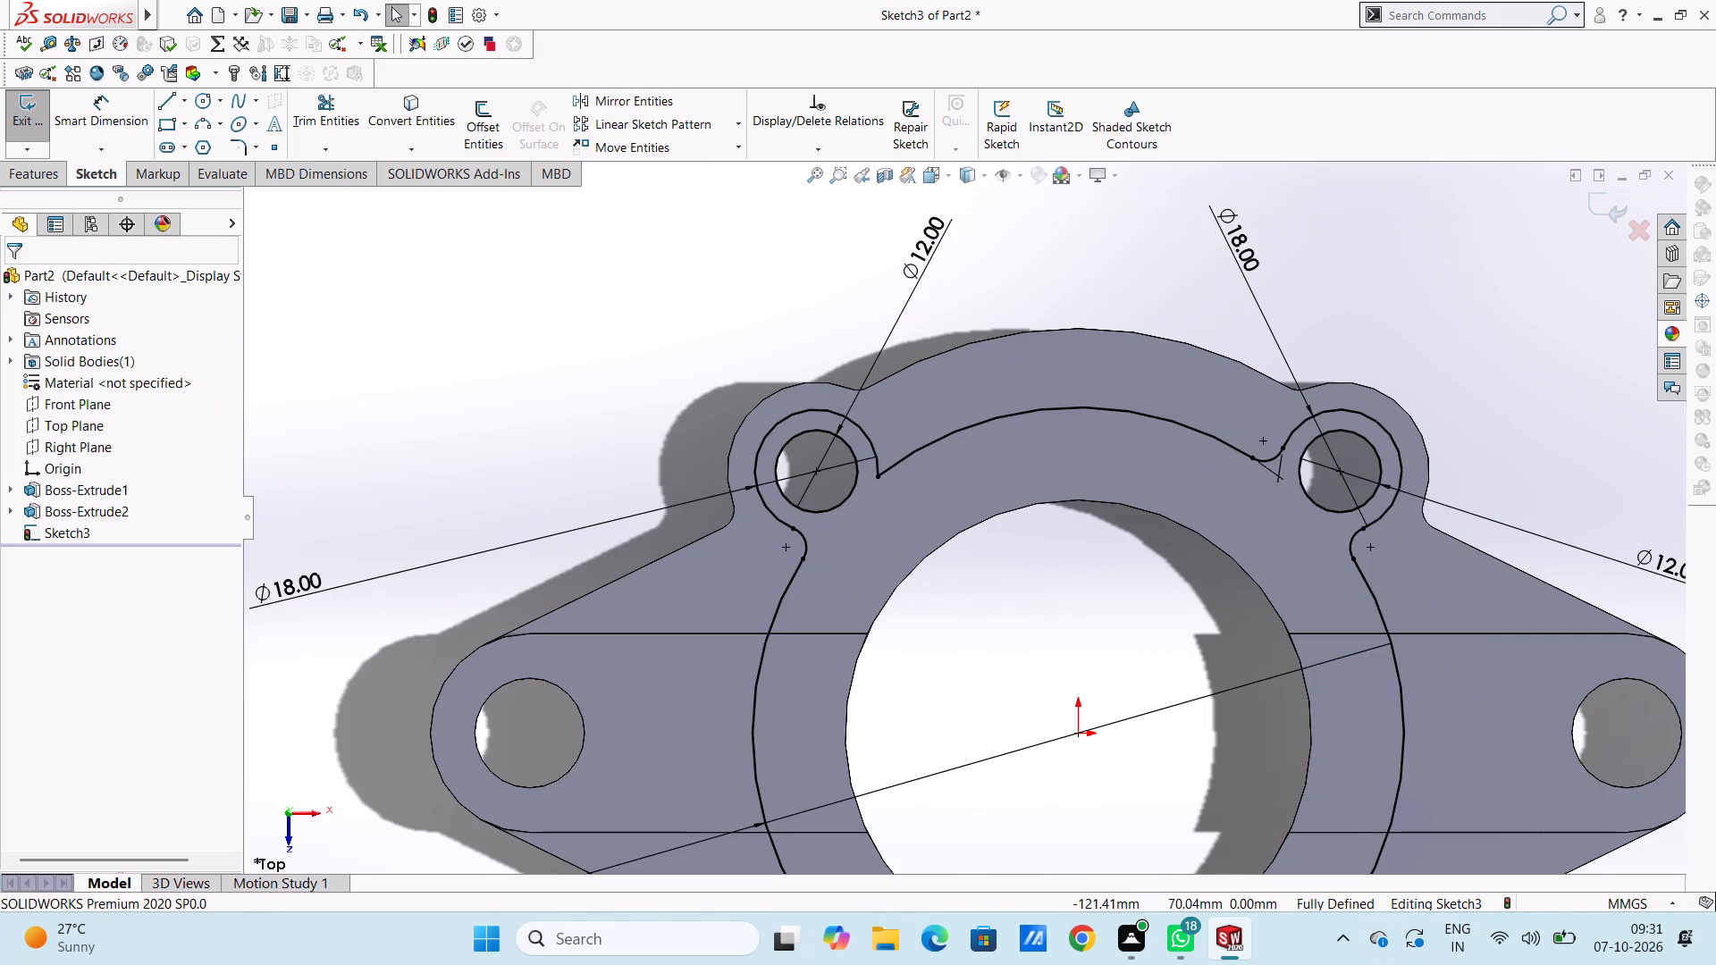
click(203, 131)
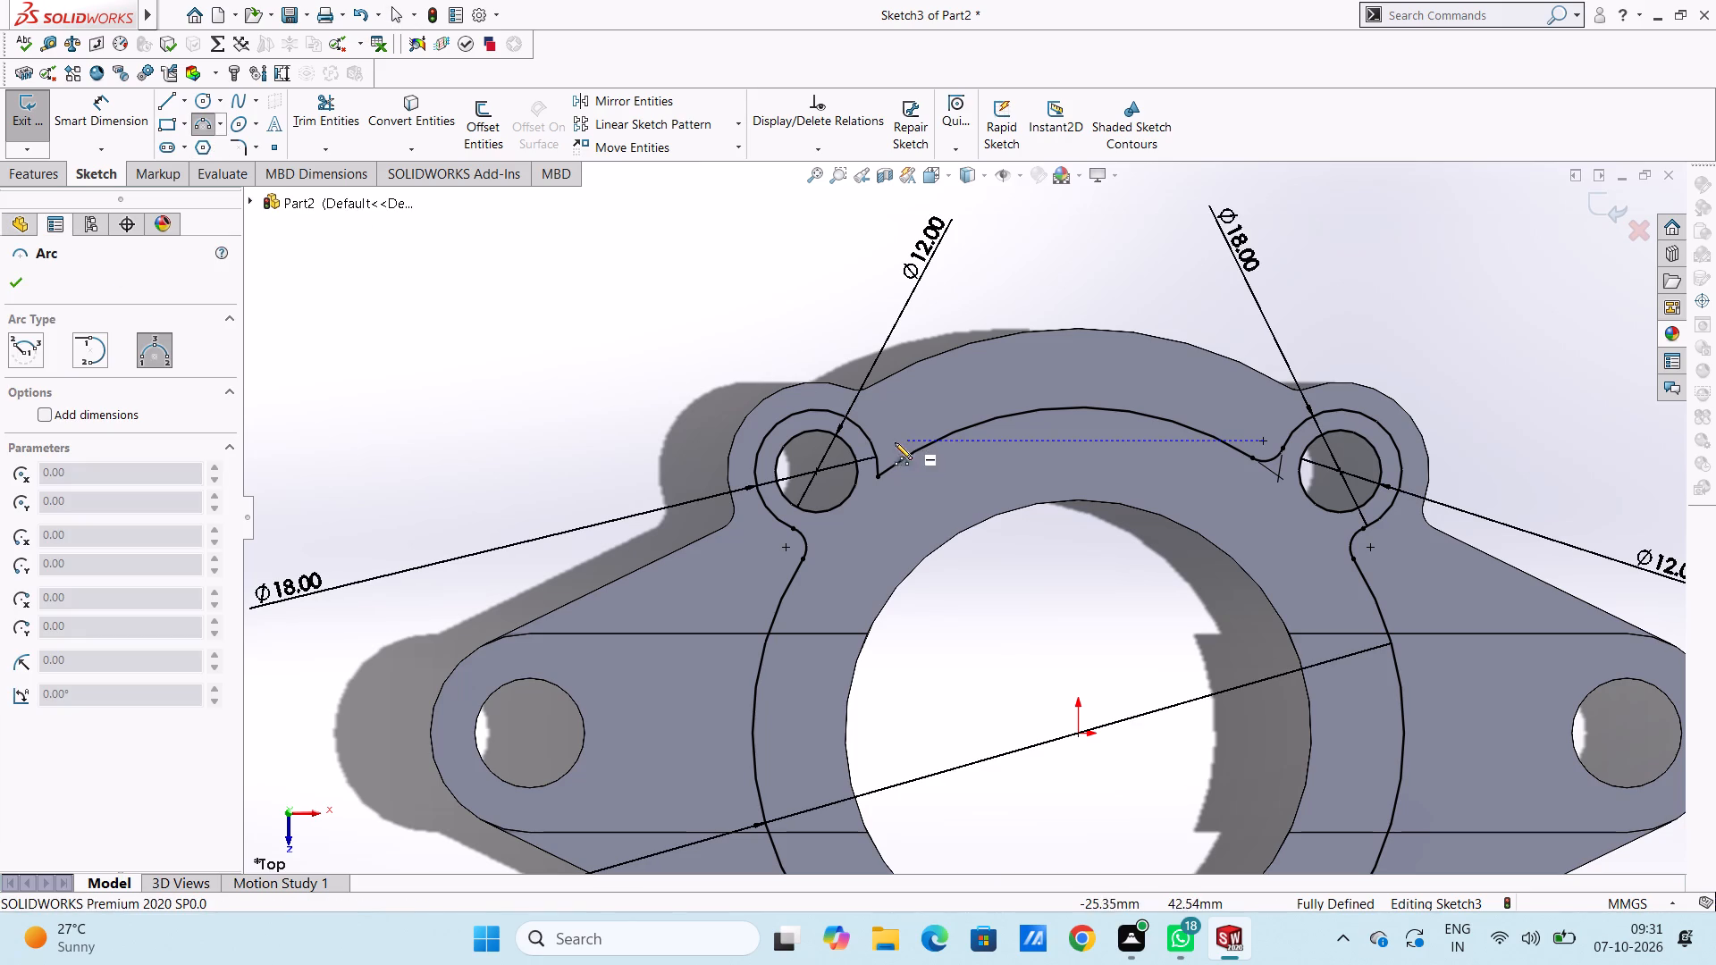
click(870, 445)
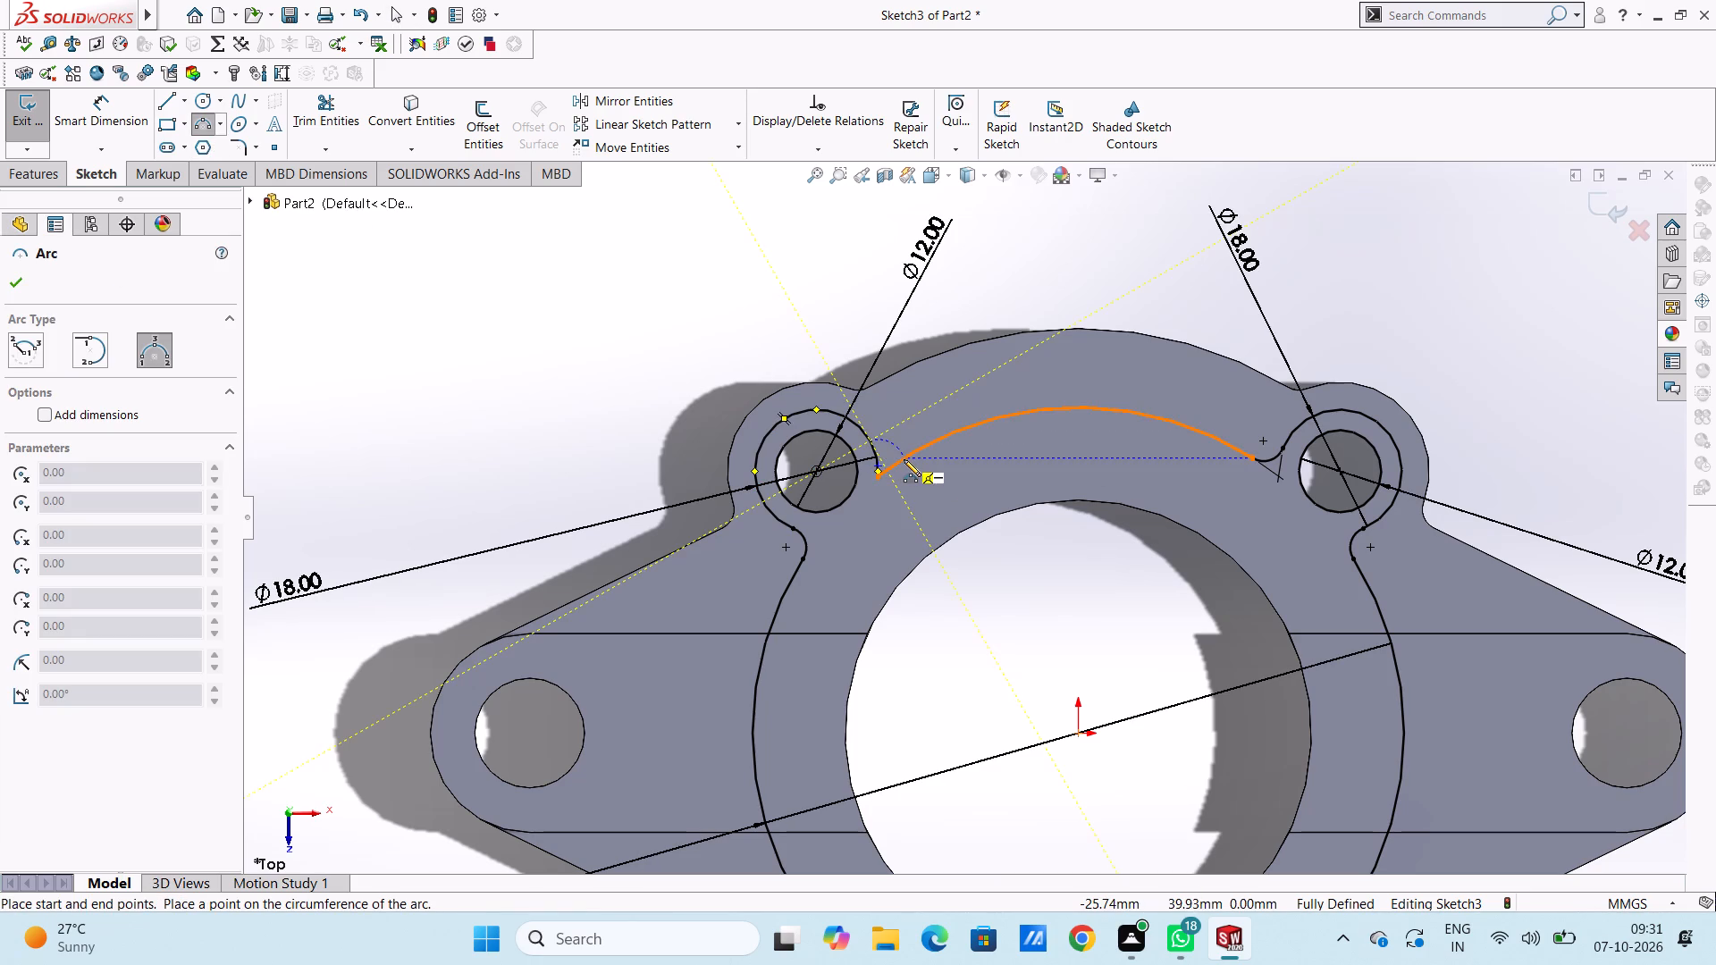
click(904, 458)
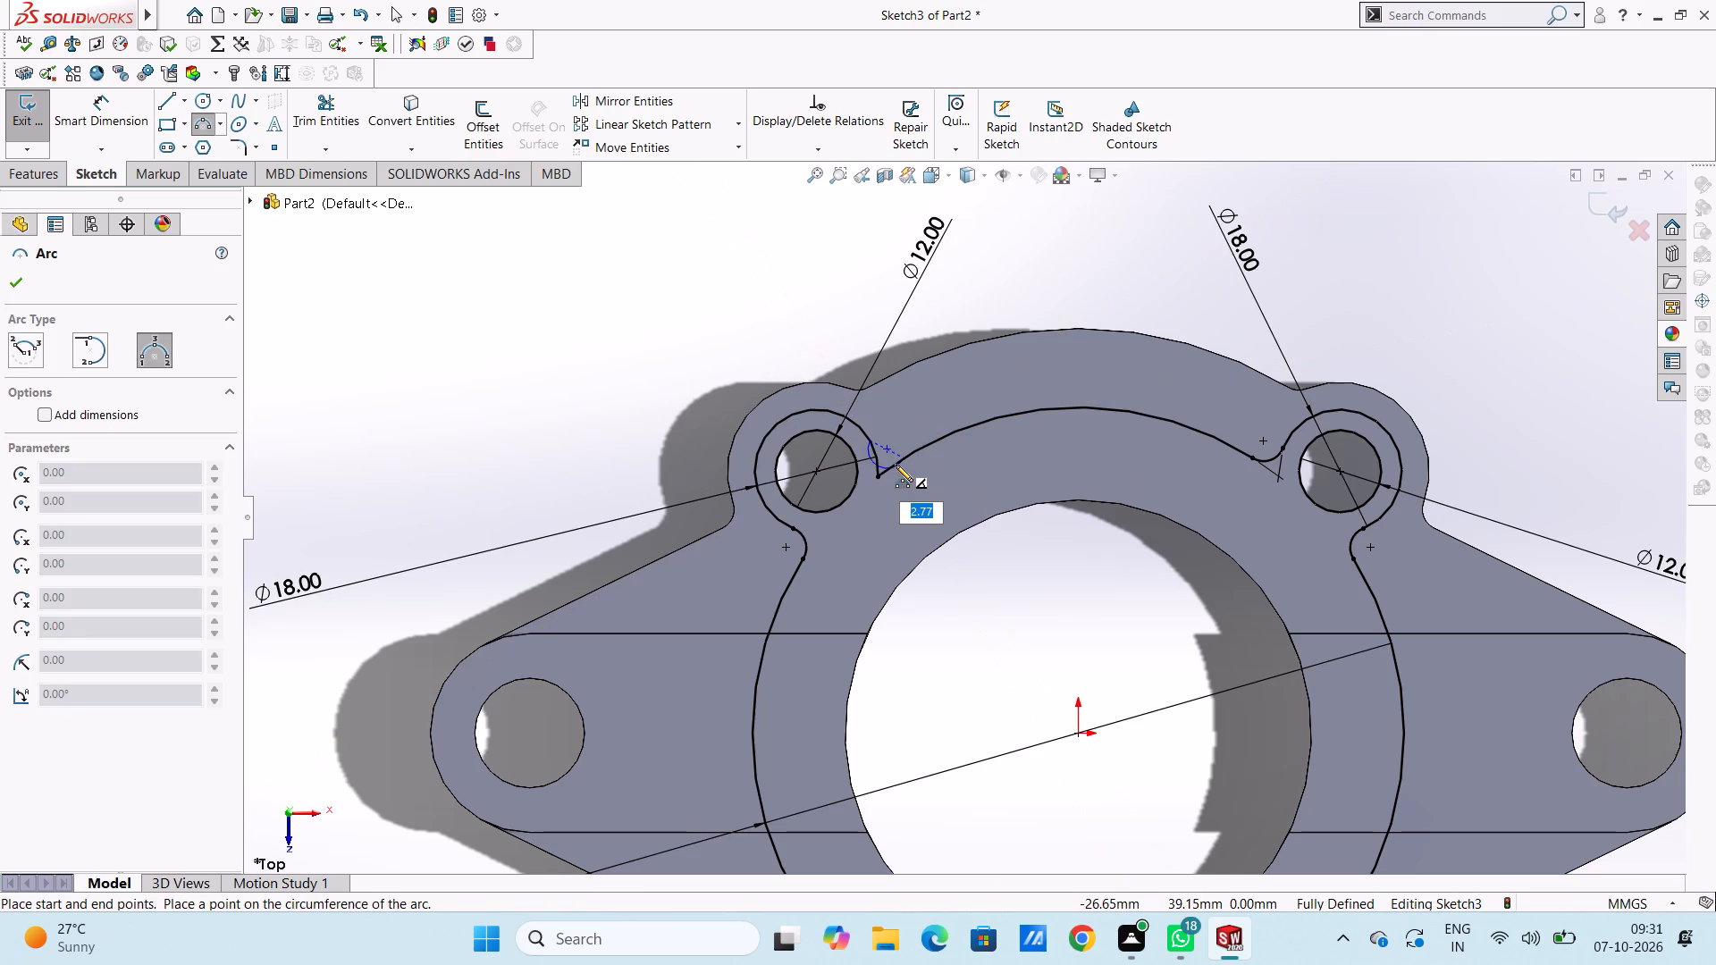
key(3)
key(Return)
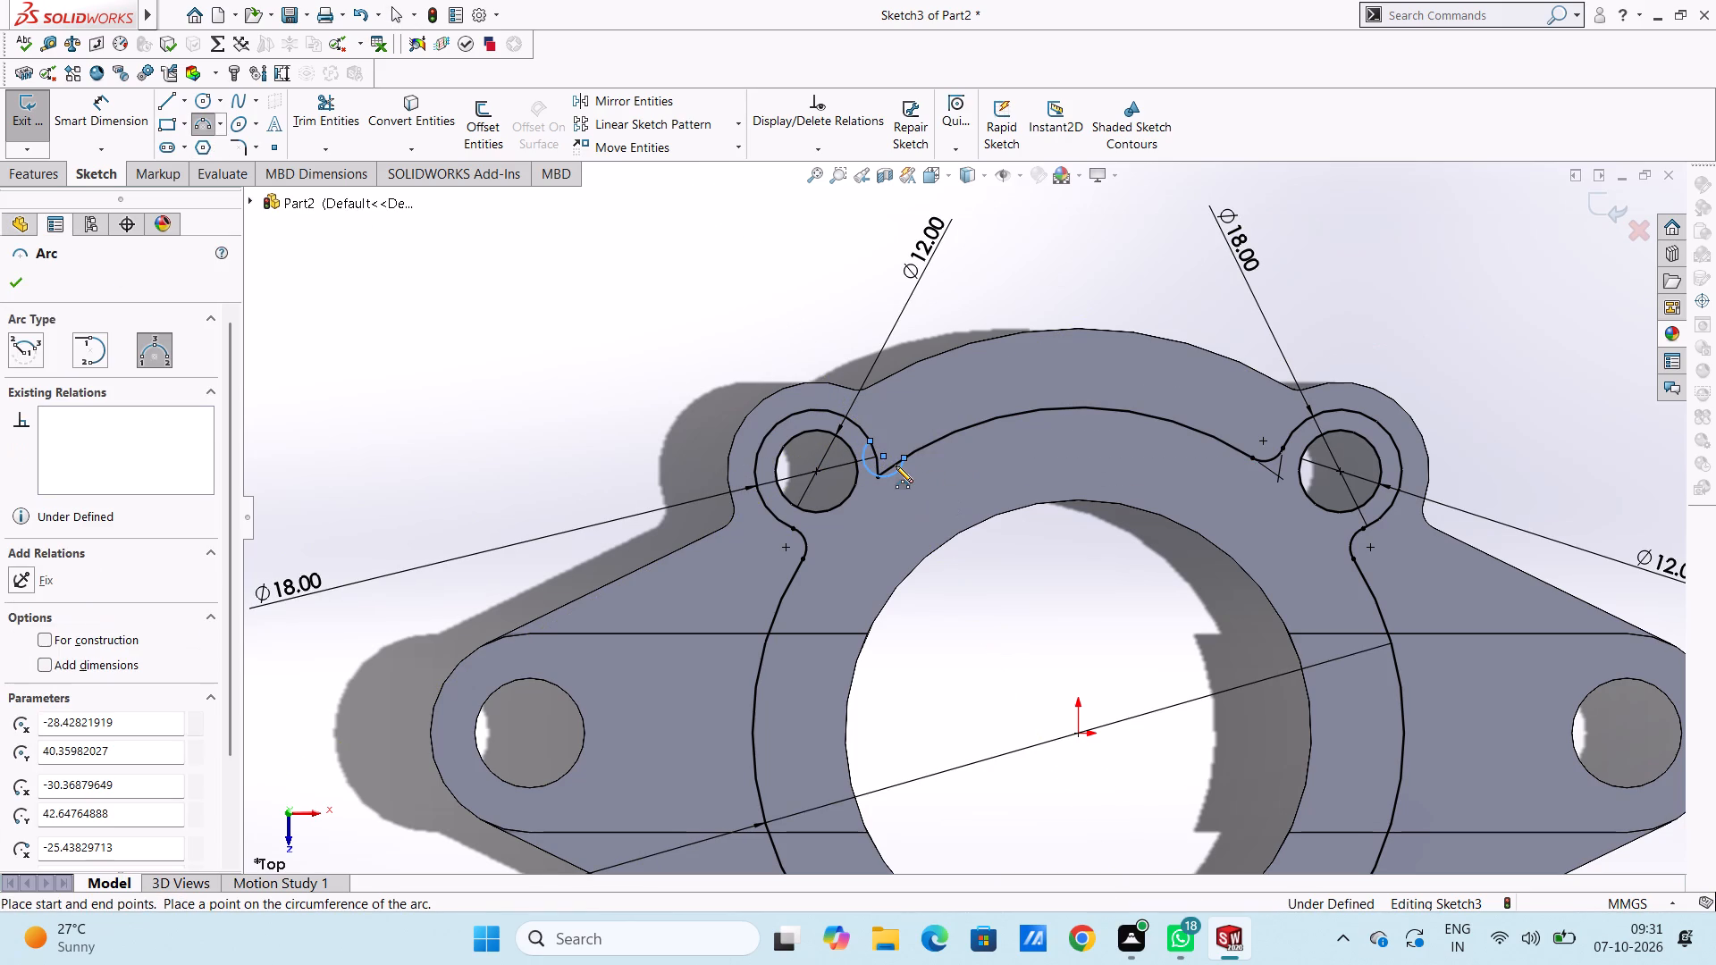
Sketch a three-point arc of 3 mm radius across the remaining sharp corner beside the lower-left lobe hole.
scroll(861, 629, up, 7)
scroll(970, 766, down, 4)
scroll(940, 642, down, 4)
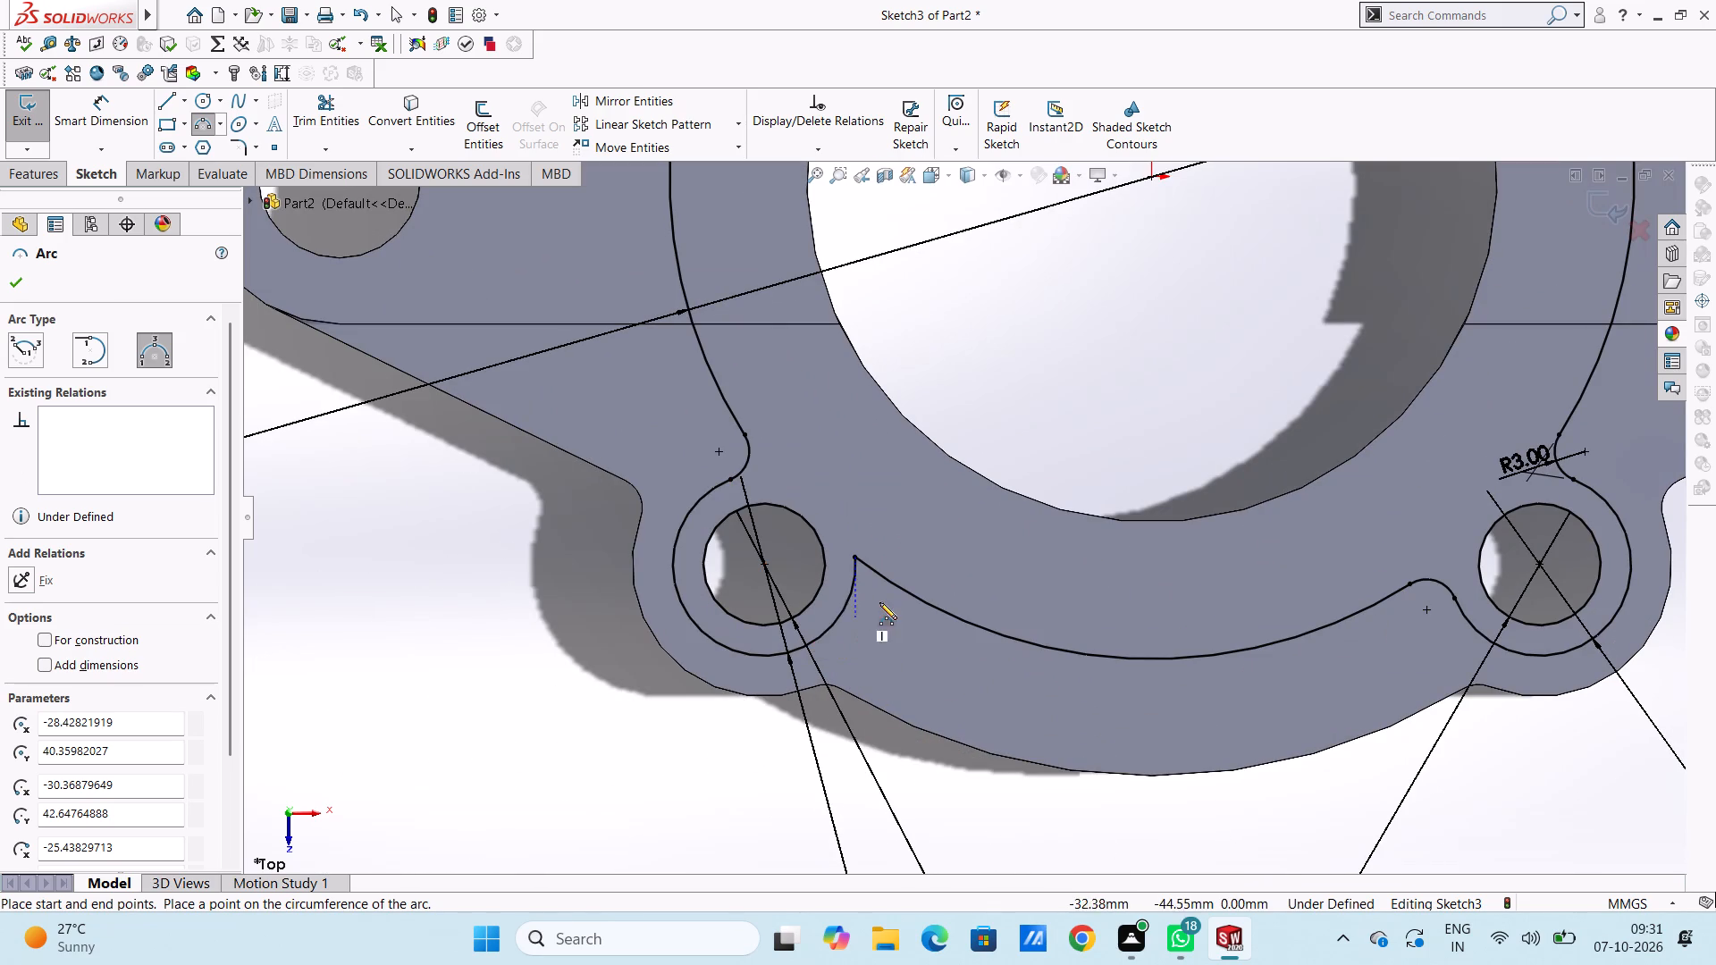
click(851, 596)
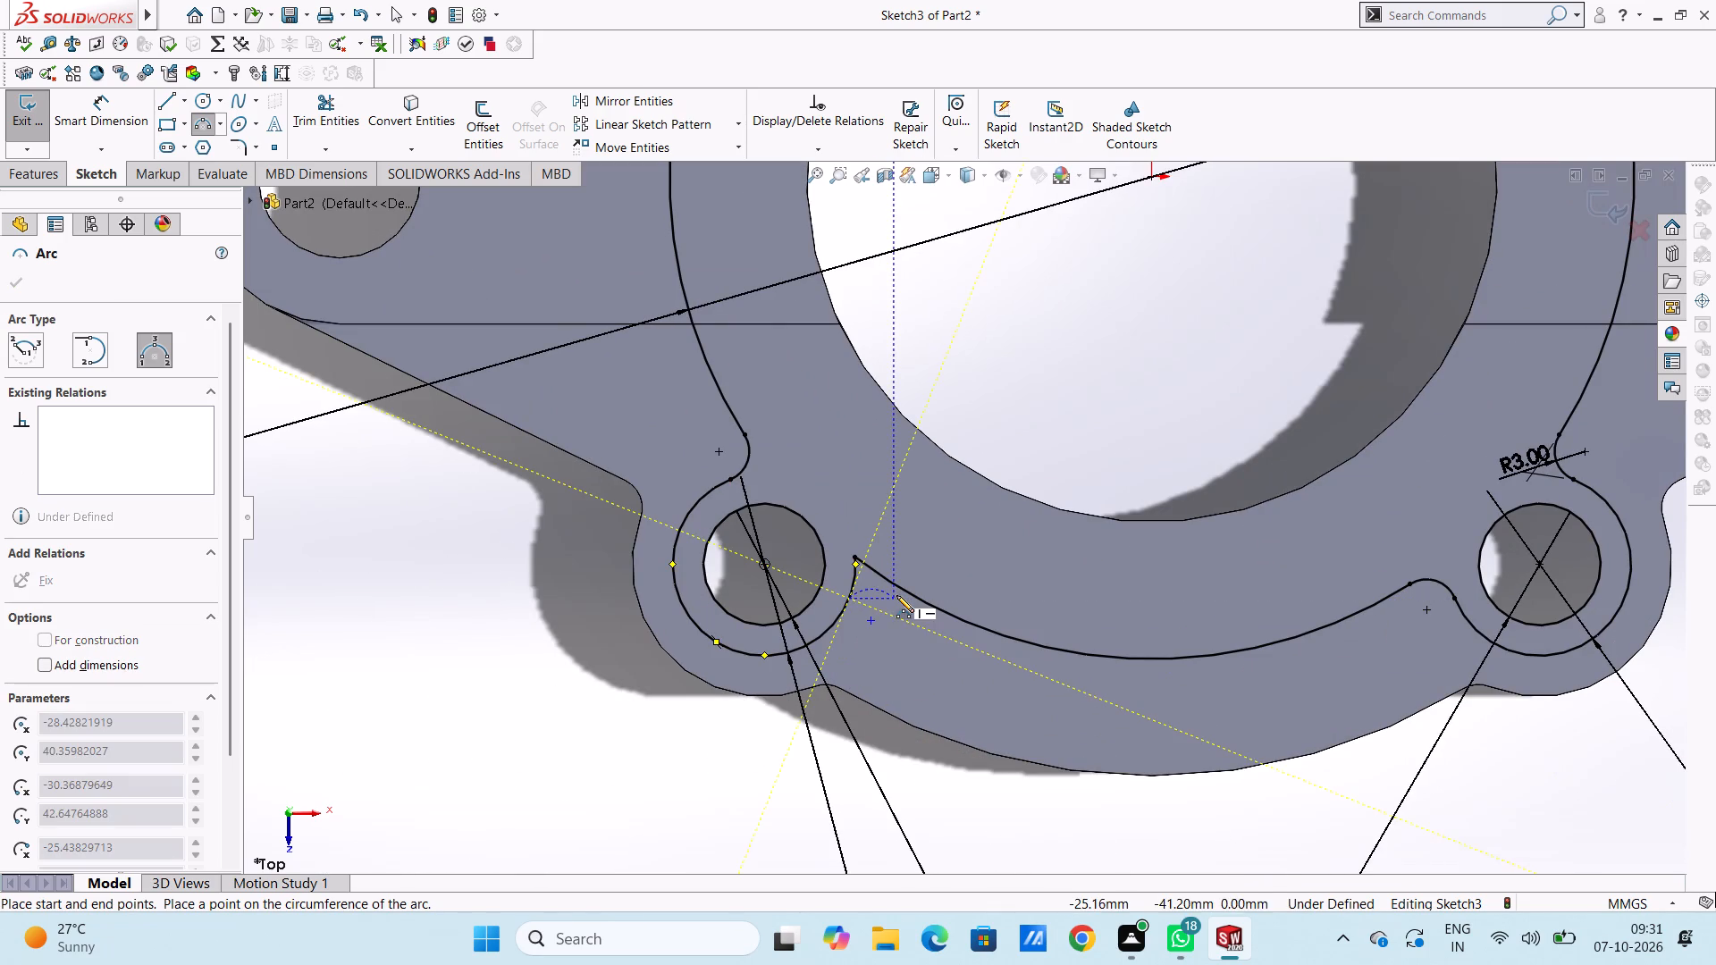
click(899, 589)
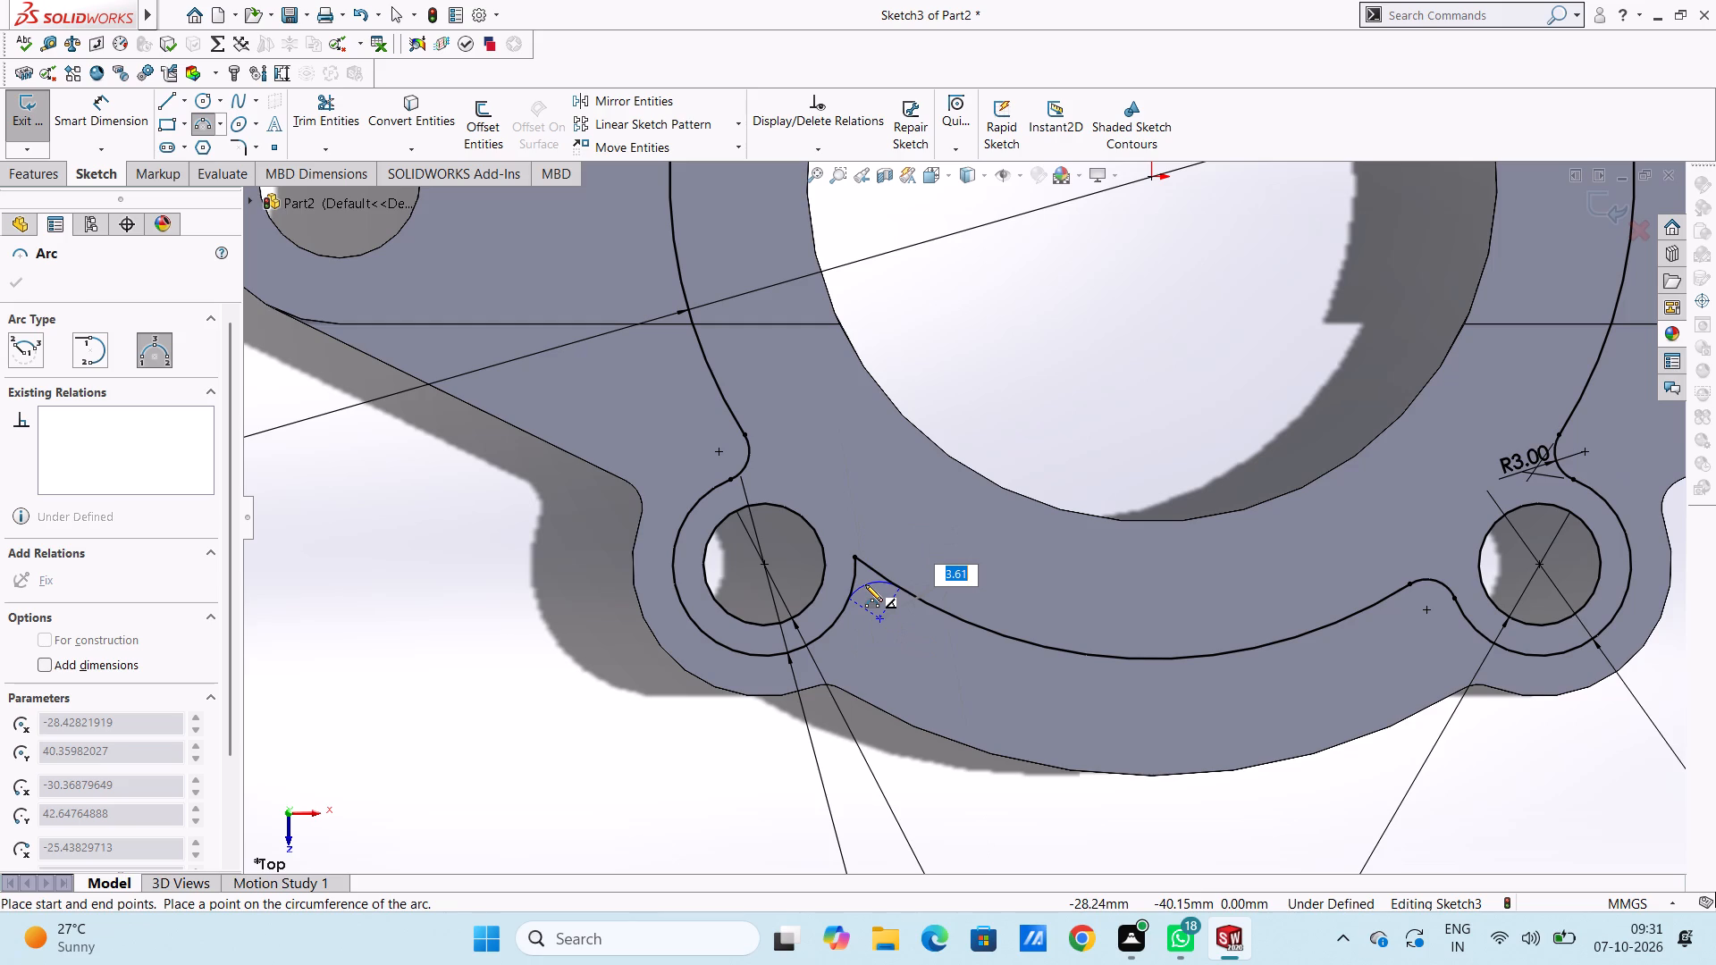
key(3)
key(Return)
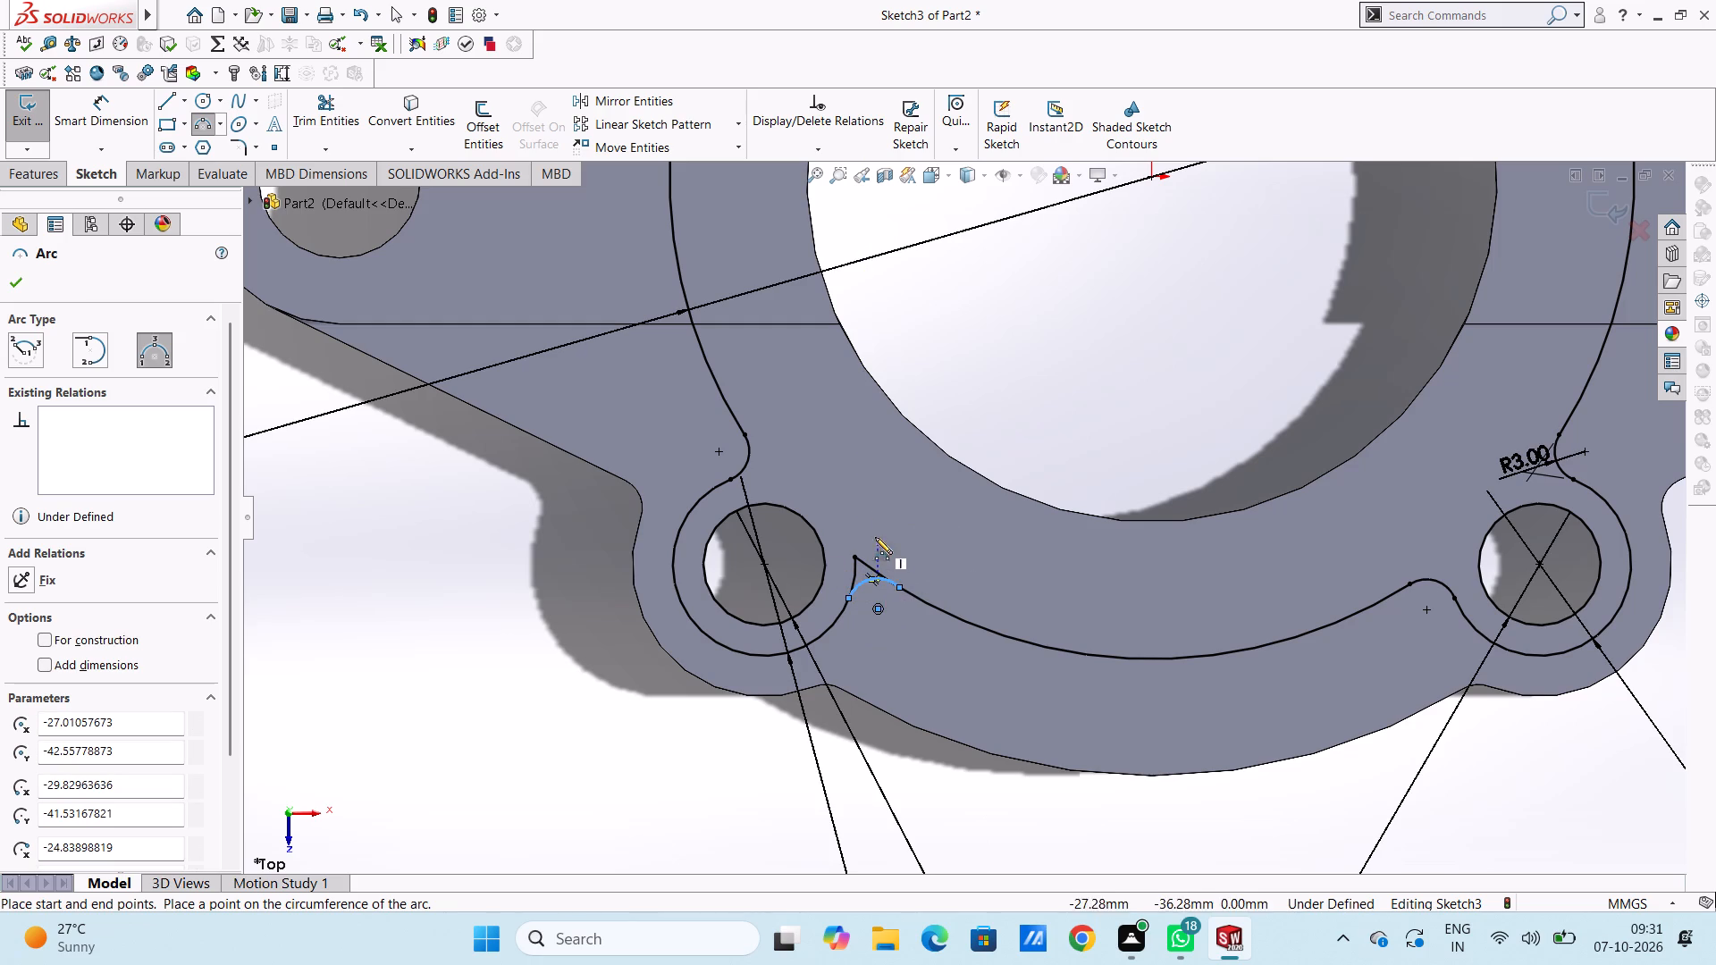
key(Escape)
Dimension the small arc beside the upper-left lobe hole with a 3 mm radius.
scroll(995, 359, up, 5)
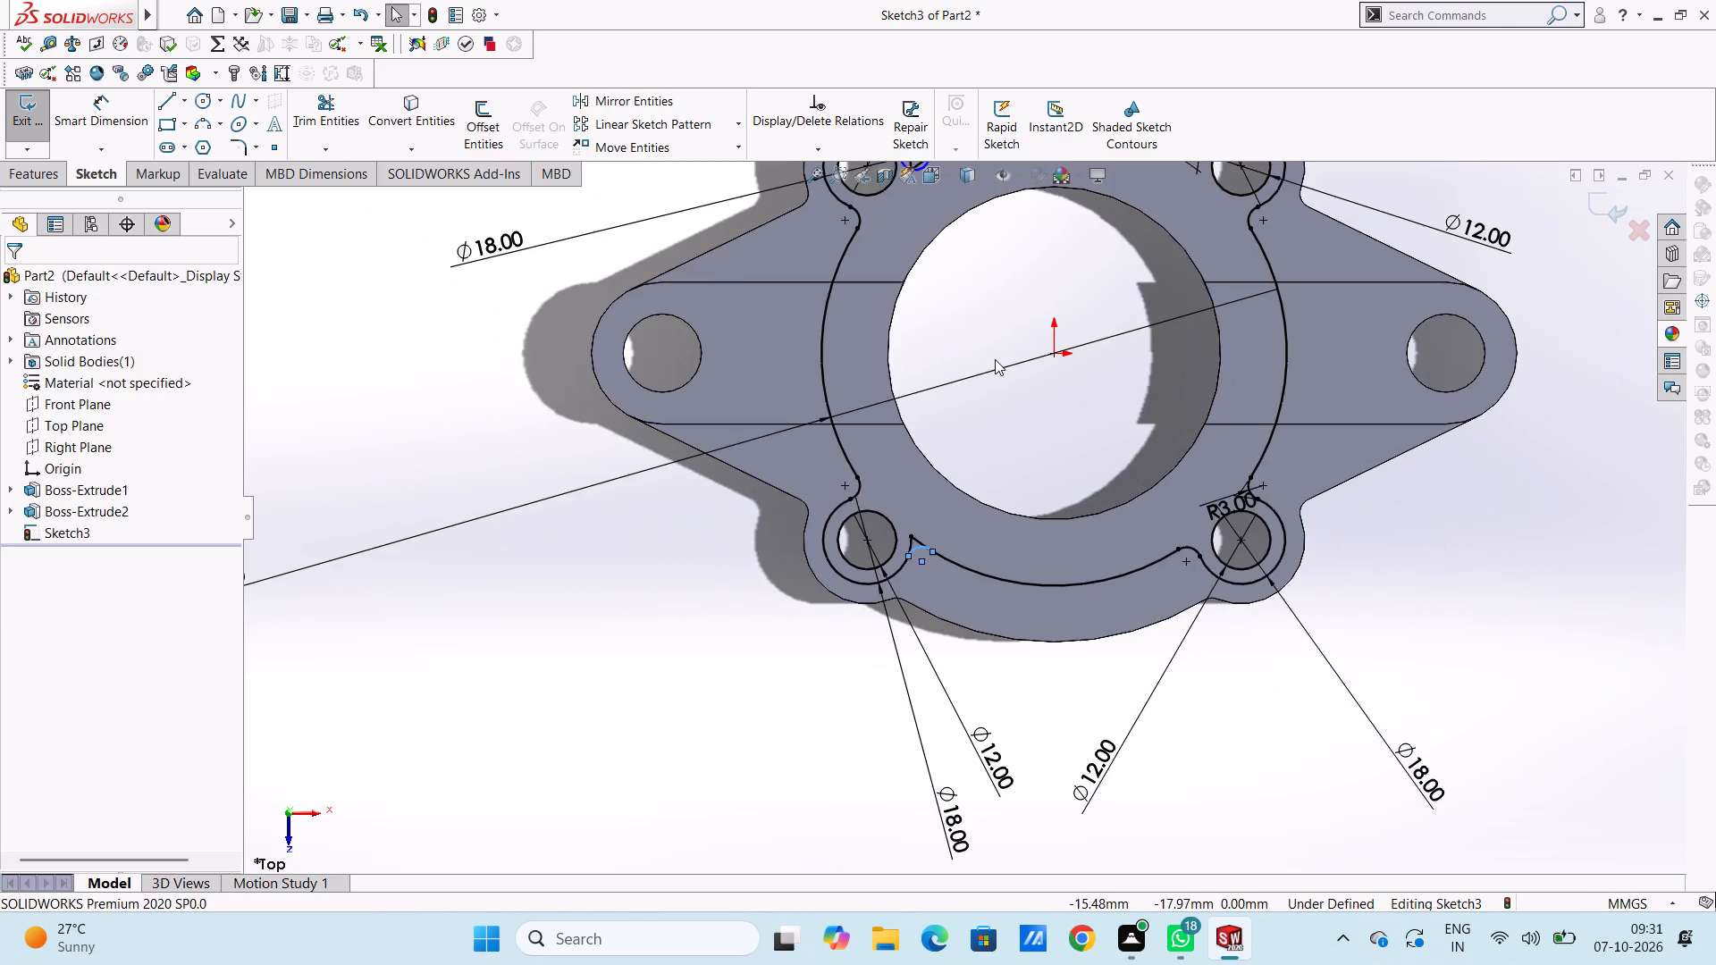
scroll(995, 359, up, 3)
scroll(978, 279, down, 1)
scroll(980, 256, up, 4)
scroll(1009, 320, down, 4)
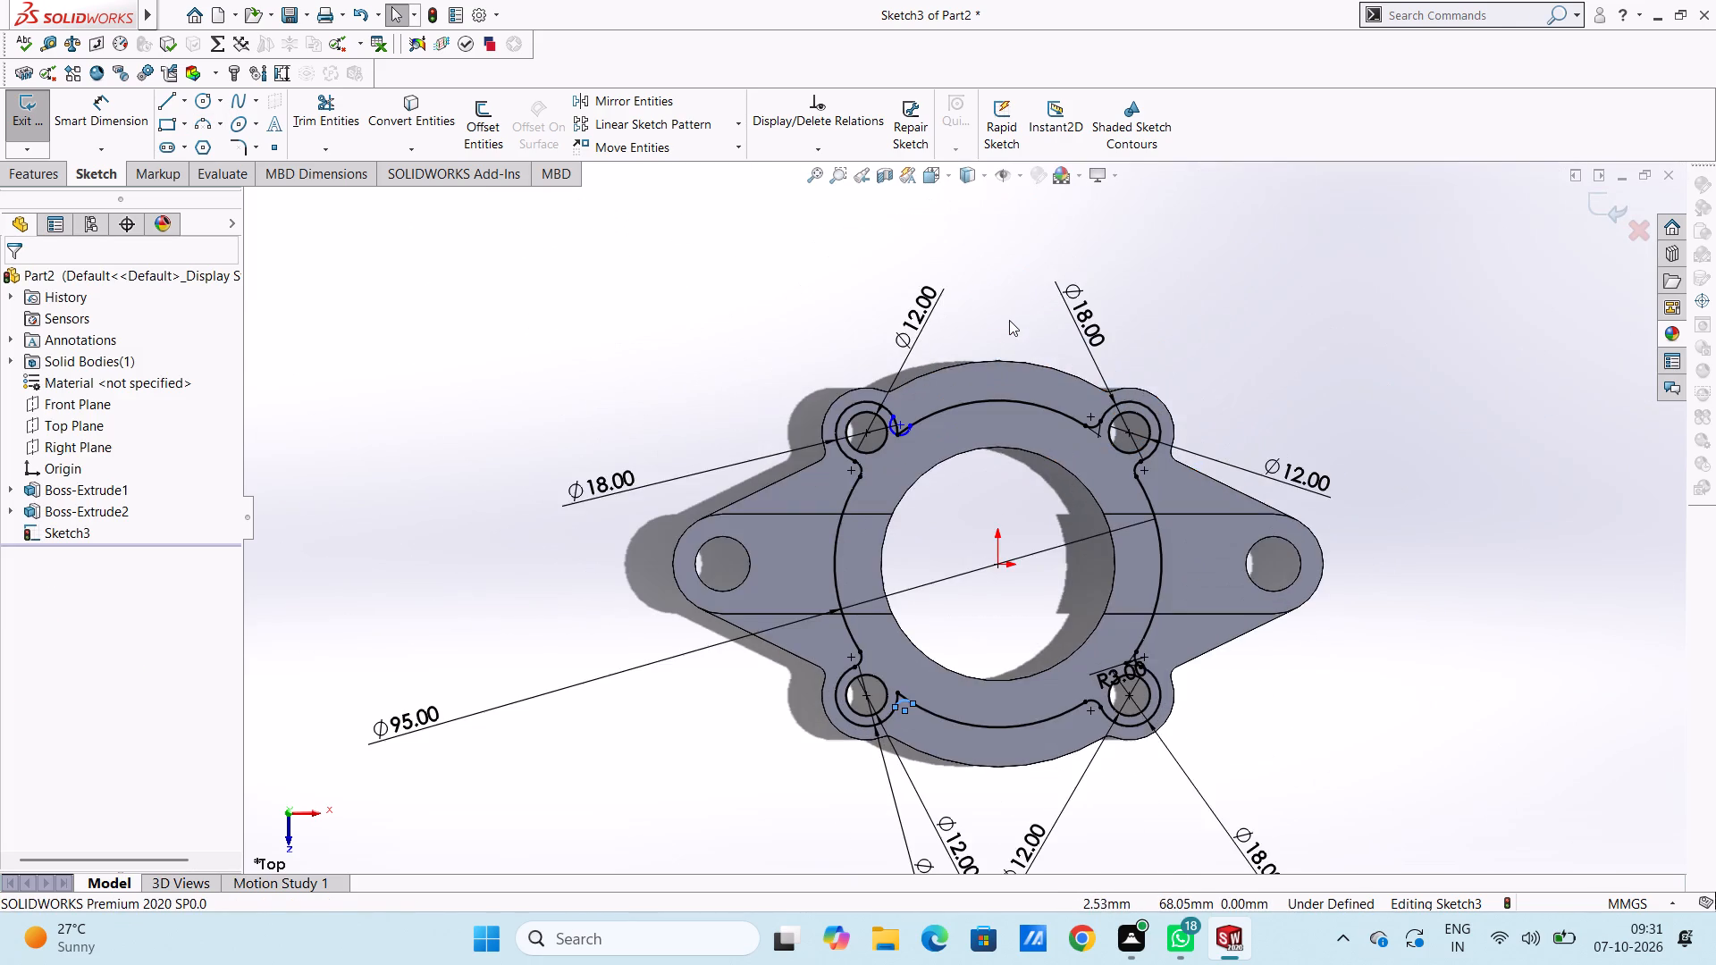
scroll(1076, 426, down, 4)
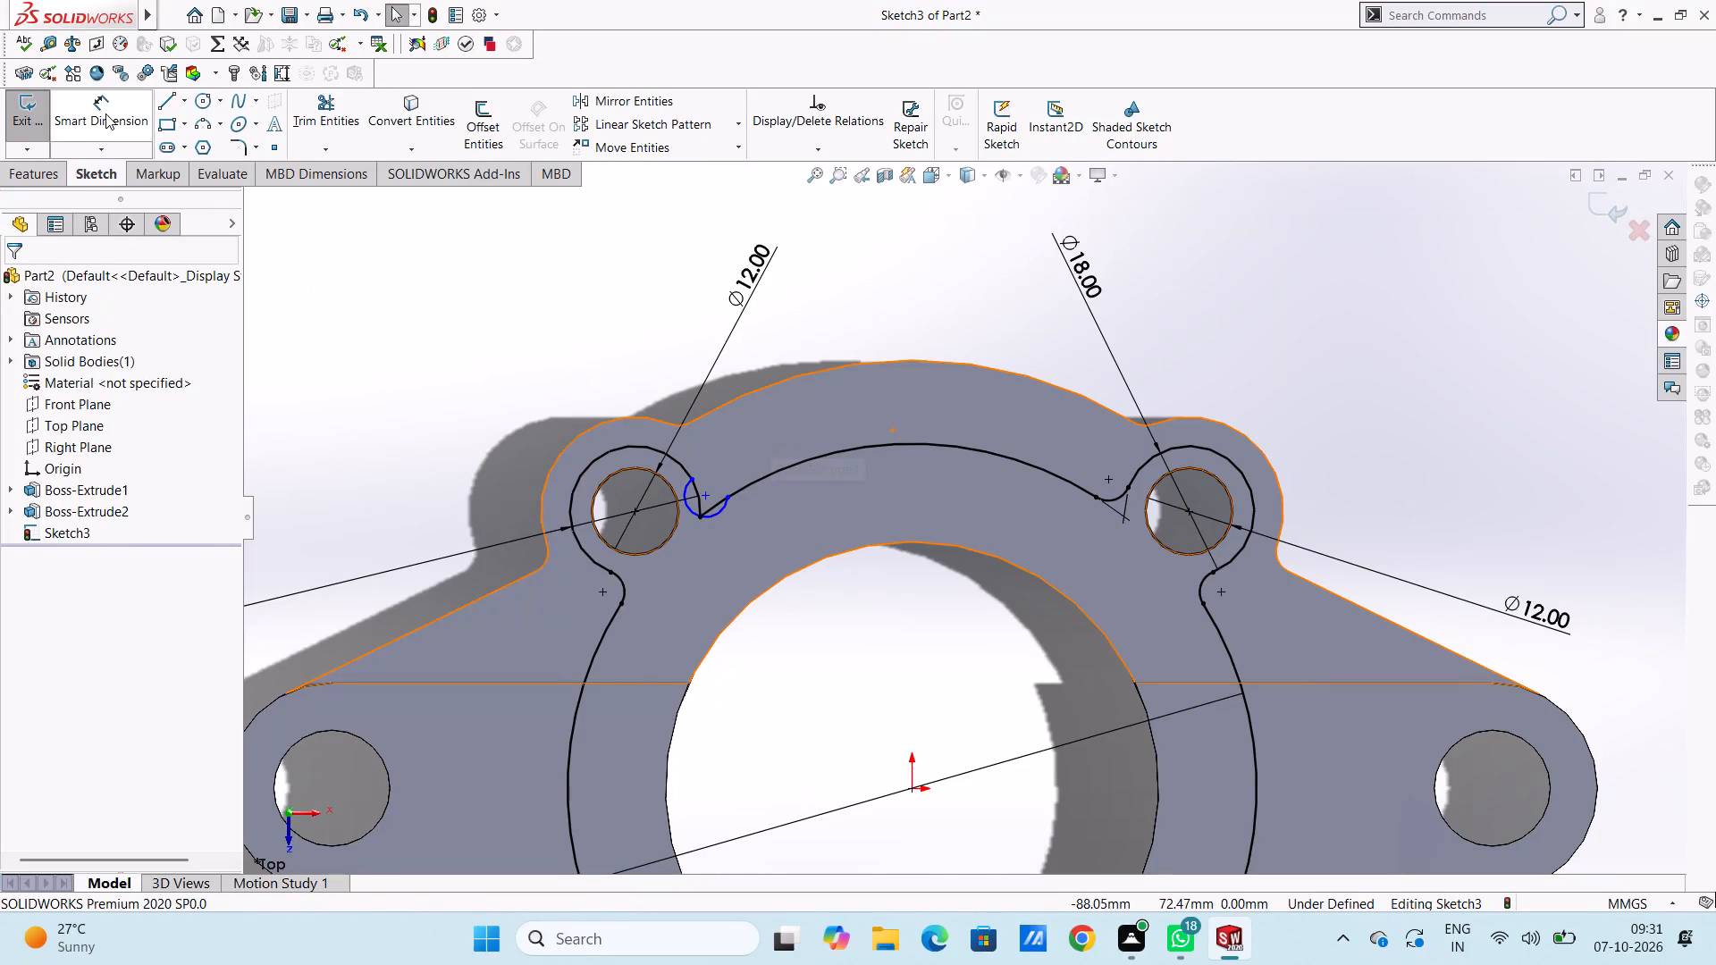
click(105, 113)
click(686, 508)
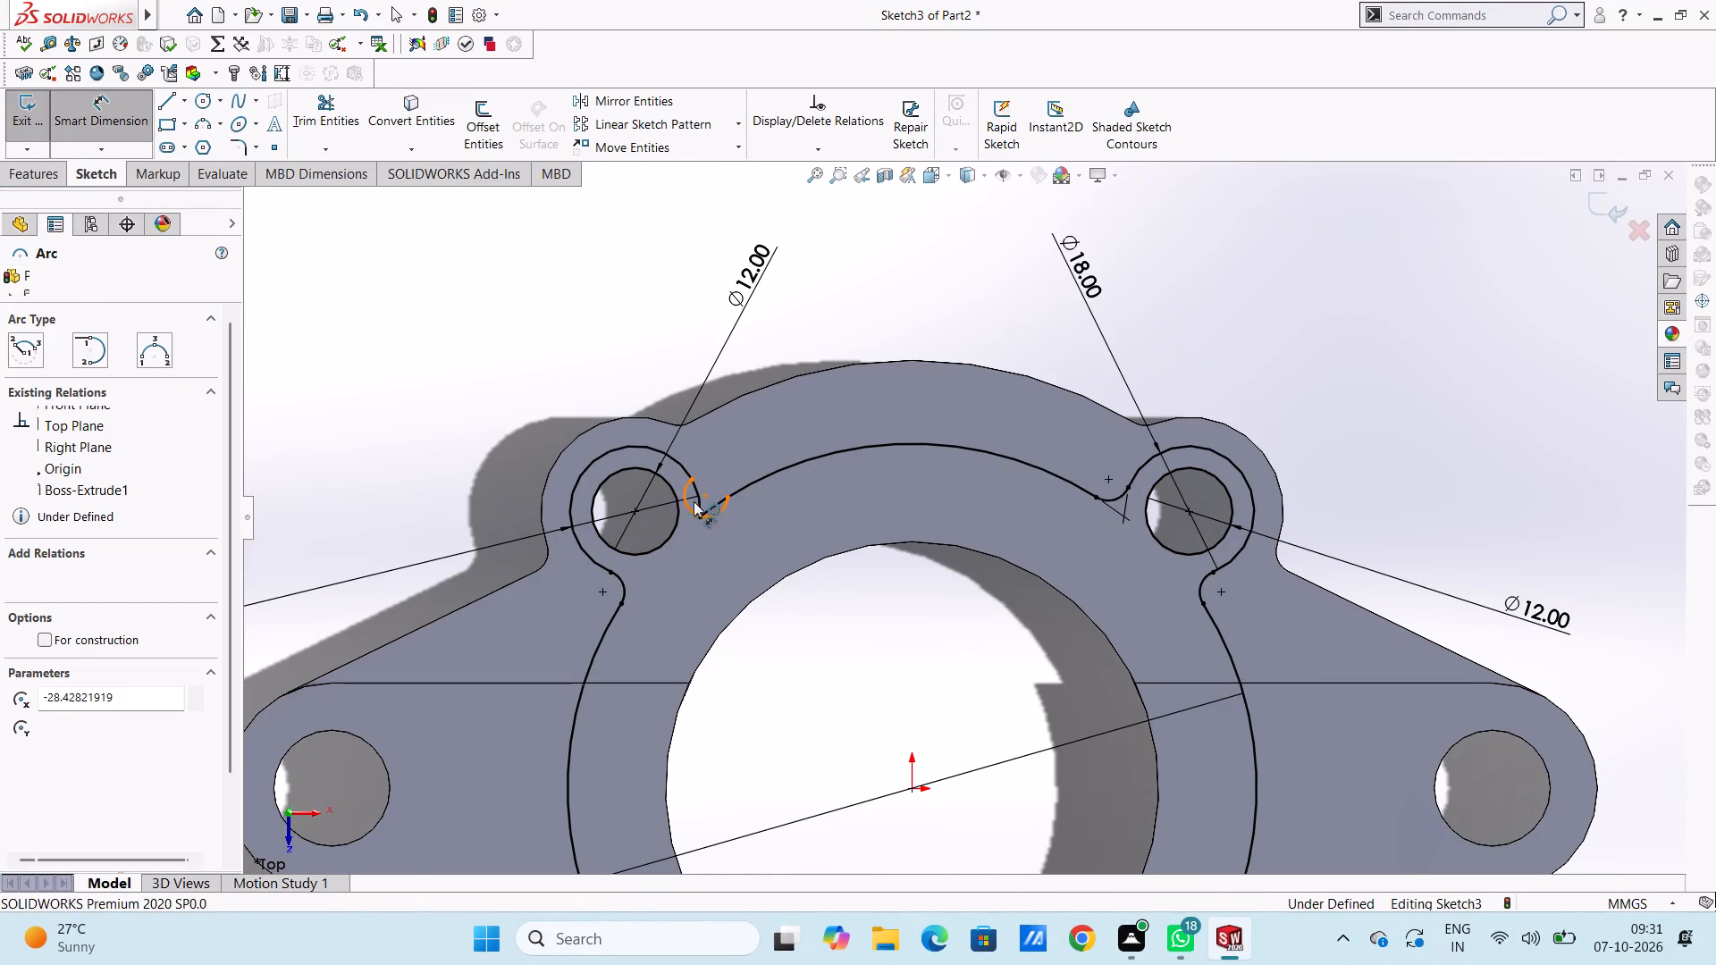
scroll(868, 264, up, 4)
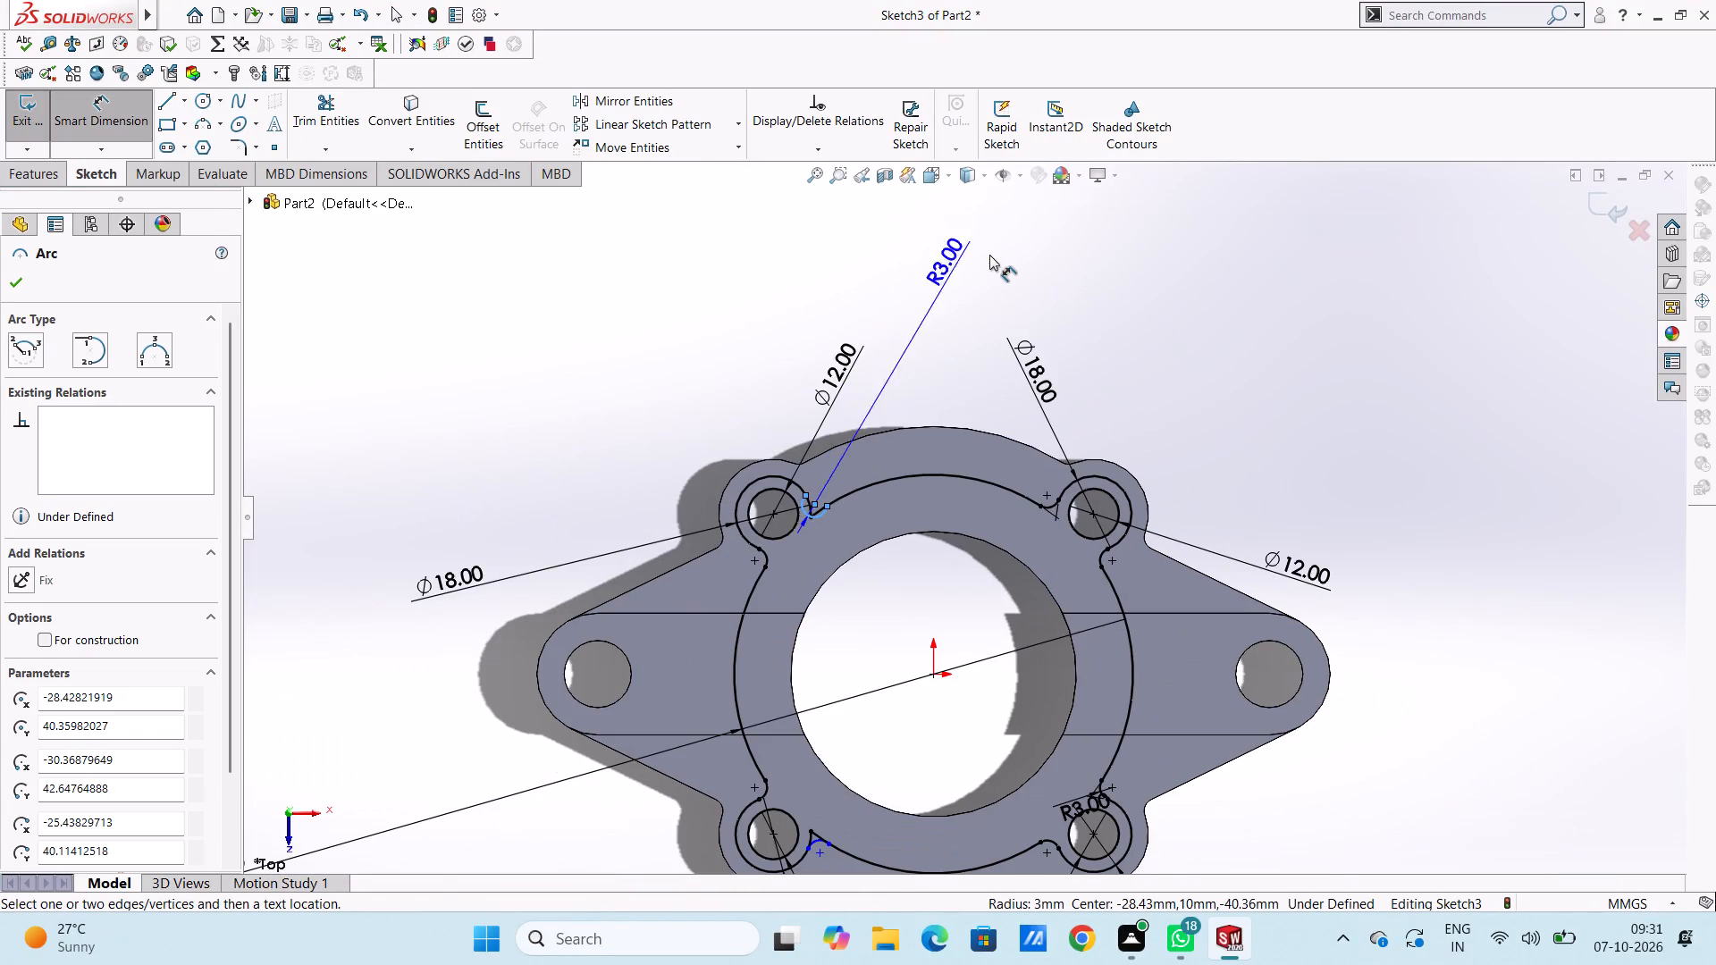
click(982, 256)
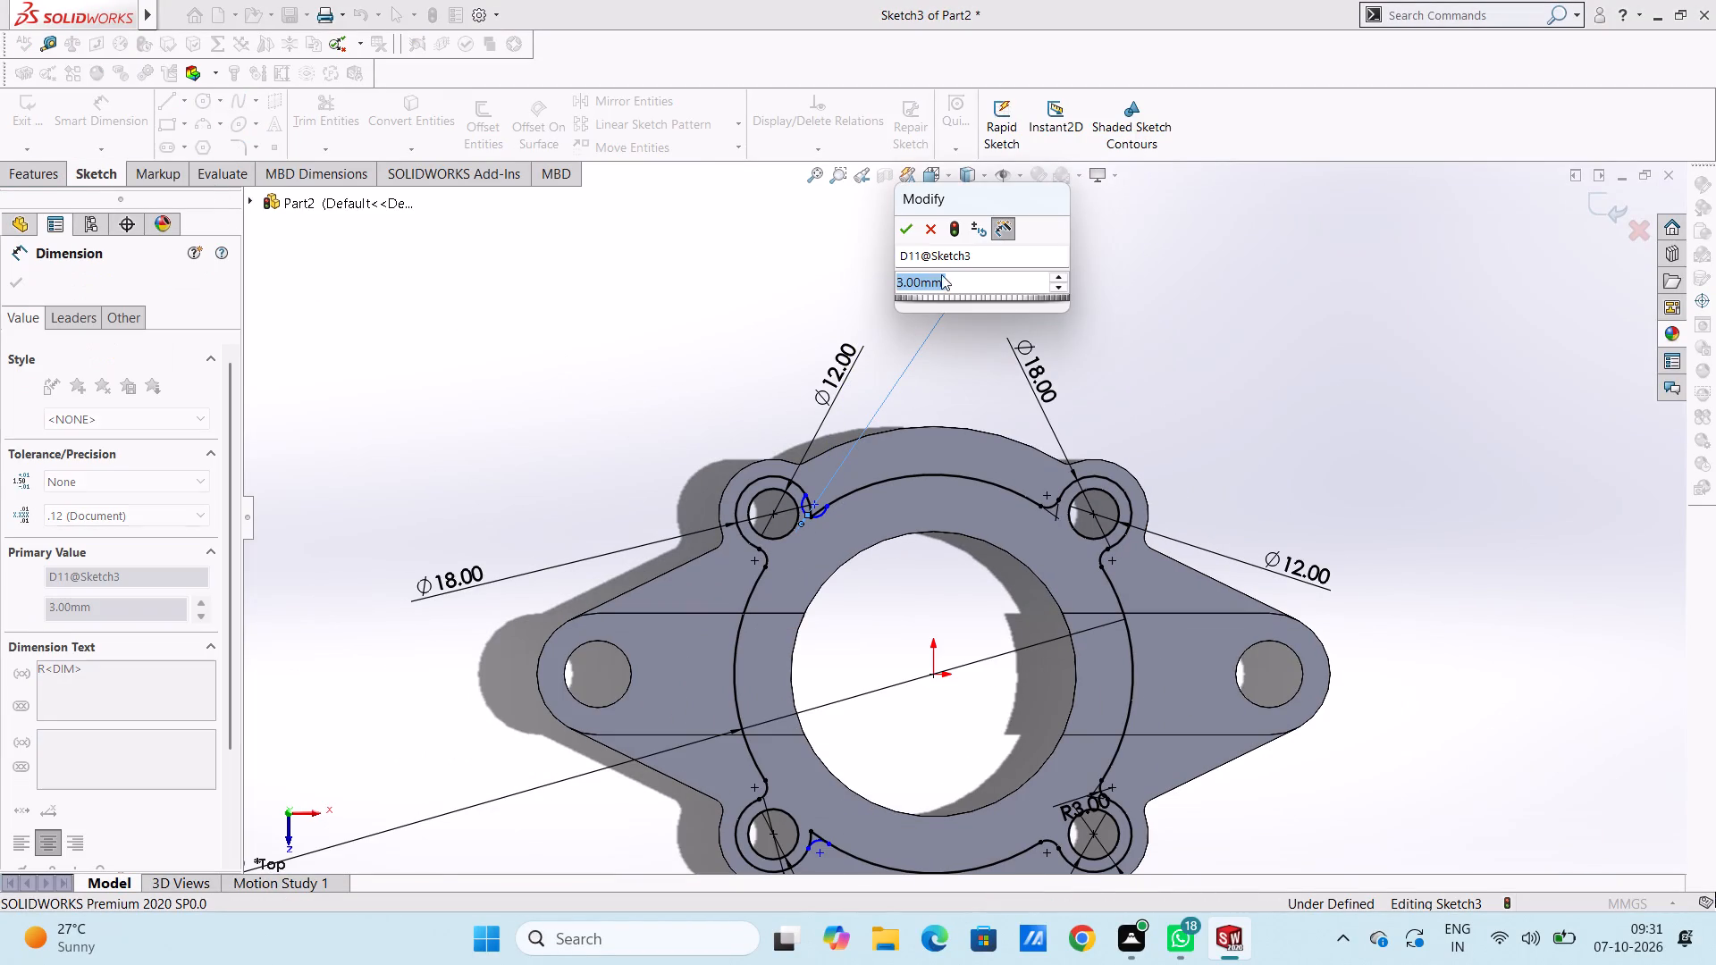
click(903, 229)
click(845, 255)
Dimension the small arc beside the lower-left lobe hole with a 3 mm radius.
scroll(876, 585, up, 4)
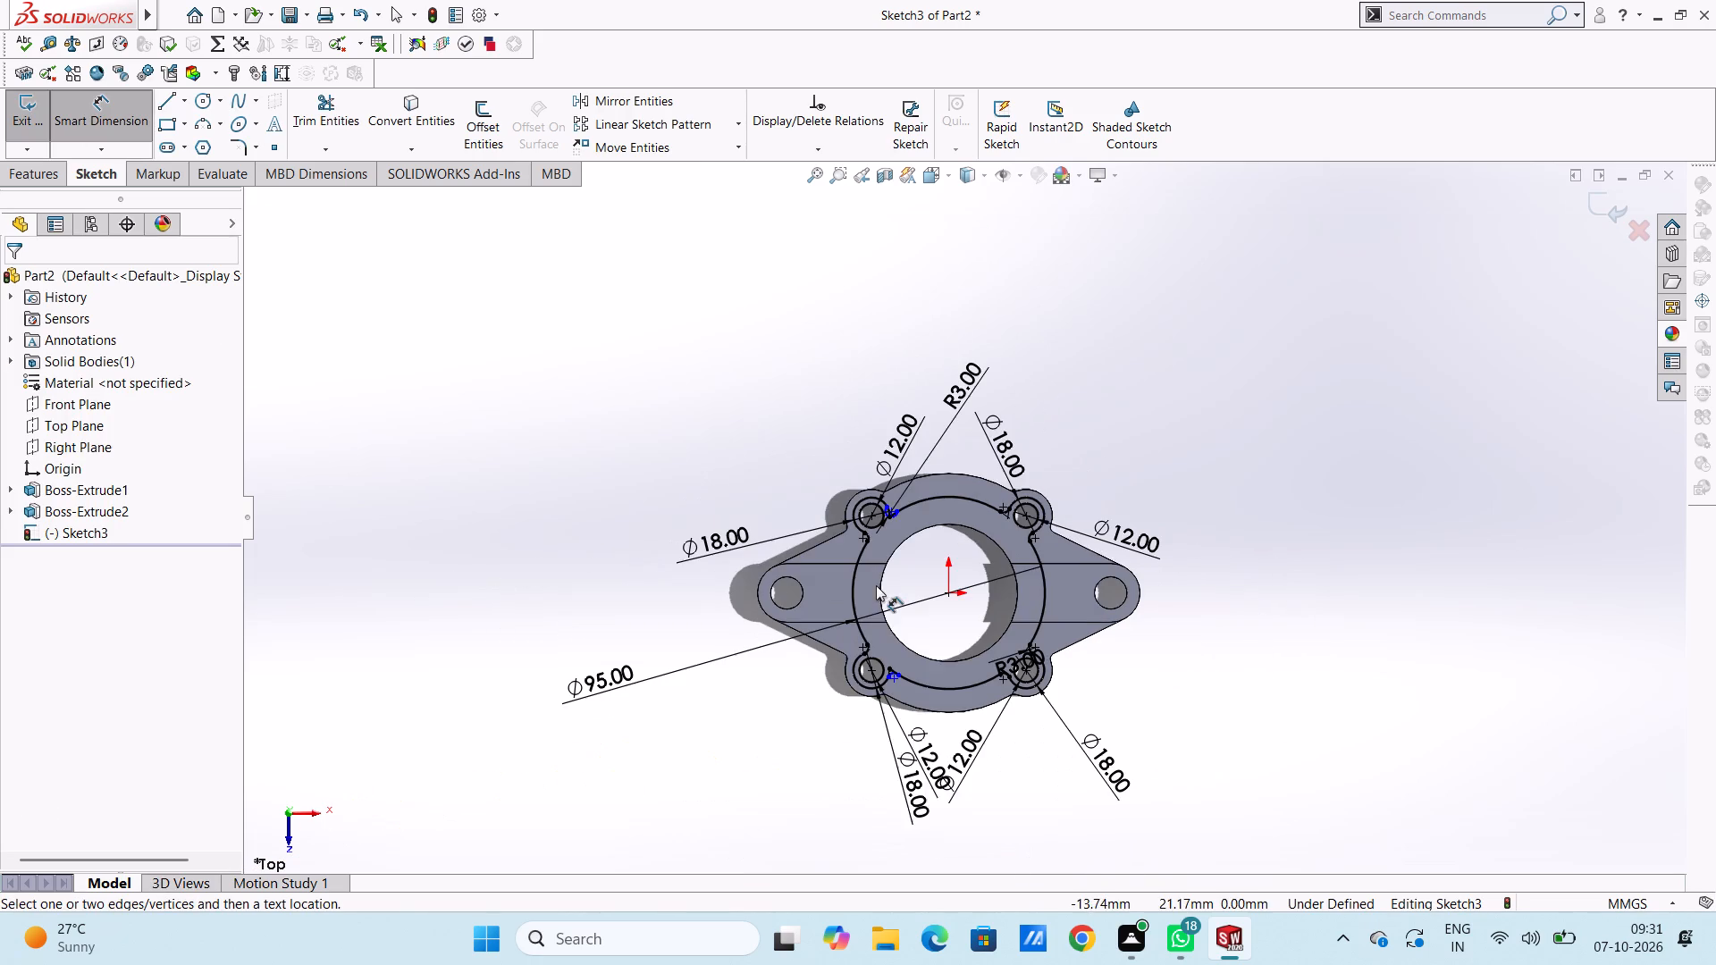
scroll(901, 793, down, 3)
scroll(1003, 554, down, 4)
scroll(930, 558, down, 2)
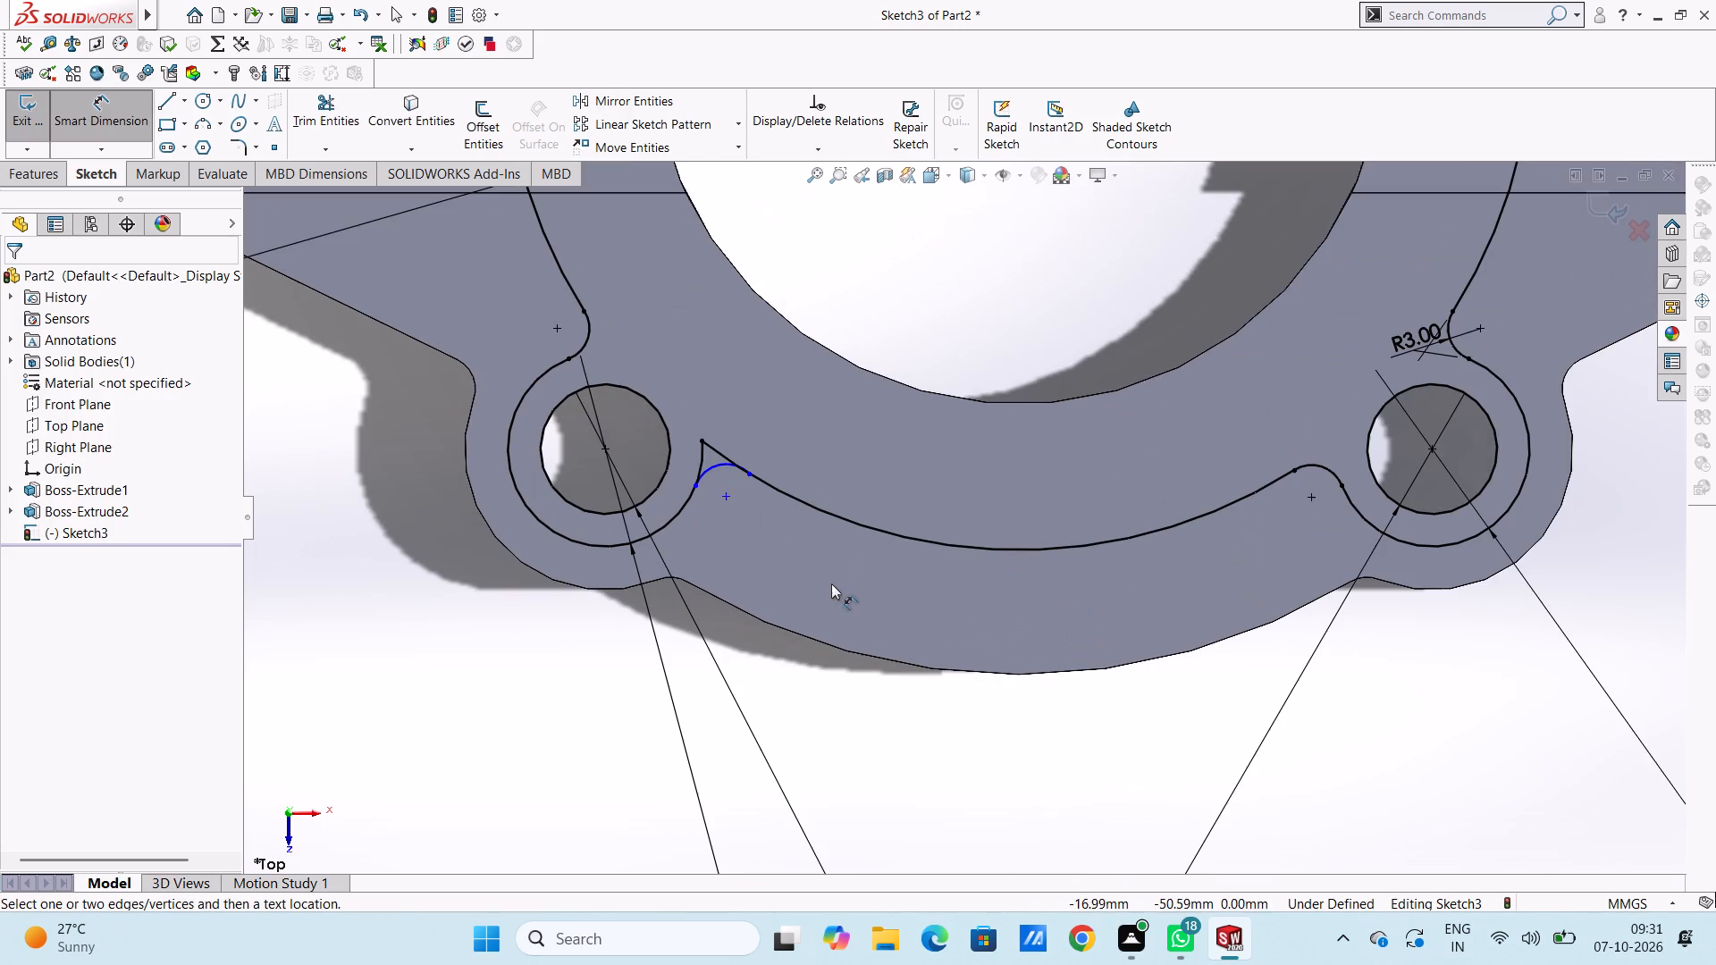
click(716, 466)
scroll(866, 765, up, 2)
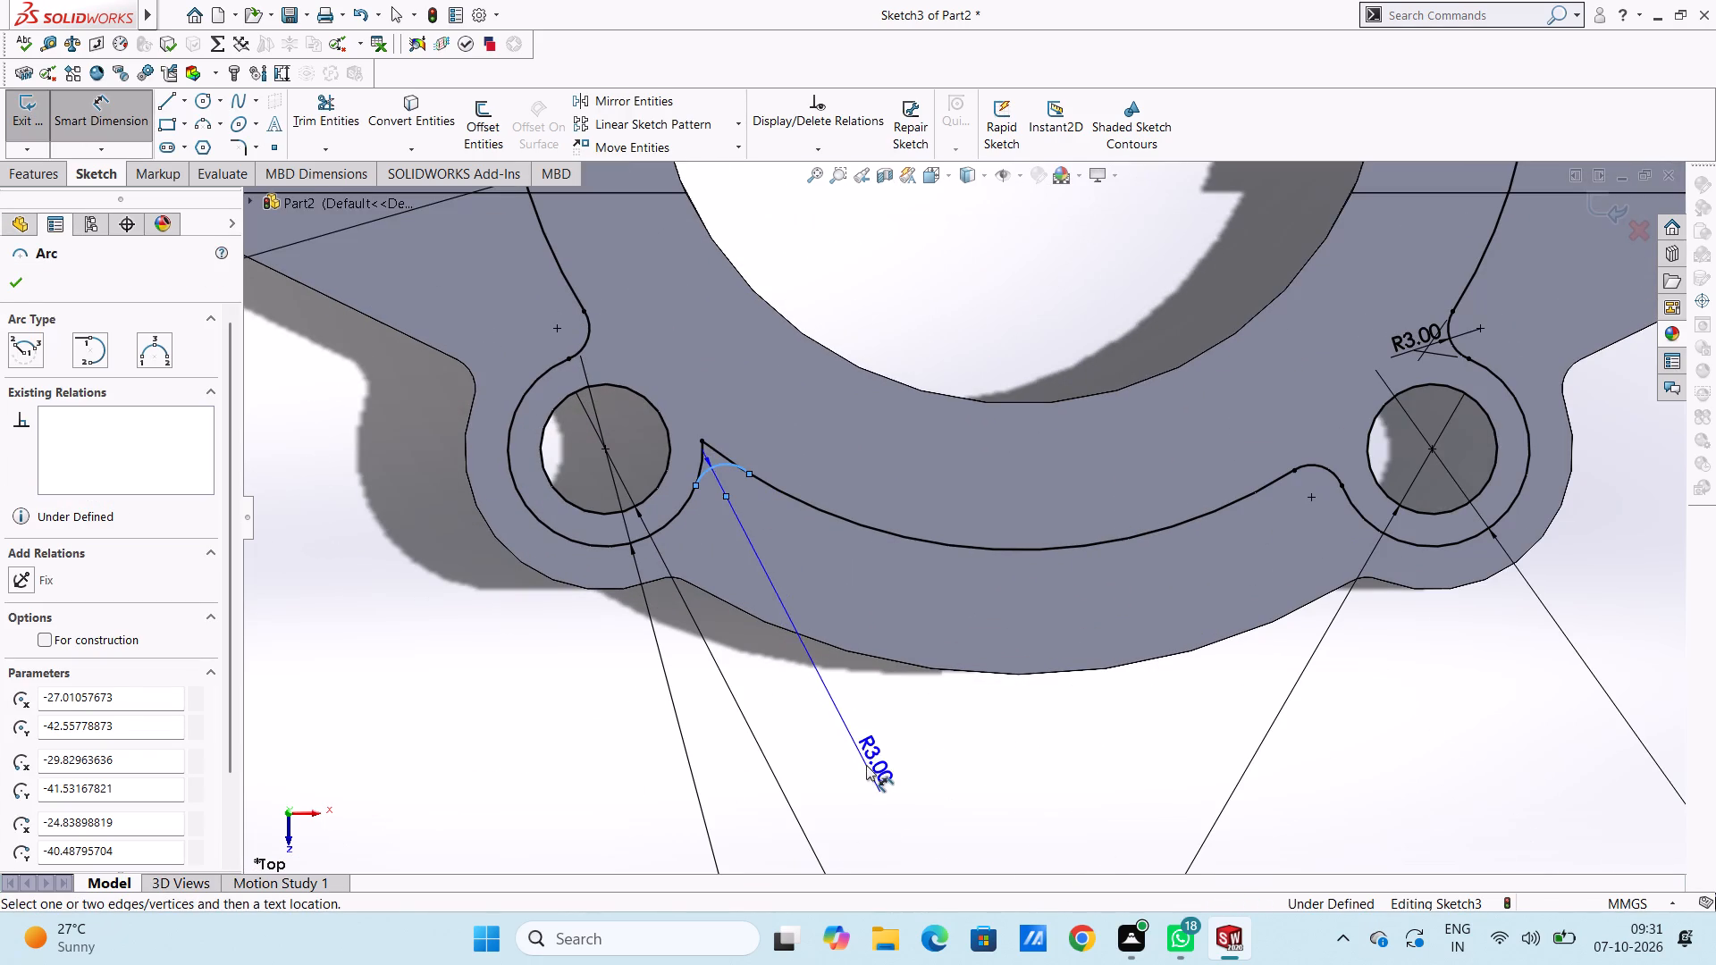
scroll(866, 765, up, 2)
click(984, 843)
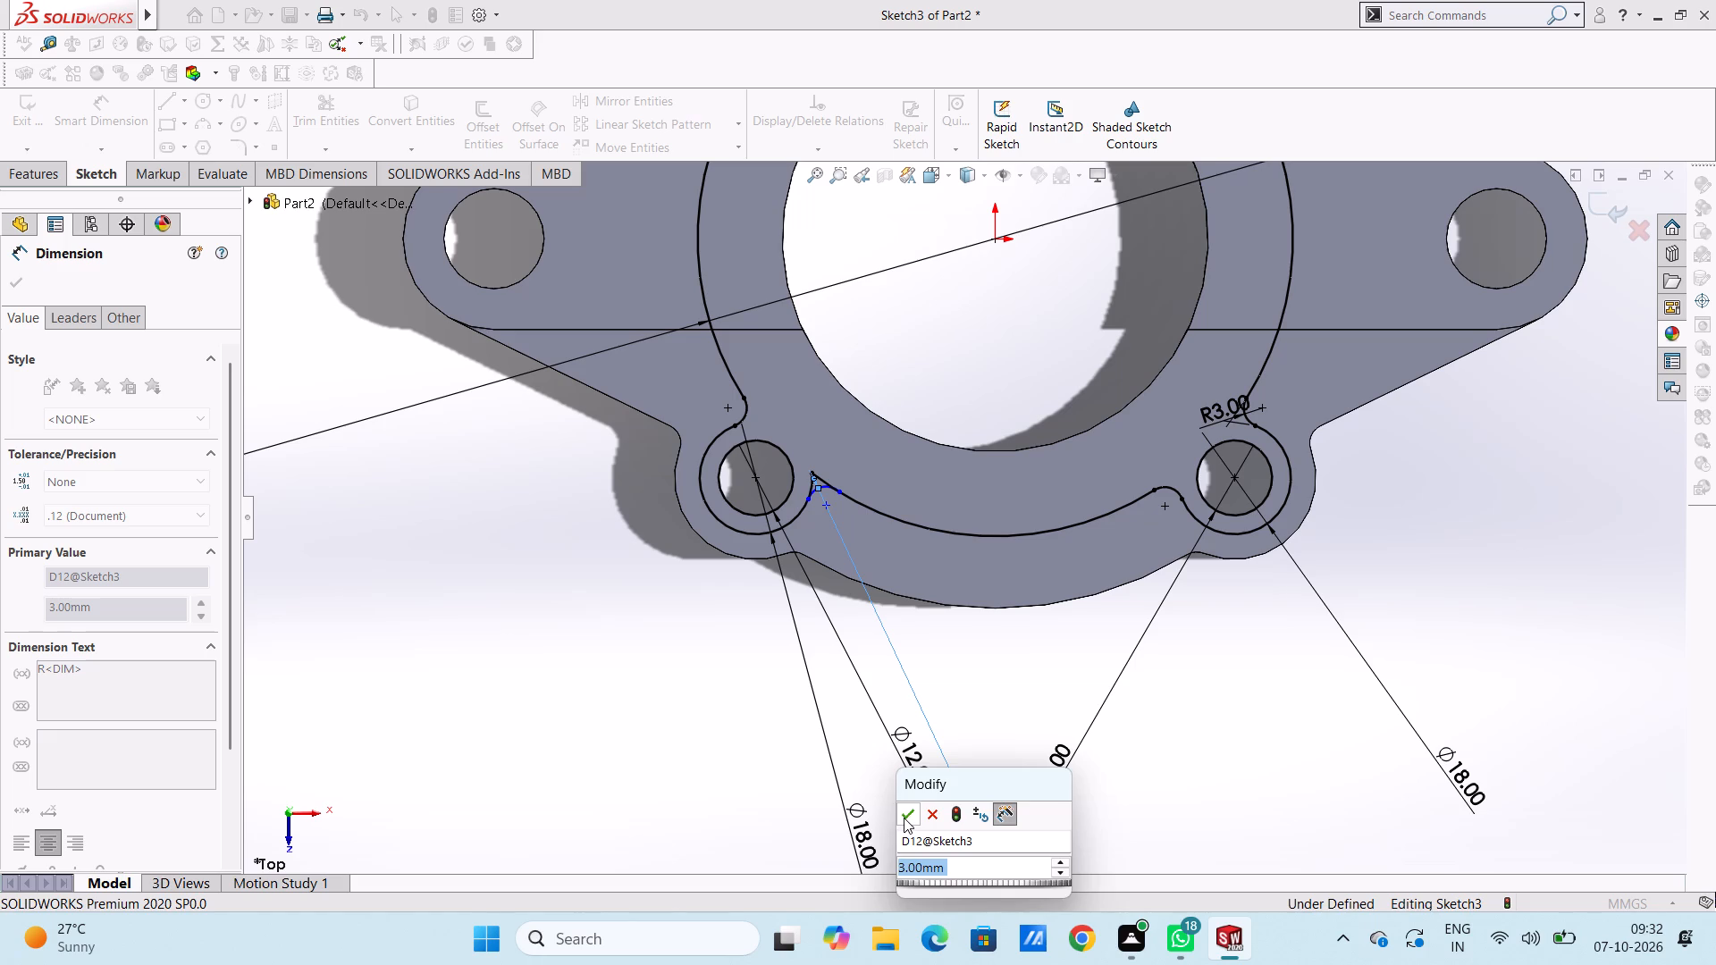
click(904, 818)
click(874, 788)
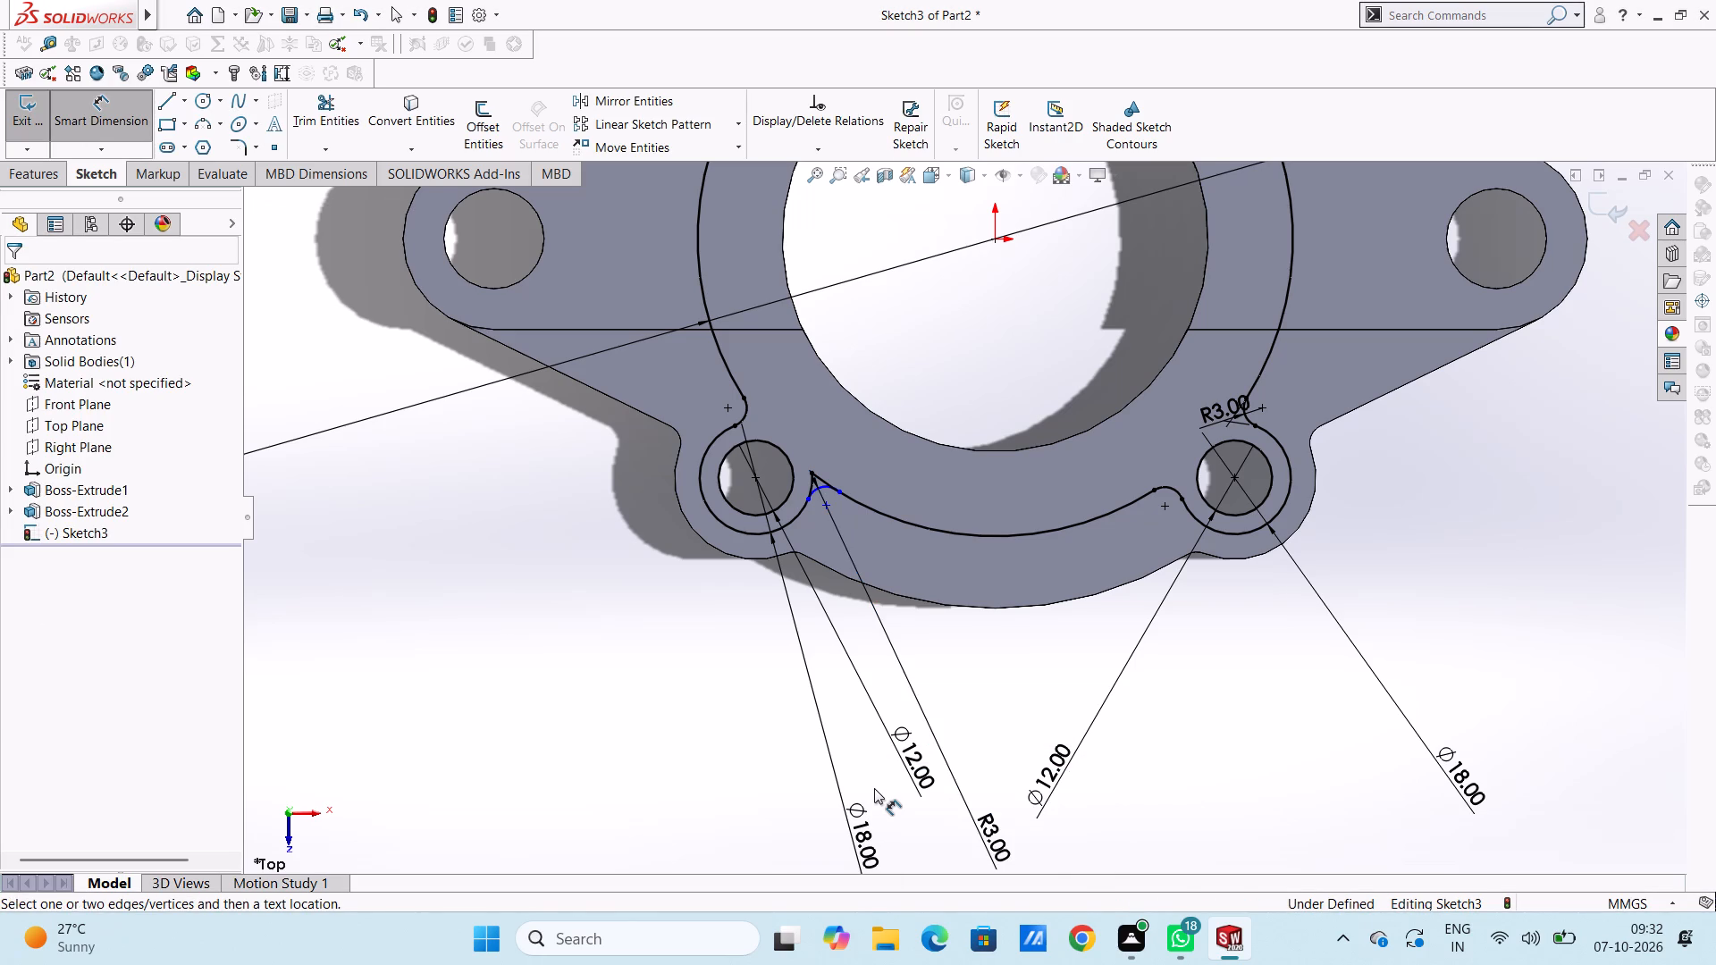
Make the 3 mm arc beside the lower-left lobe hole tangent to both the 95 mm arc and the 18 mm arc.
key(Escape)
scroll(795, 501, down, 2)
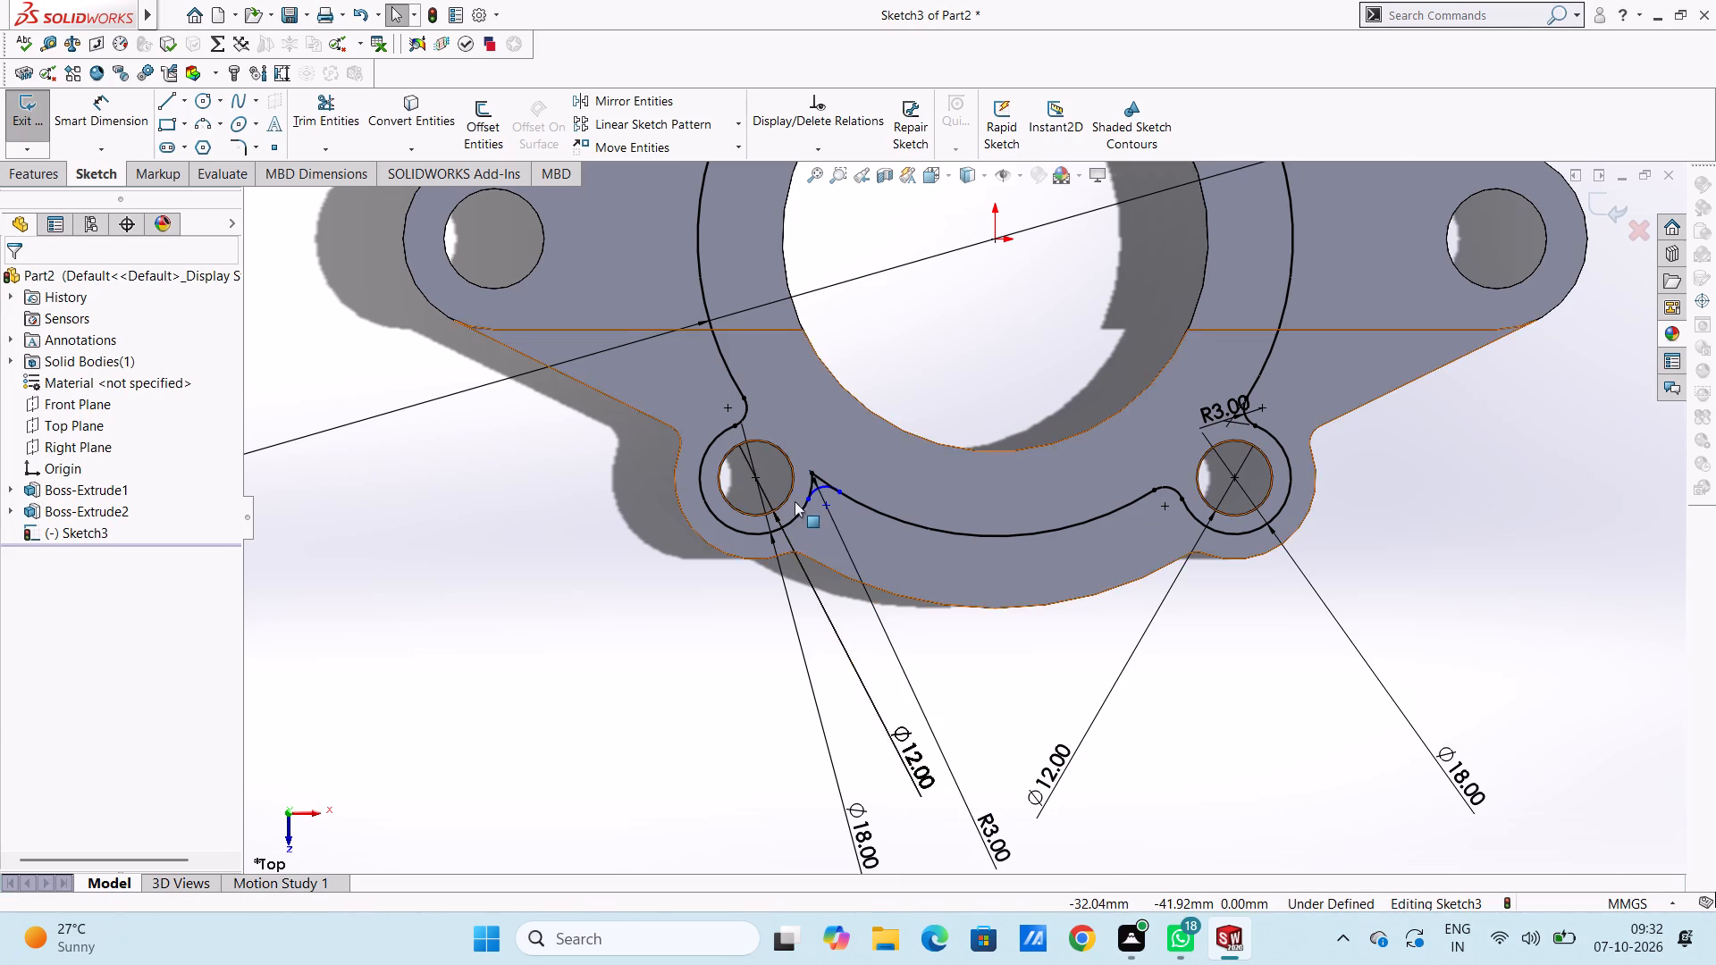
scroll(795, 501, down, 2)
scroll(919, 483, down, 9)
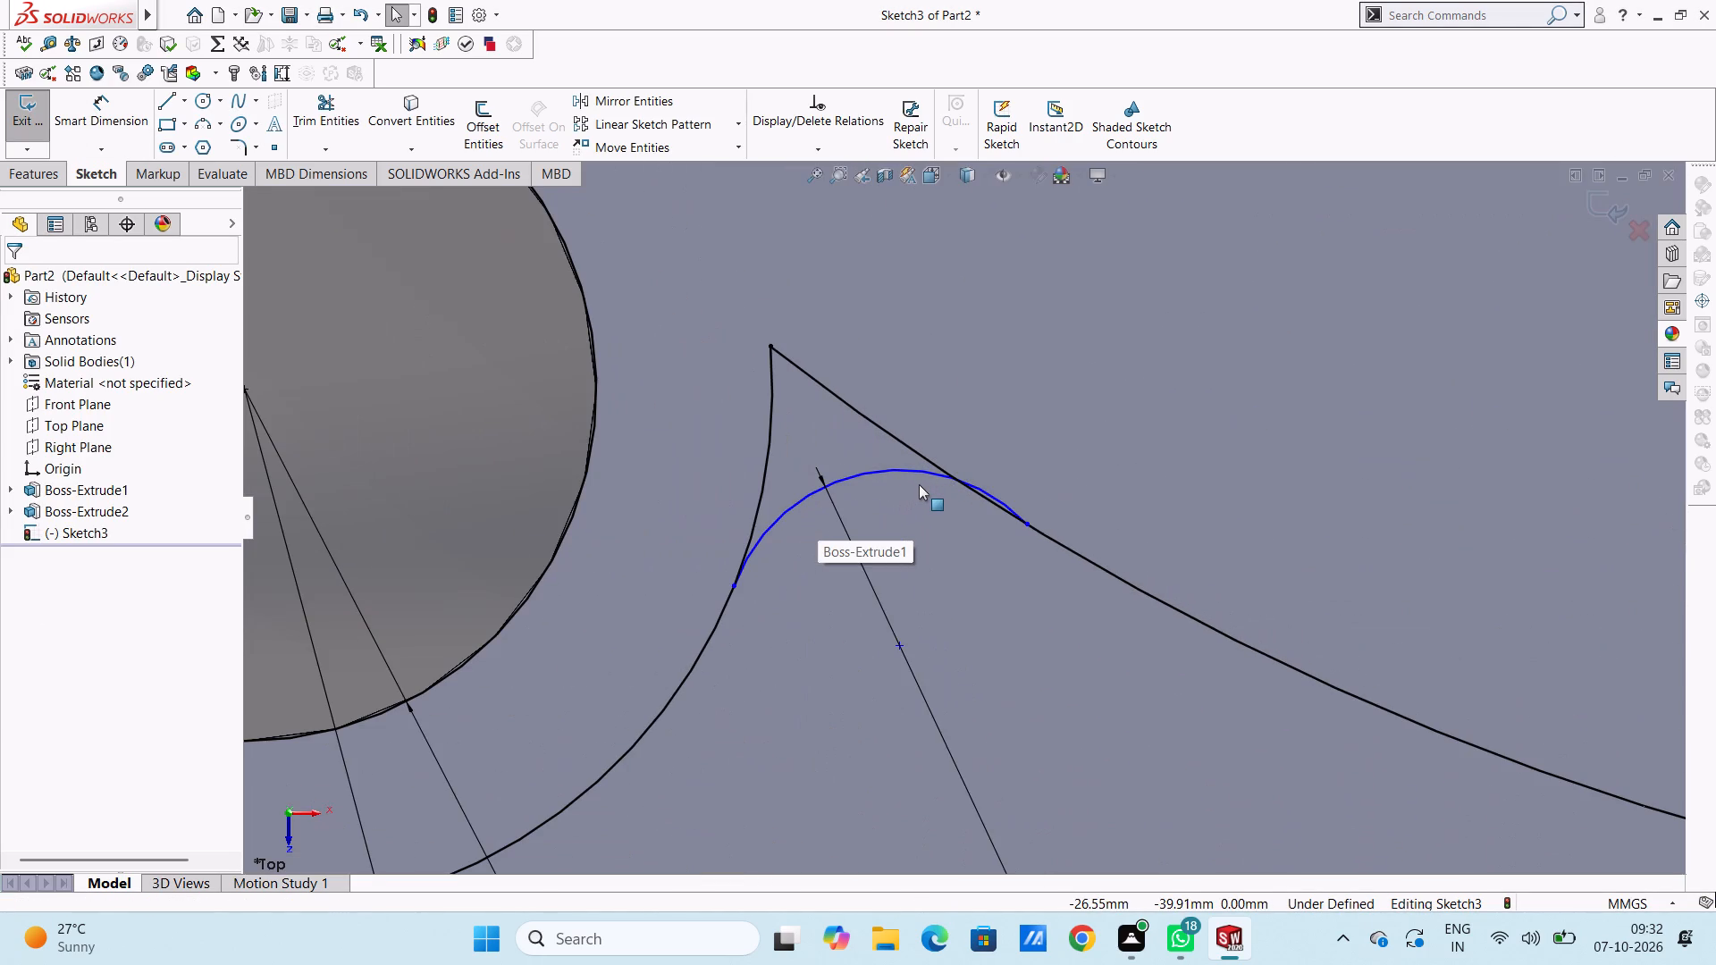
click(881, 470)
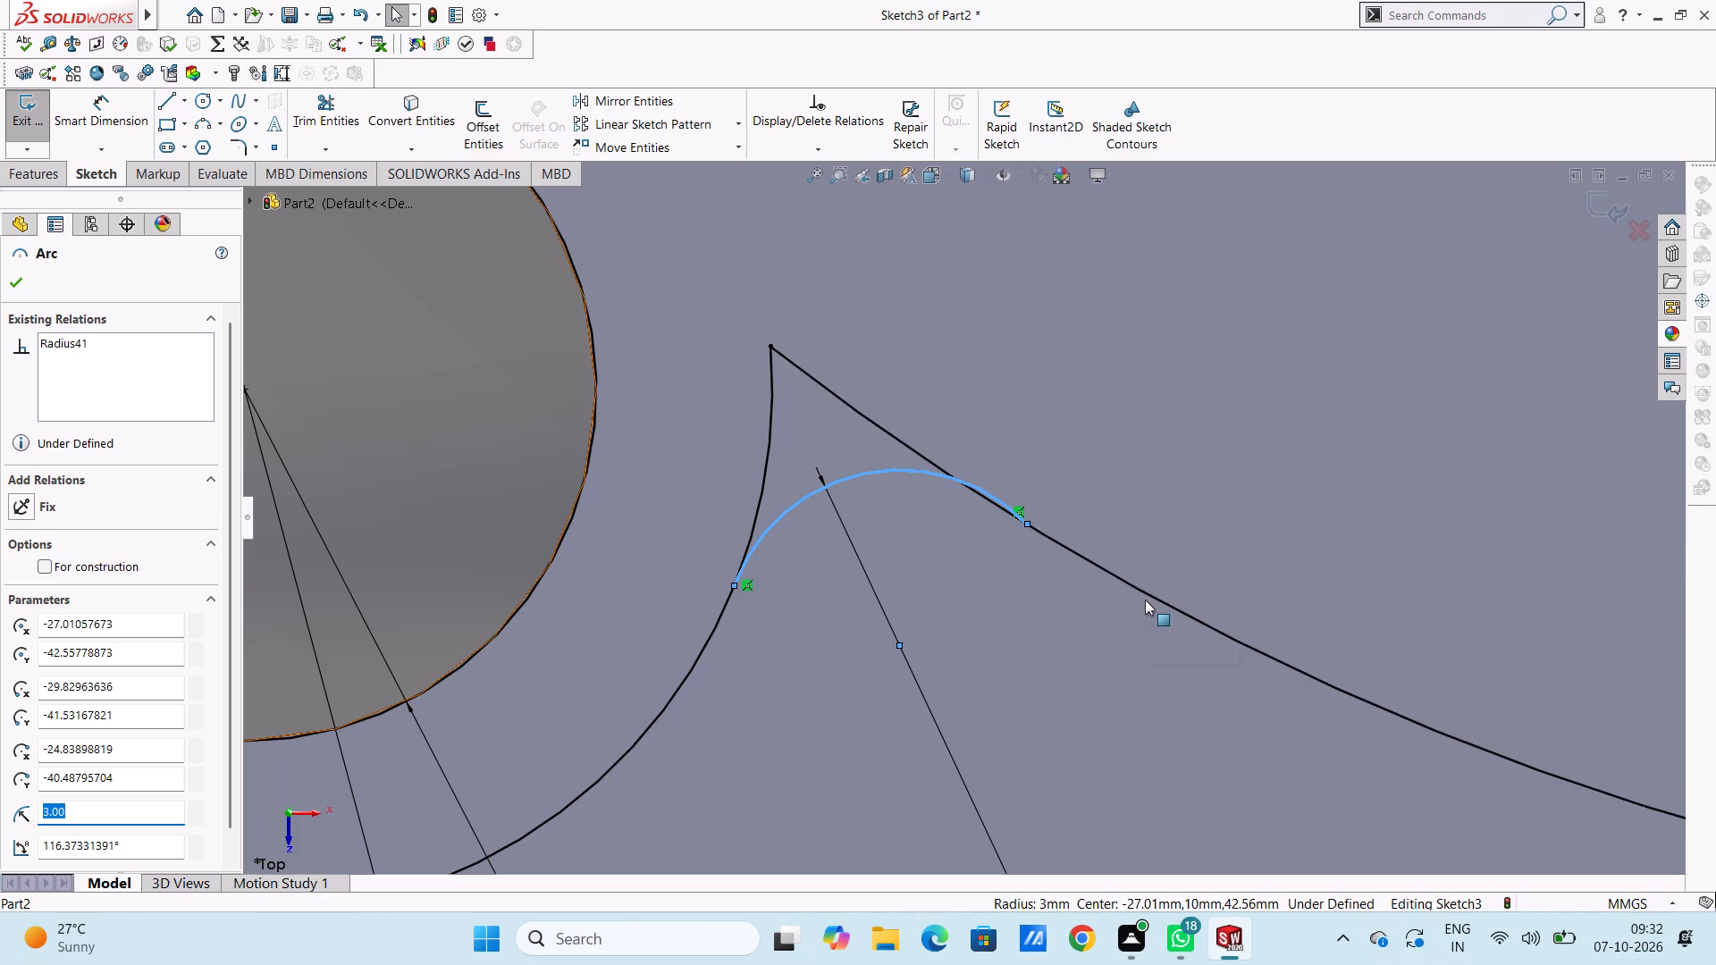
ctrl+click(1145, 599)
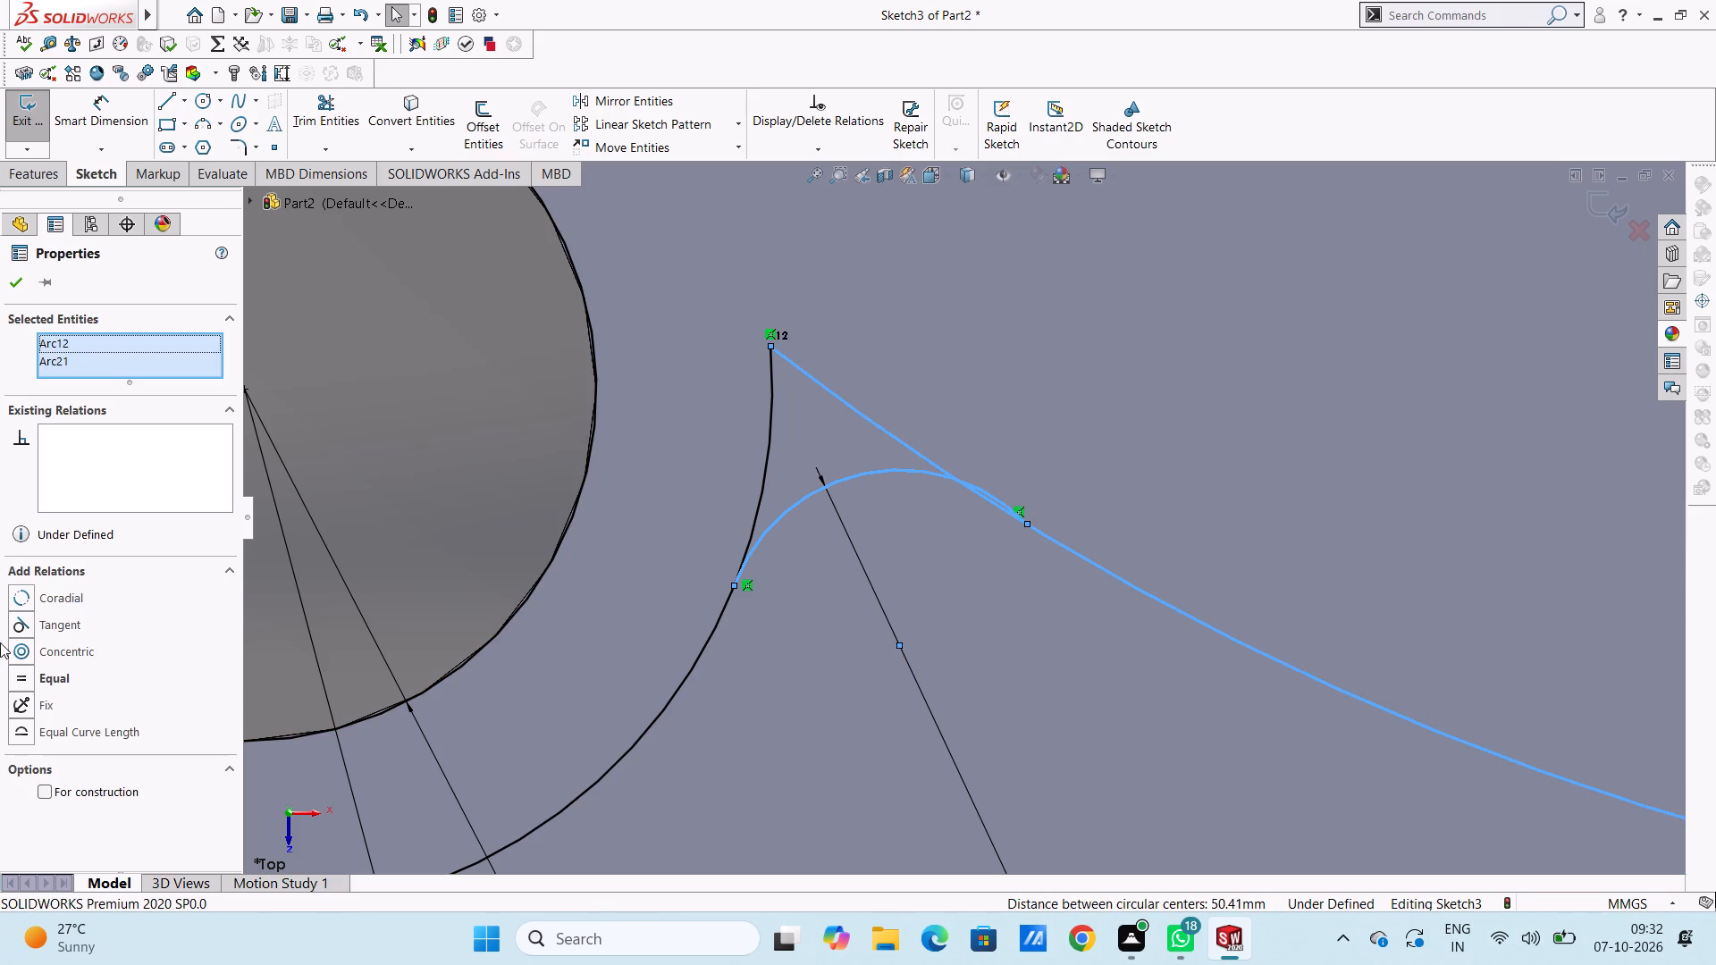
click(21, 625)
click(374, 489)
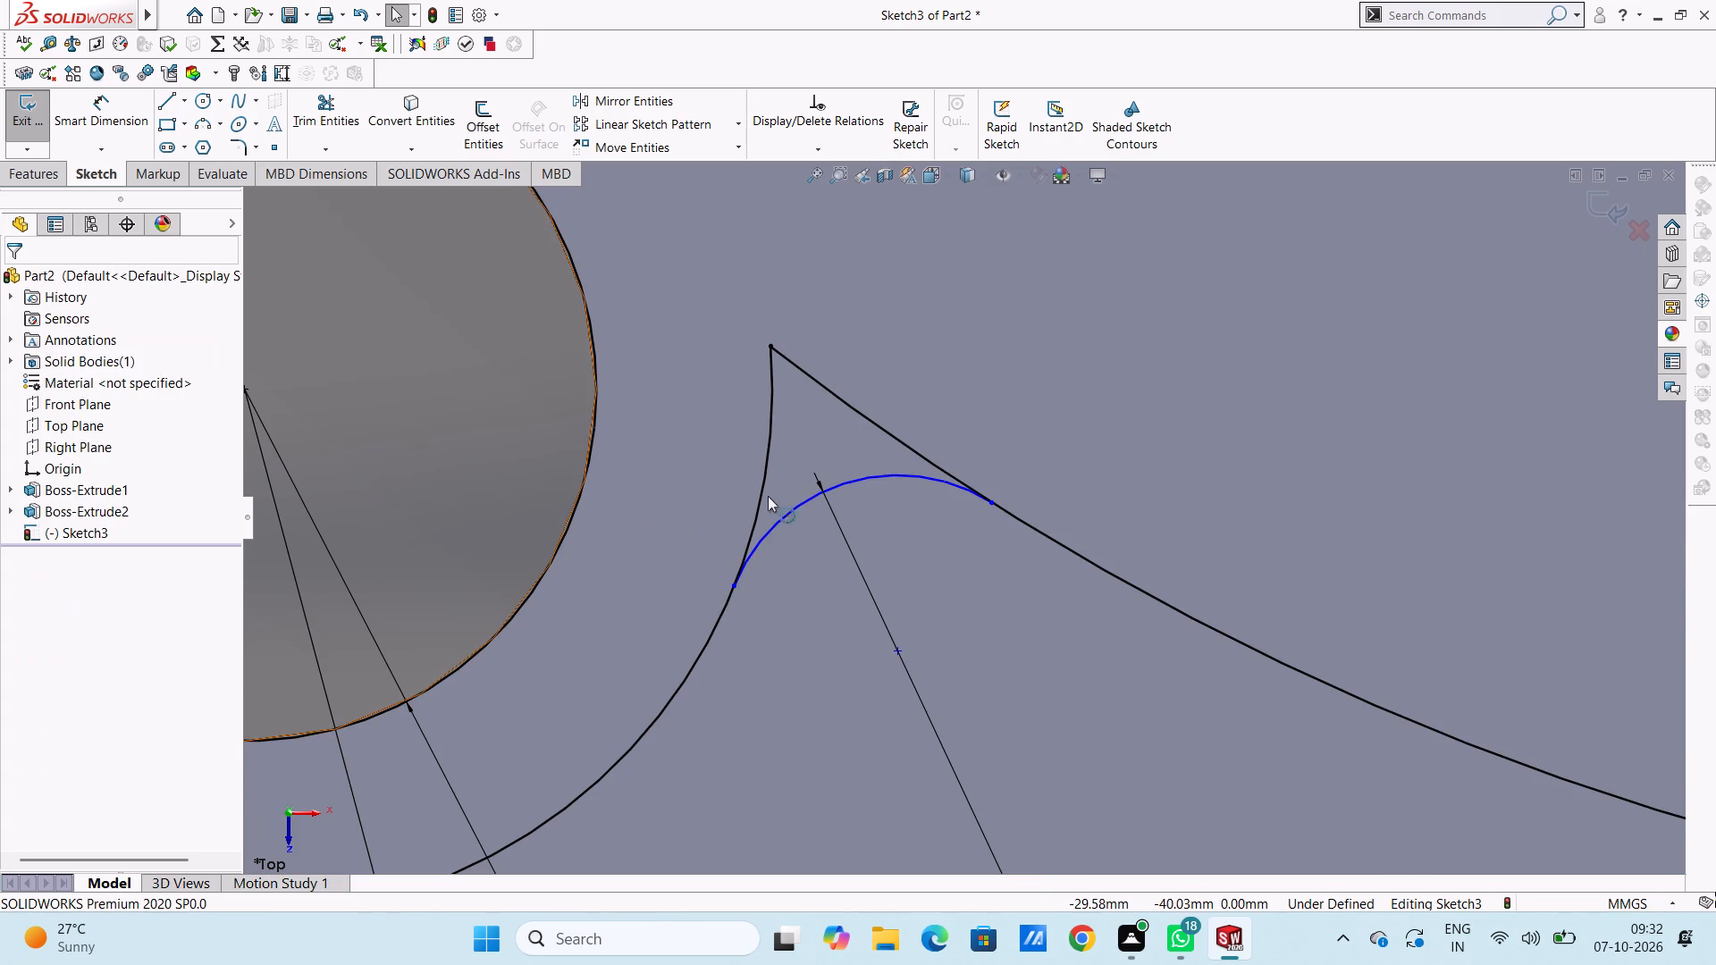
click(795, 513)
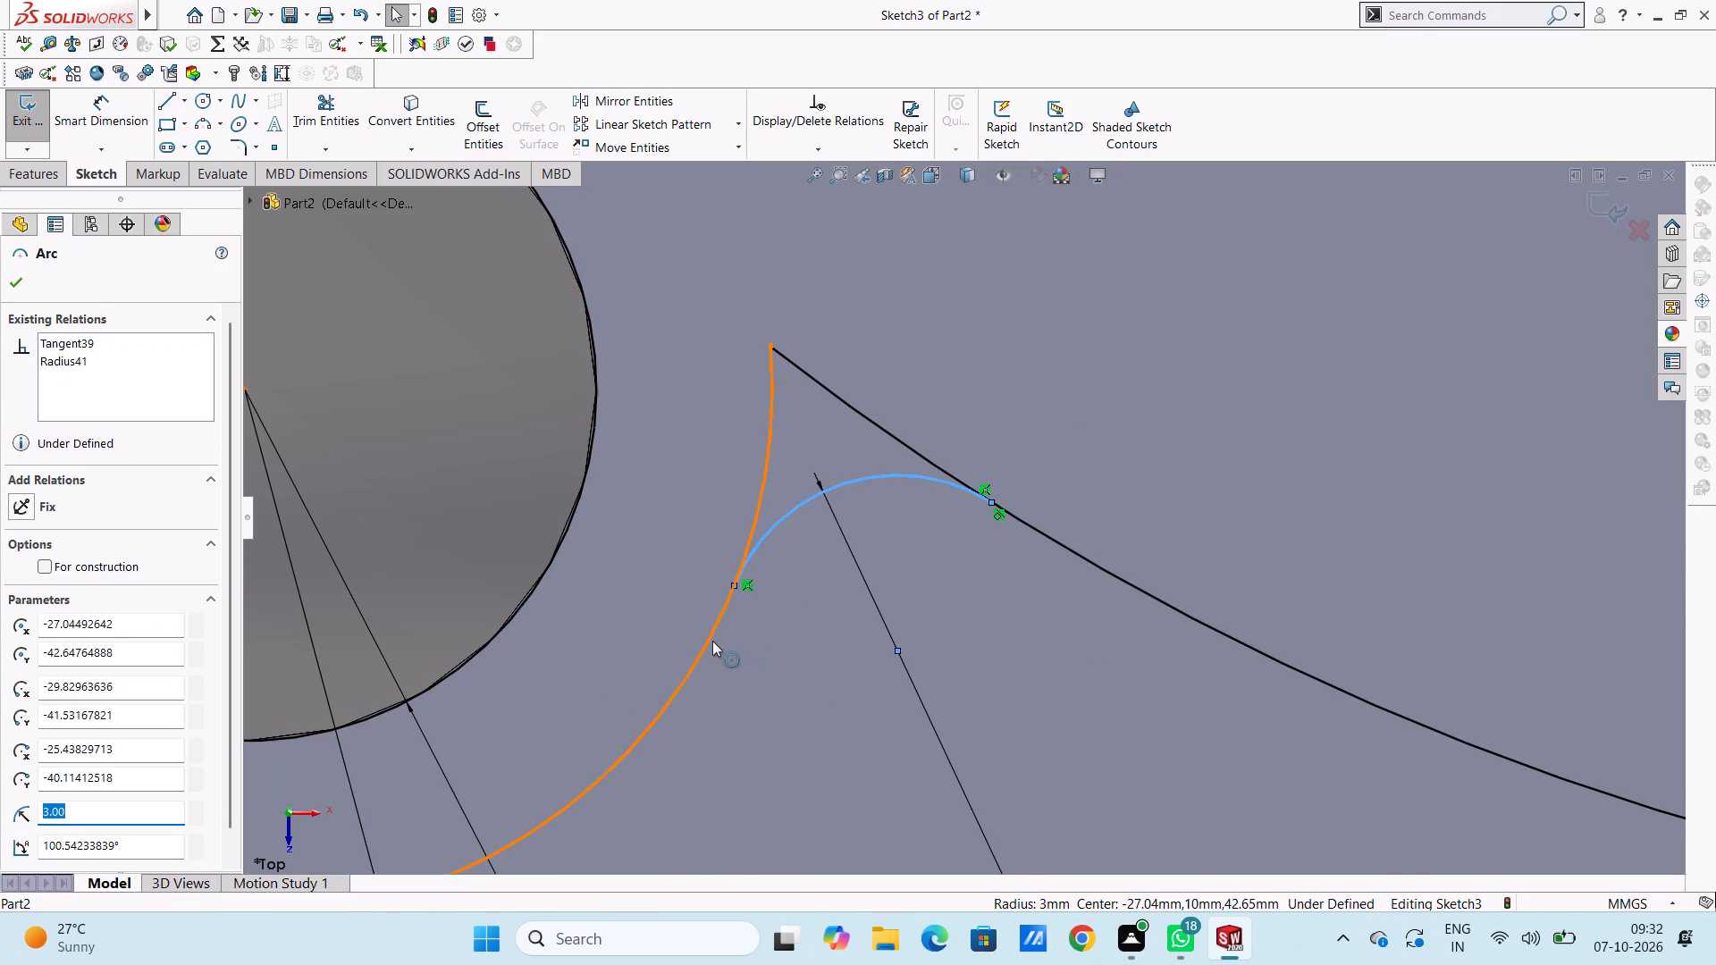
ctrl+click(712, 641)
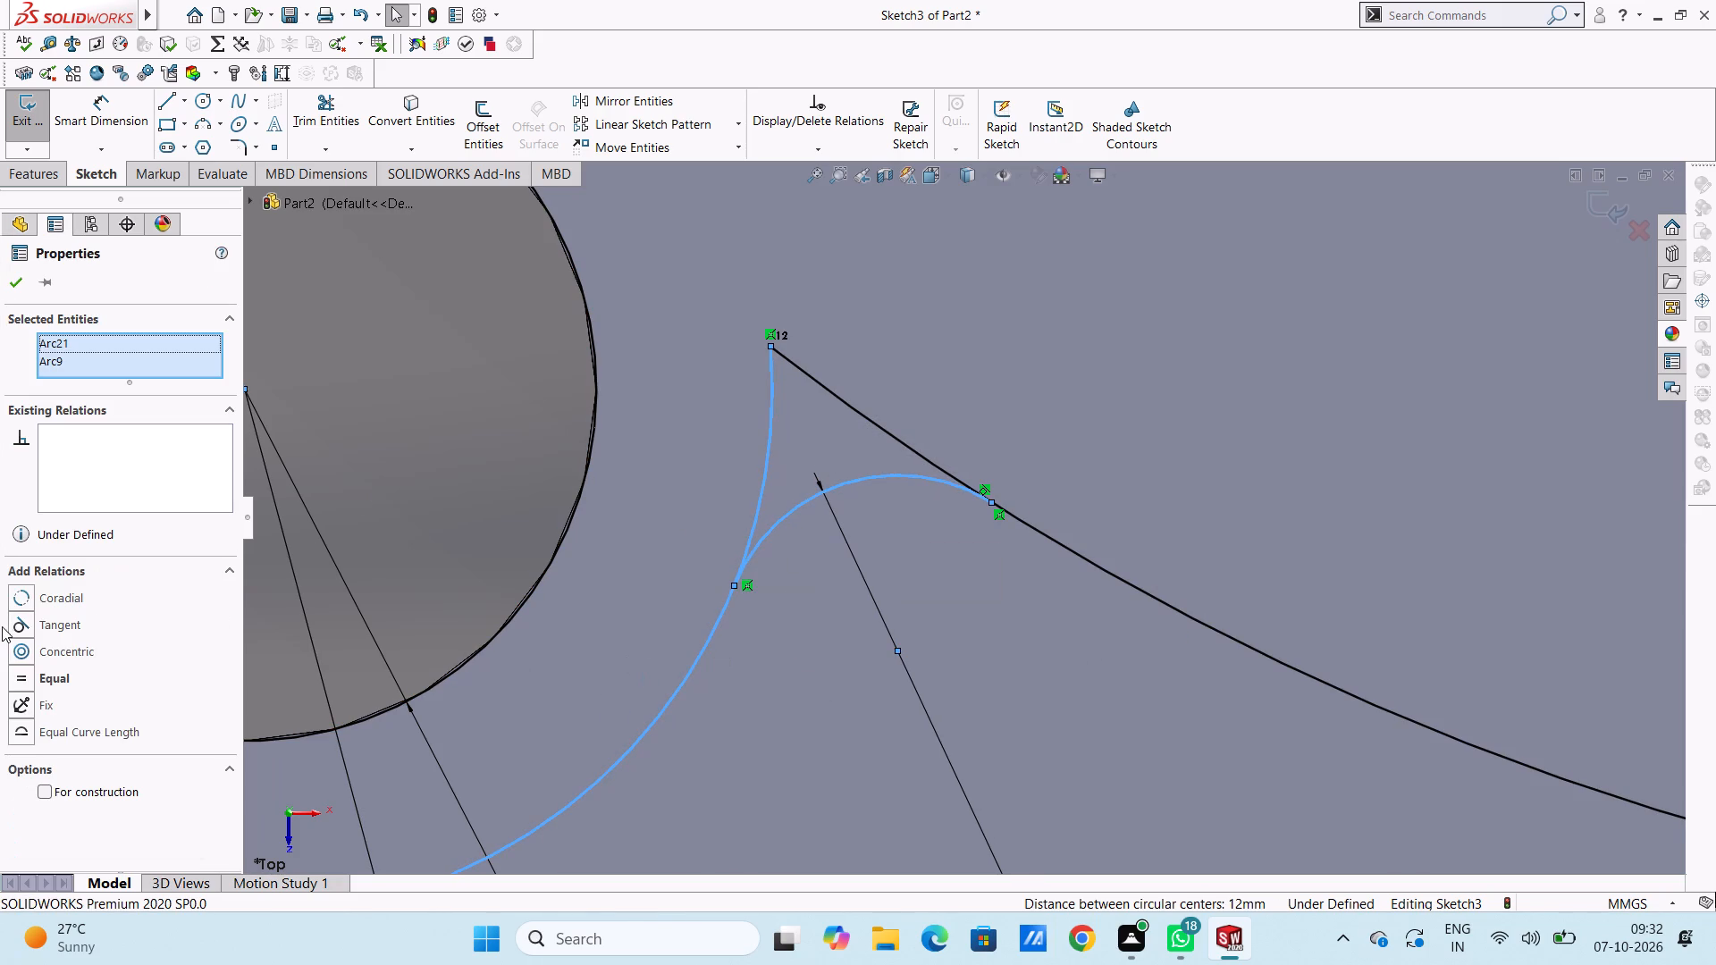
click(17, 619)
click(412, 466)
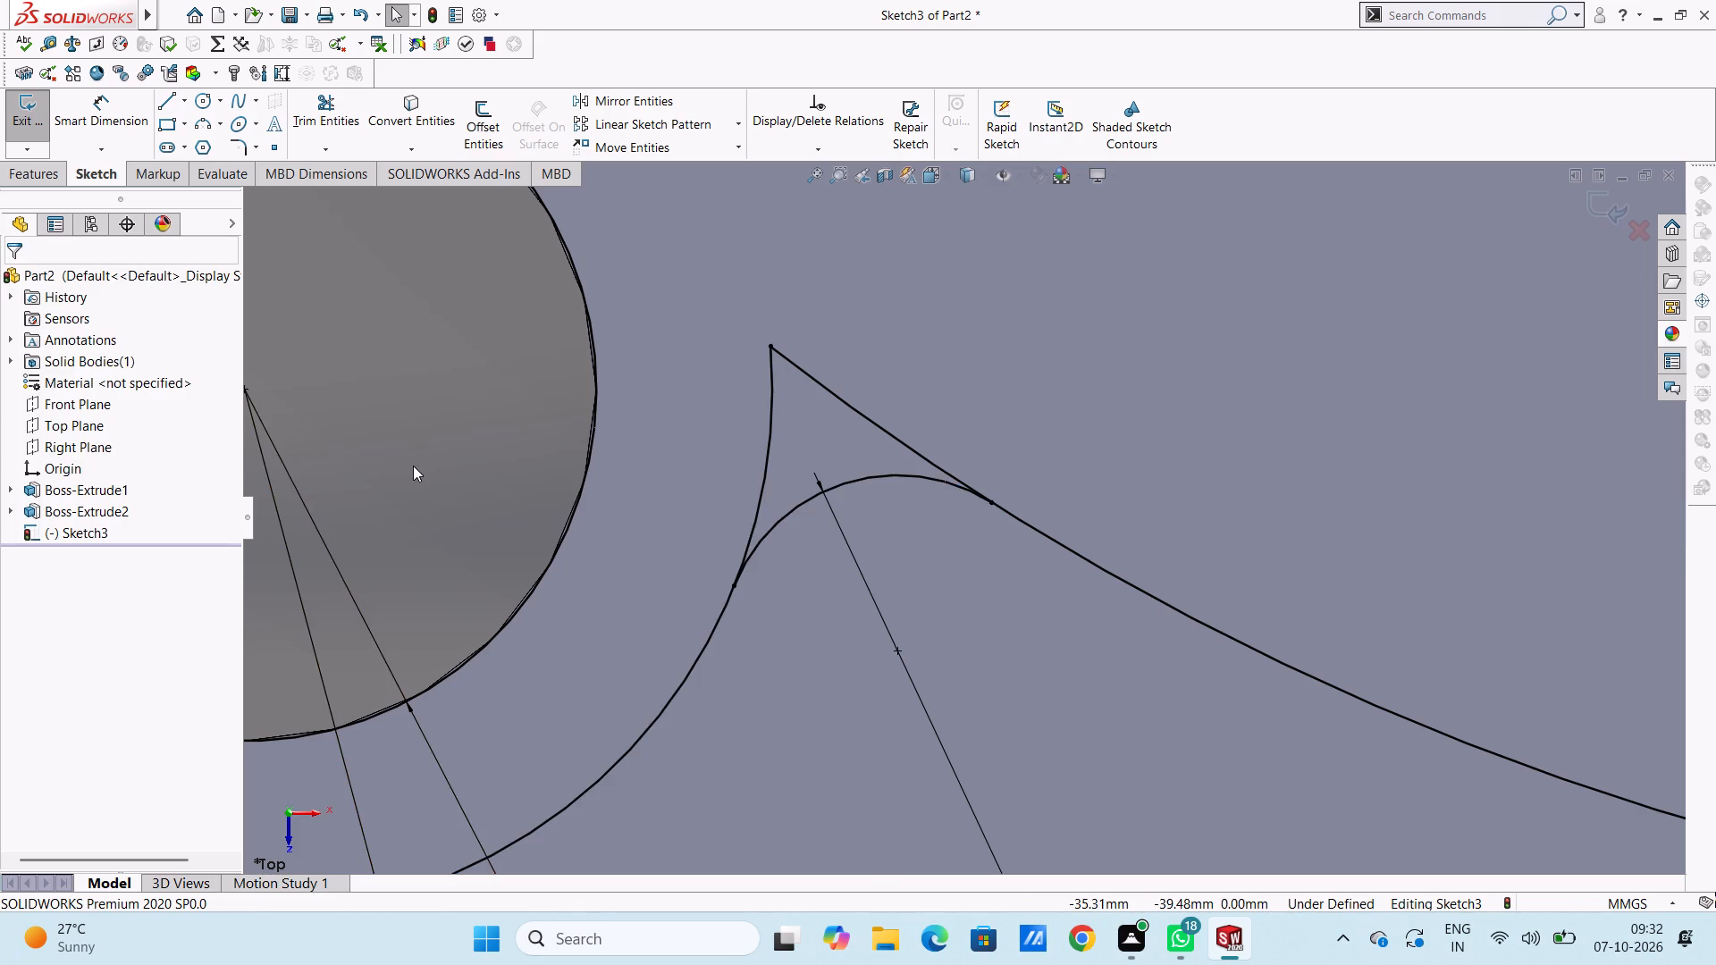
Make the 3 mm arc beside the upper-left lobe hole tangent to both the 95 mm arc and the 18 mm arc.
scroll(413, 466, up, 15)
scroll(844, 304, up, 1)
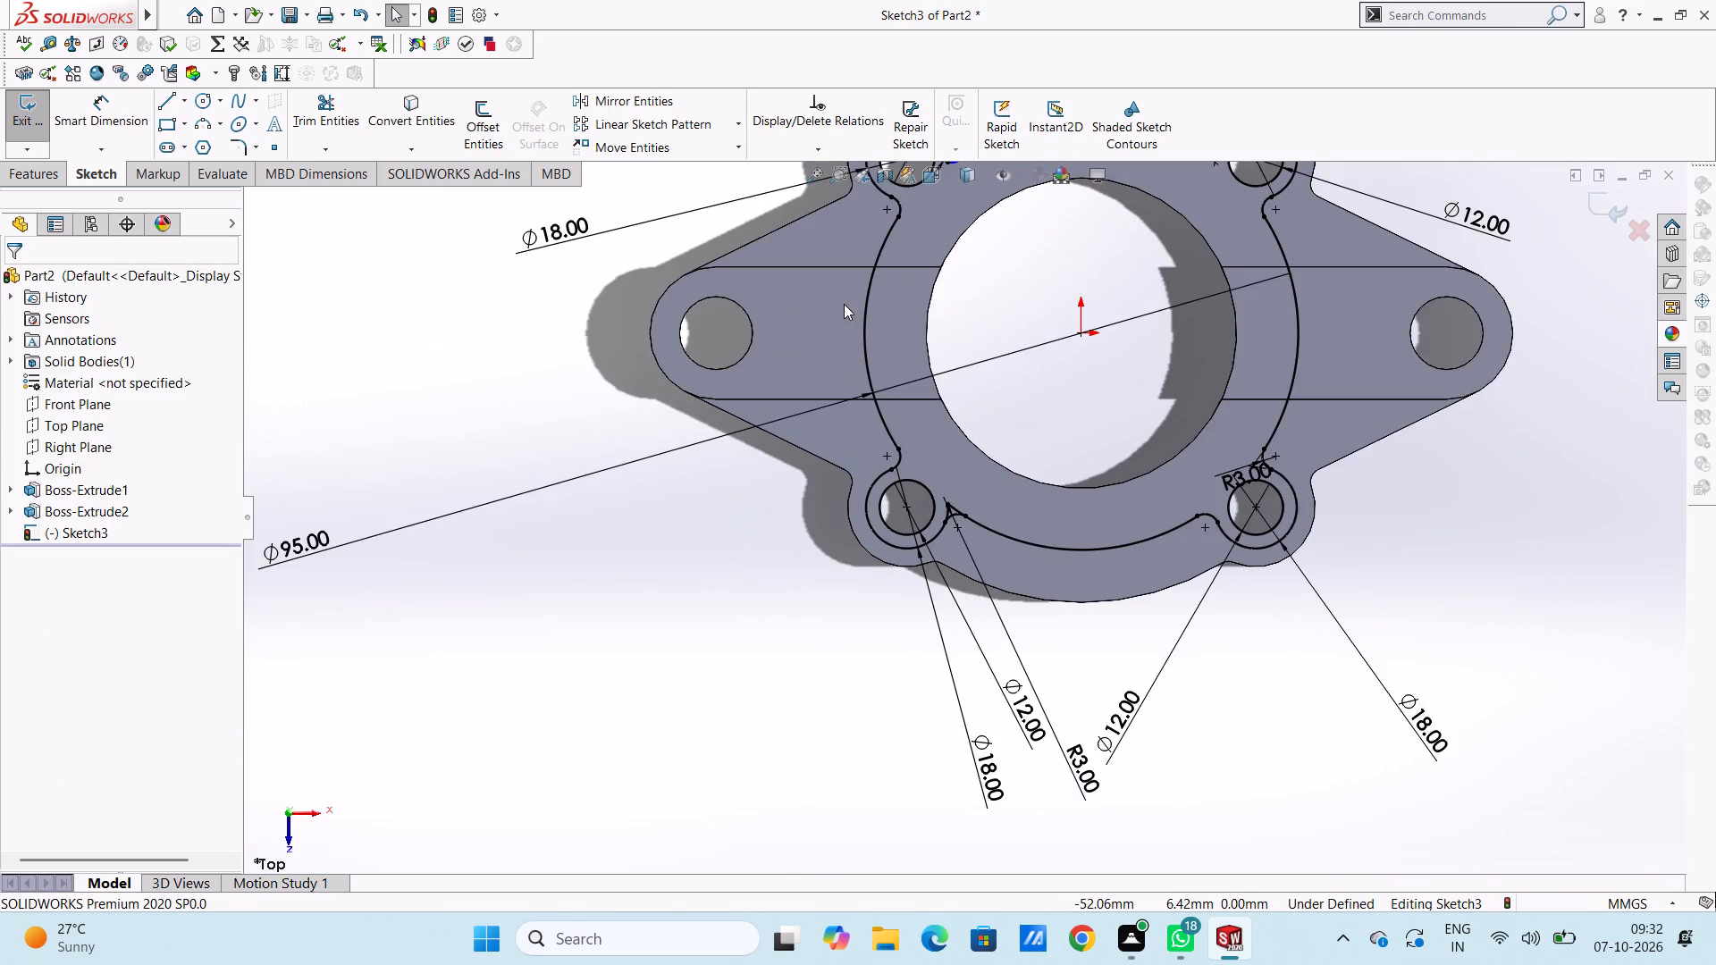
scroll(844, 304, up, 3)
scroll(1030, 353, down, 5)
scroll(855, 395, down, 4)
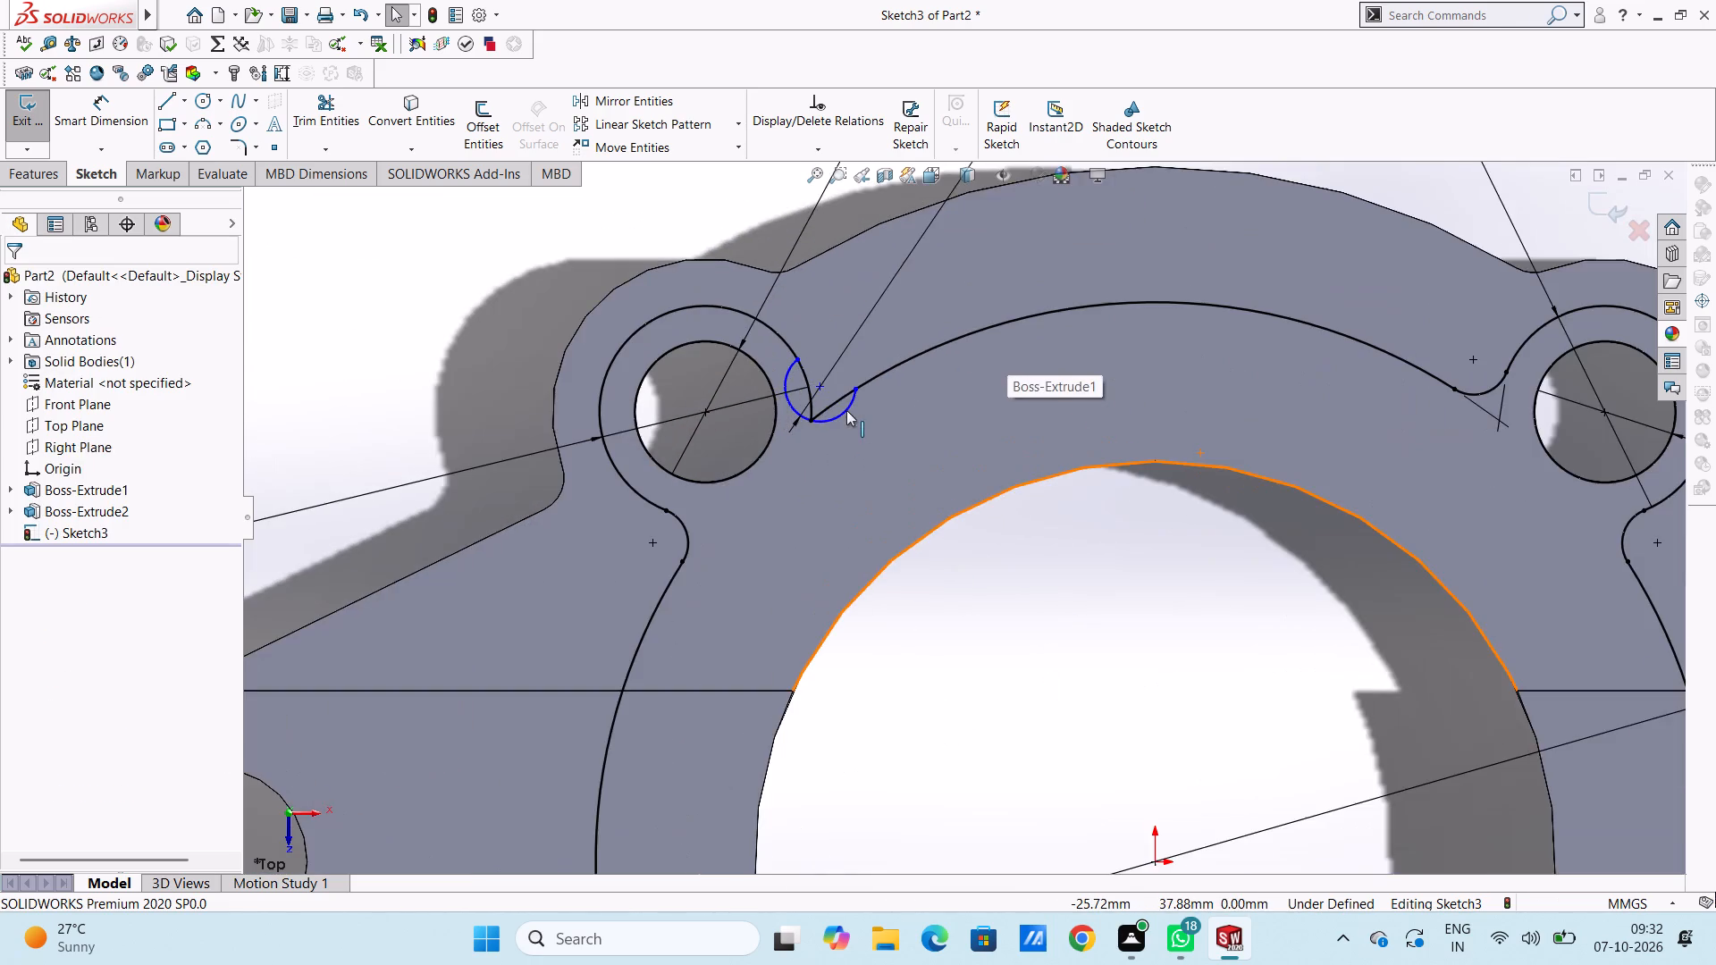
scroll(846, 410, down, 5)
click(839, 481)
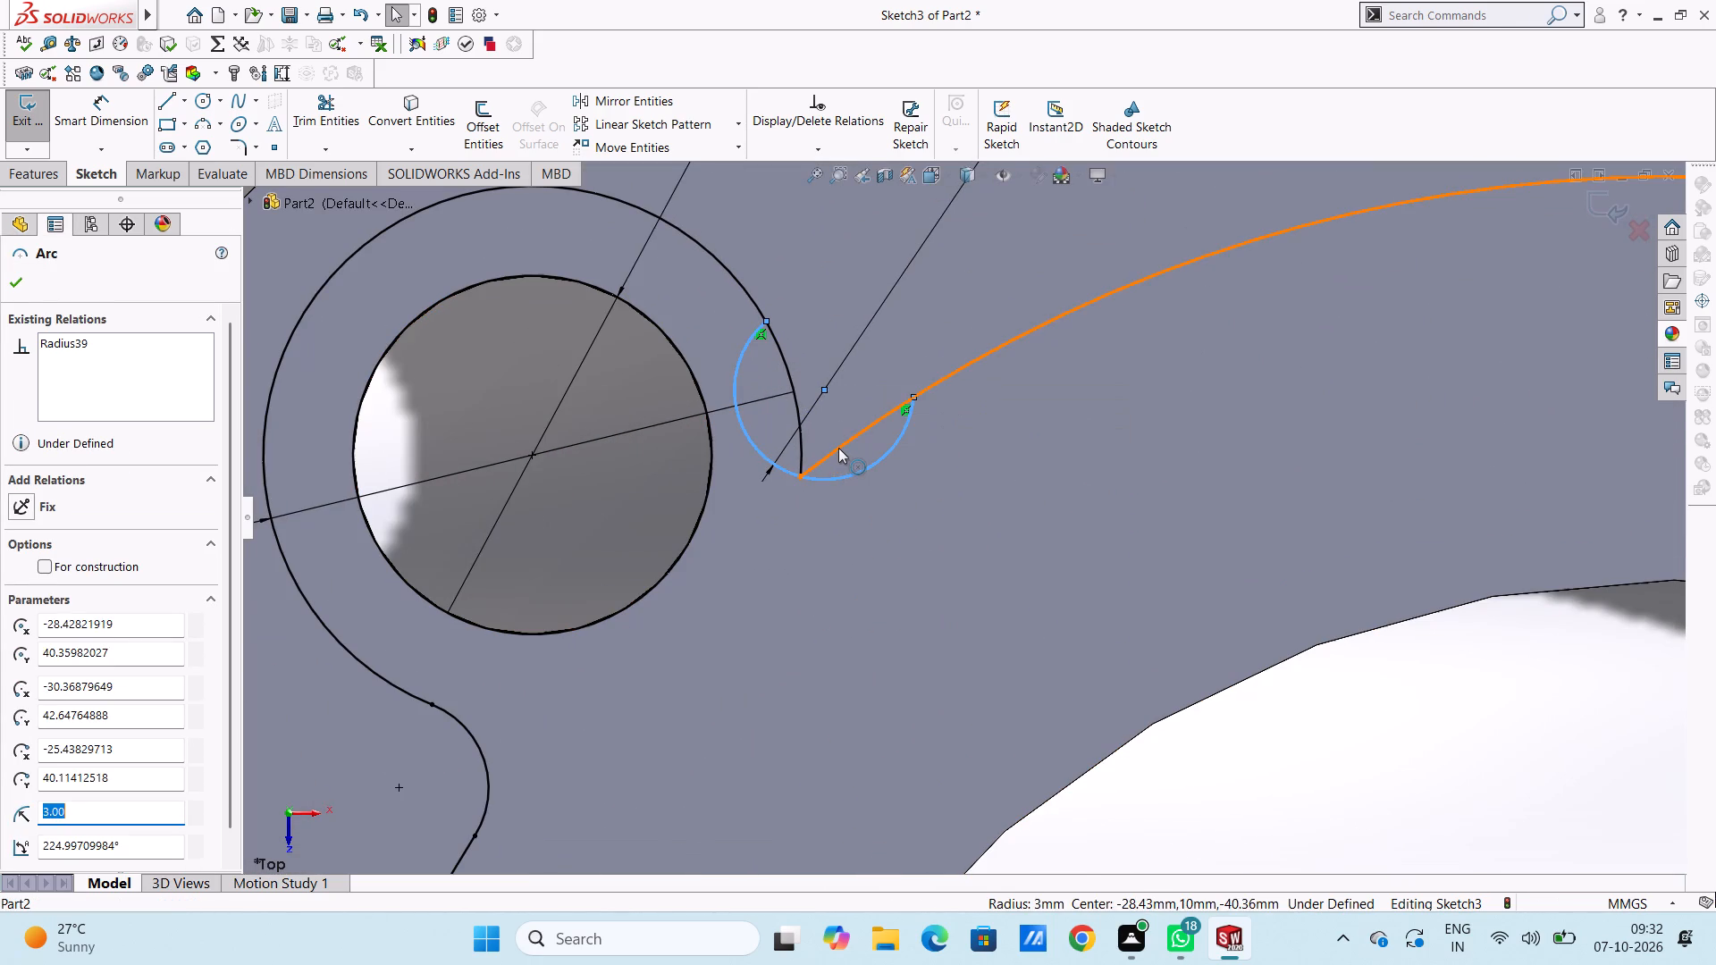
ctrl+click(838, 448)
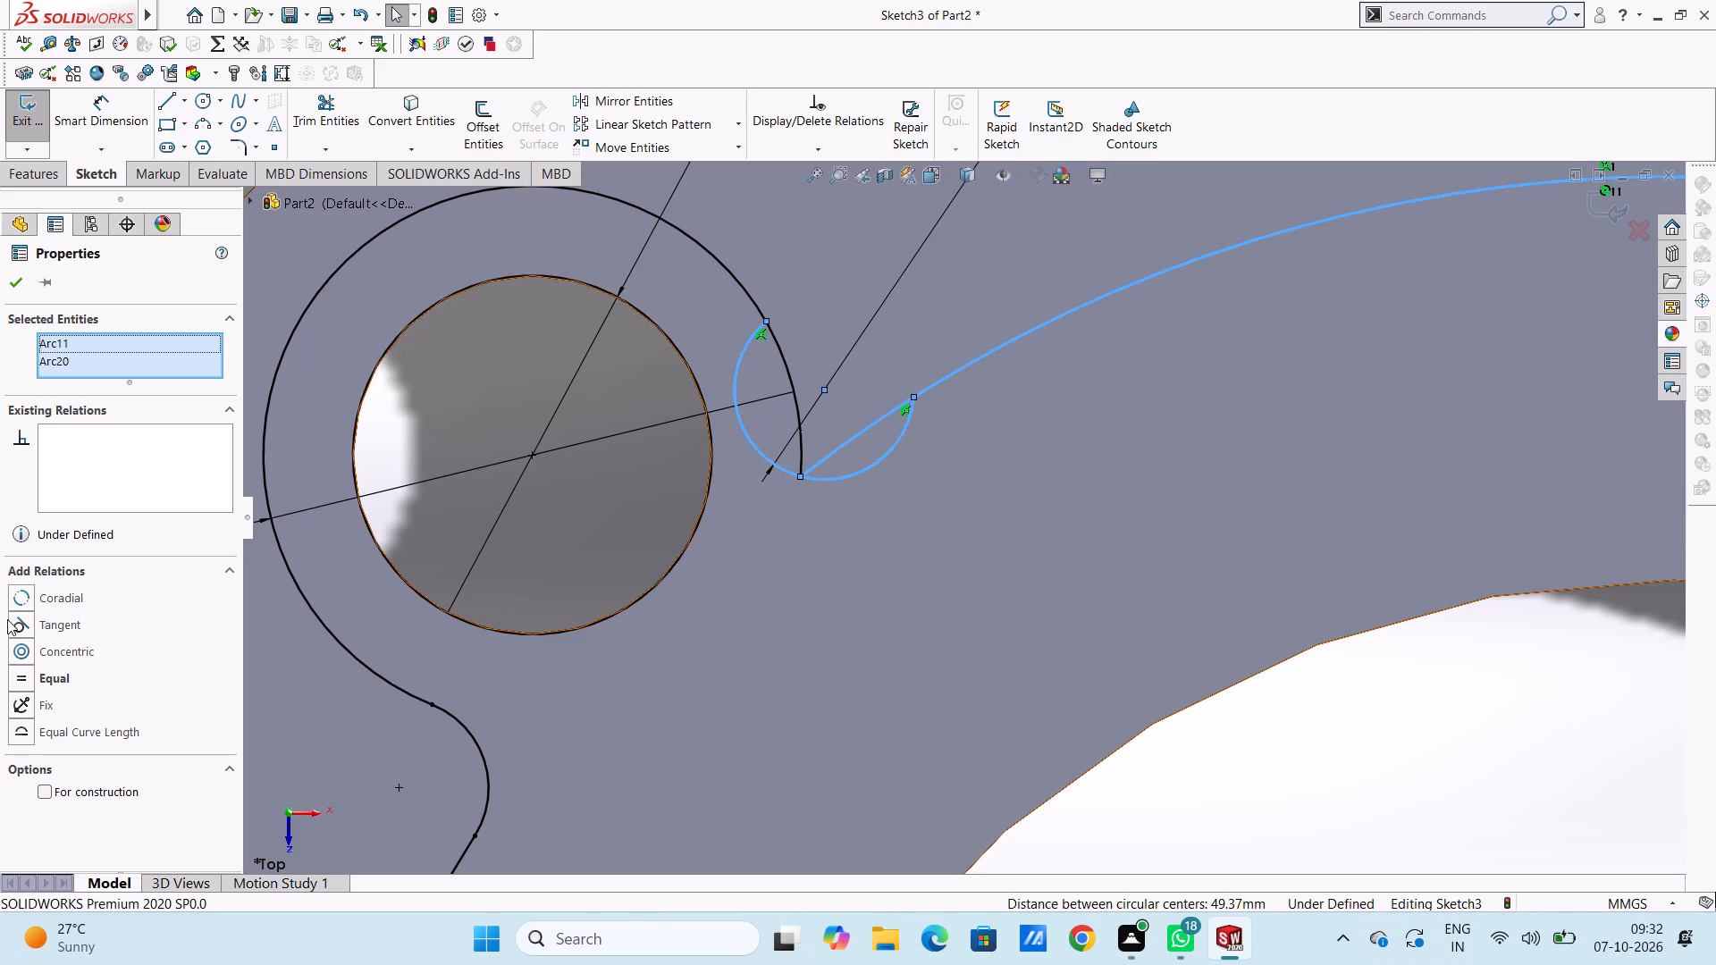
click(14, 624)
click(562, 492)
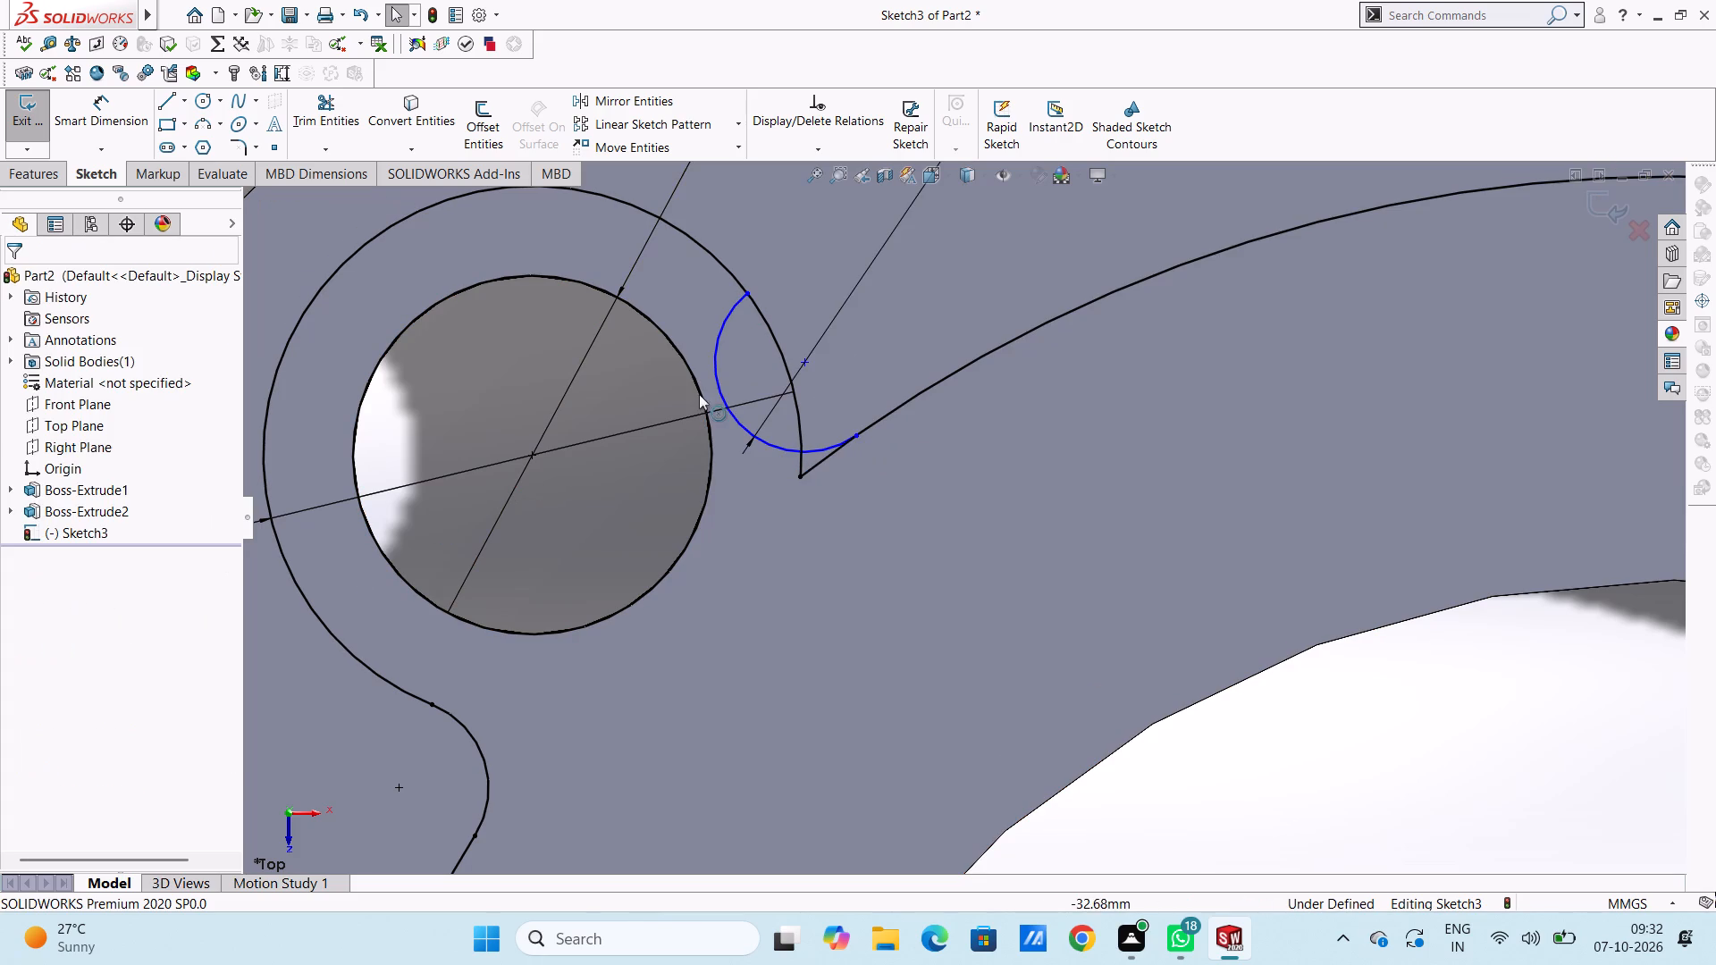
click(716, 382)
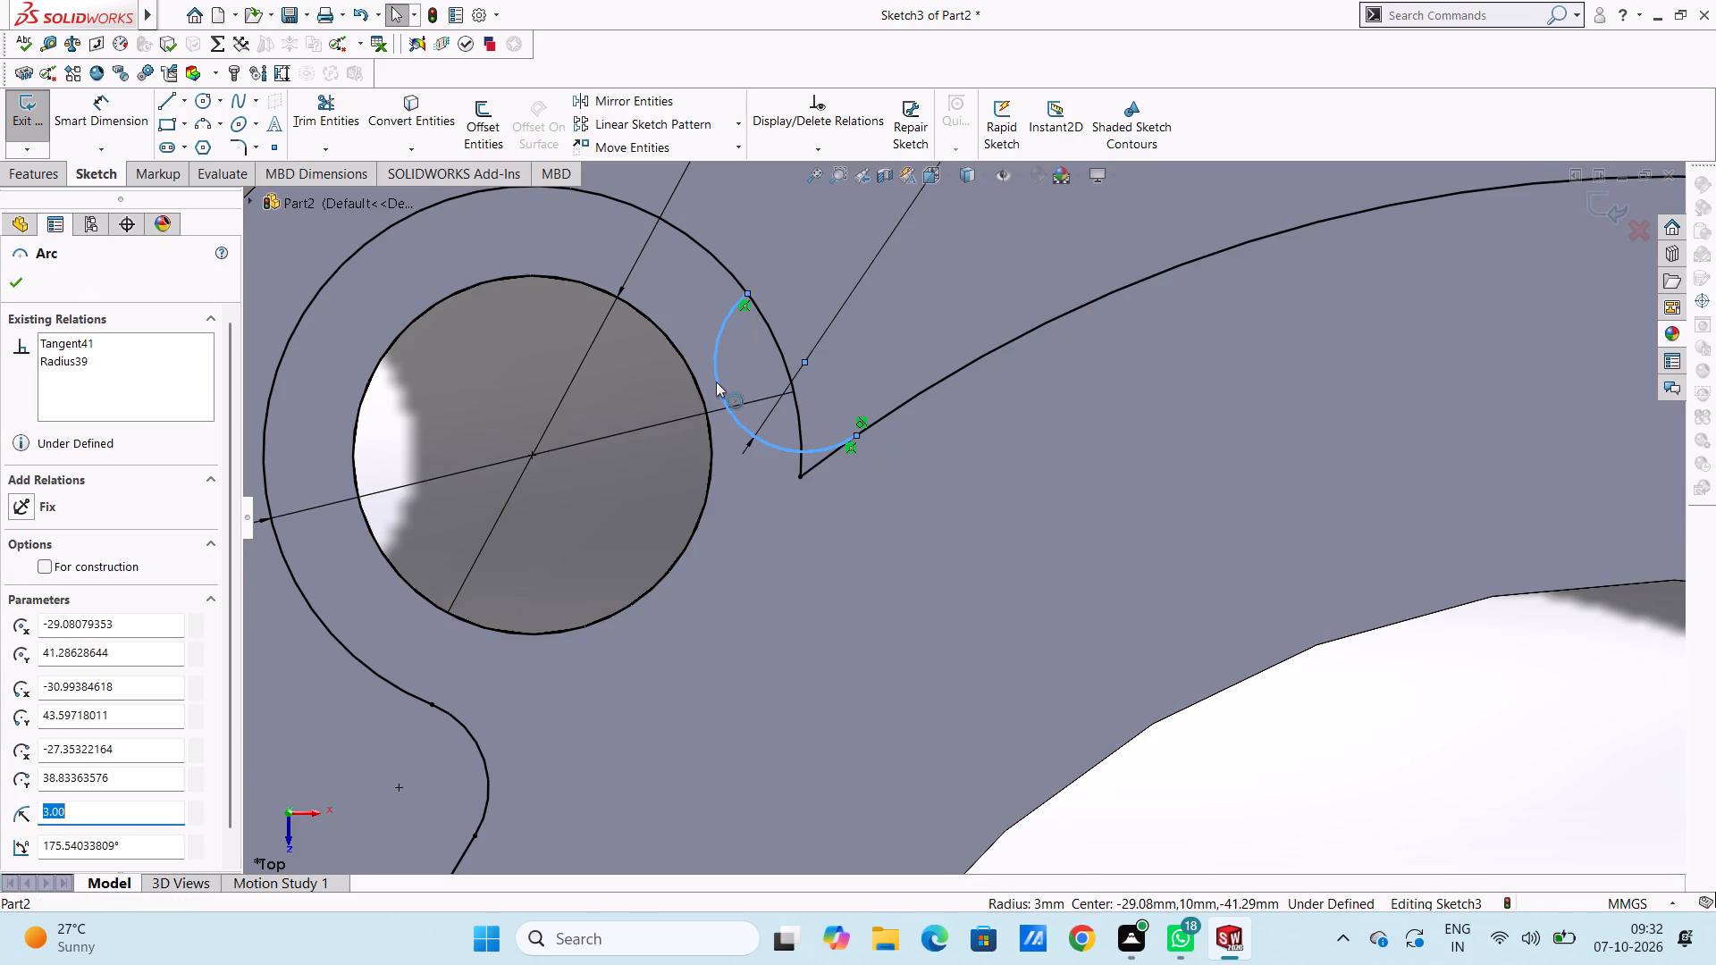
ctrl+click(783, 342)
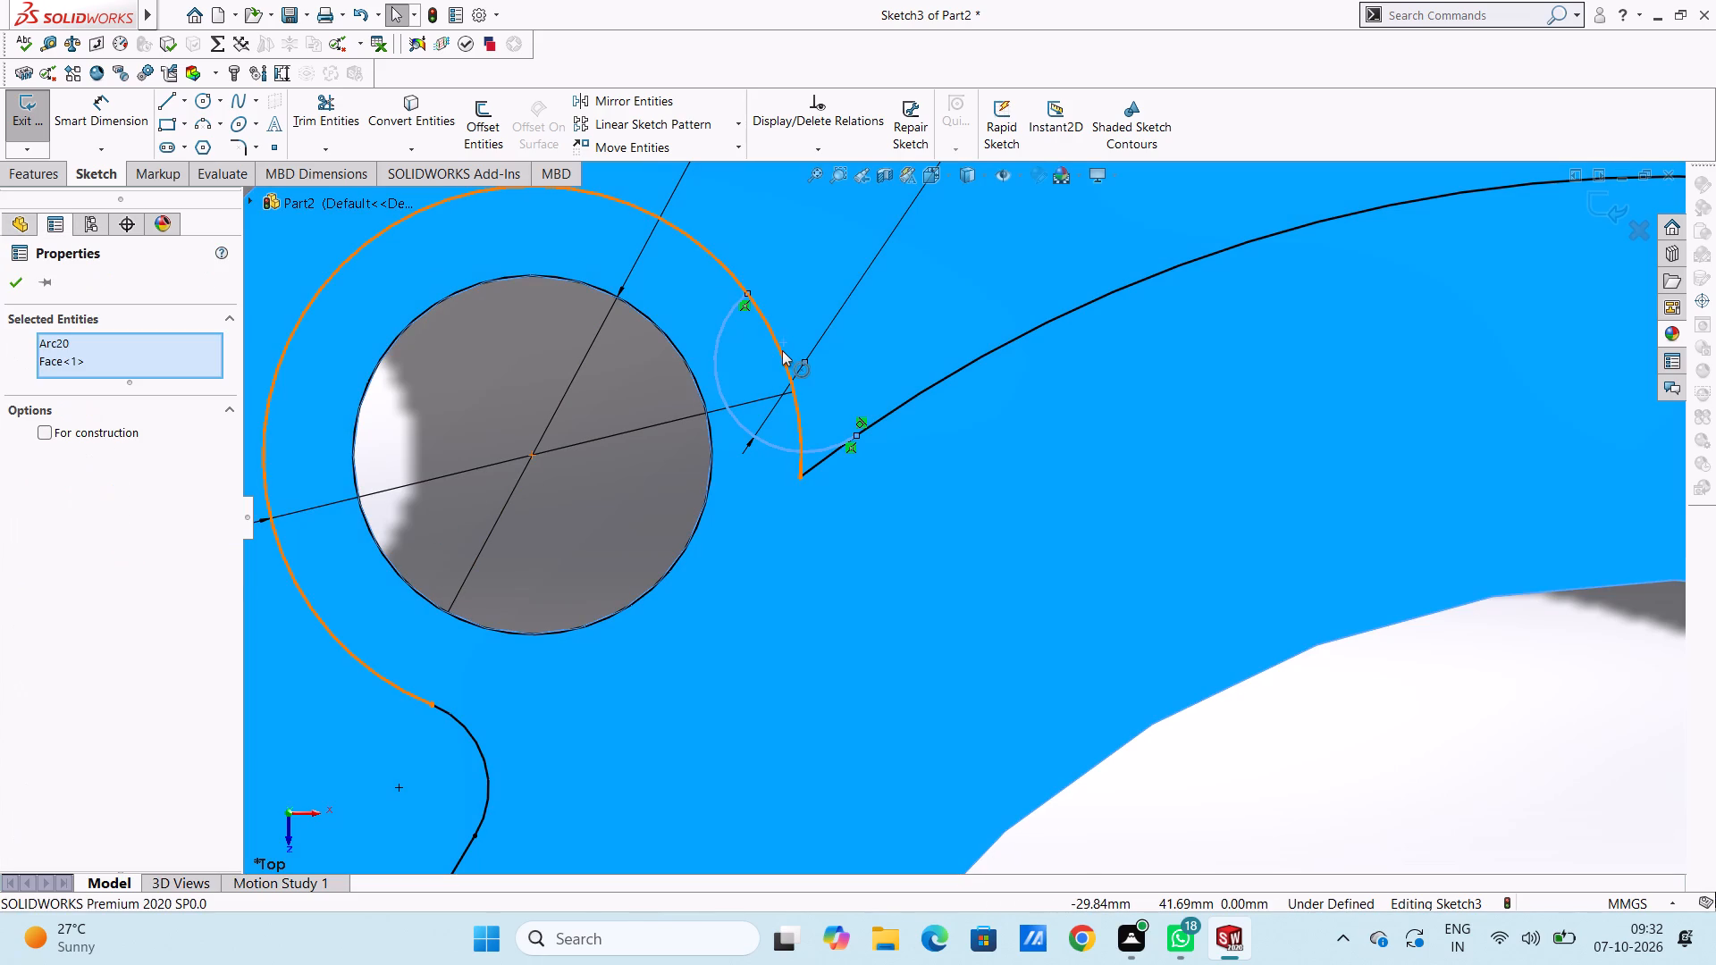
ctrl+click(797, 299)
ctrl+click(778, 335)
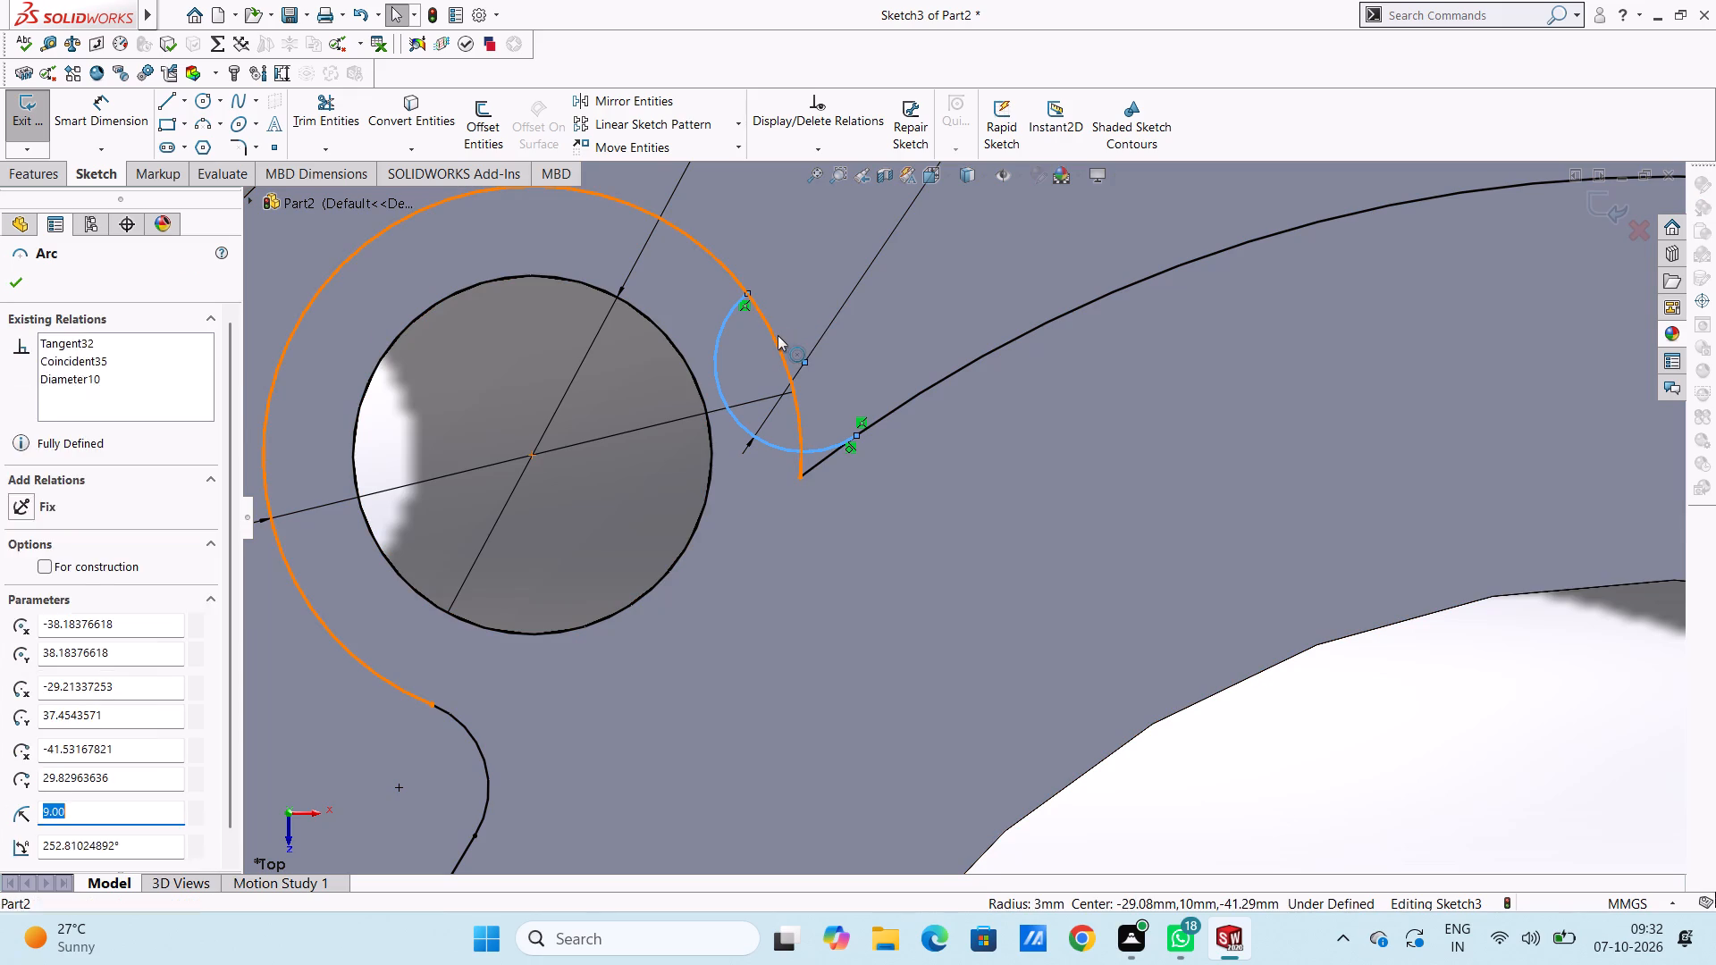
click(4, 621)
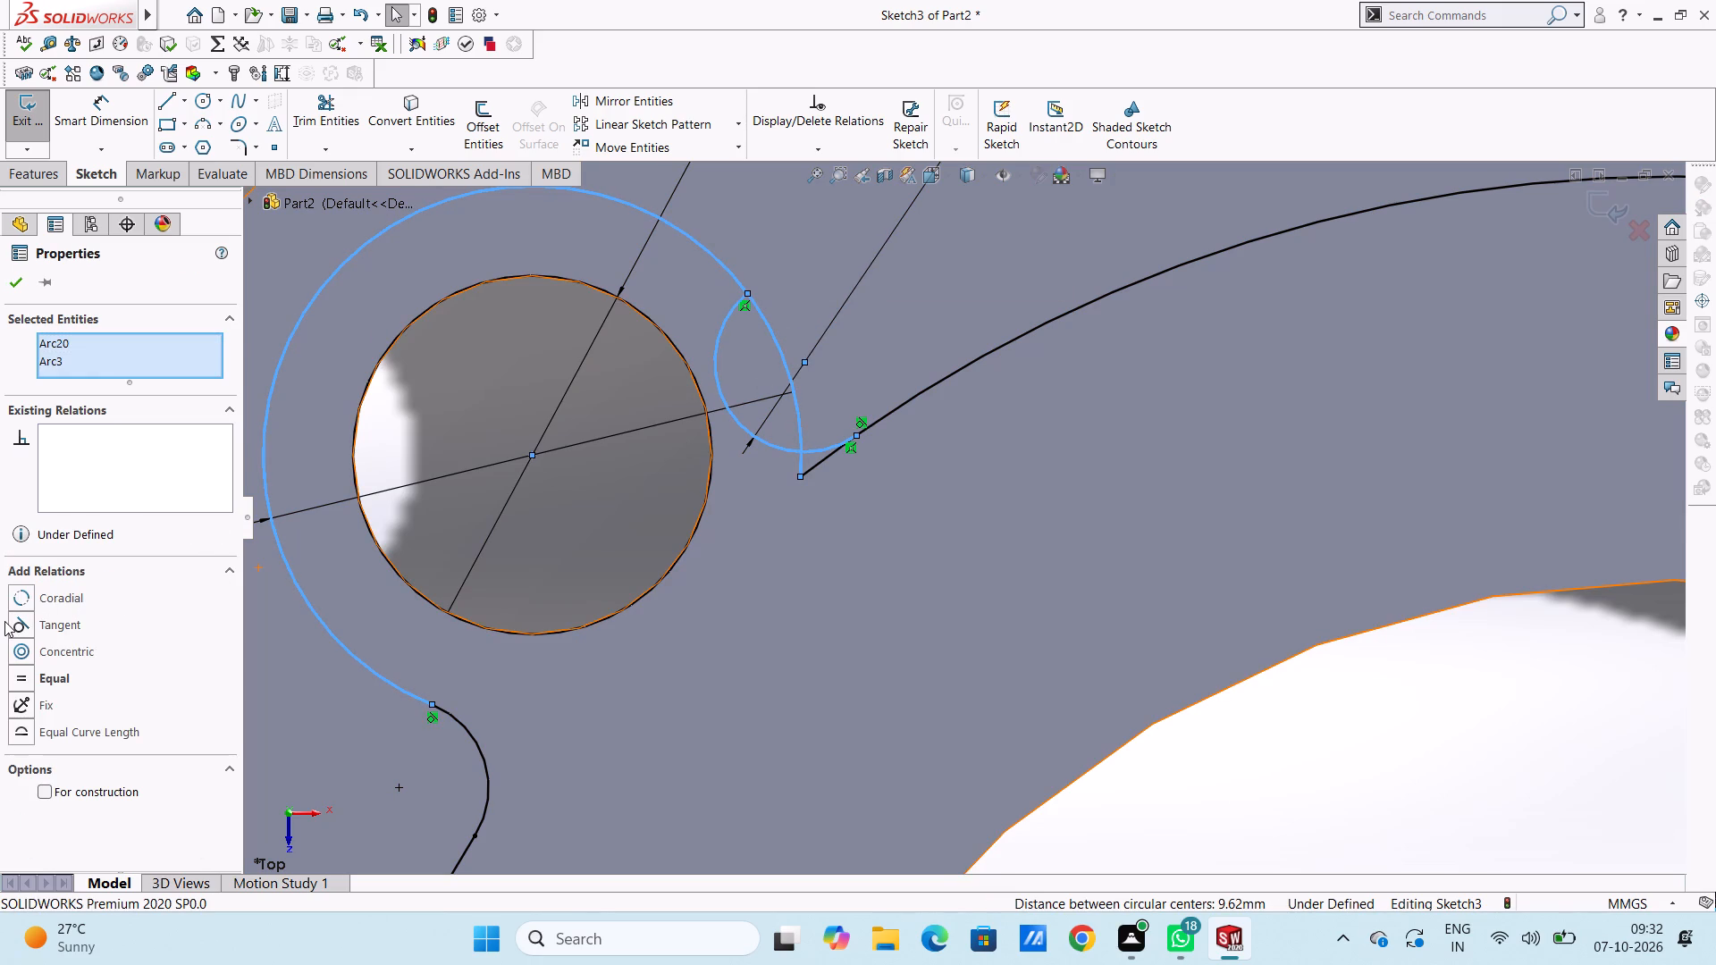
click(24, 621)
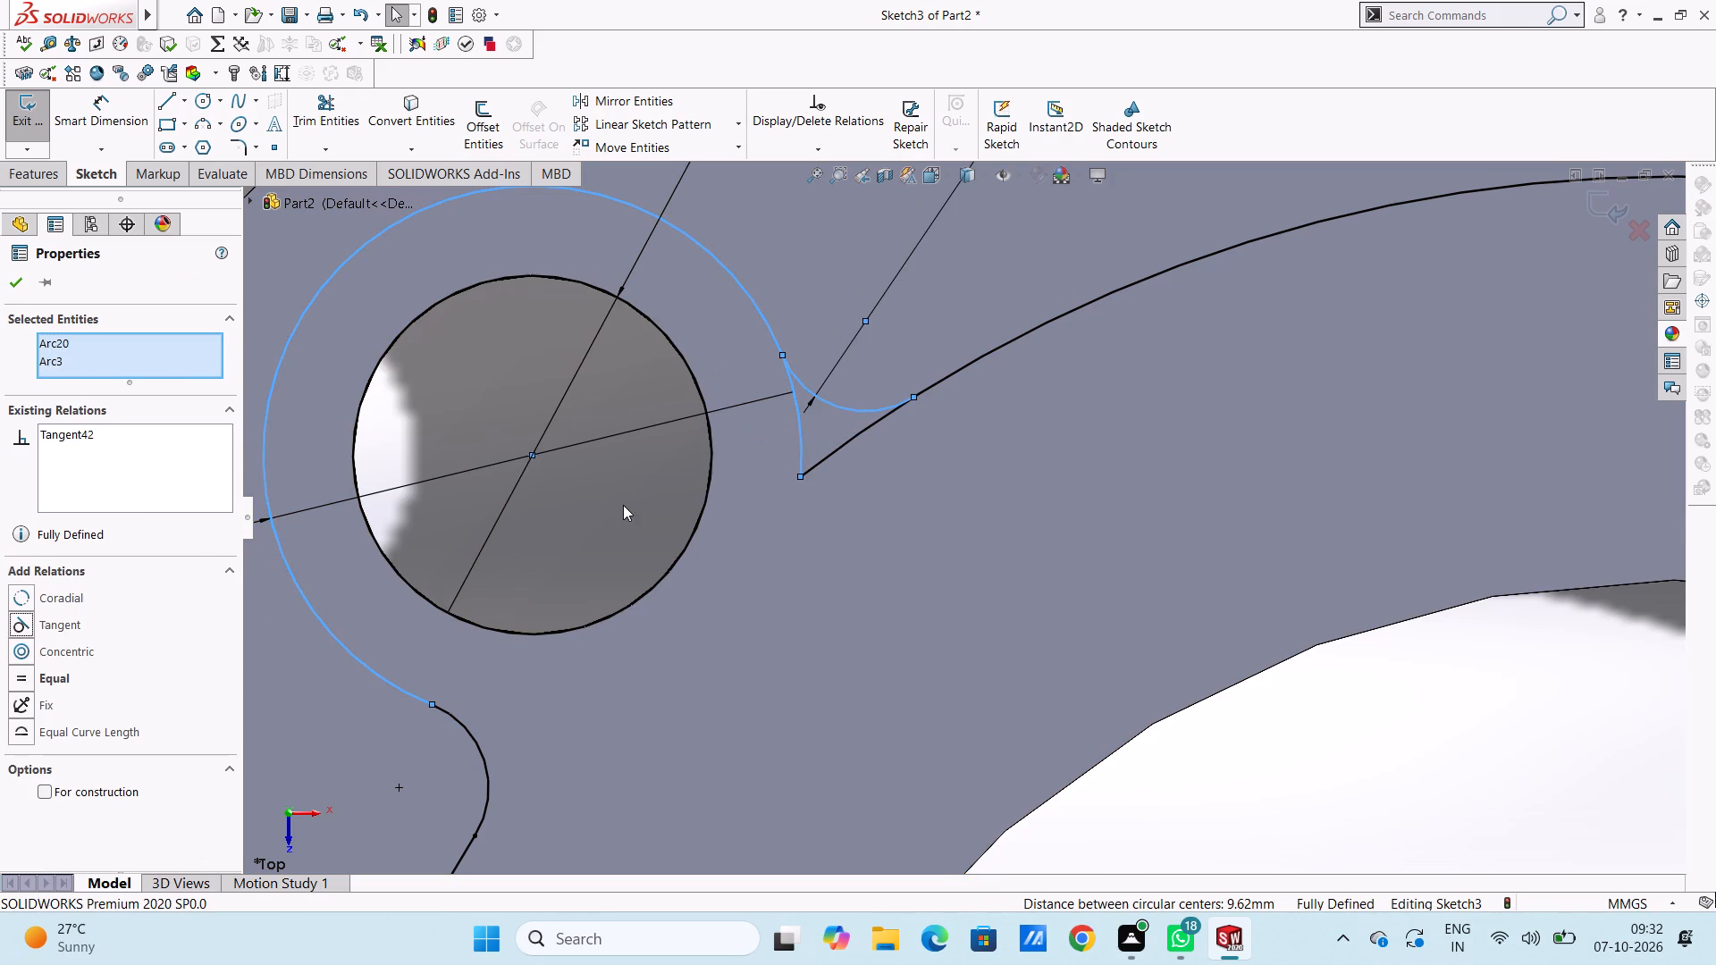
click(623, 505)
Trim the two leftover arc segments forming the sharp corner beside the upper-left lobe hole.
click(321, 118)
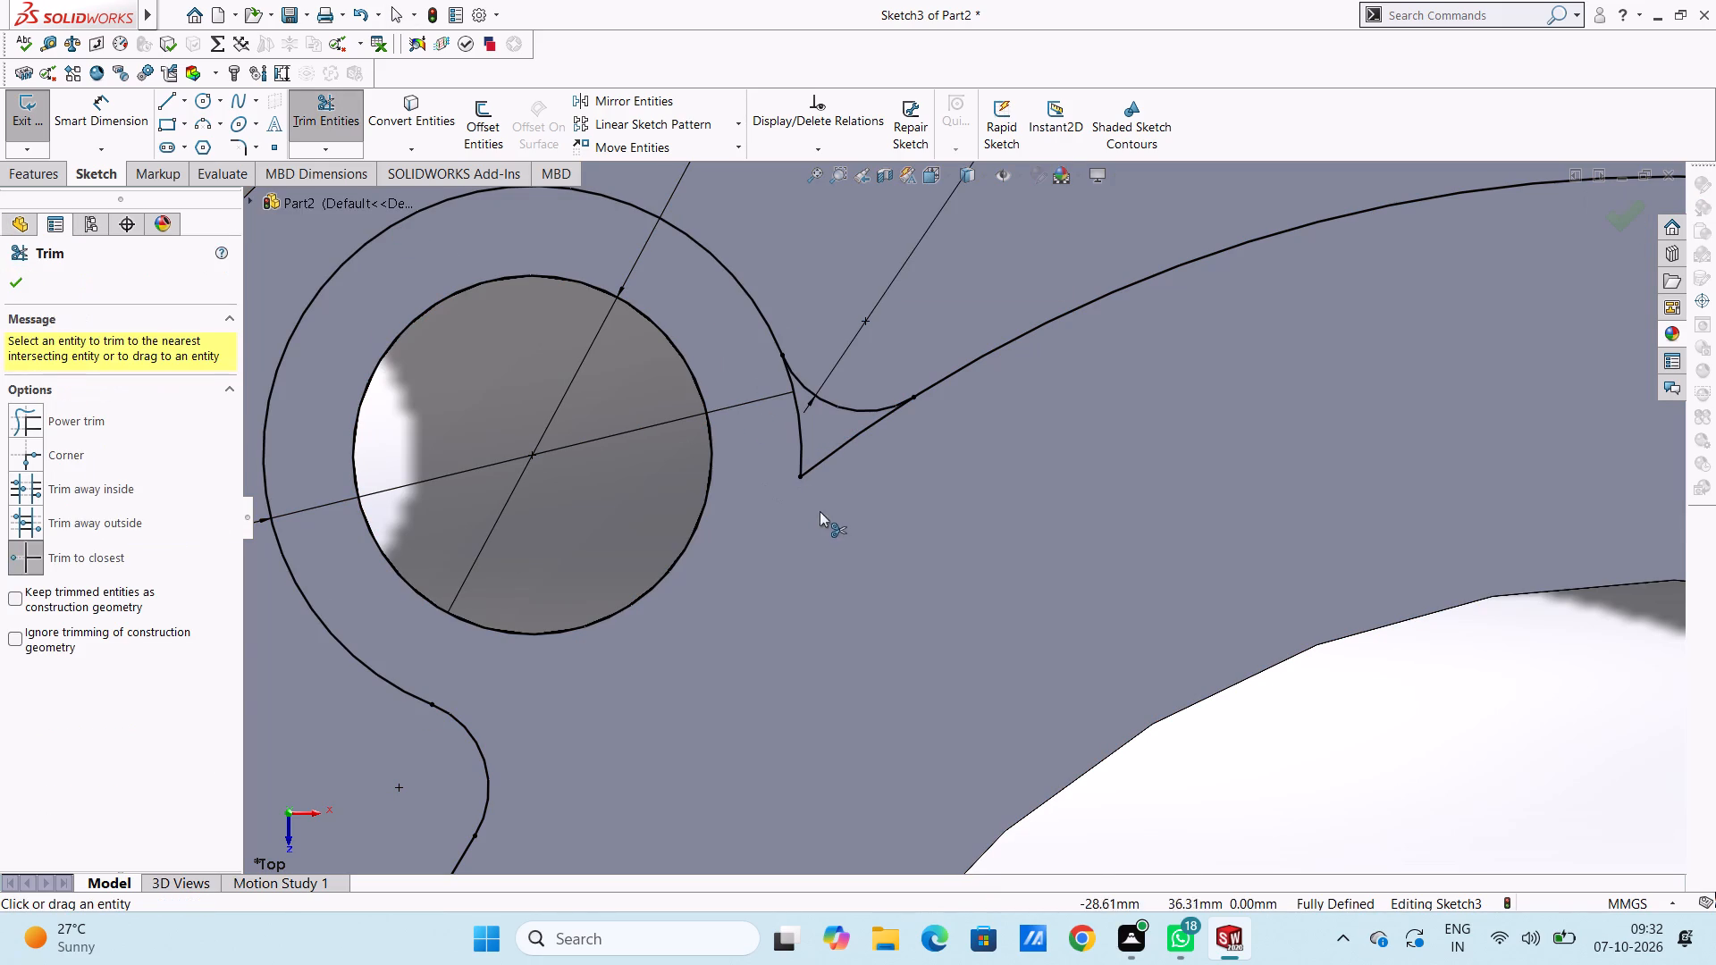
click(800, 457)
click(811, 471)
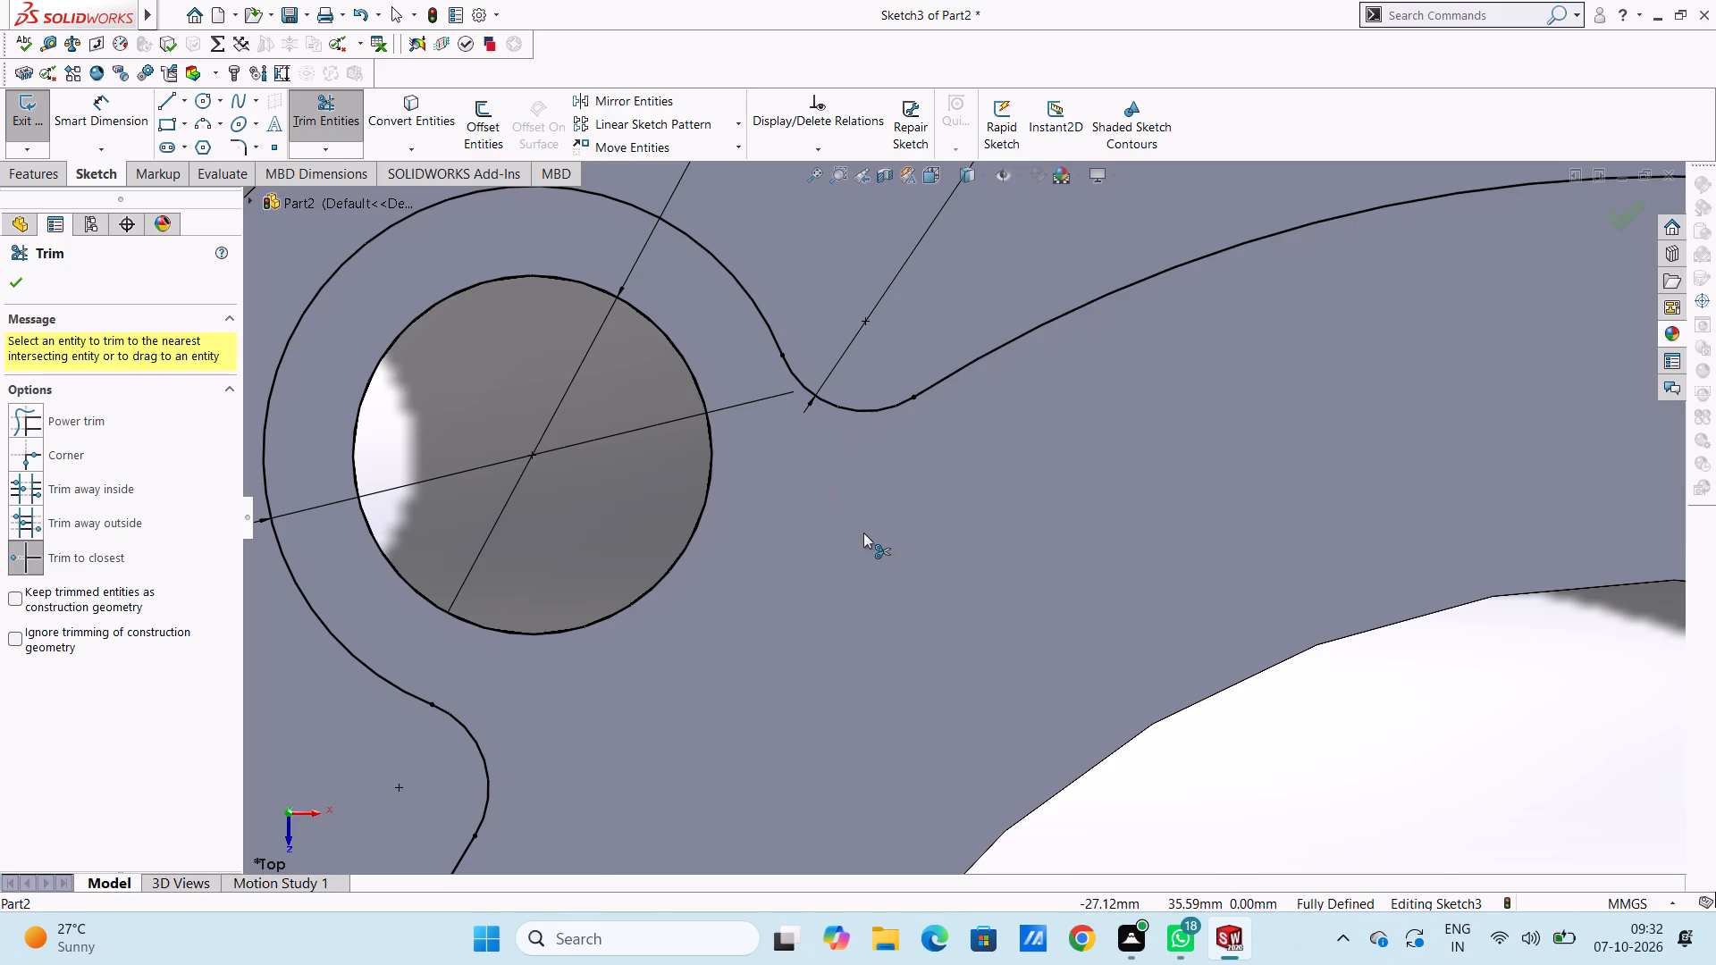
Trim the two leftover arc segments forming the sharp corner beside the lower-left lobe hole.
scroll(863, 533, up, 15)
scroll(958, 726, down, 5)
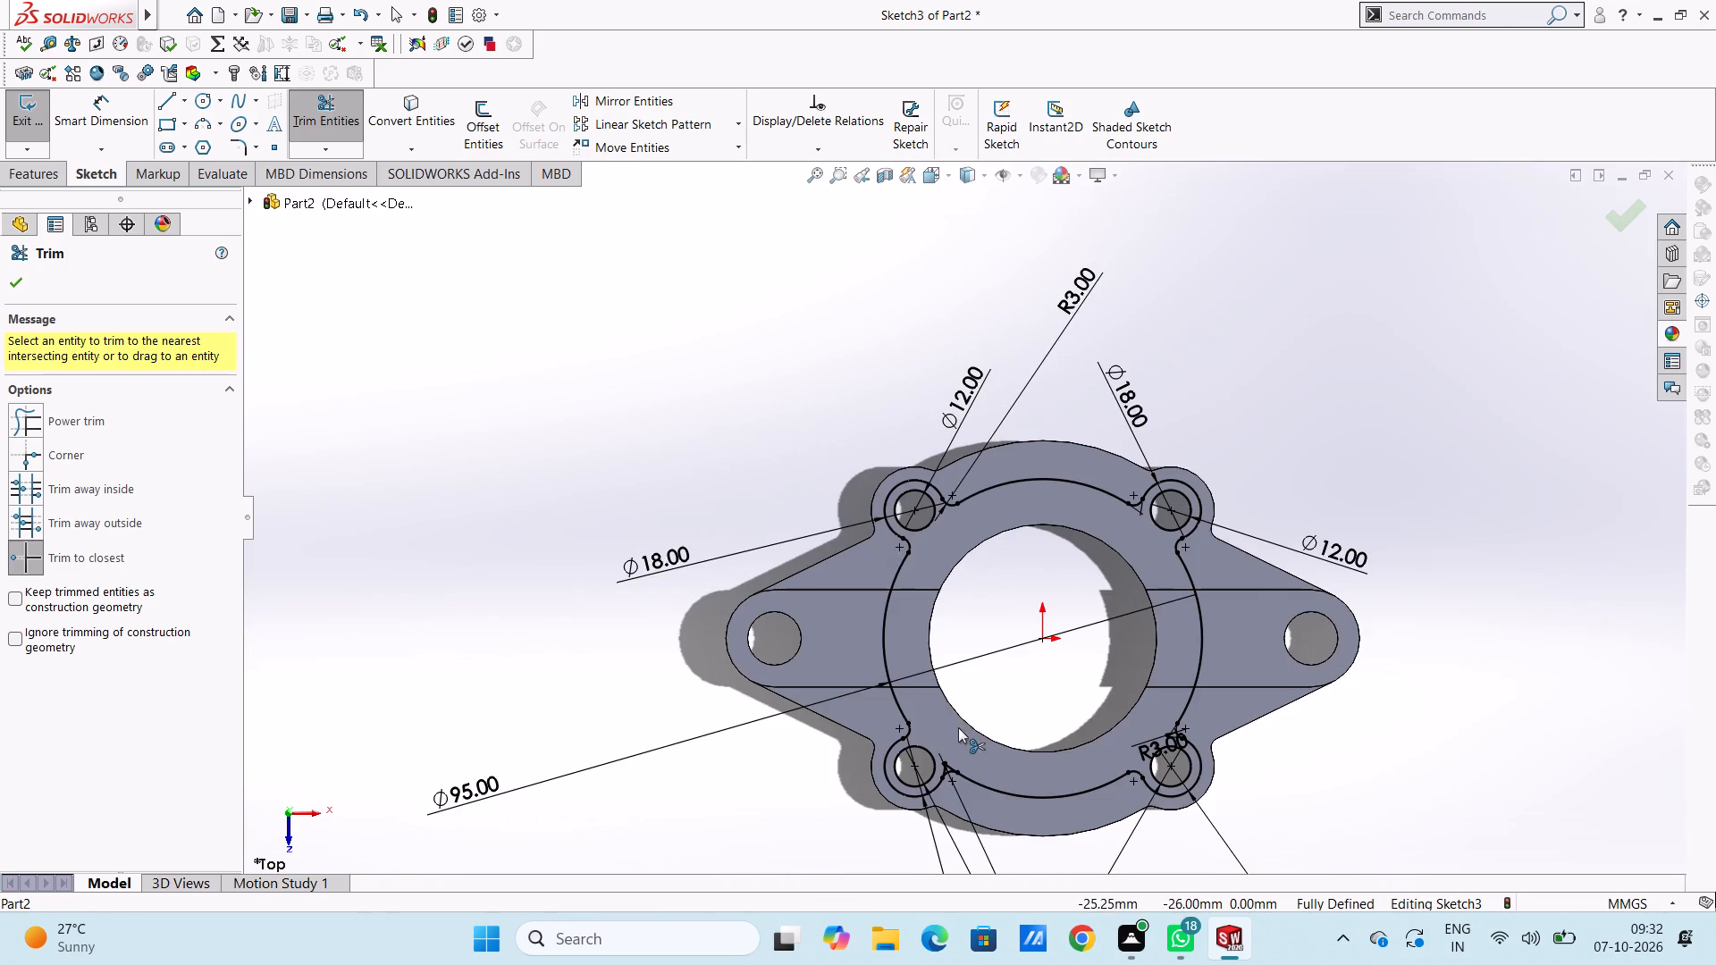
scroll(956, 807, down, 4)
scroll(914, 633, down, 4)
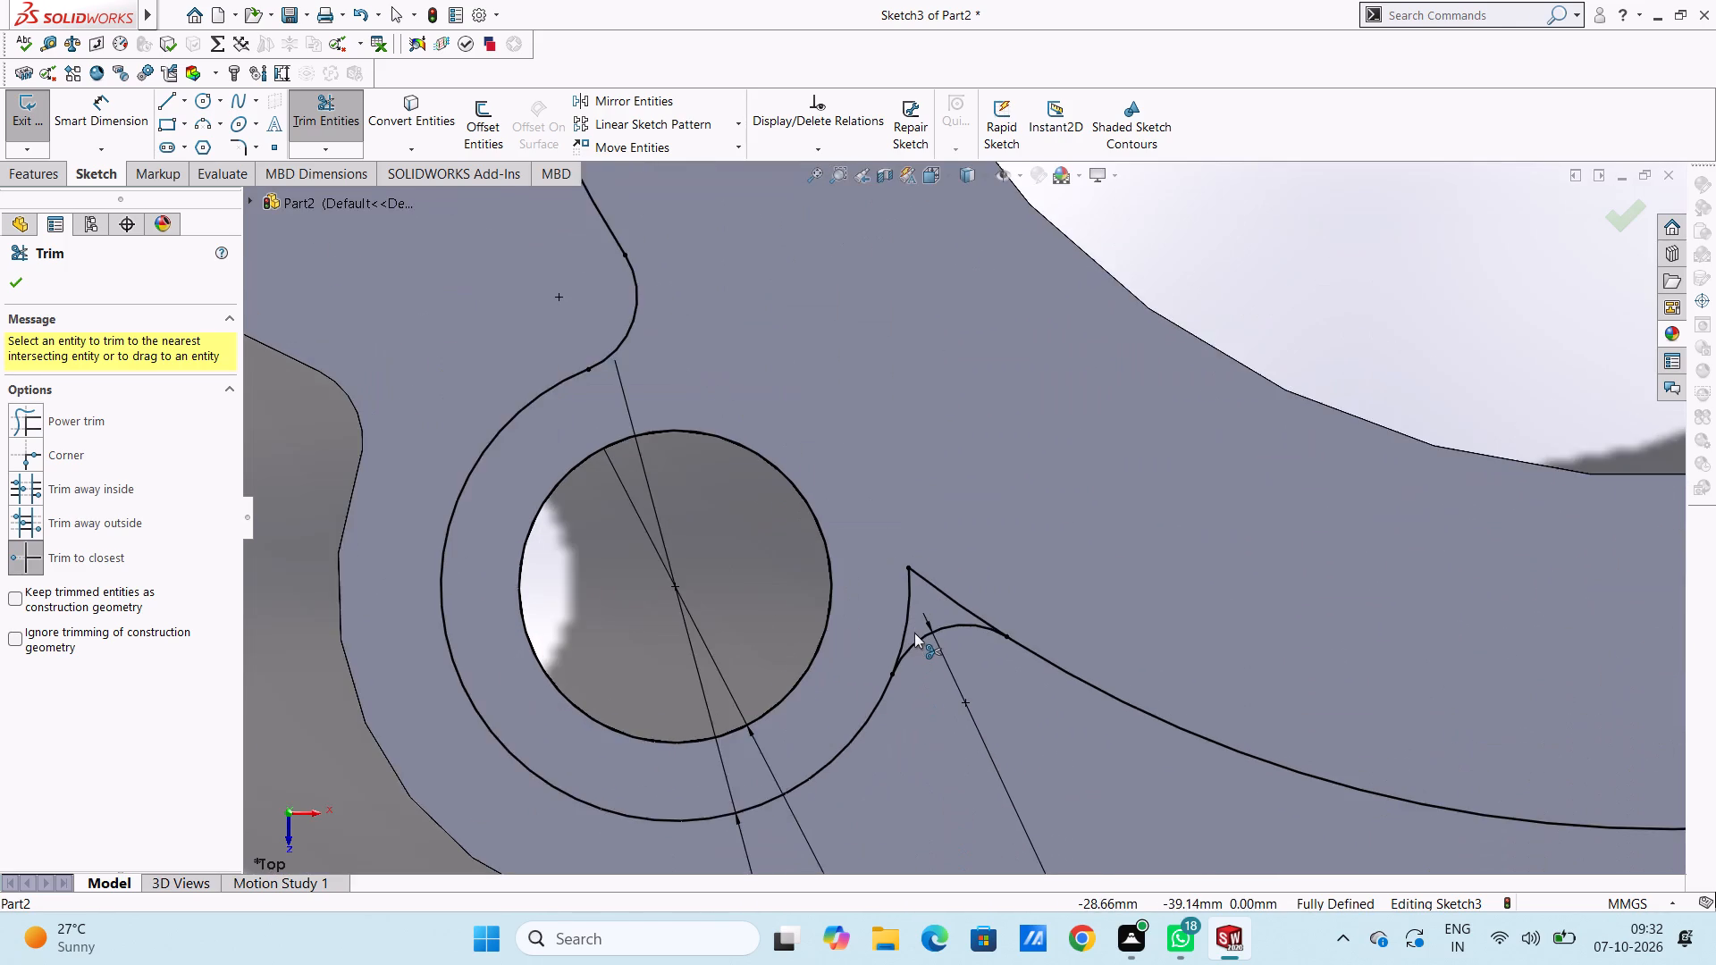
click(907, 603)
click(933, 570)
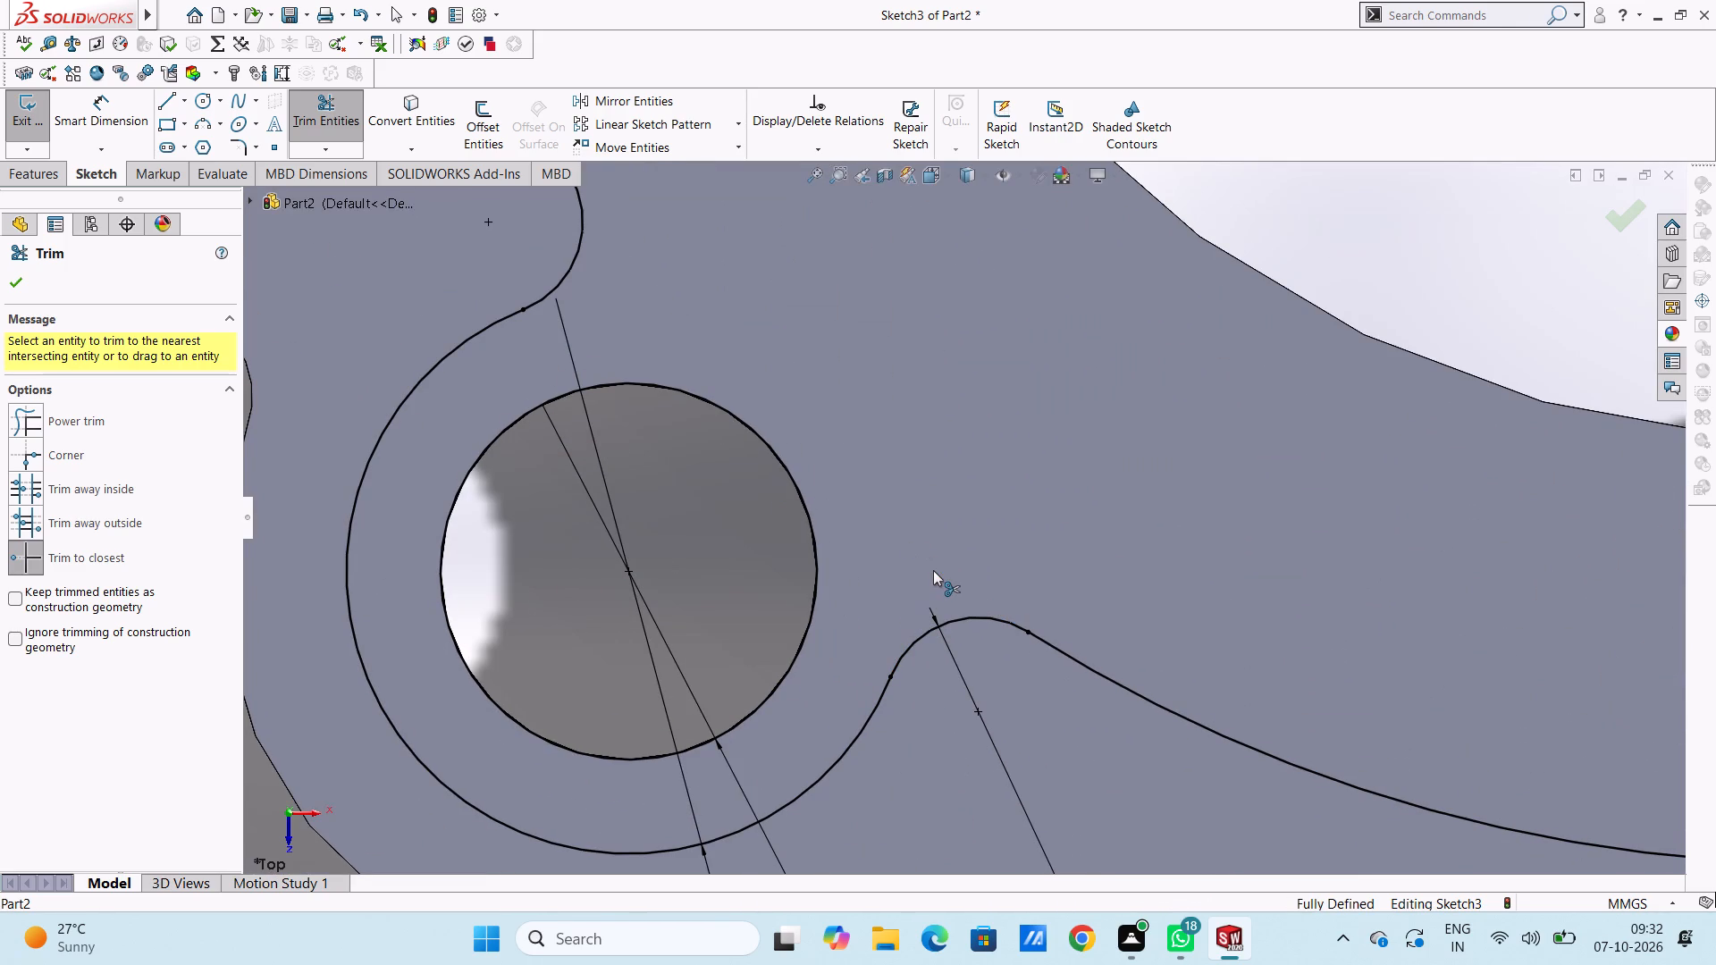
scroll(933, 570, up, 16)
scroll(1077, 326, up, 2)
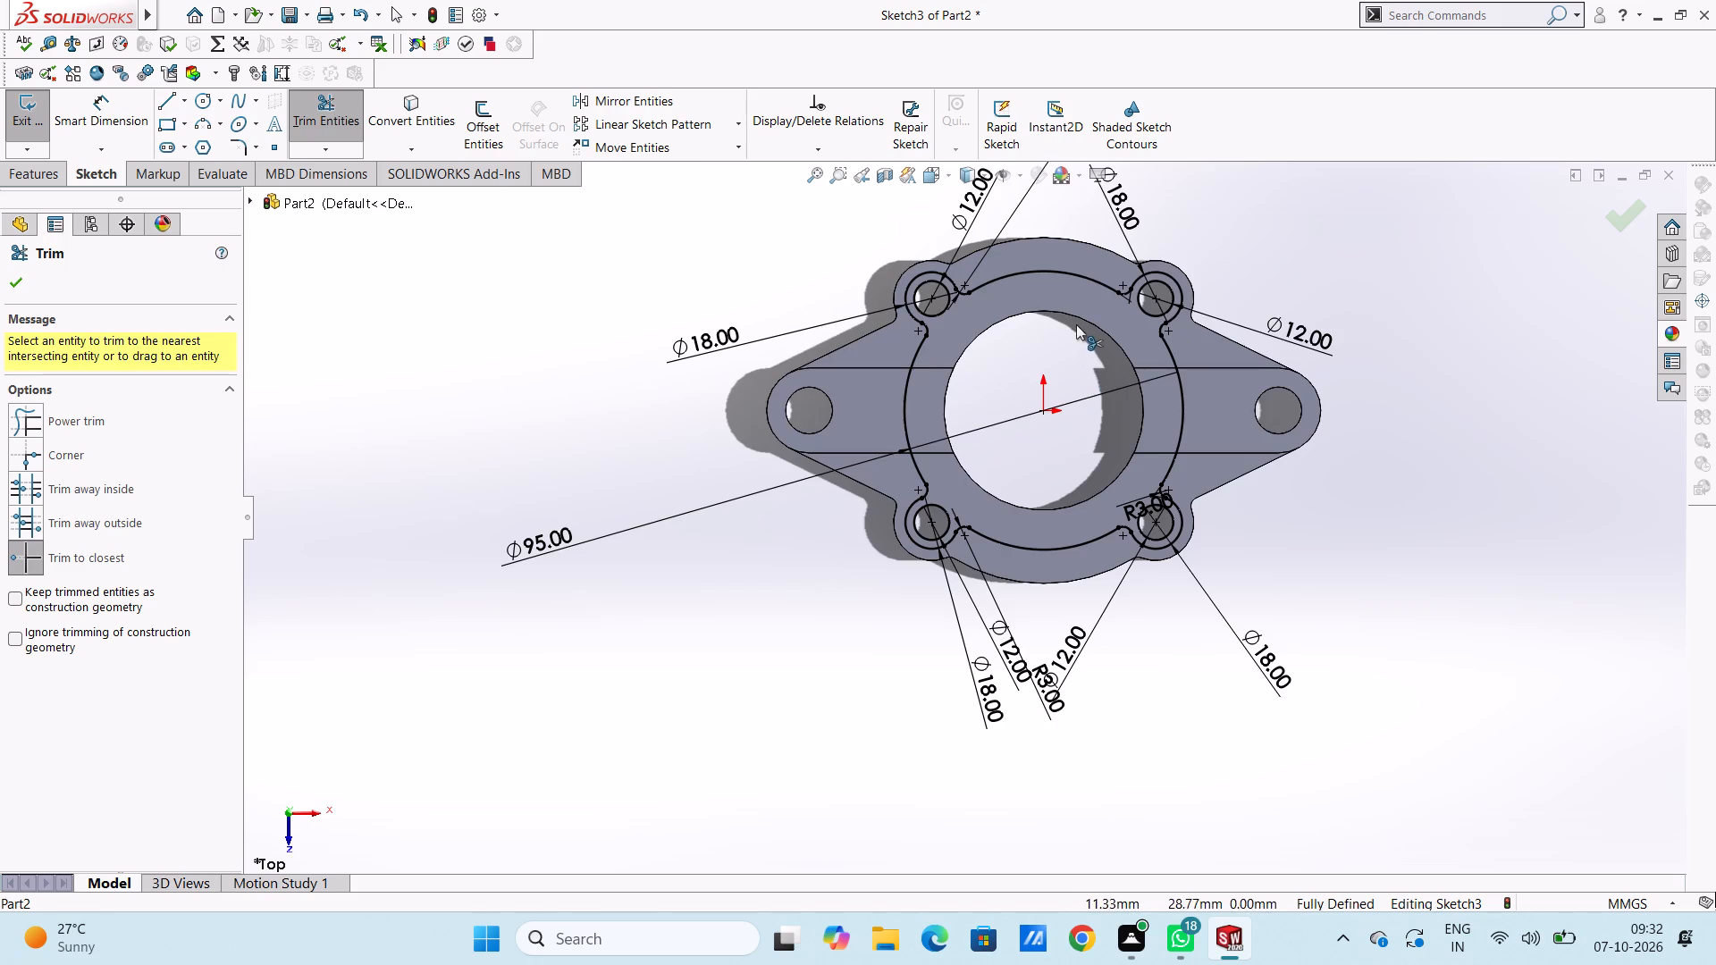
scroll(1076, 324, up, 1)
scroll(1064, 345, down, 5)
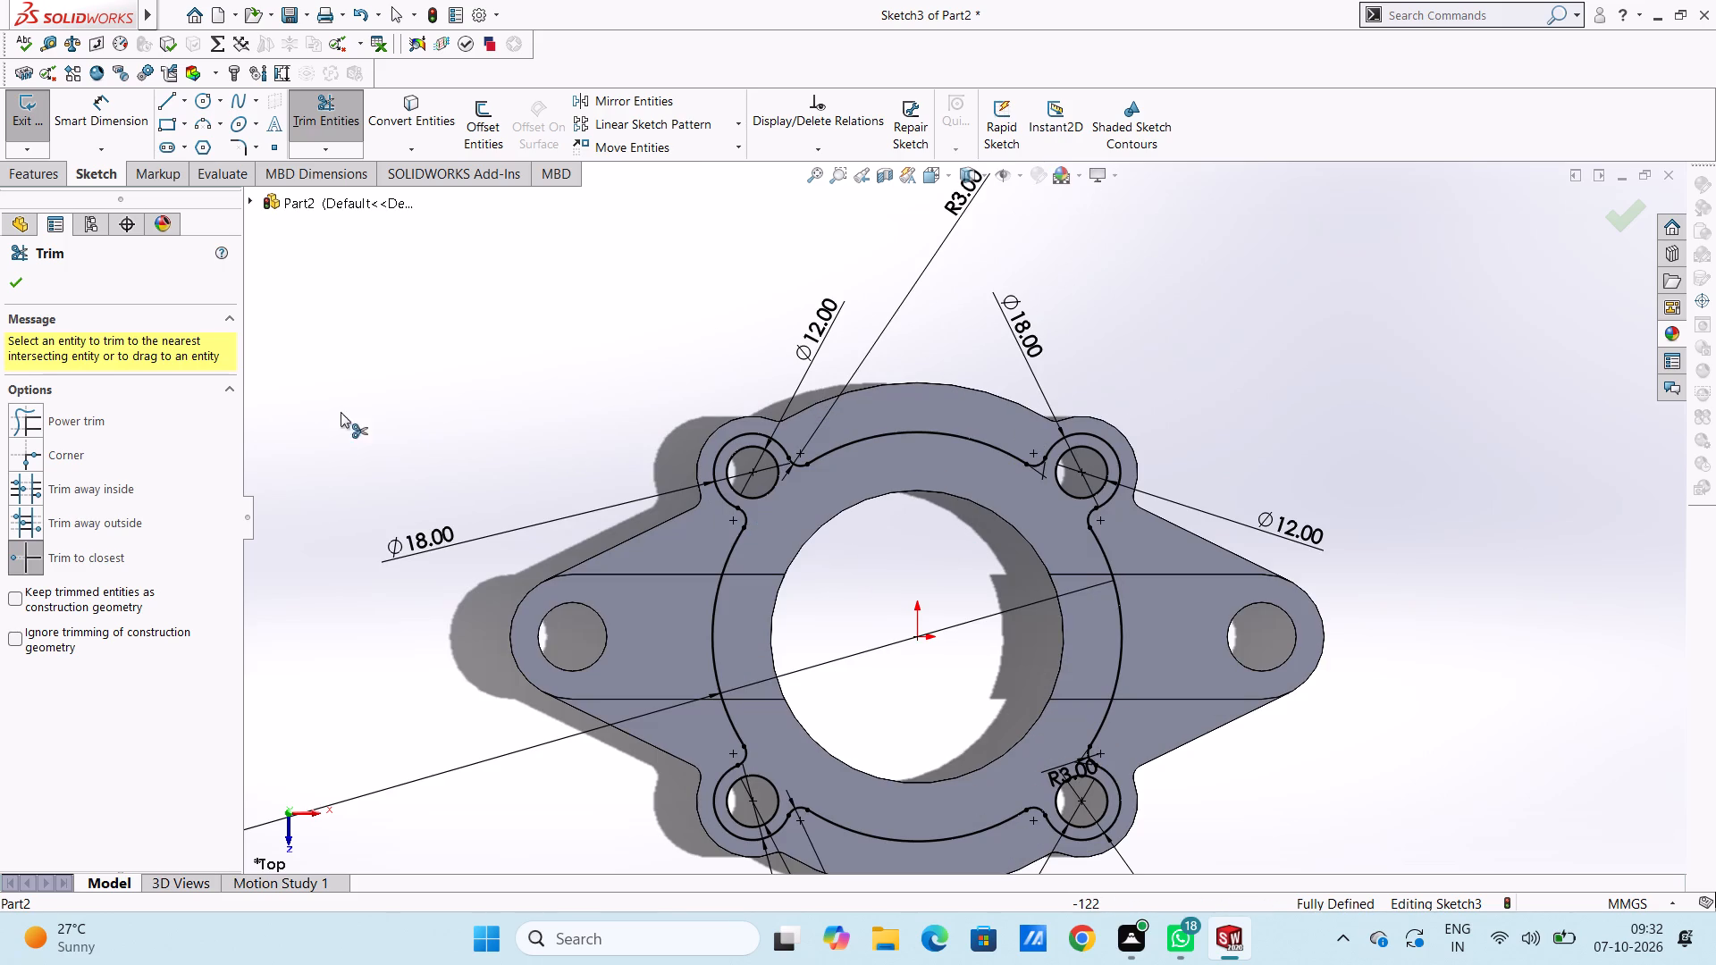
click(17, 283)
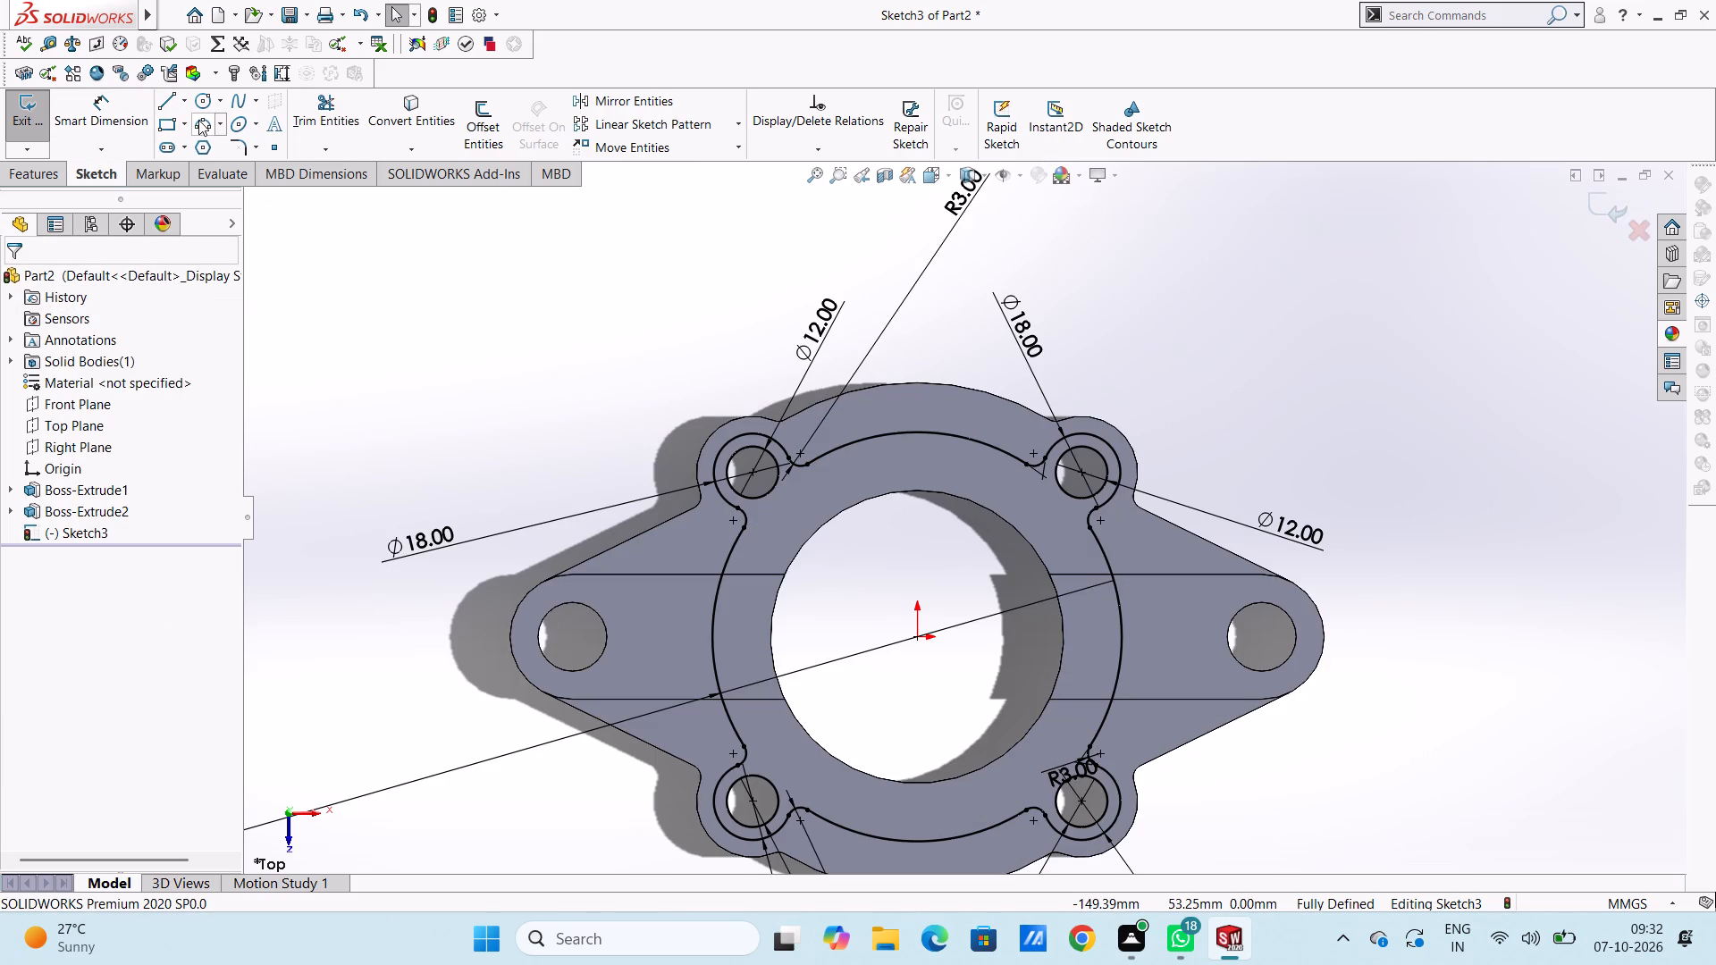
Sketch a circle of 34 mm radius centred on the origin, matching the edge of the central bore.
click(199, 103)
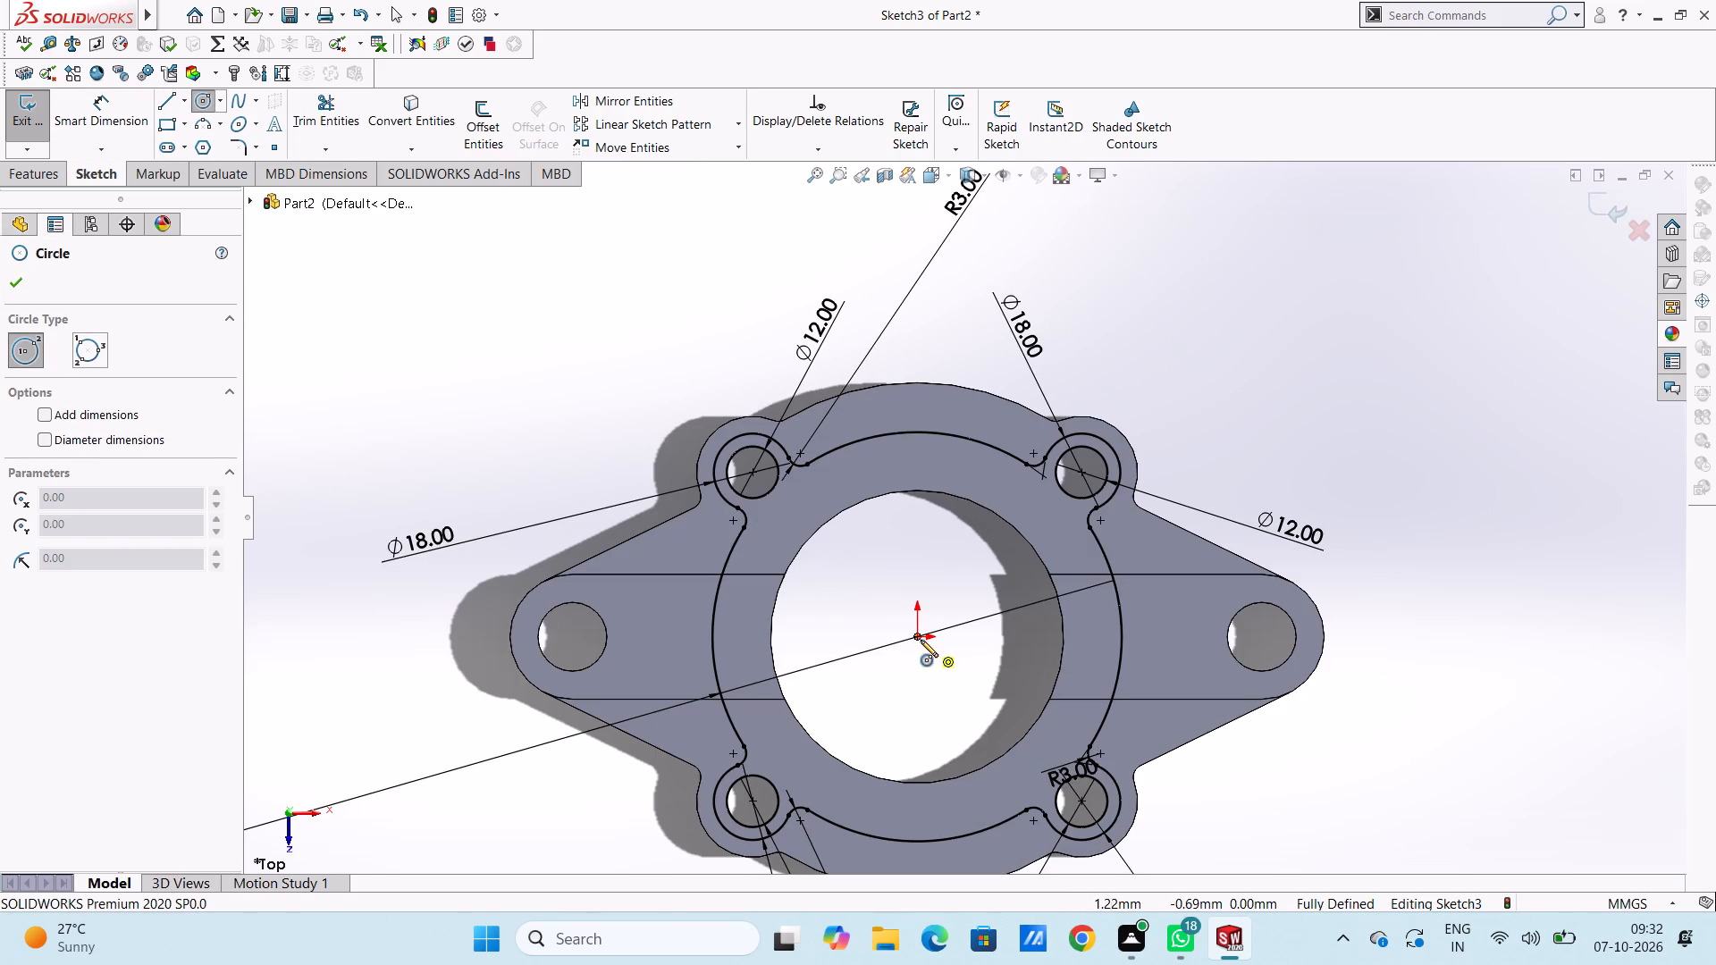
click(916, 639)
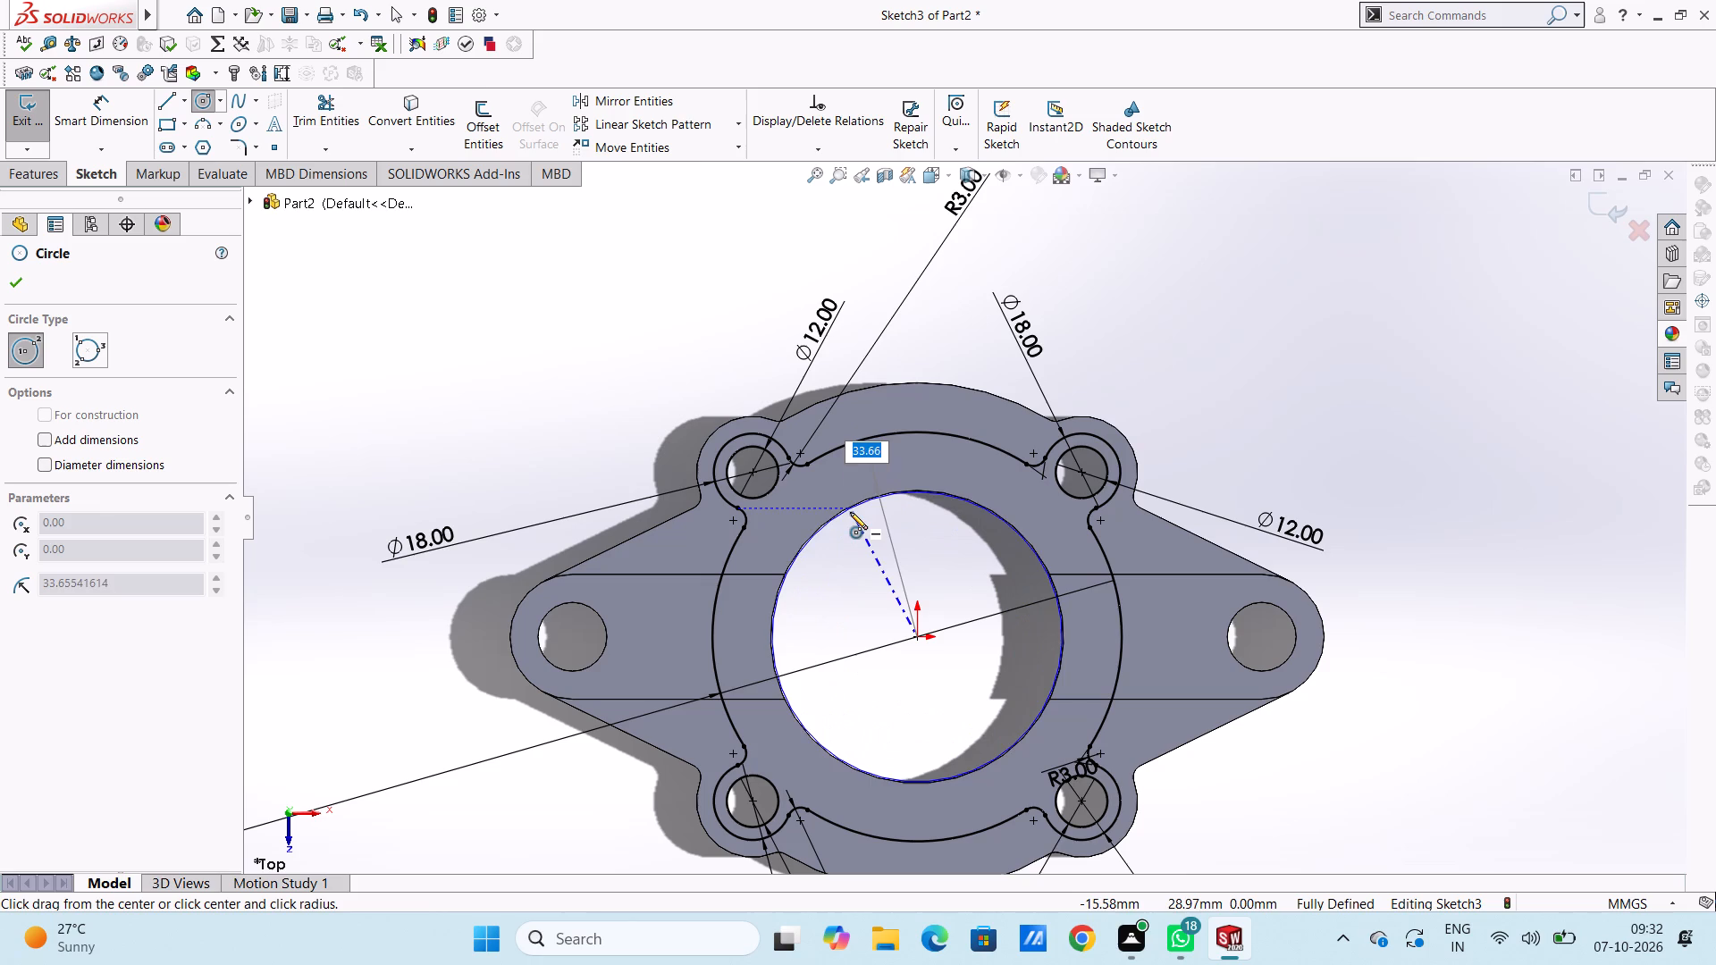
click(846, 507)
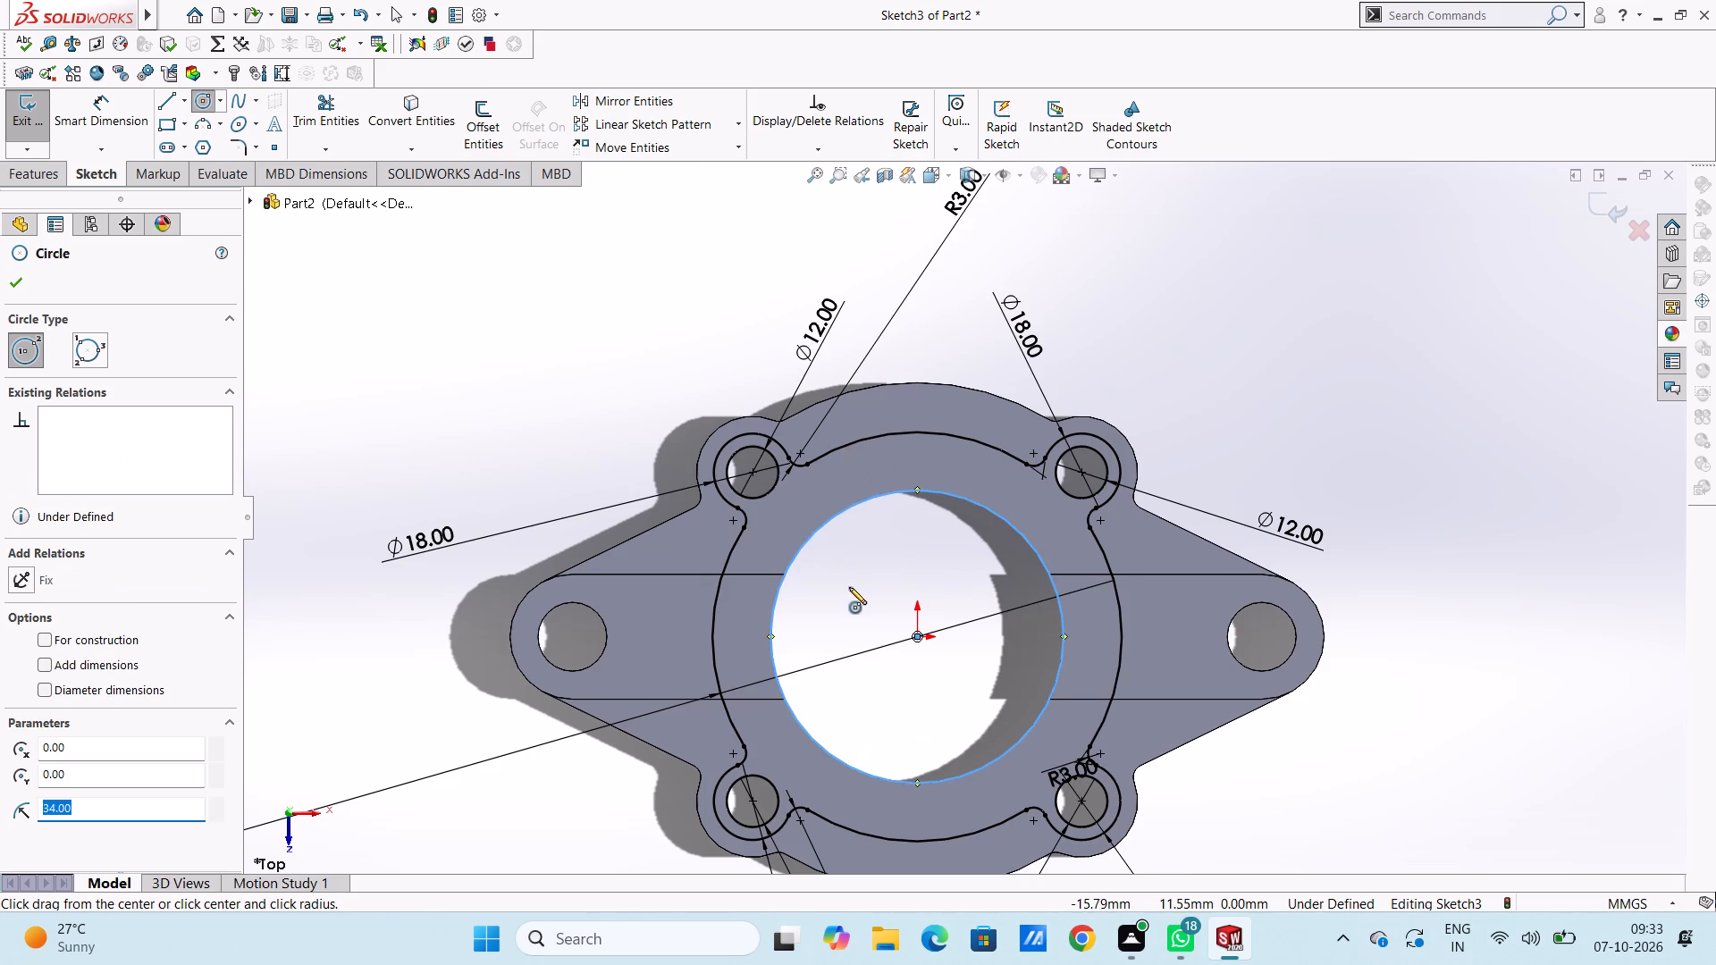
click(17, 286)
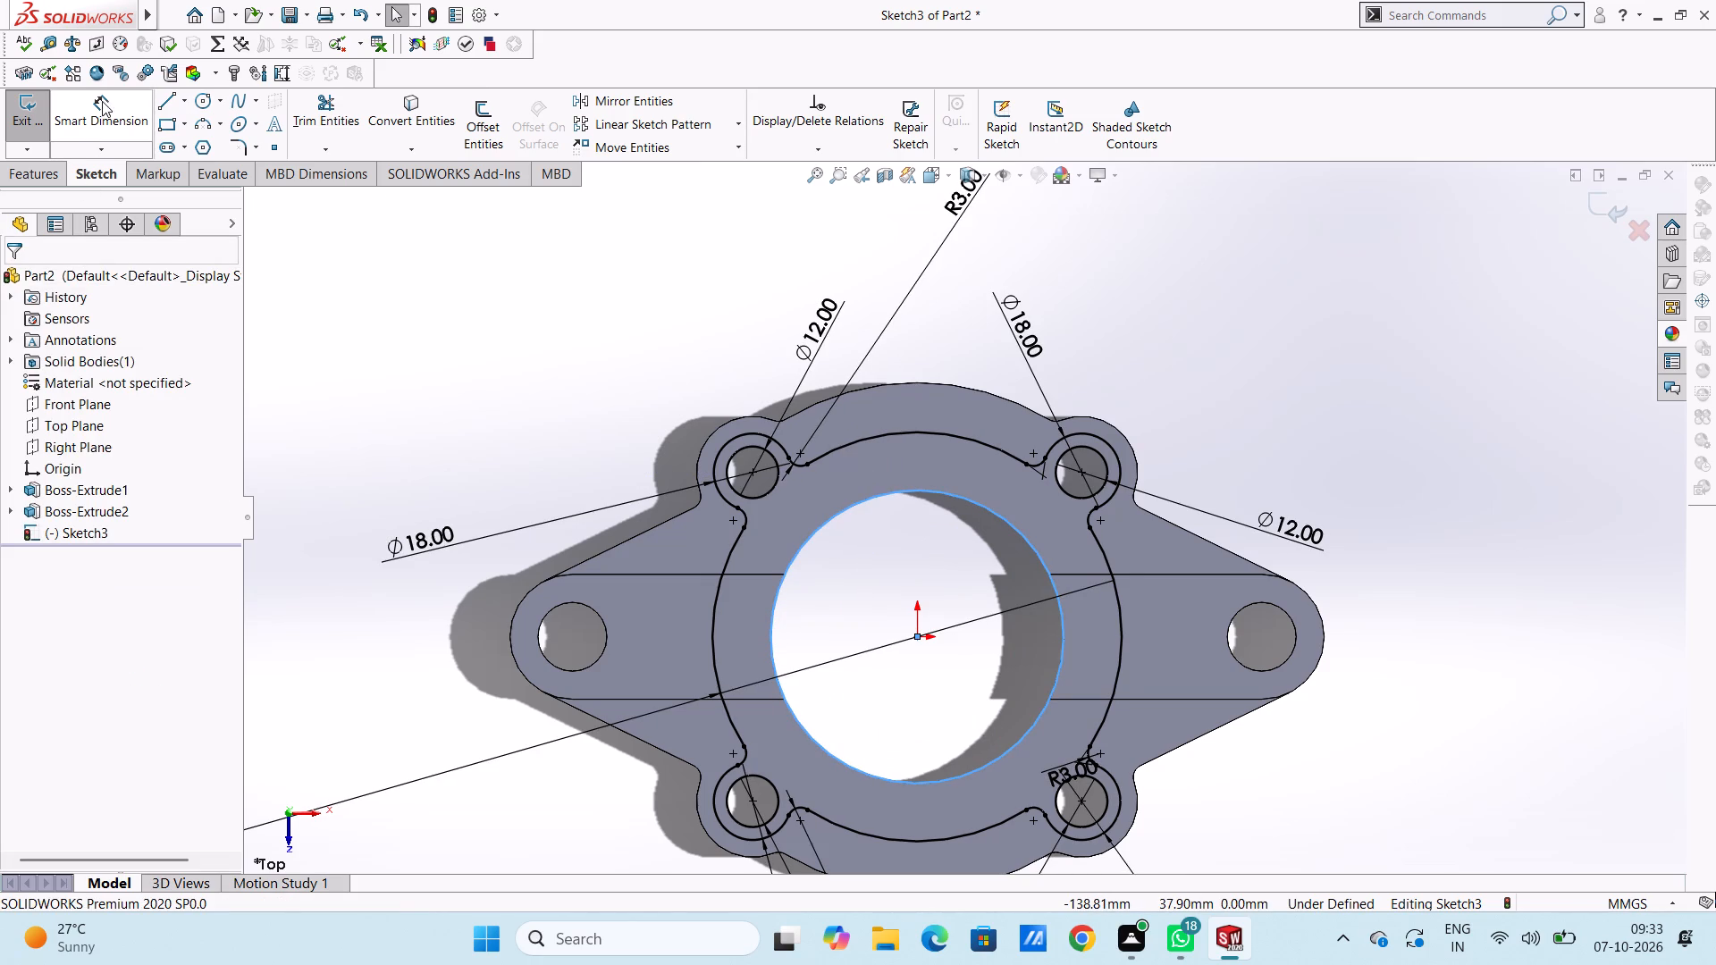
Dimension the diameter of the sketched circle around the central bore.
click(107, 105)
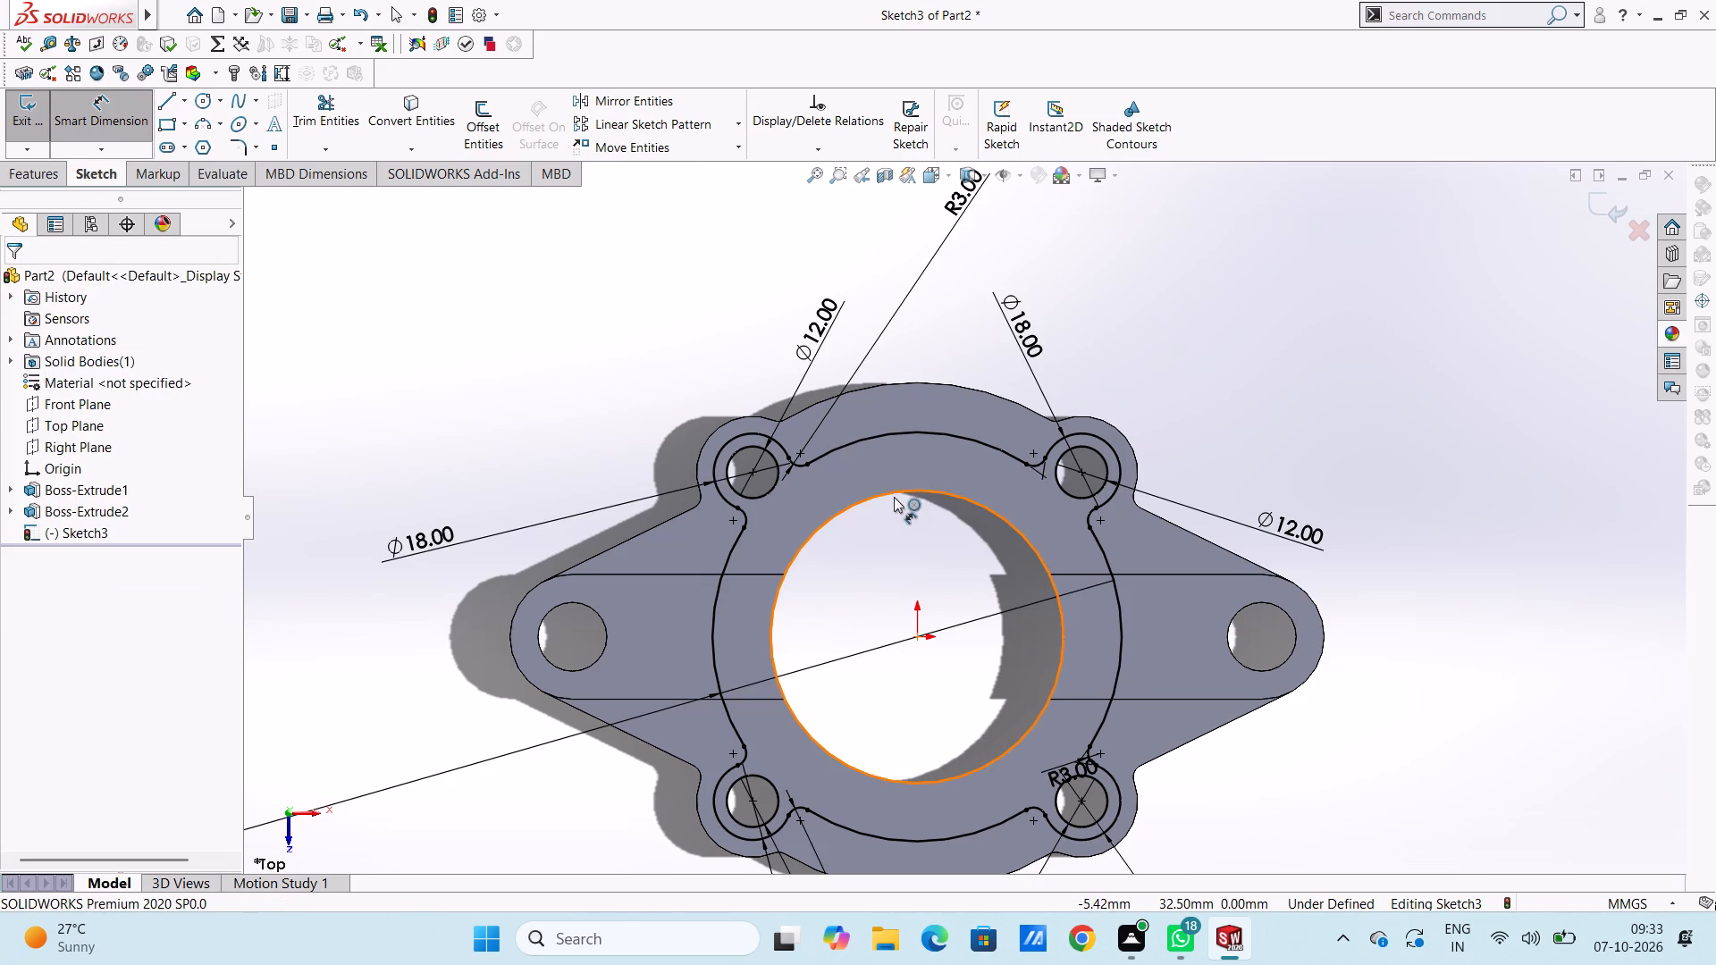
click(890, 494)
click(1471, 458)
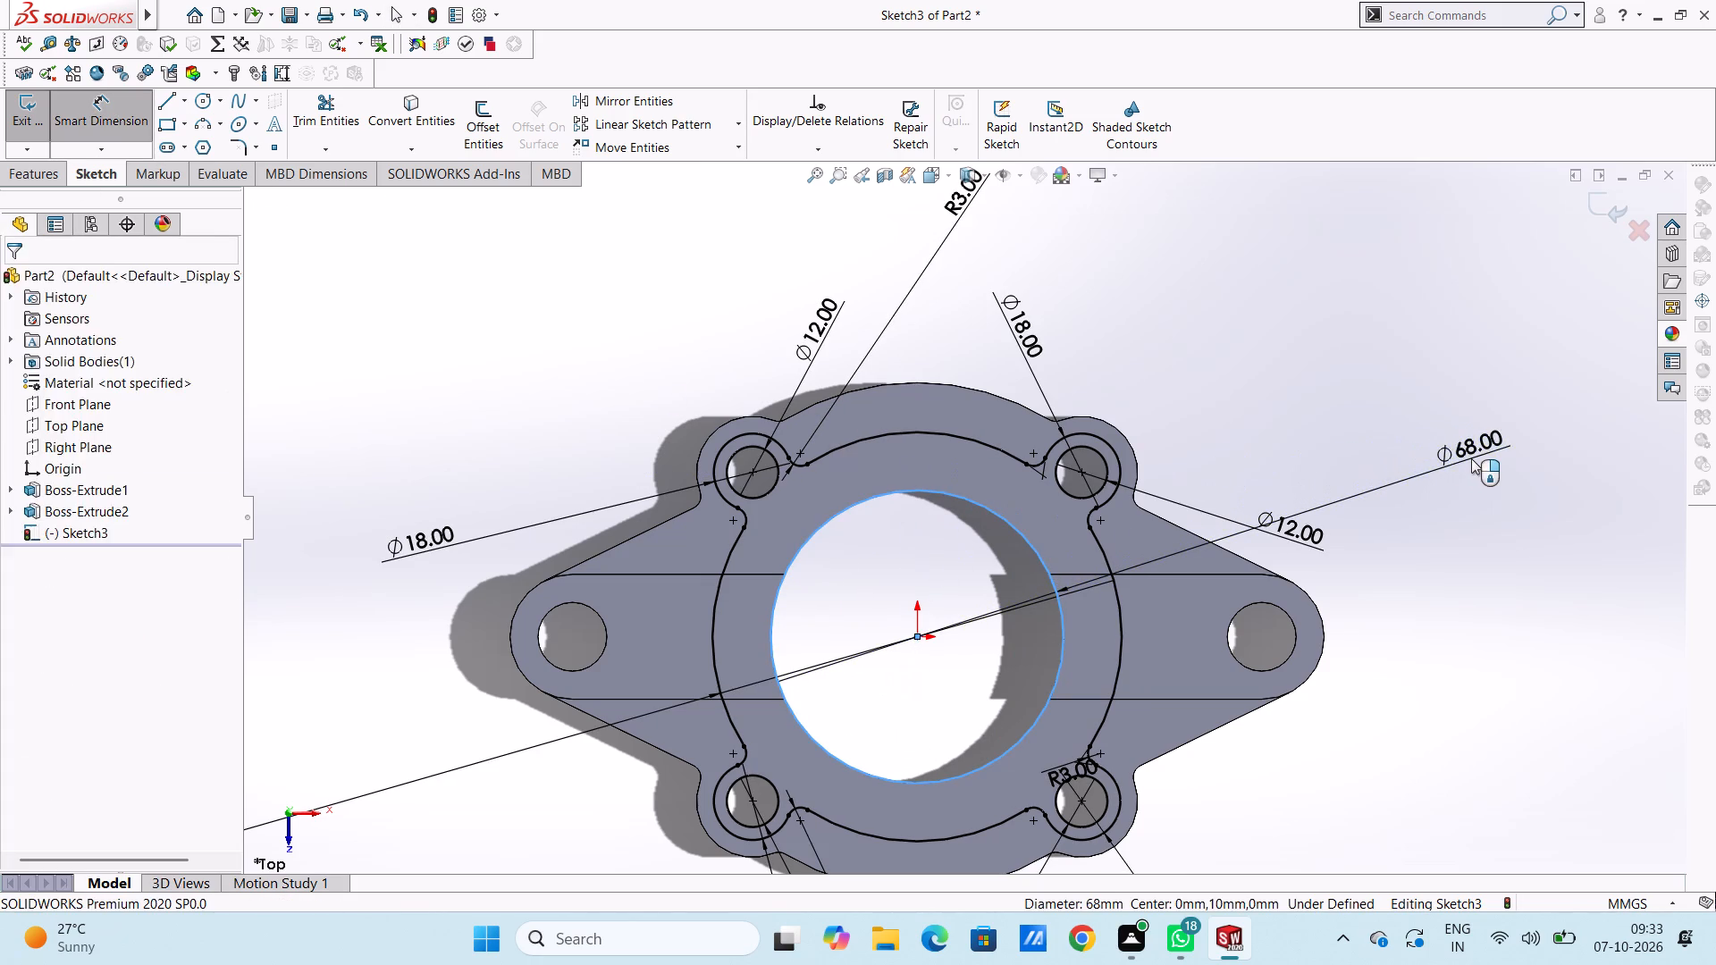
click(1387, 435)
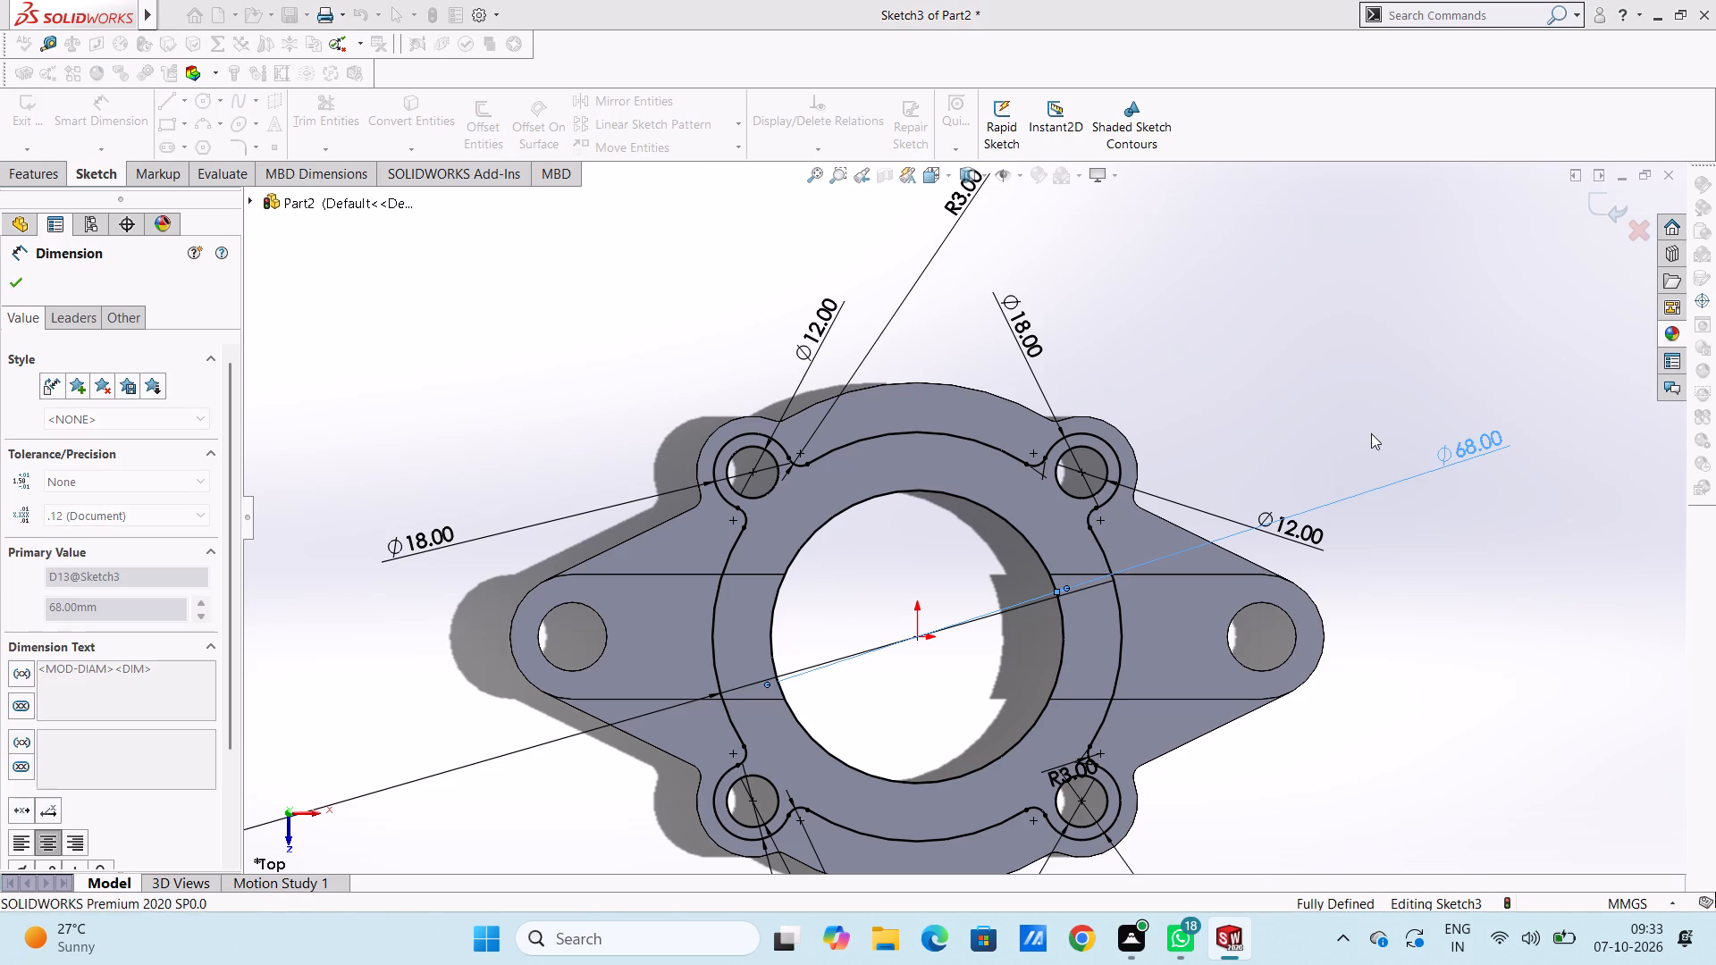
click(1369, 432)
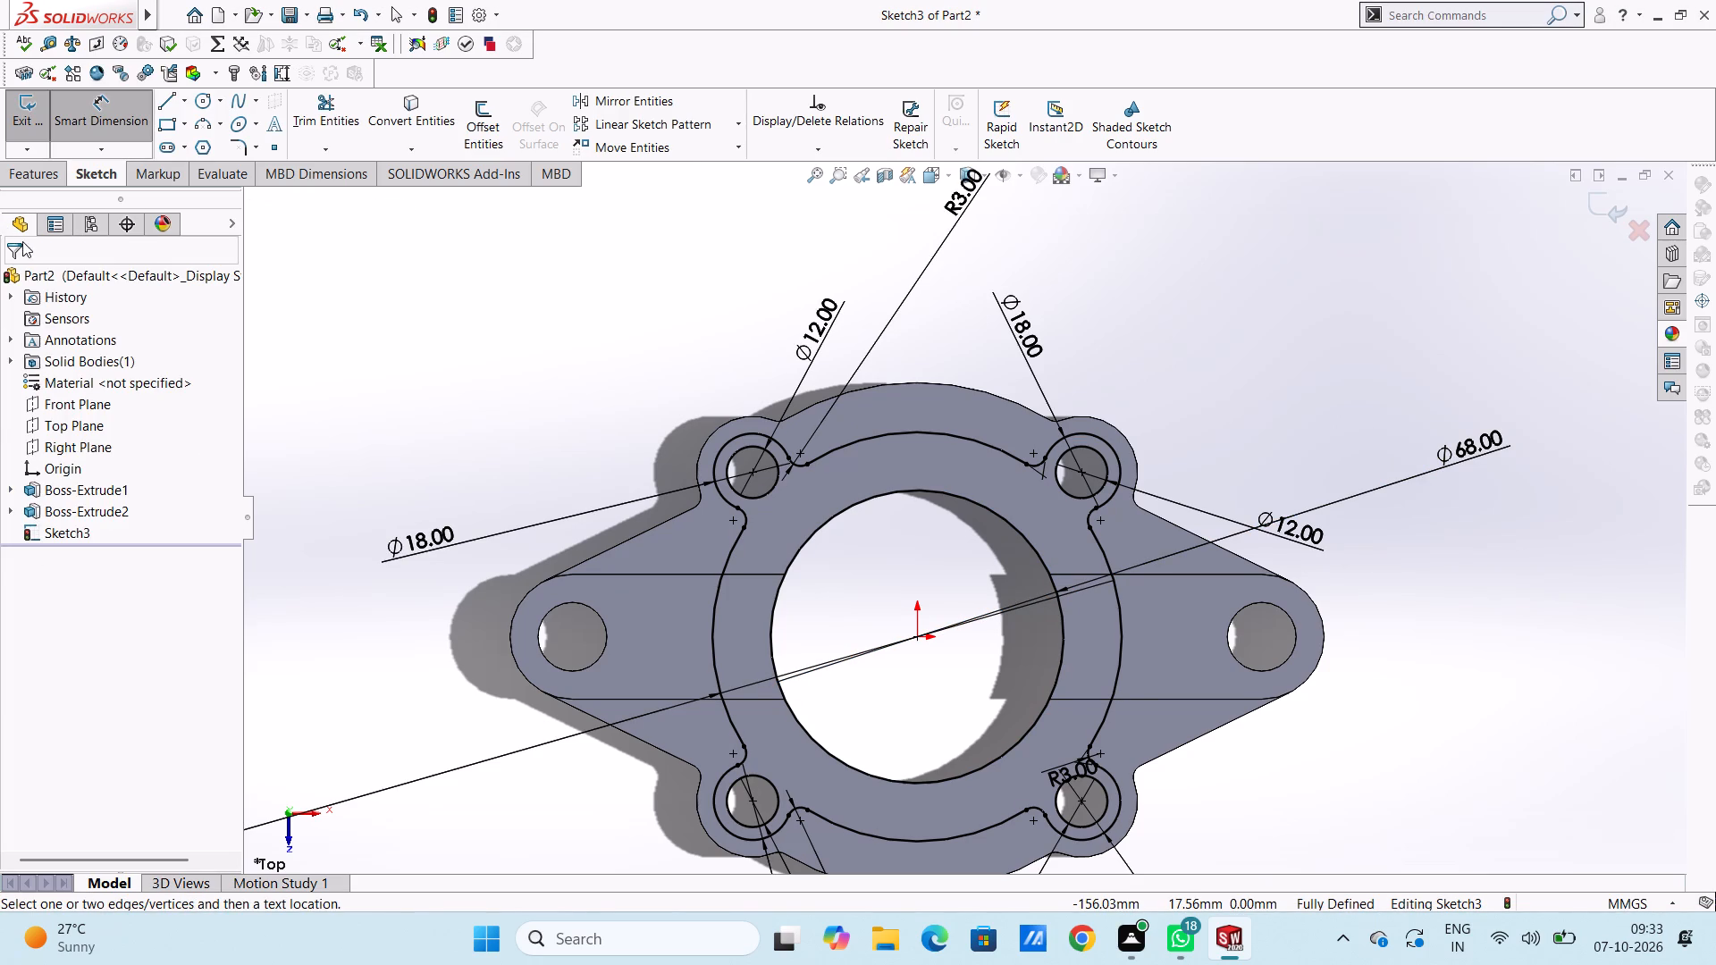
click(64, 132)
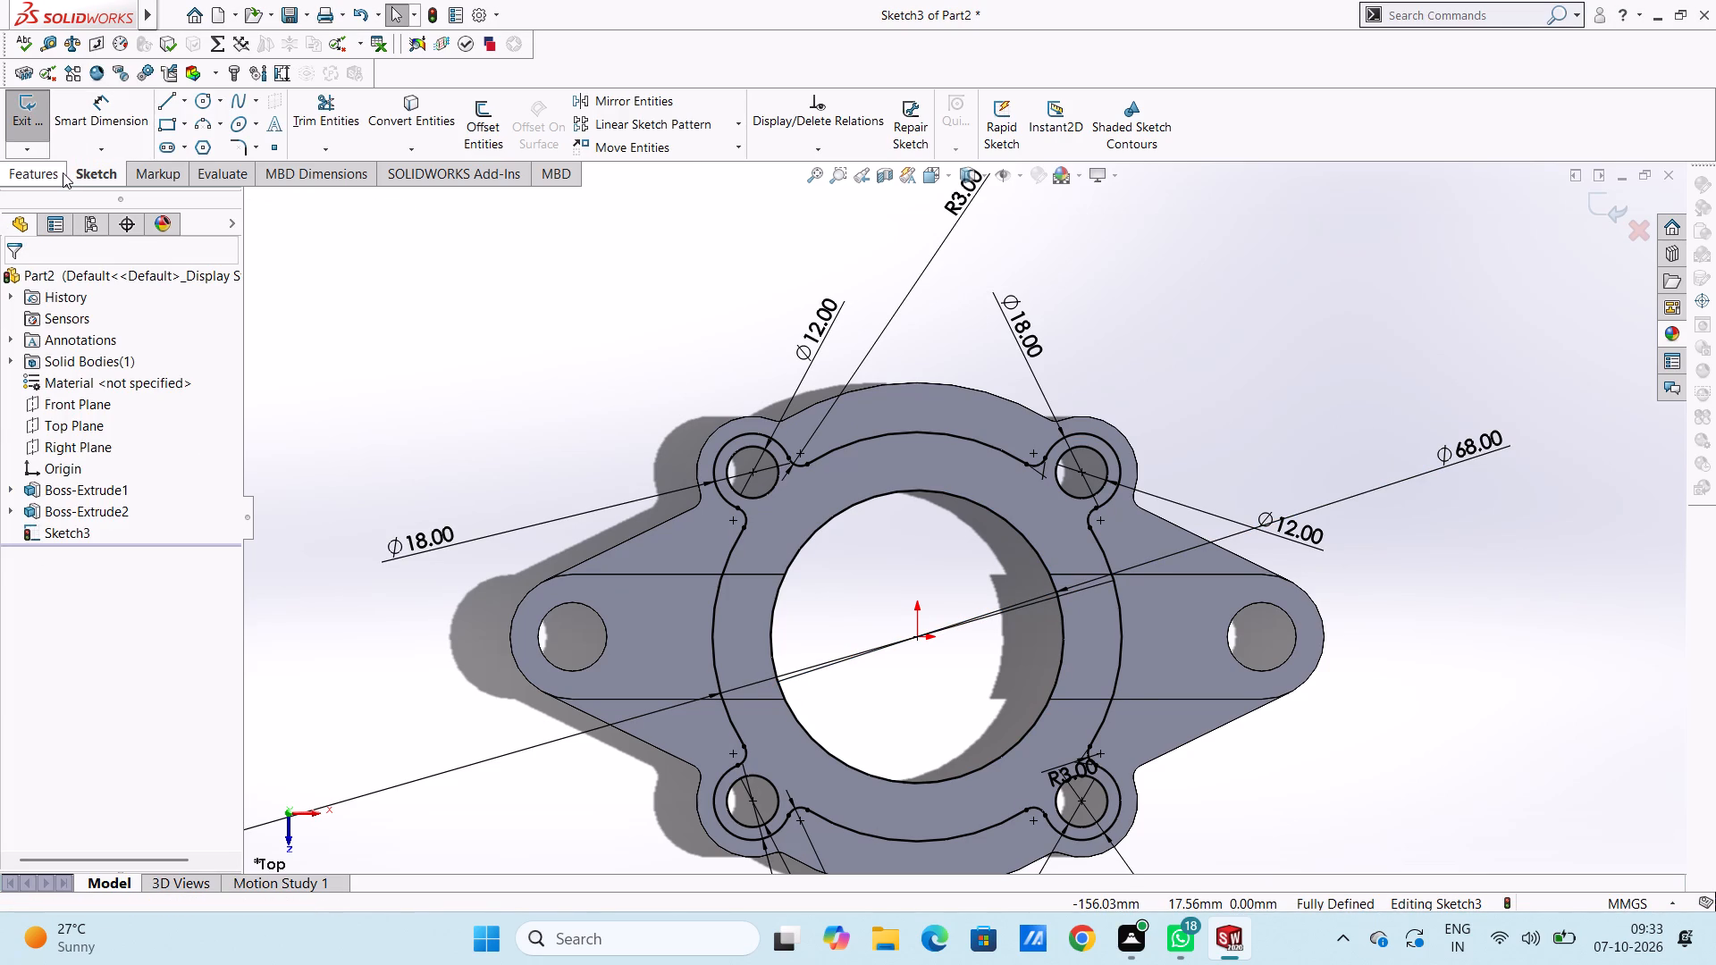
Extrude the lobed ring sketch with its lobe holes and central bore 8 mm upward, merged with the flange body.
click(57, 170)
click(38, 116)
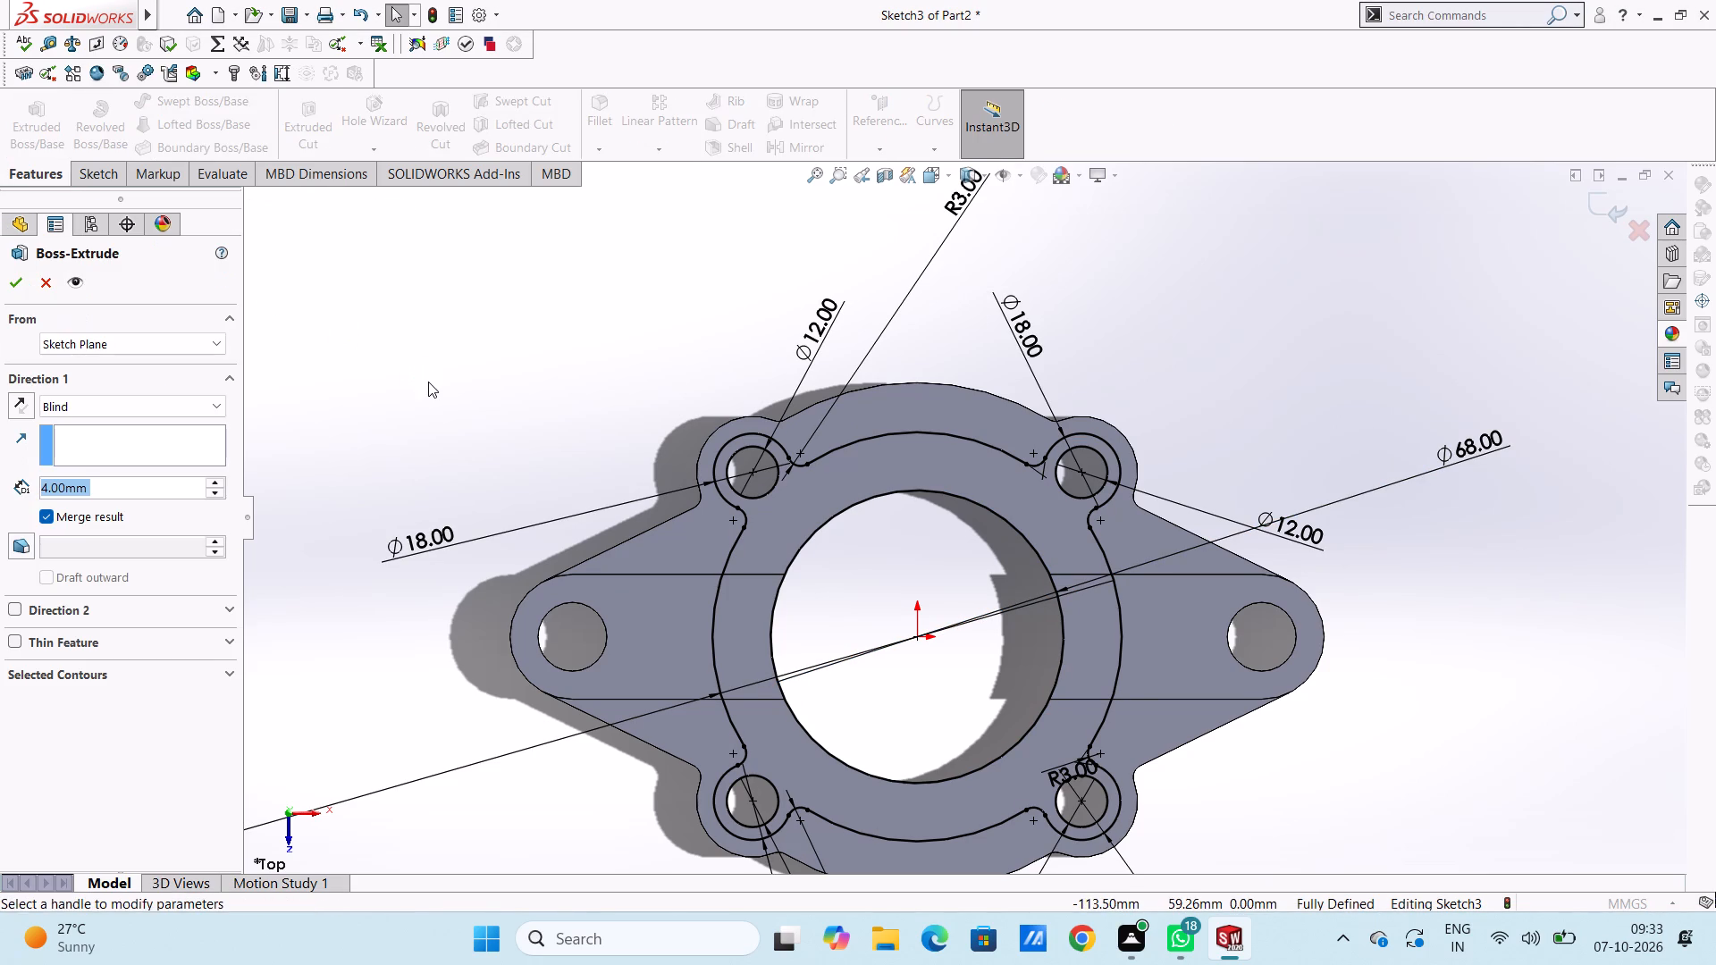
scroll(428, 382, up, 4)
middle_drag(458, 566, 414, 379)
middle_drag(464, 533, 482, 498)
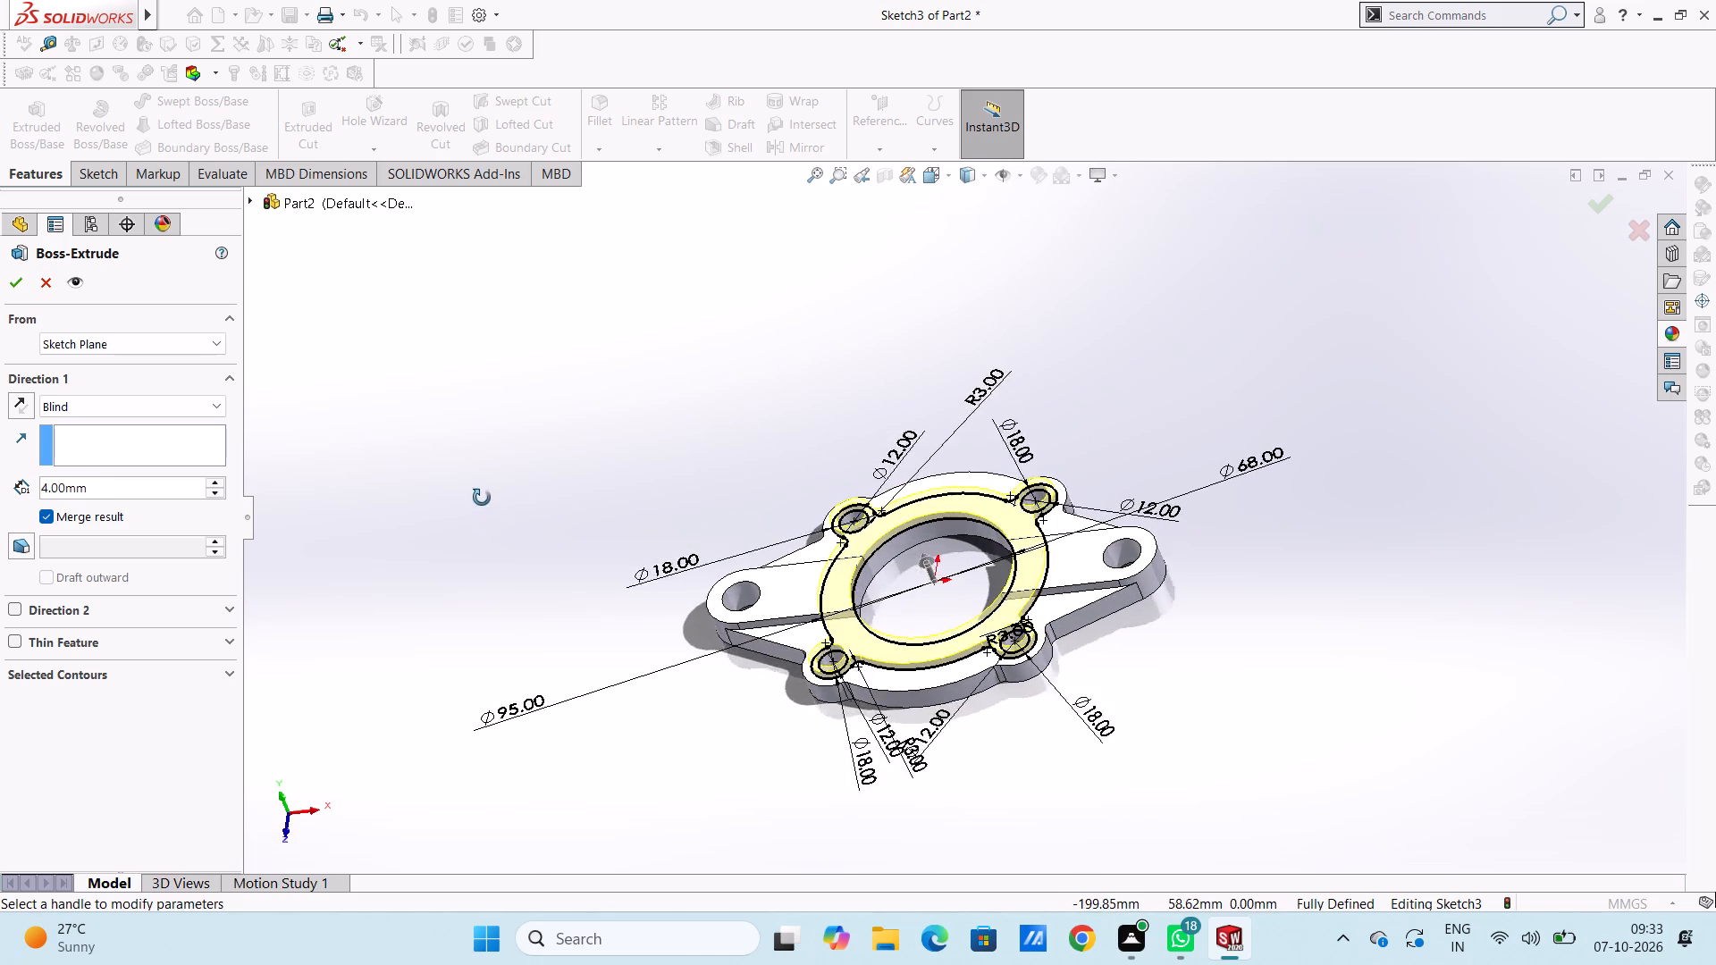
middle_drag(482, 498, 489, 502)
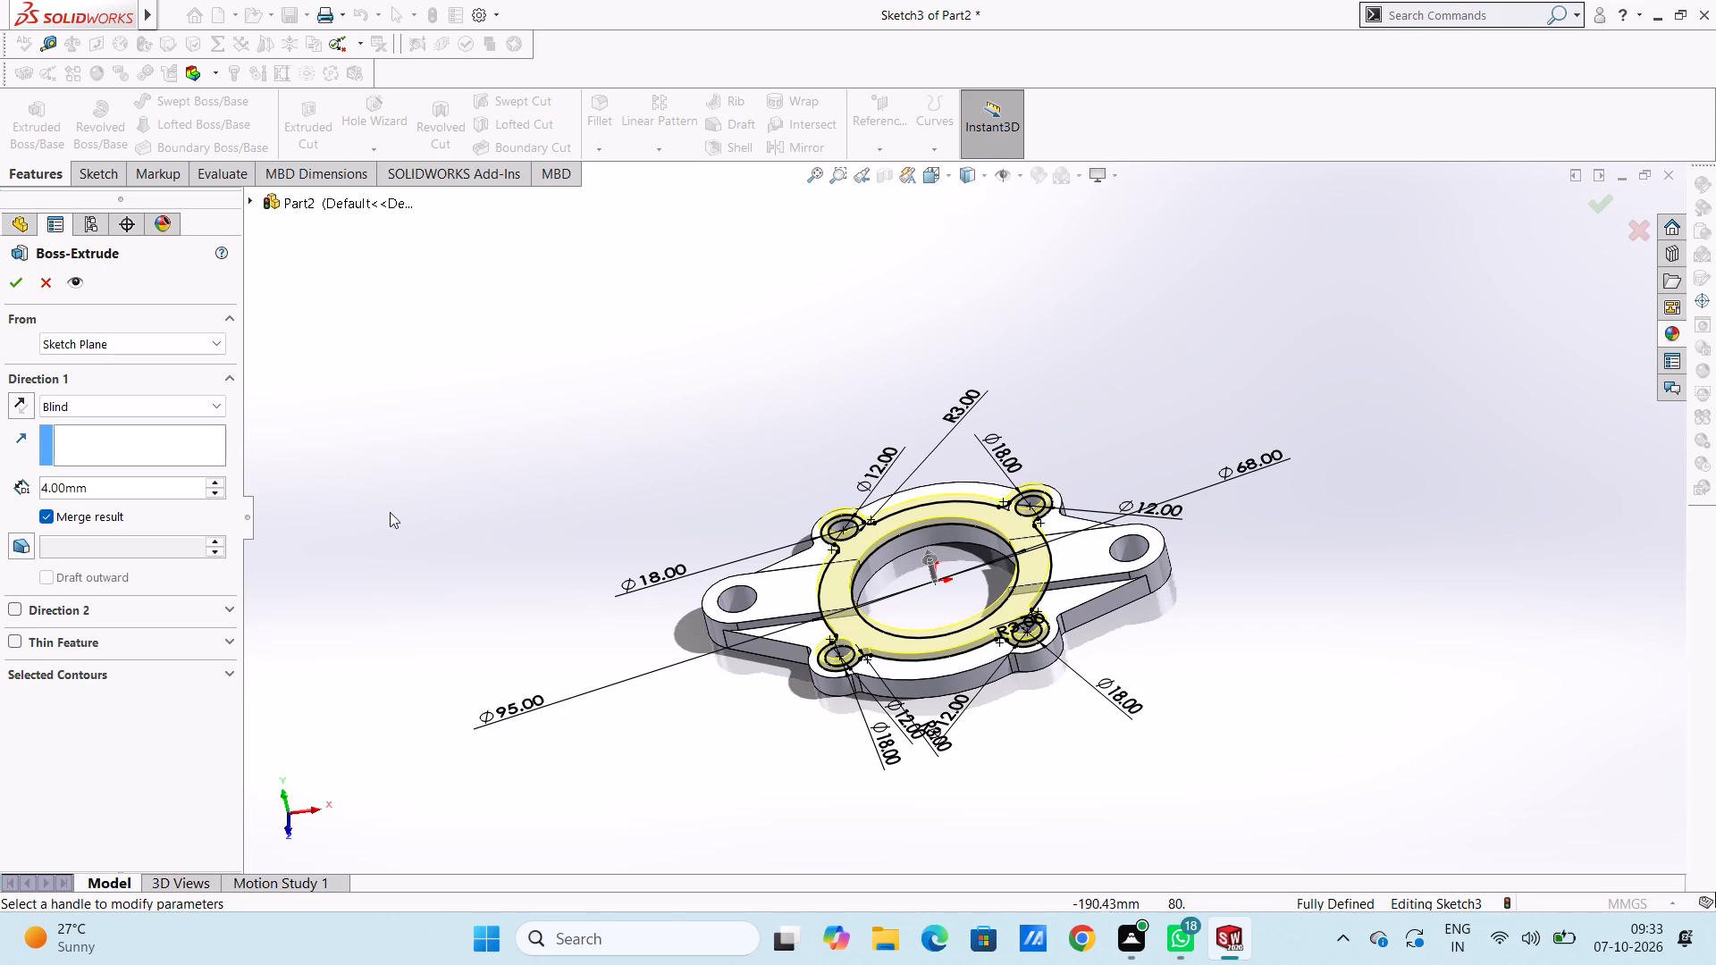
double_click(179, 490)
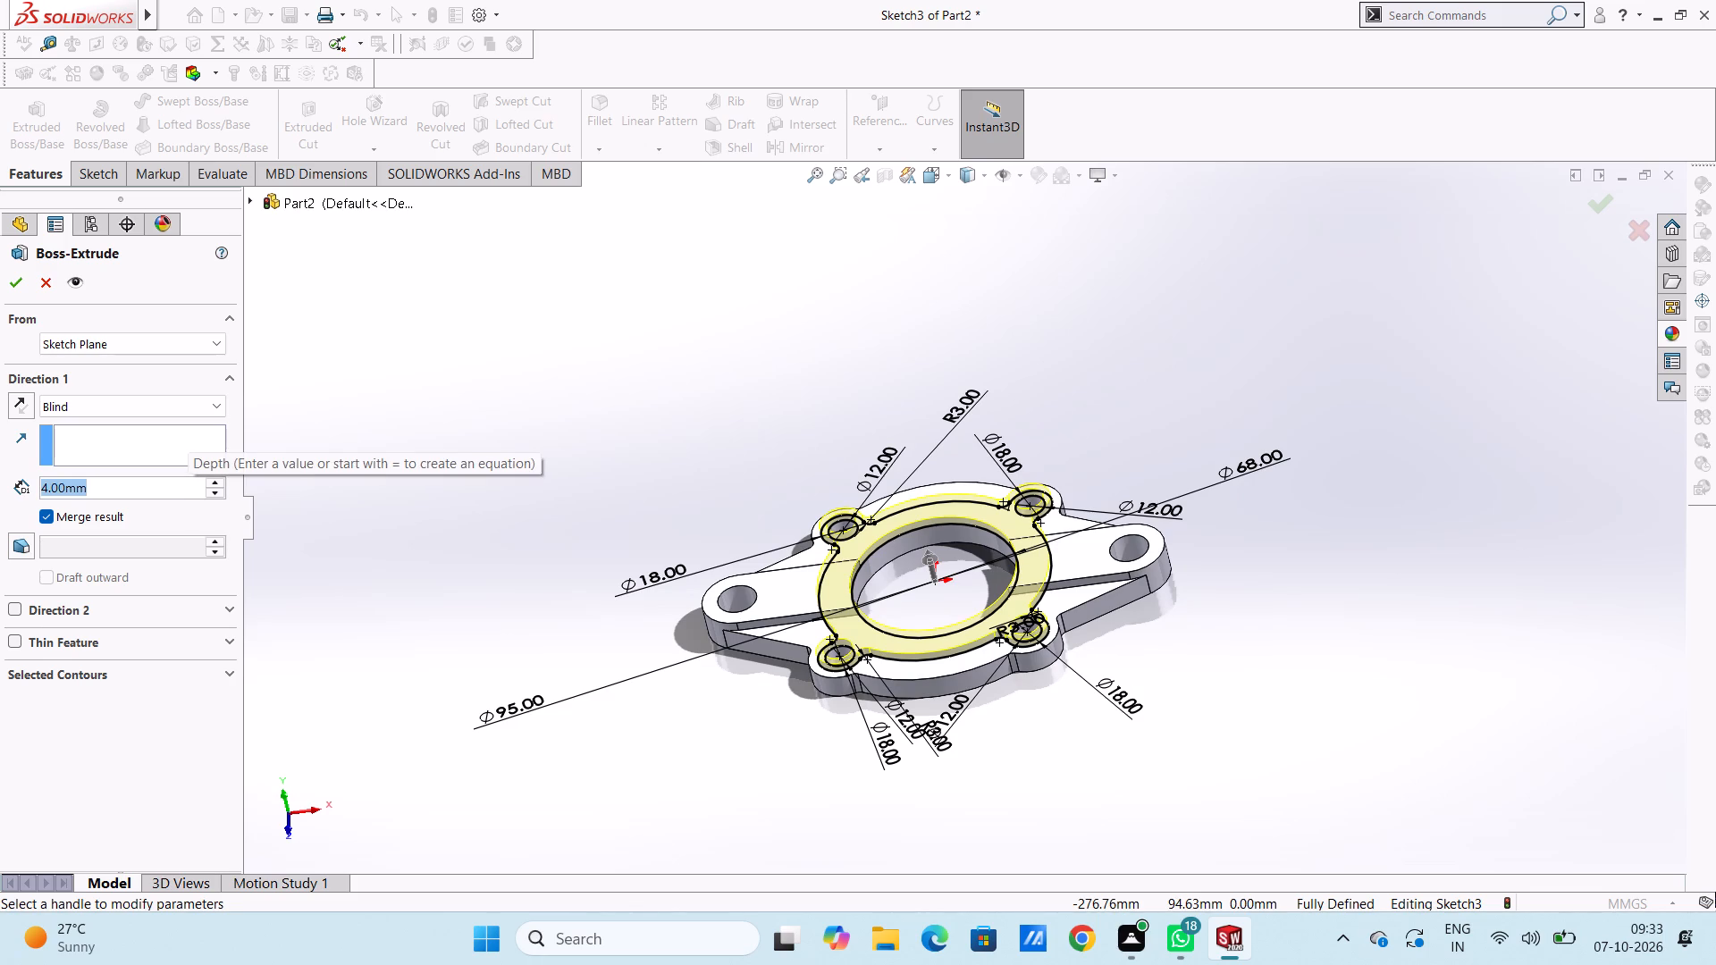
key(8)
key(Return)
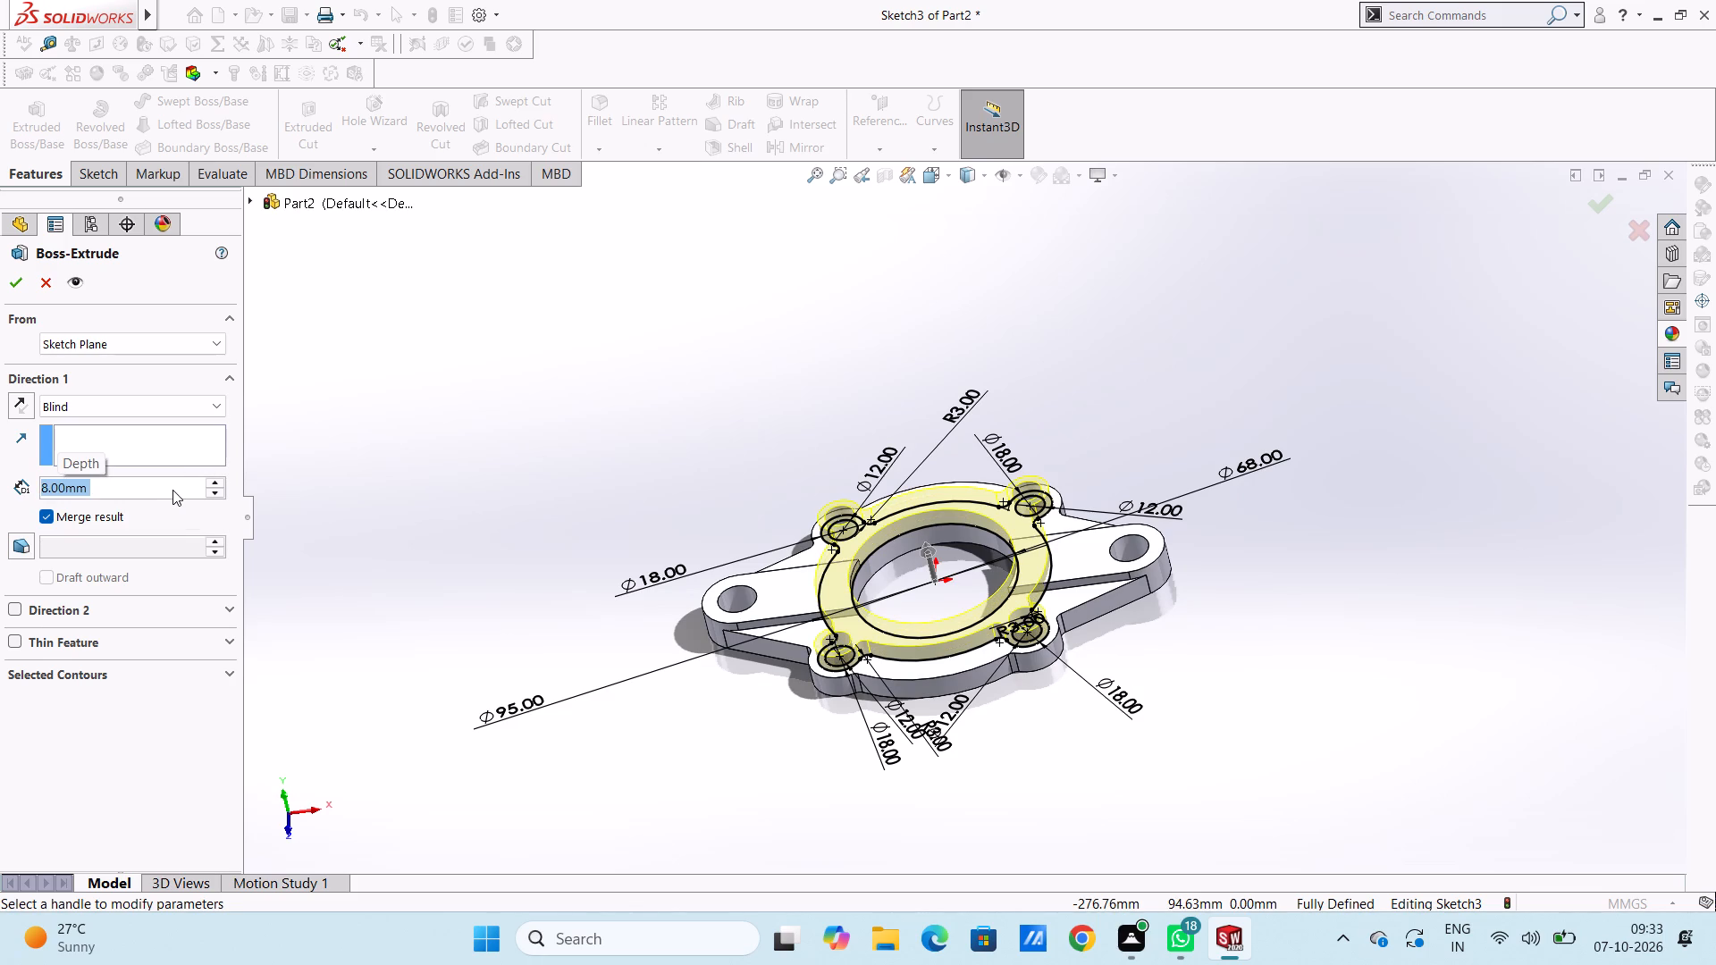
click(18, 285)
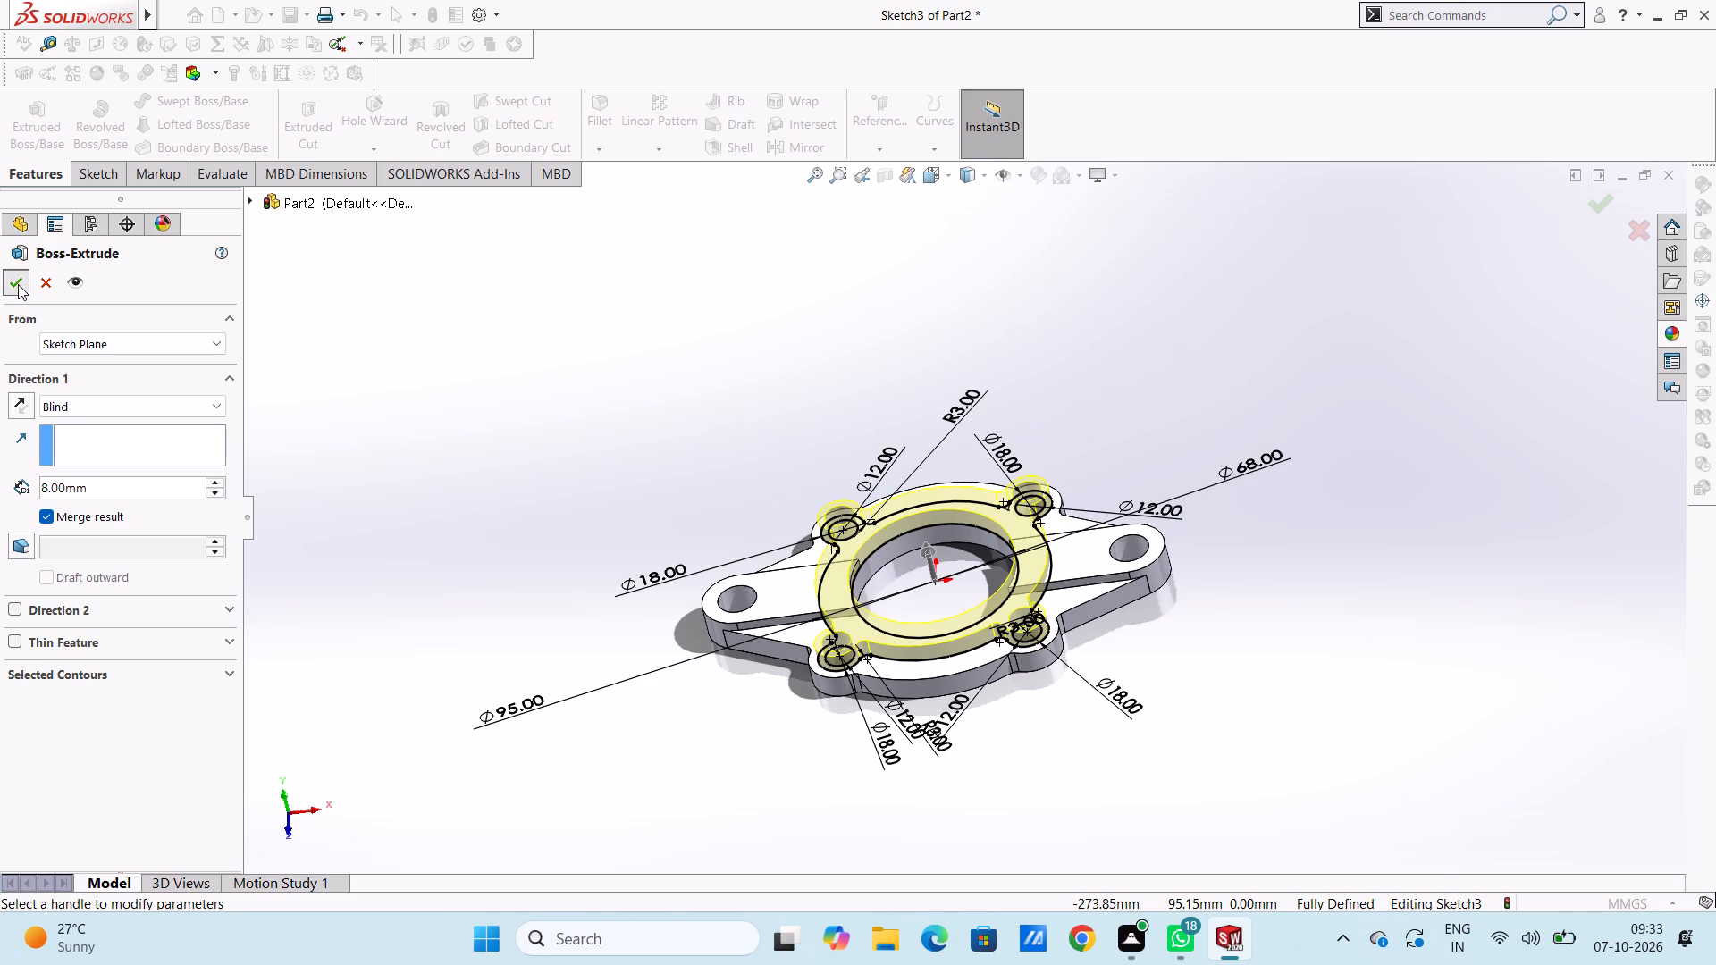
click(434, 426)
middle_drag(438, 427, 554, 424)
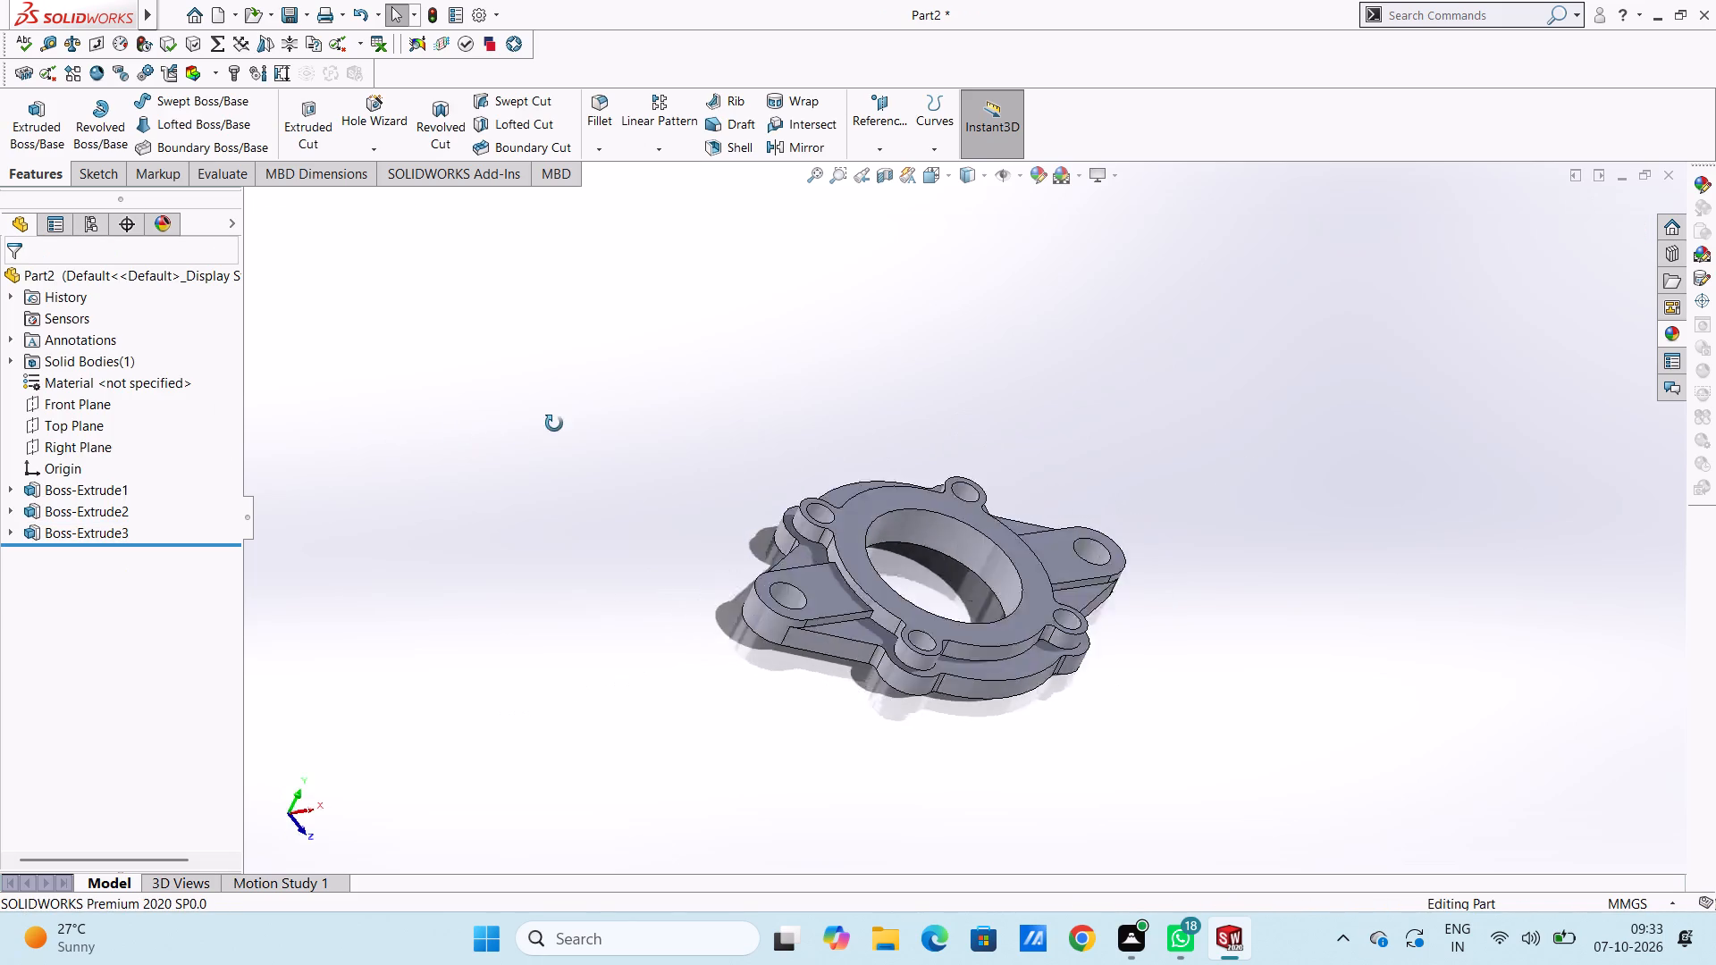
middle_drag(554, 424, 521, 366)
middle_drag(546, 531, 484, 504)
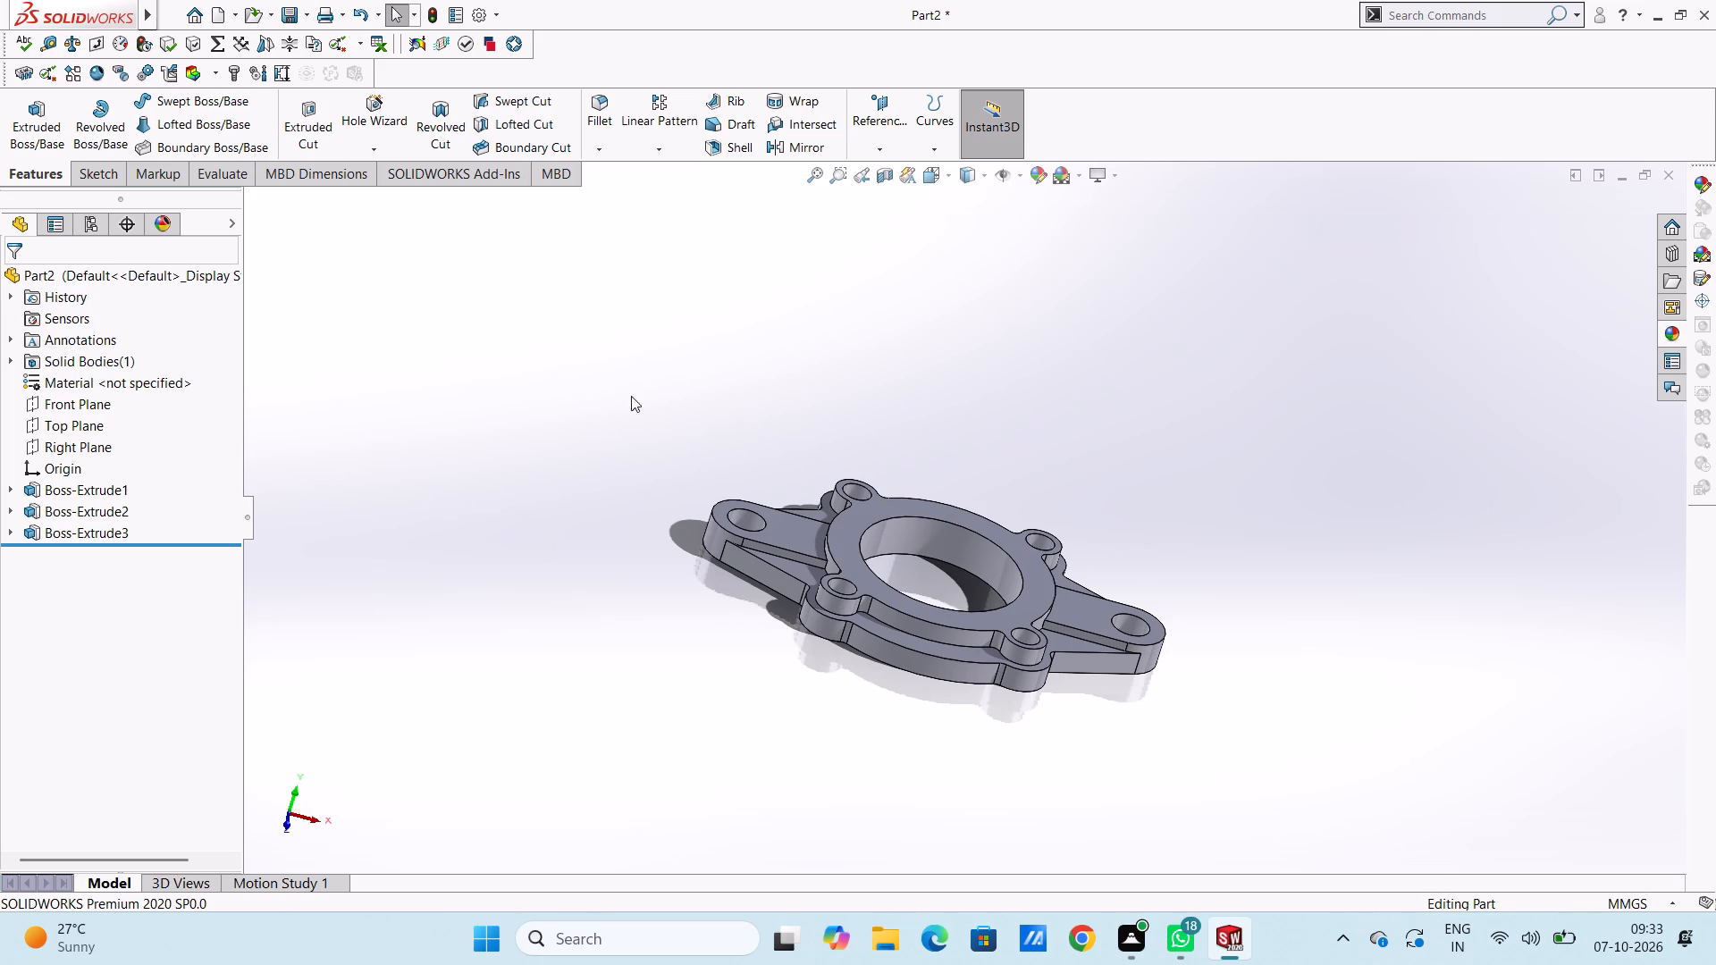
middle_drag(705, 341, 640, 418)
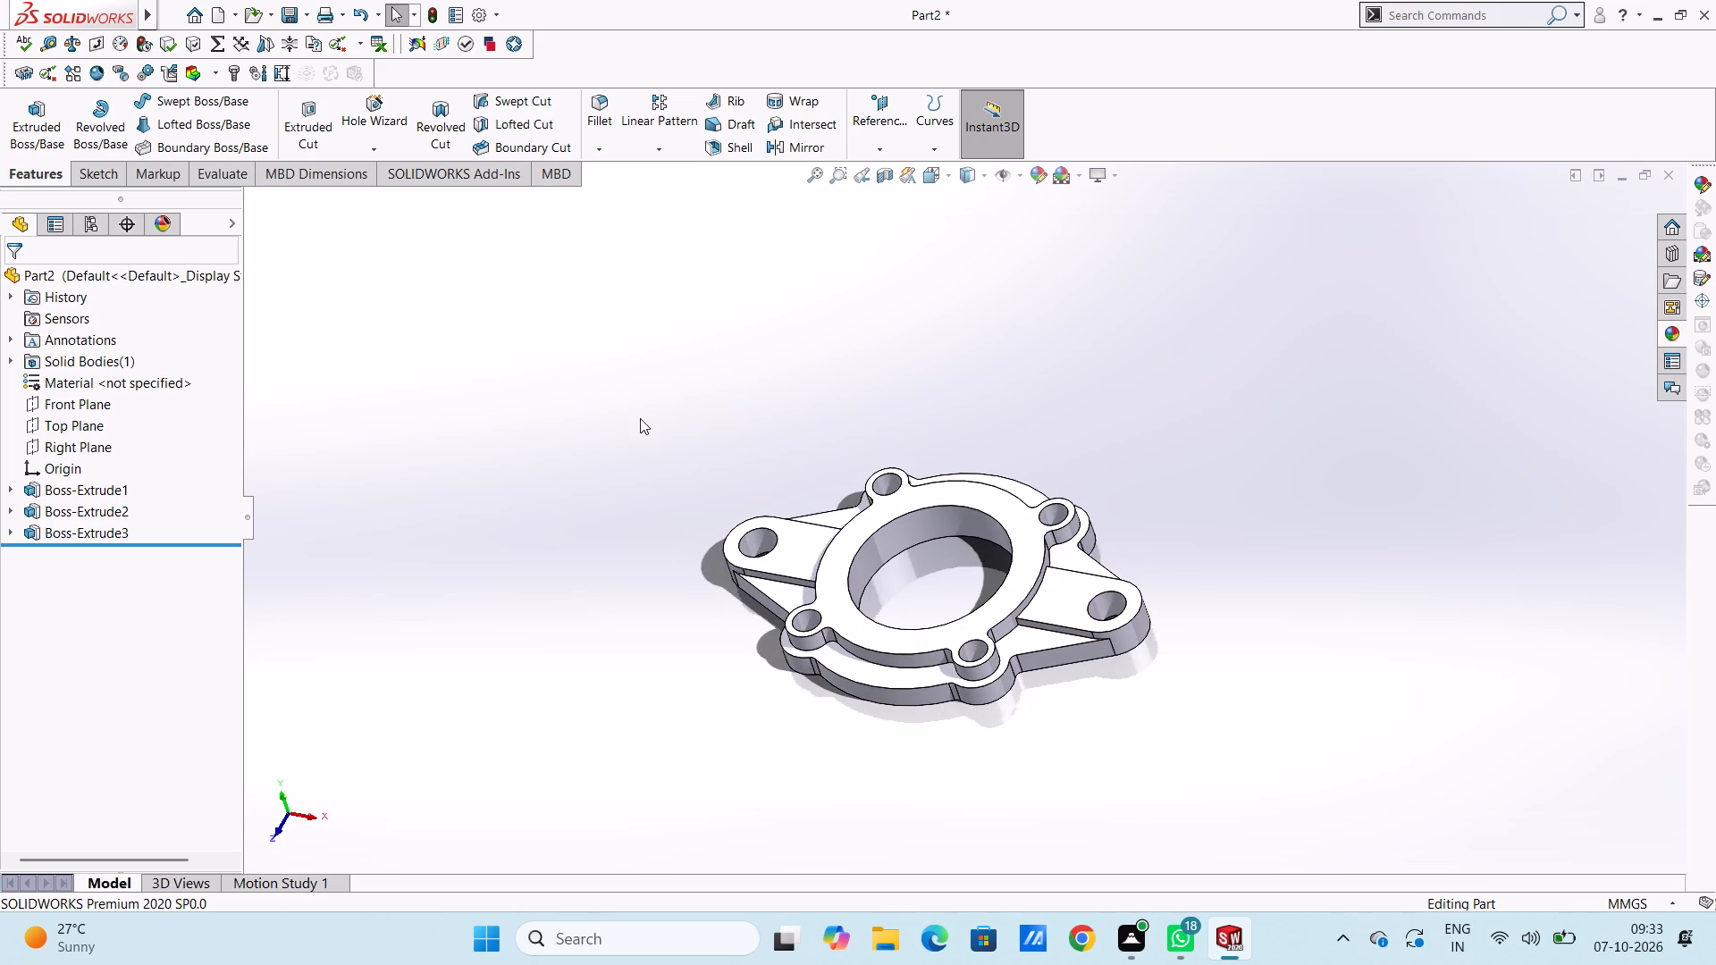
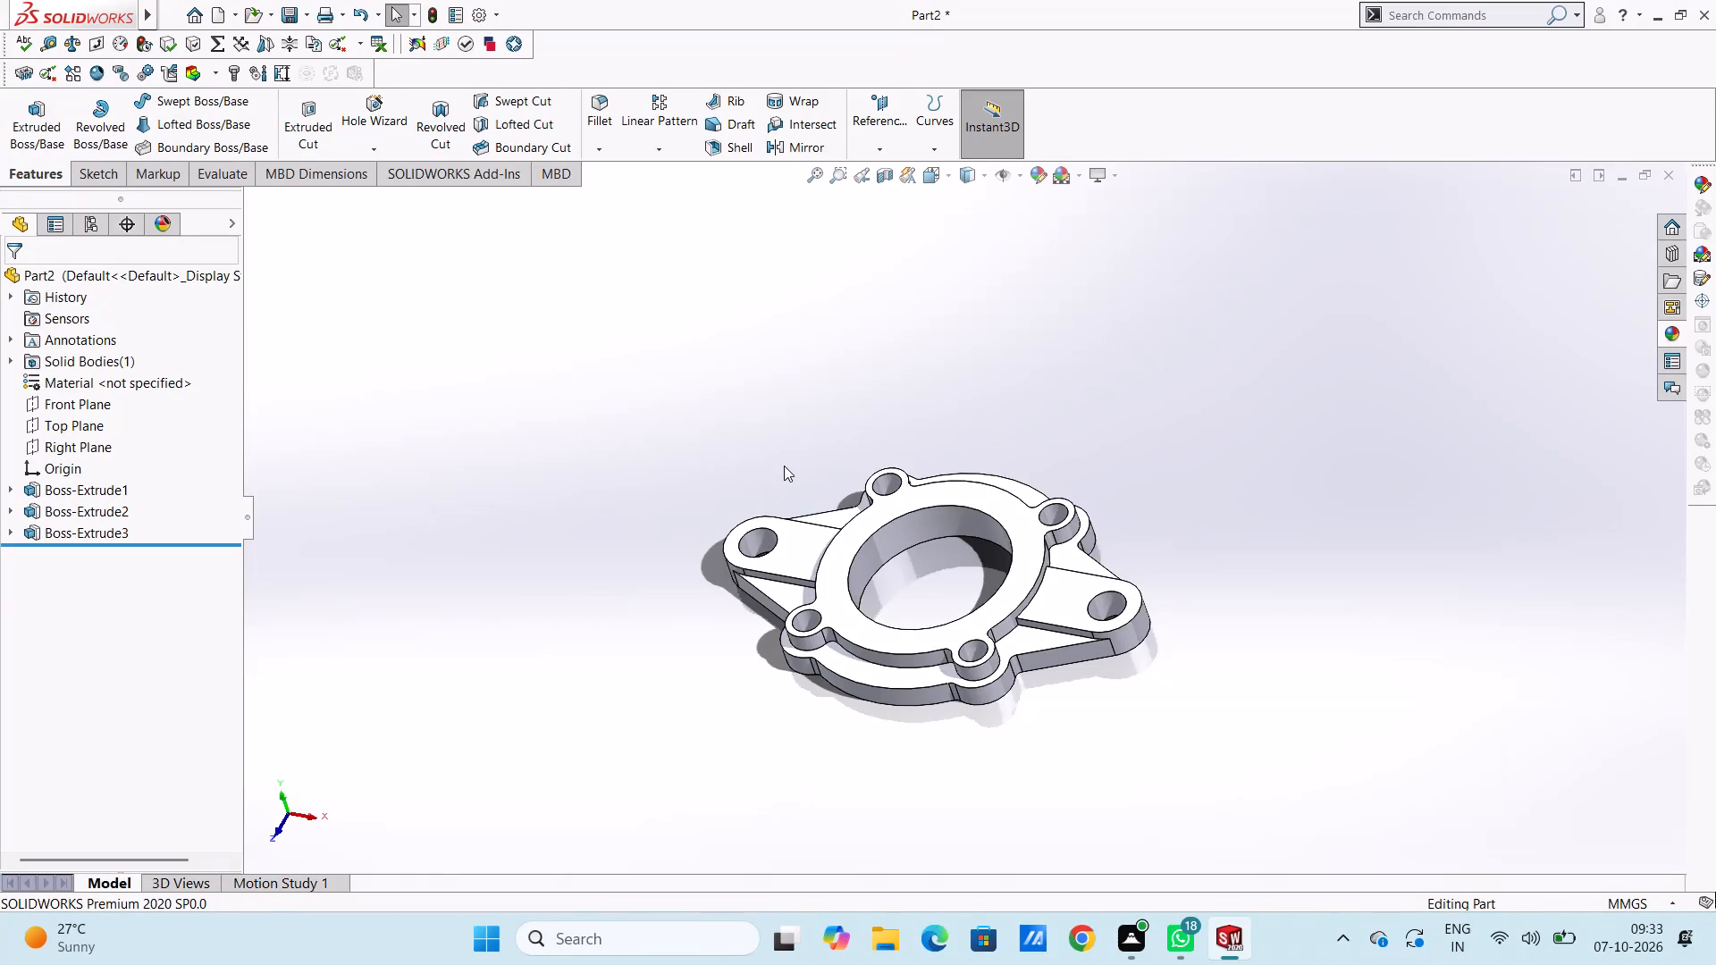
Examine the flange from above, below and the sides, including the new lobed ring around the central bore.
scroll(924, 639, down, 4)
middle_drag(927, 525, 1076, 478)
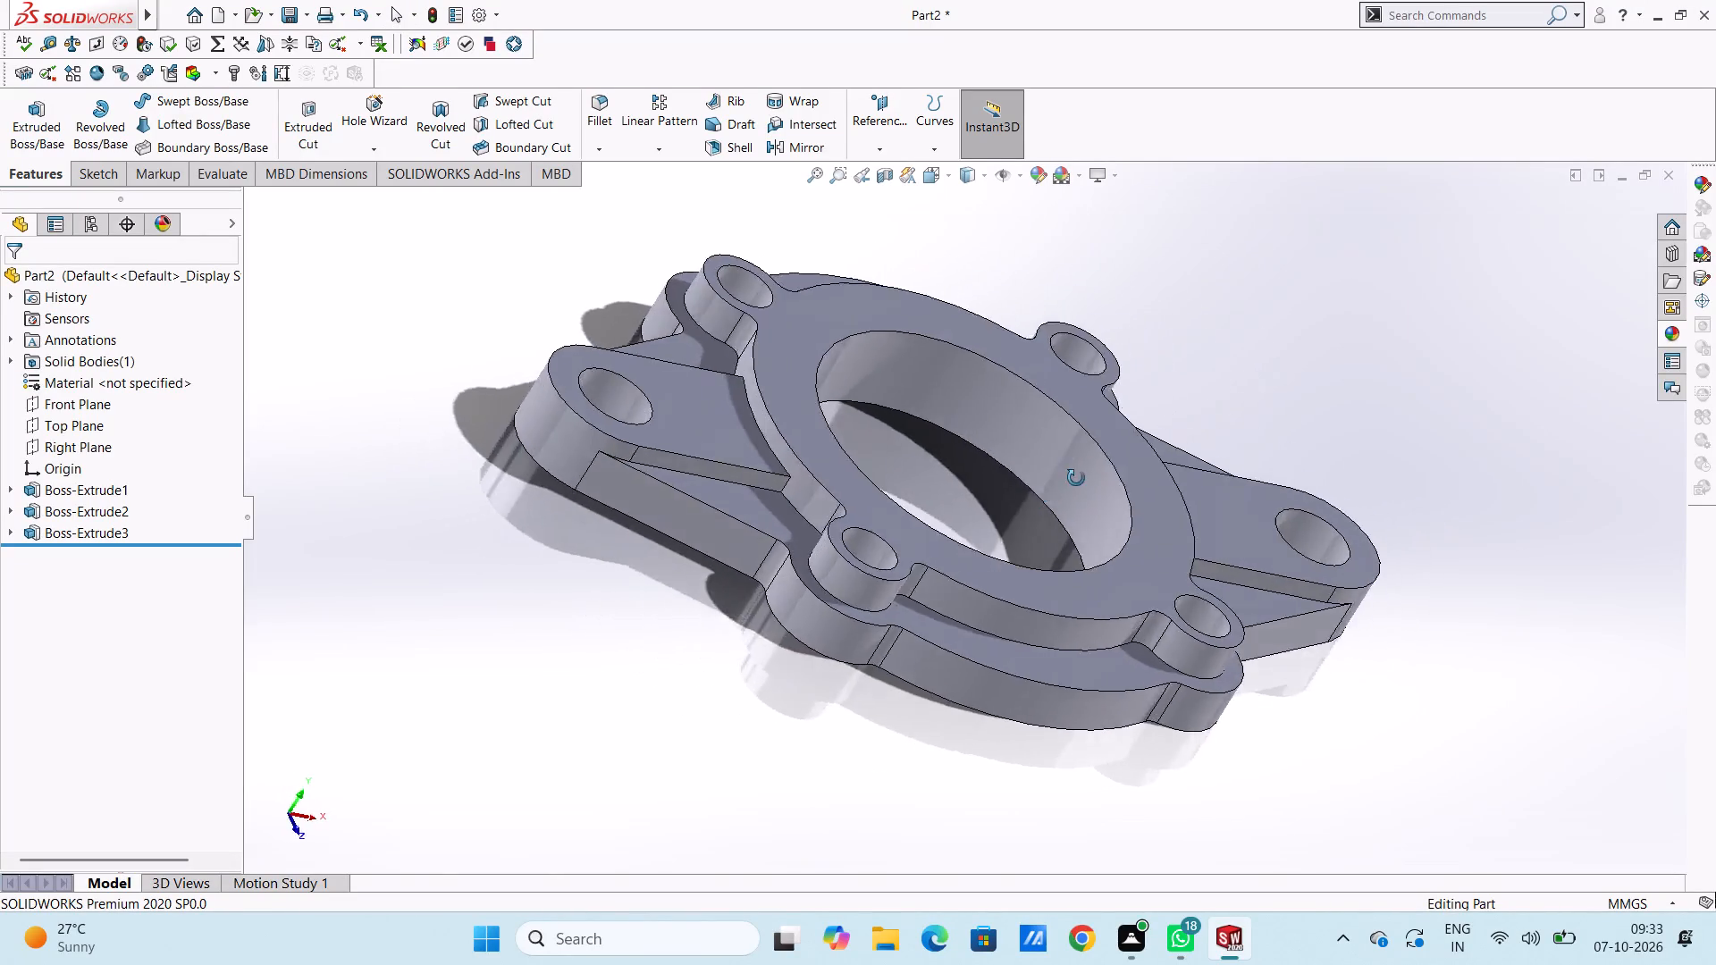
middle_drag(1076, 478, 1171, 399)
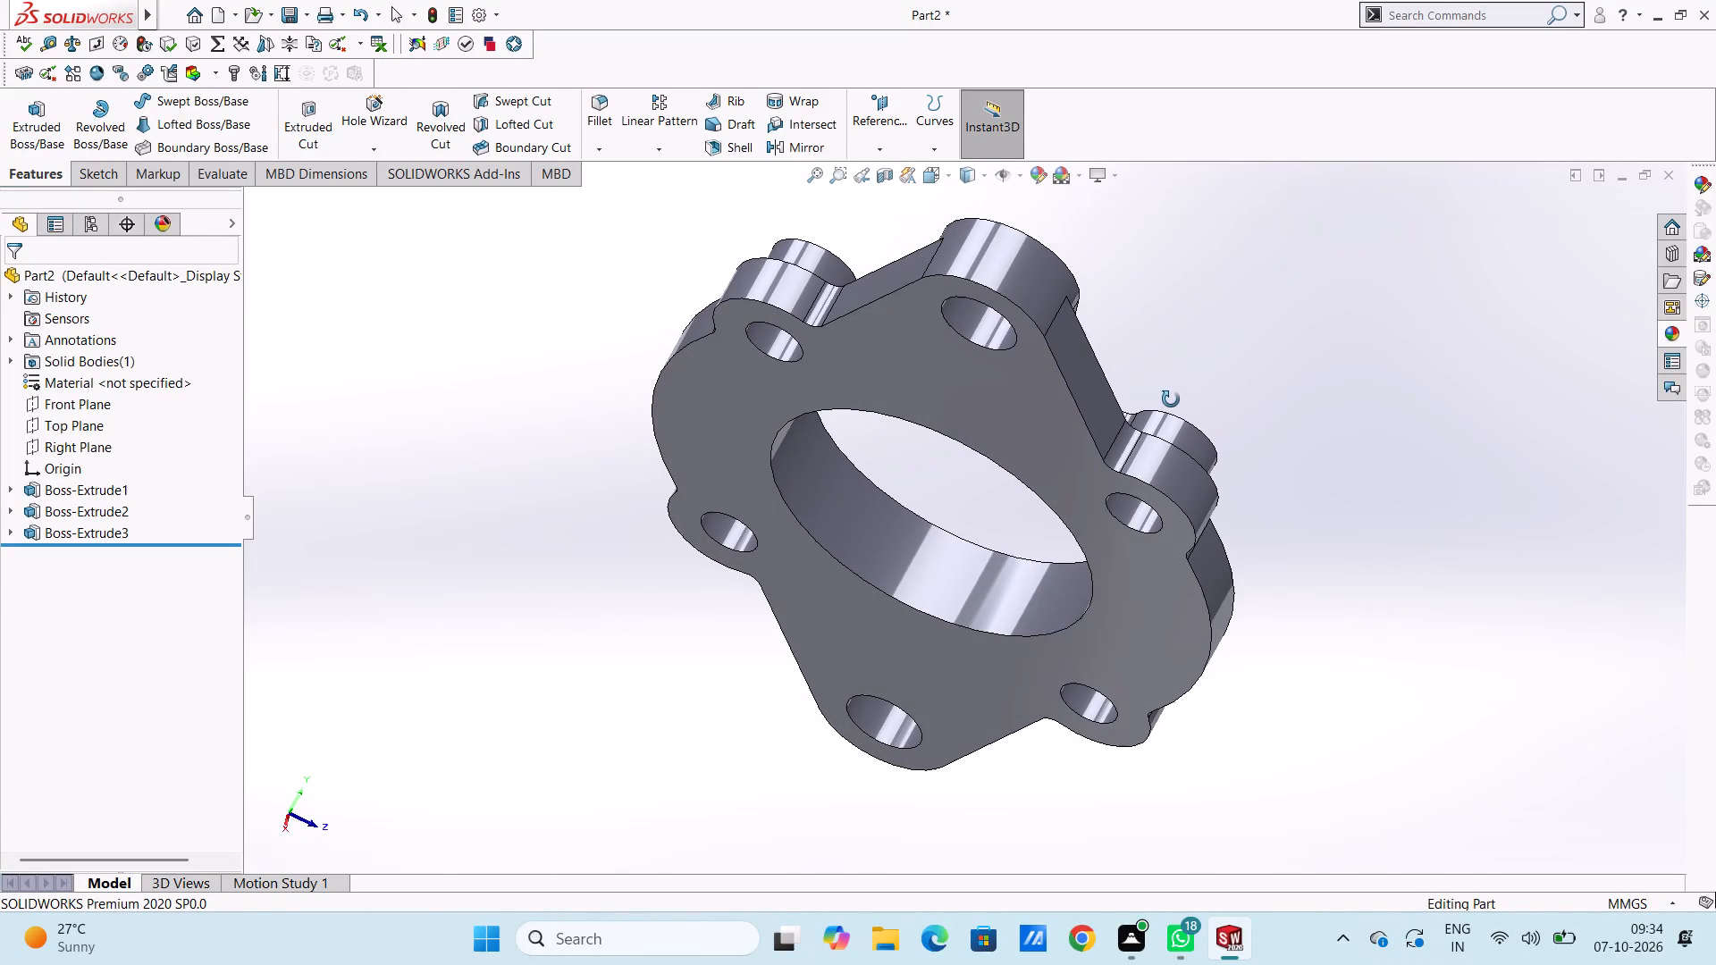
middle_drag(1171, 399, 1224, 391)
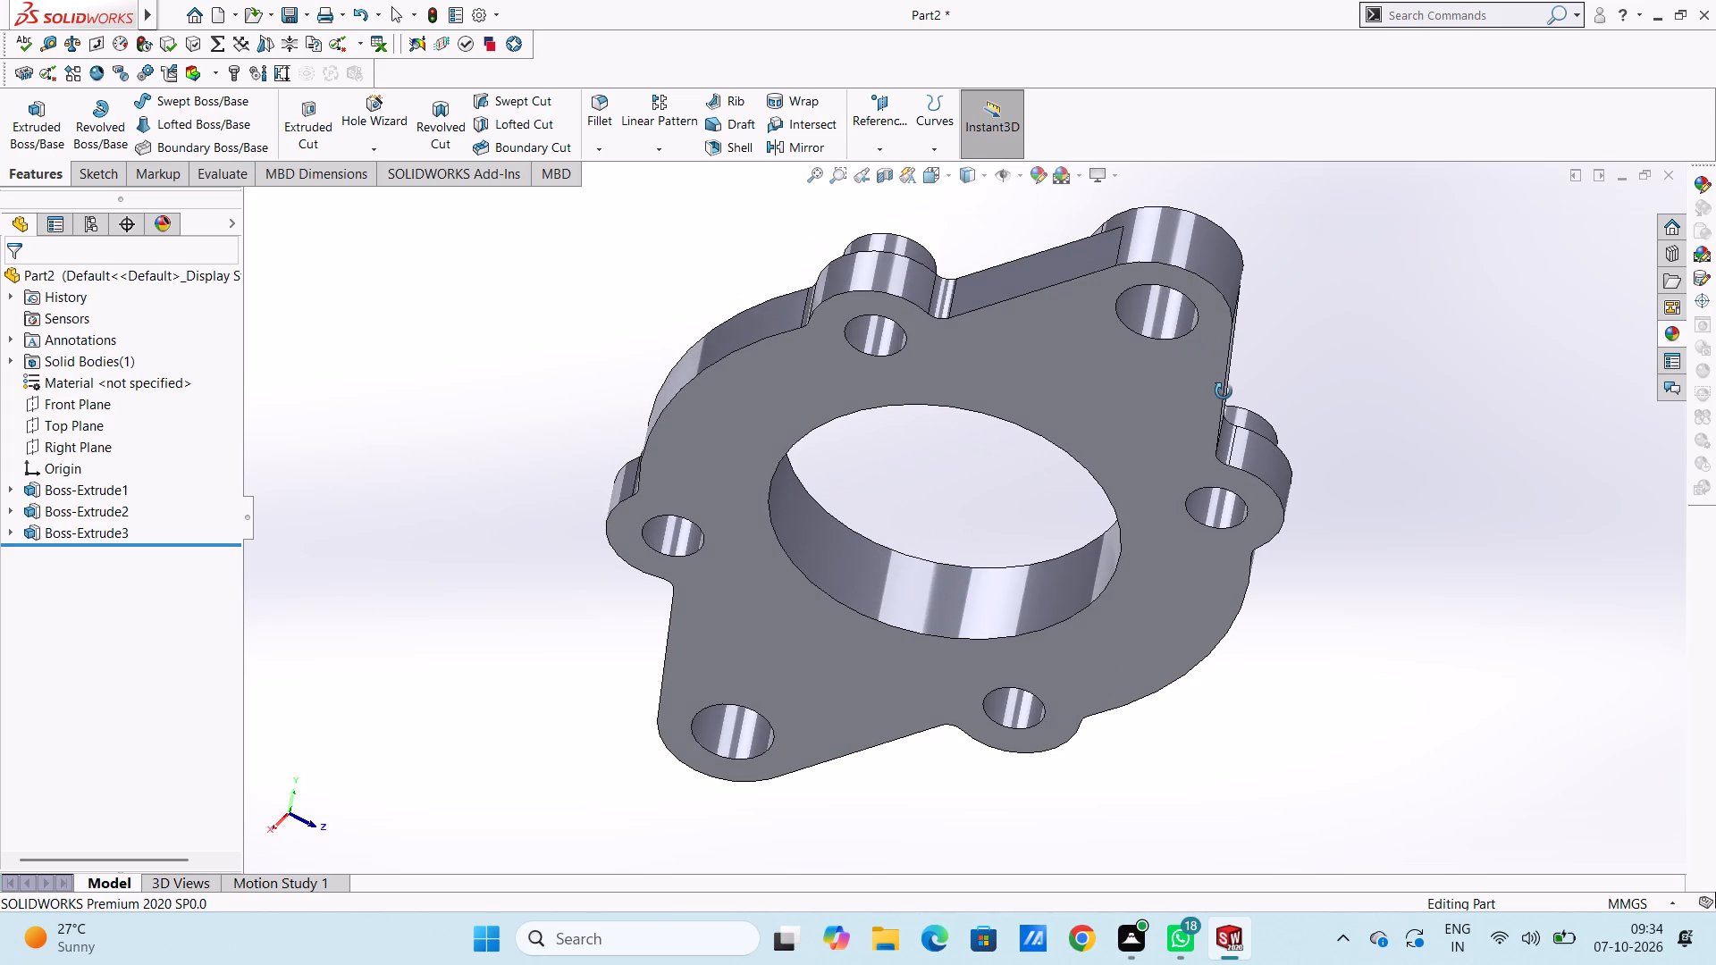
middle_drag(1224, 391, 1128, 389)
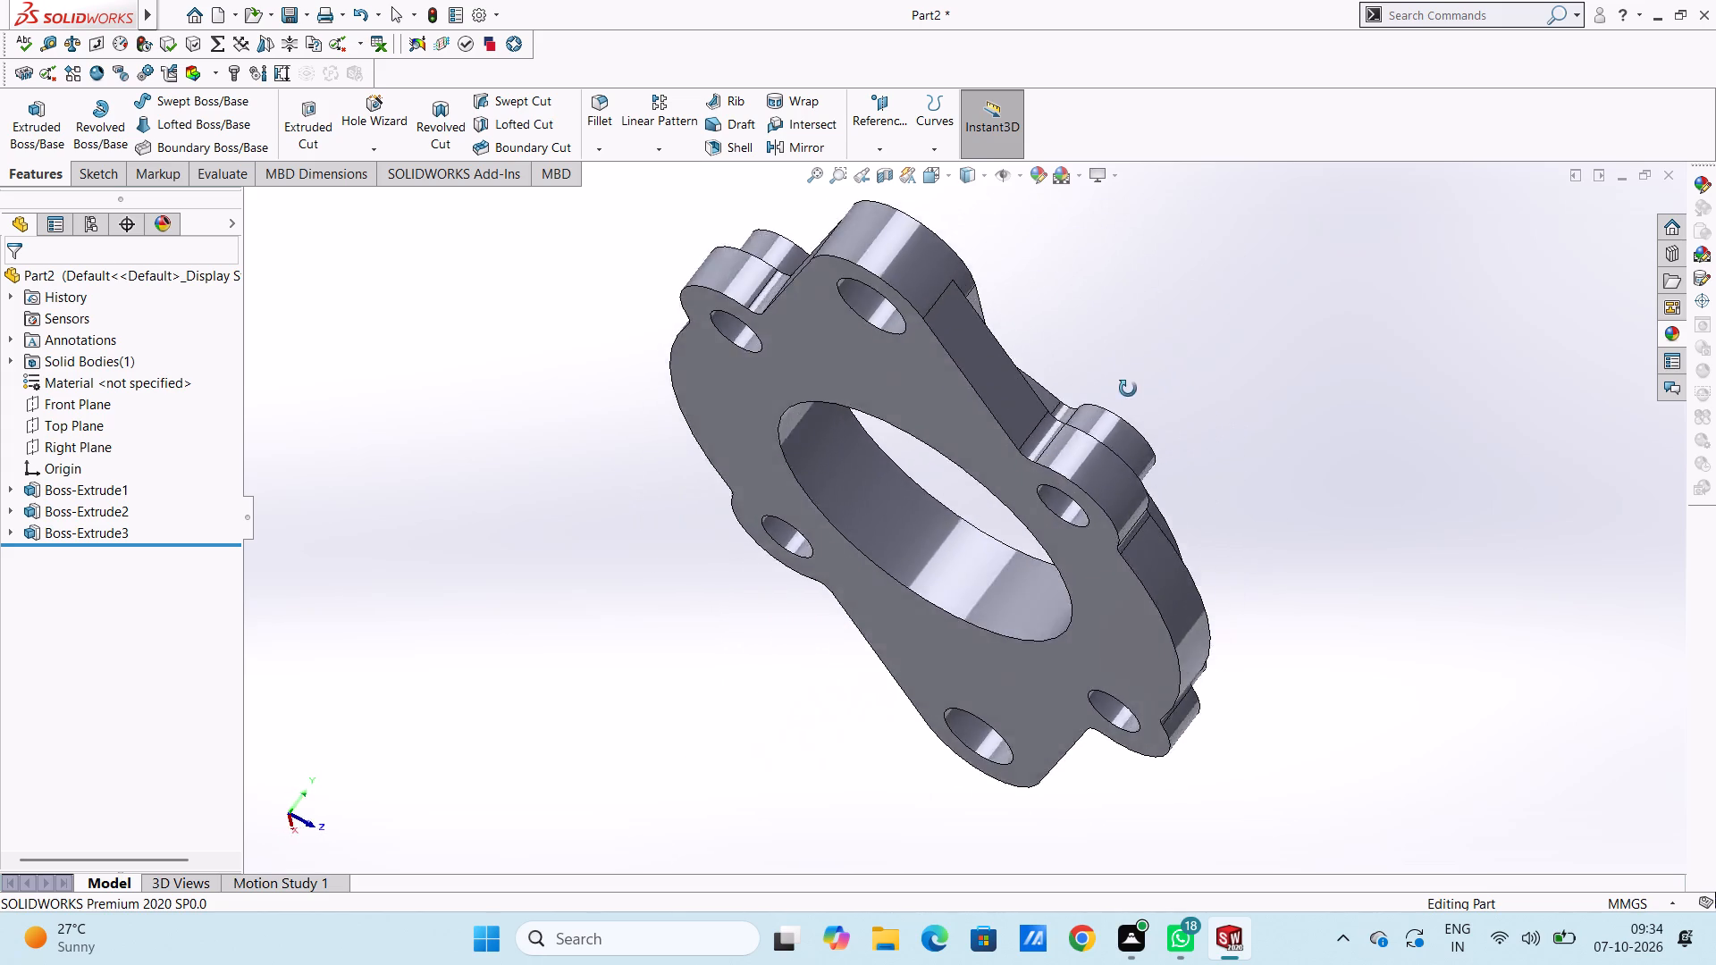
middle_drag(1128, 389, 921, 382)
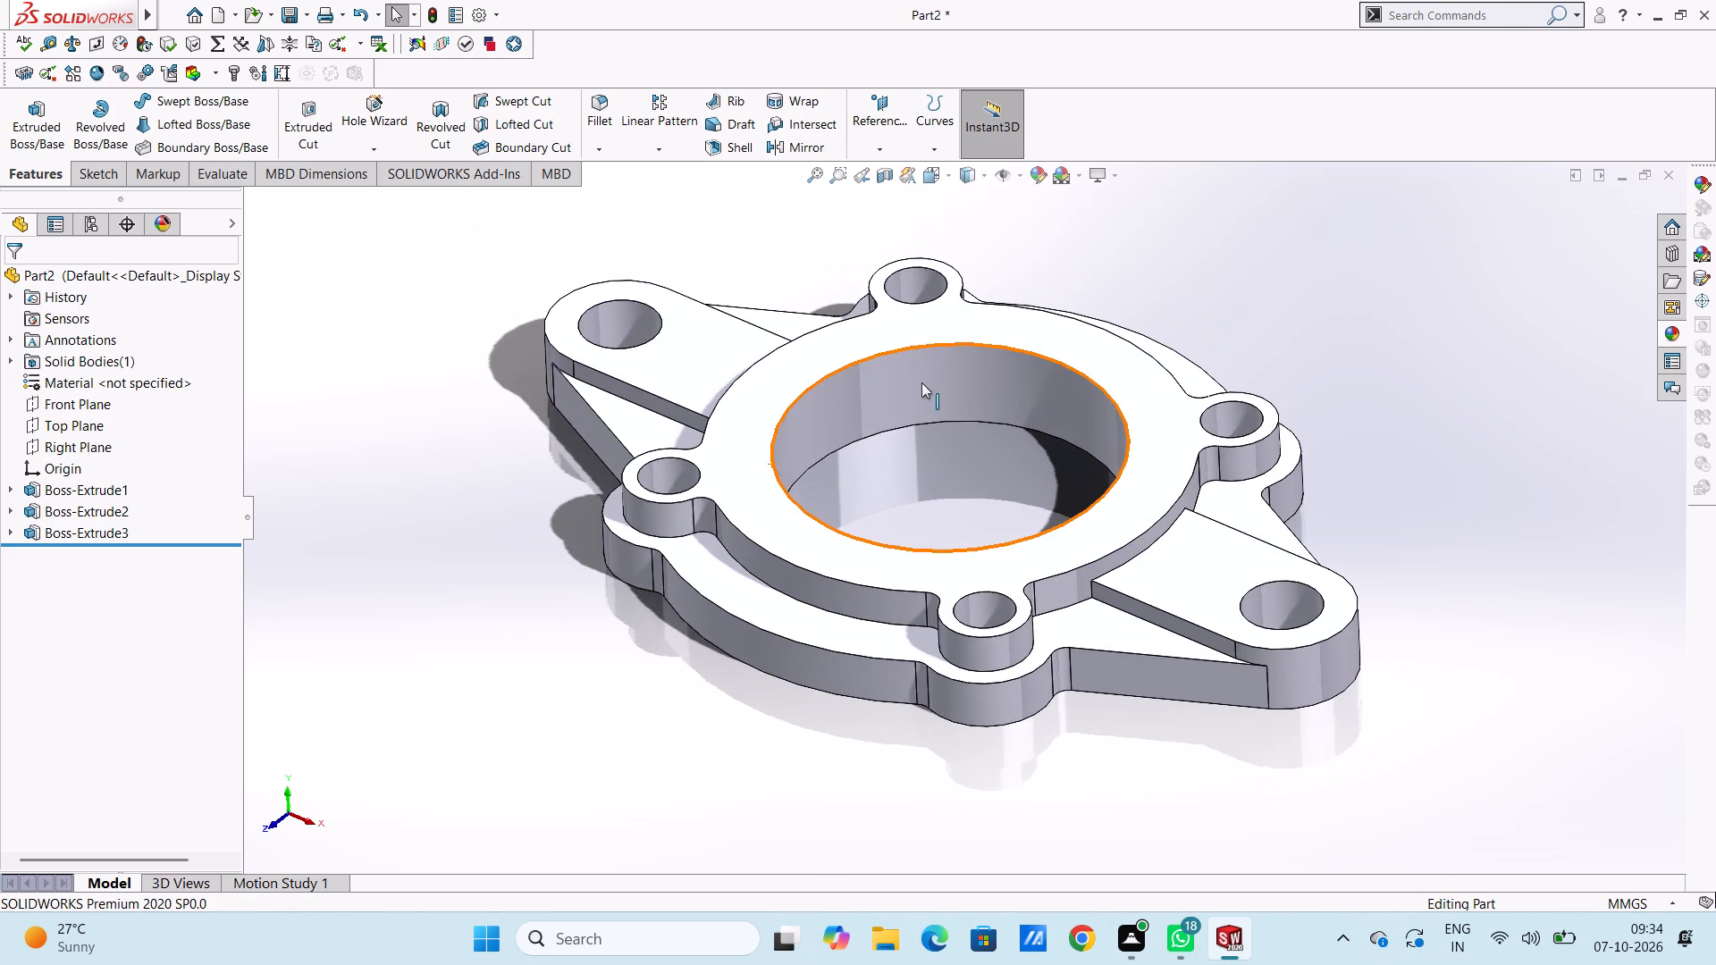
scroll(972, 447, up, 3)
middle_drag(934, 484, 1036, 470)
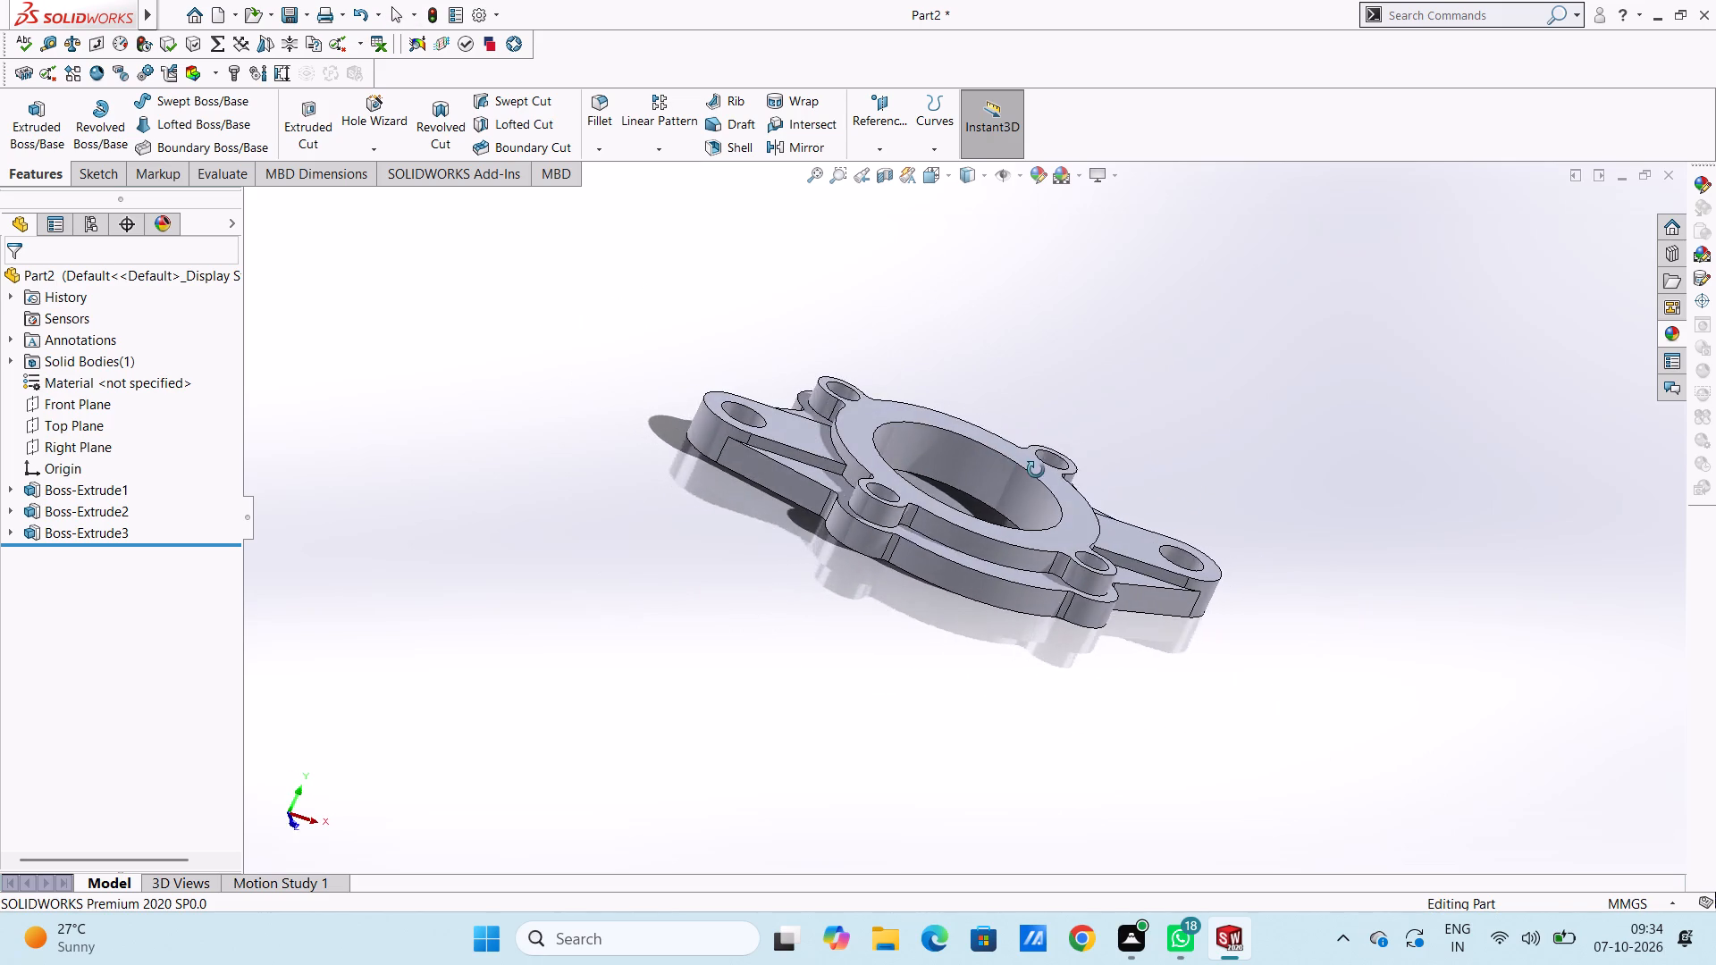
middle_drag(1036, 470, 943, 636)
scroll(929, 584, down, 1)
middle_drag(923, 487, 983, 522)
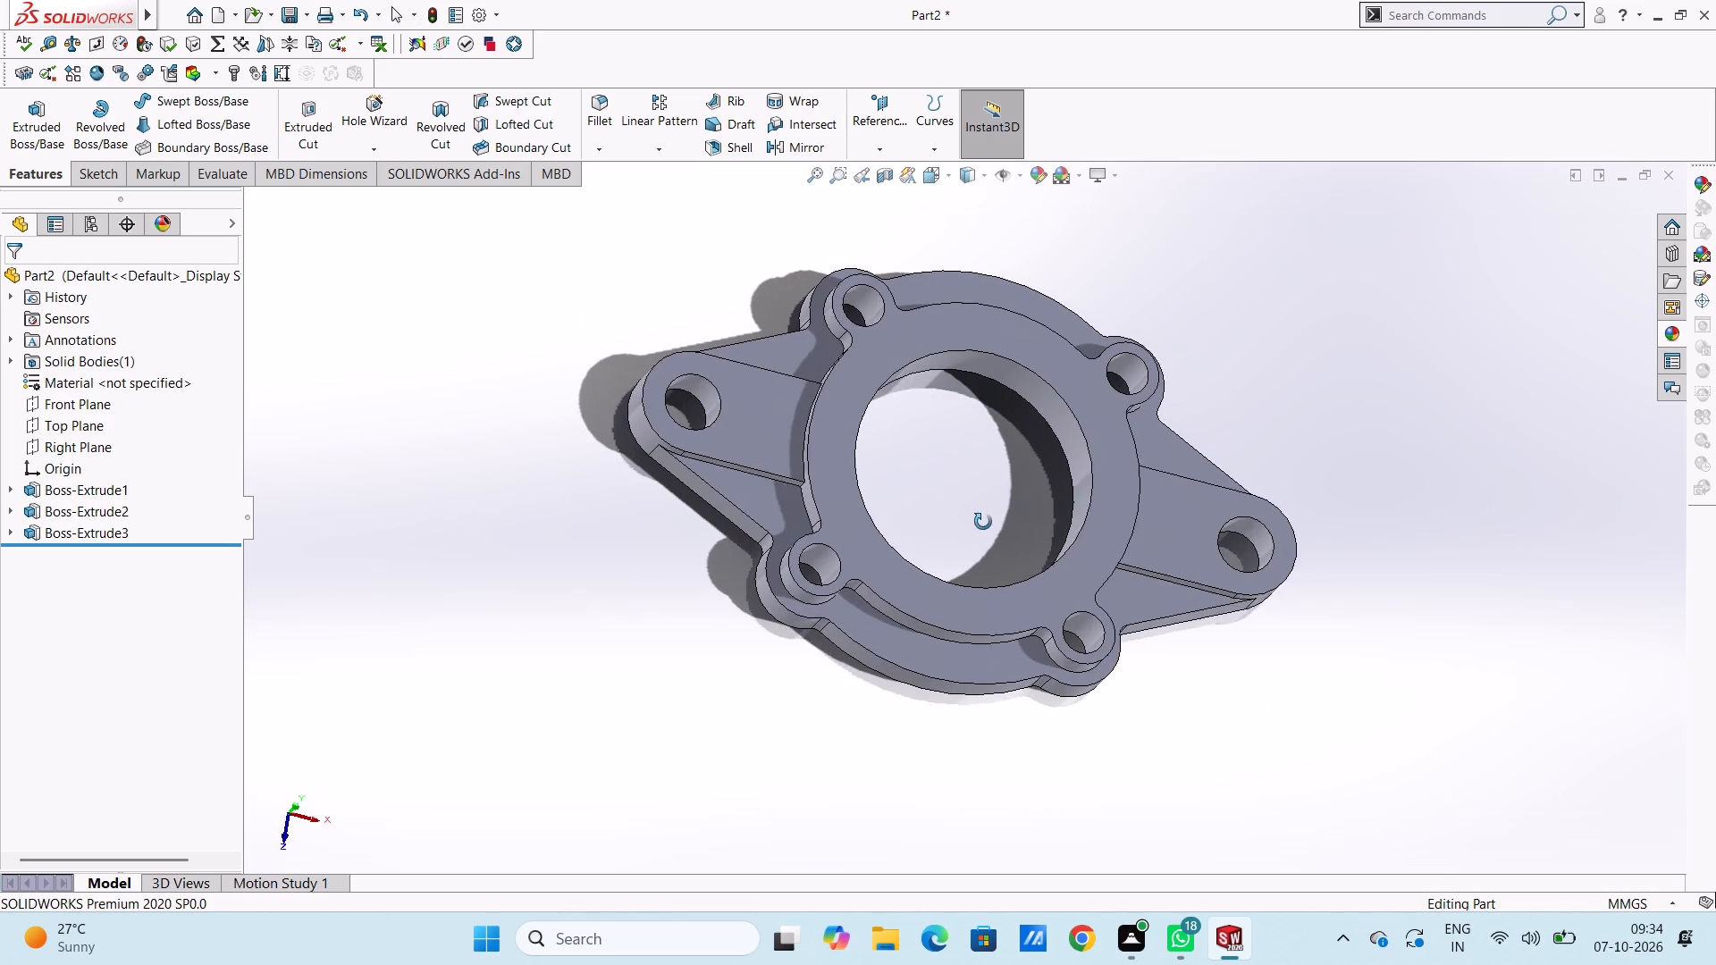
middle_drag(983, 522, 984, 526)
scroll(929, 450, up, 2)
middle_drag(934, 451, 901, 433)
scroll(904, 435, down, 1)
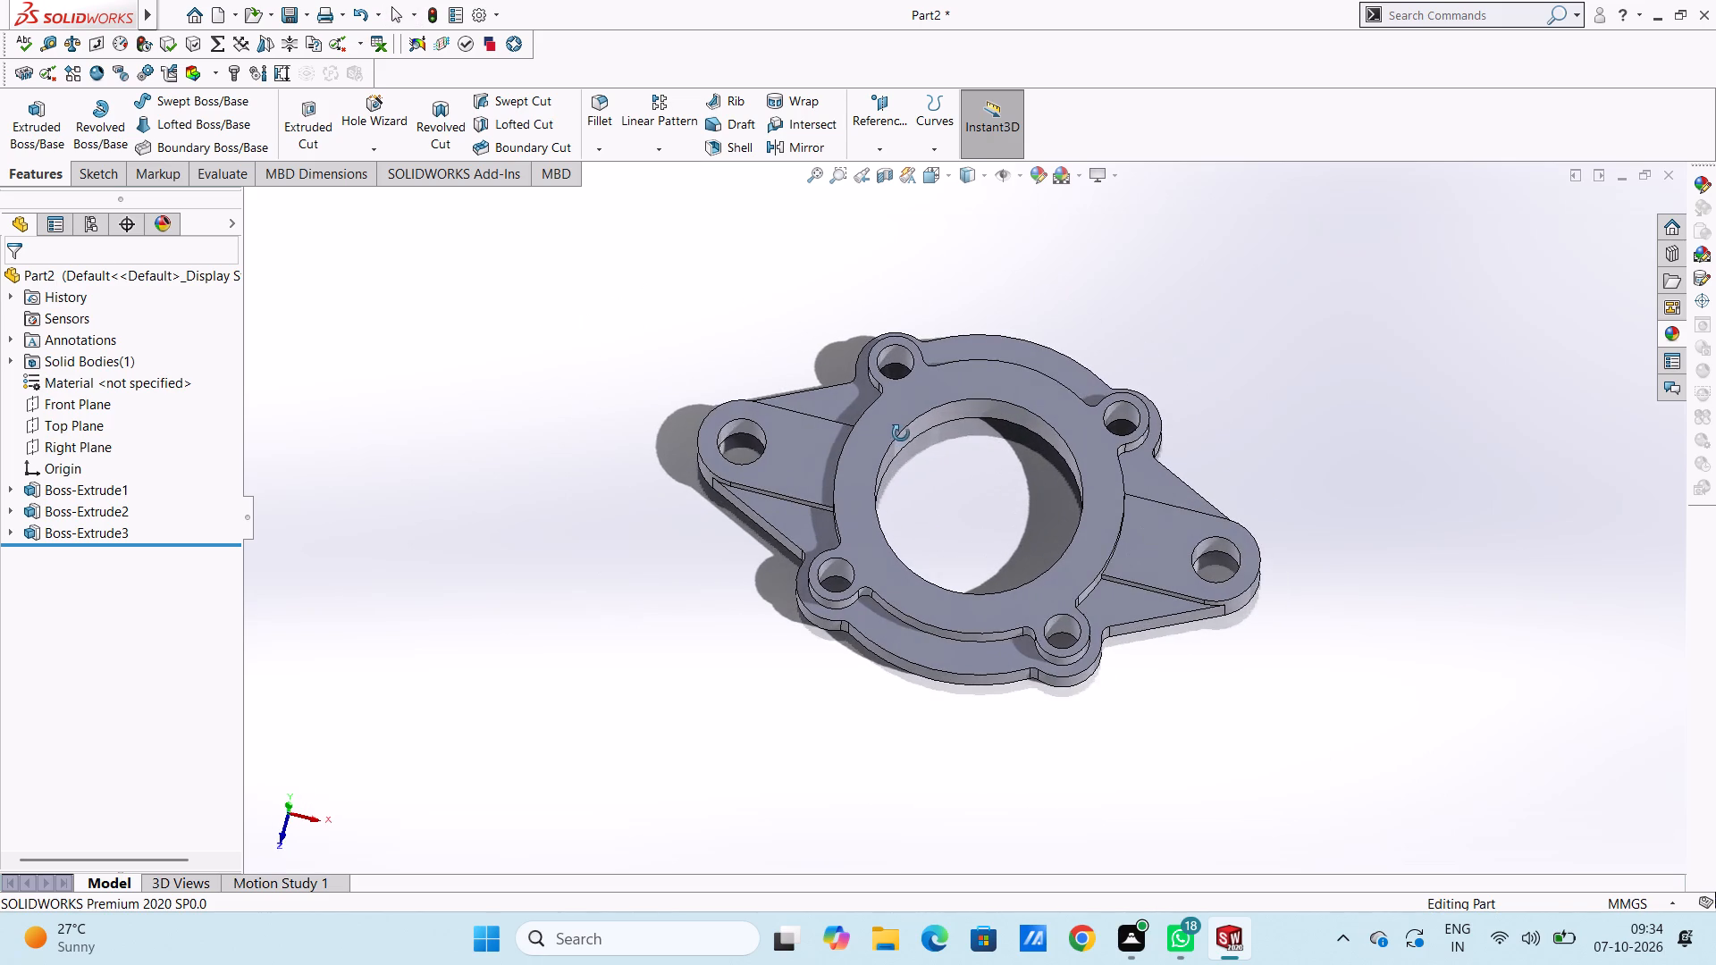
middle_drag(901, 433, 893, 385)
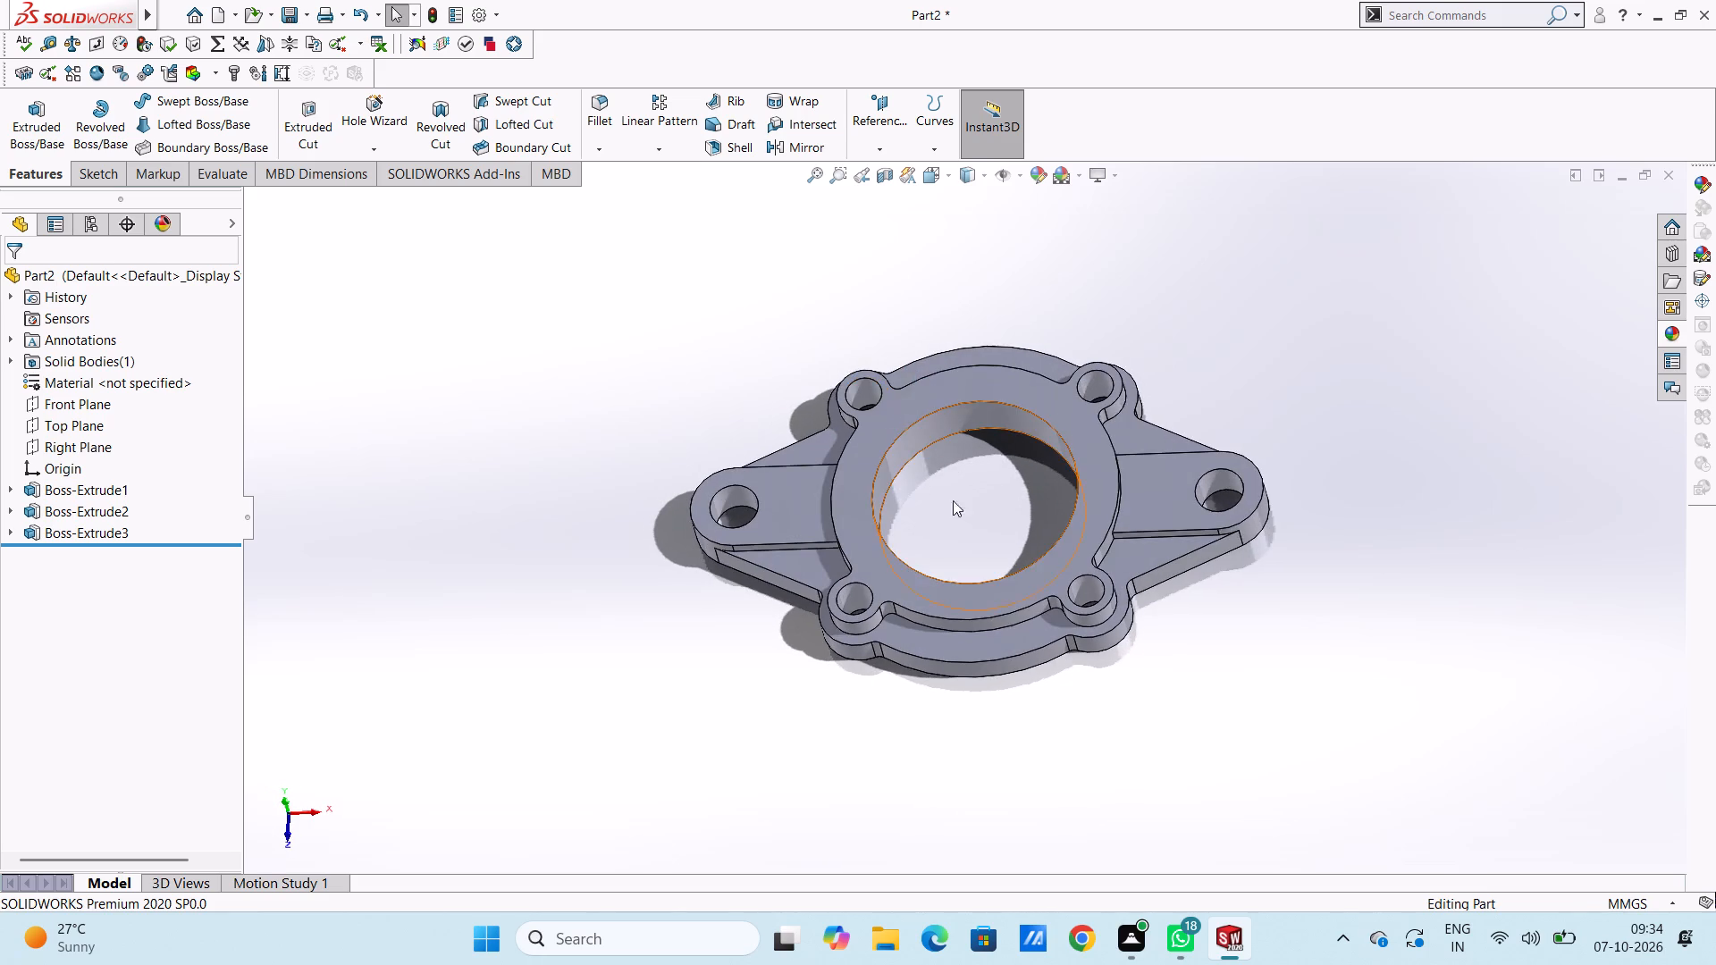
middle_drag(970, 517, 935, 510)
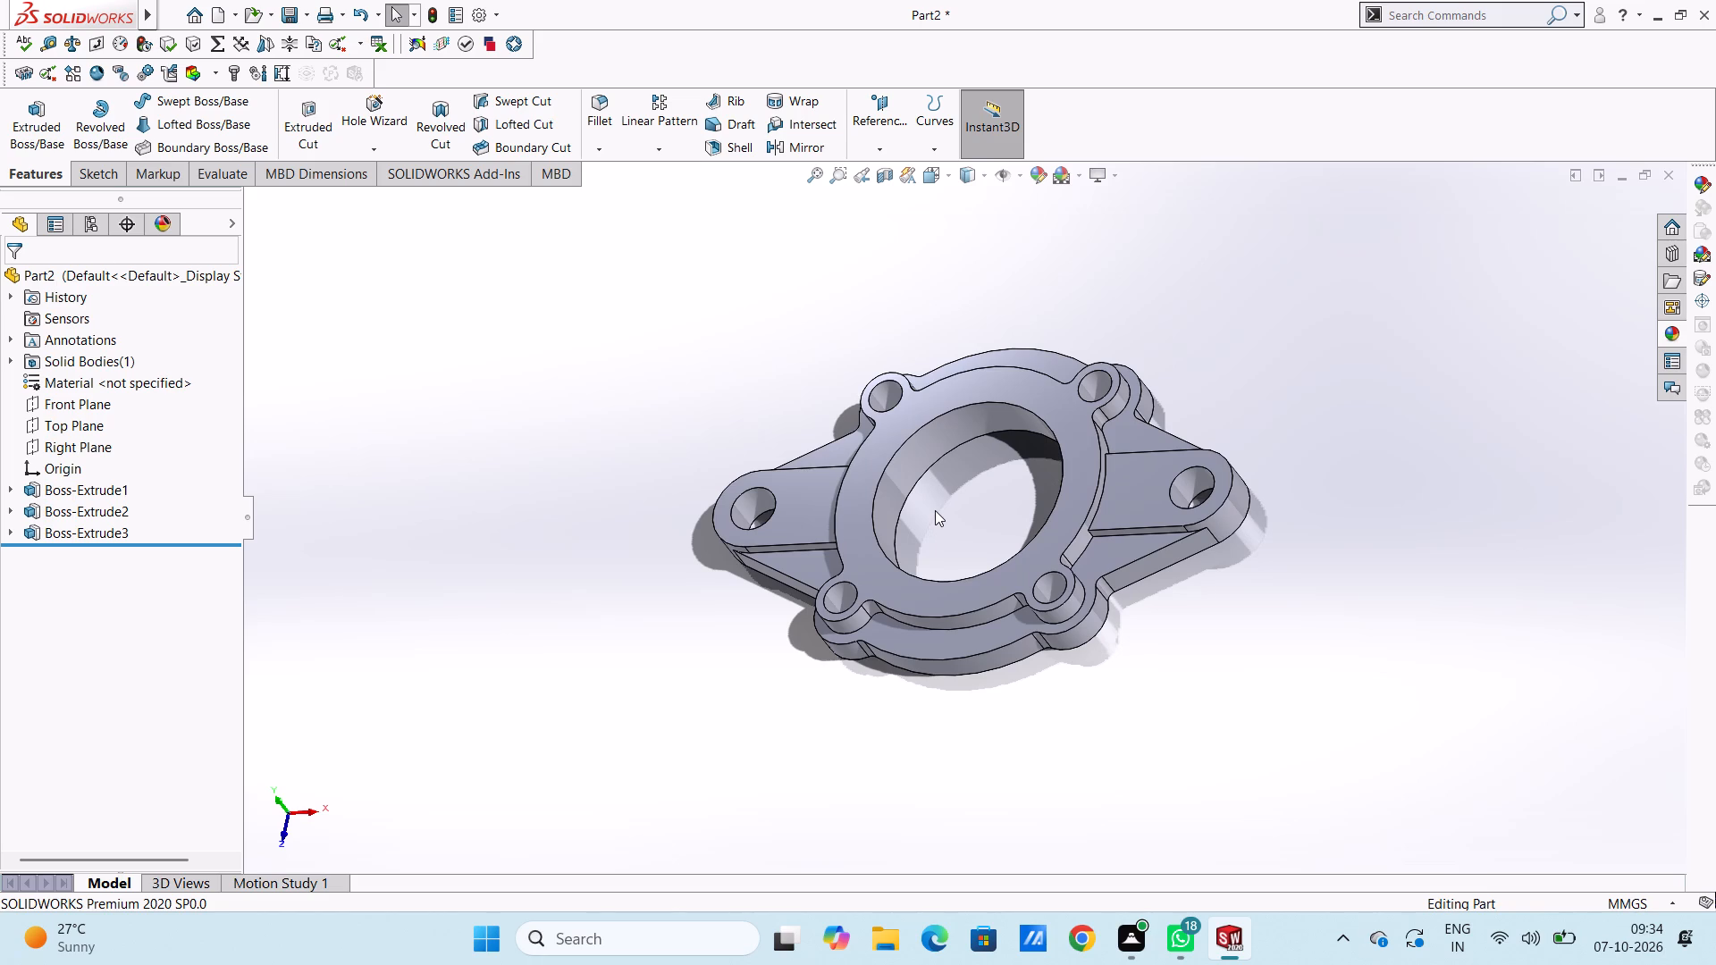
middle_drag(961, 524, 1008, 506)
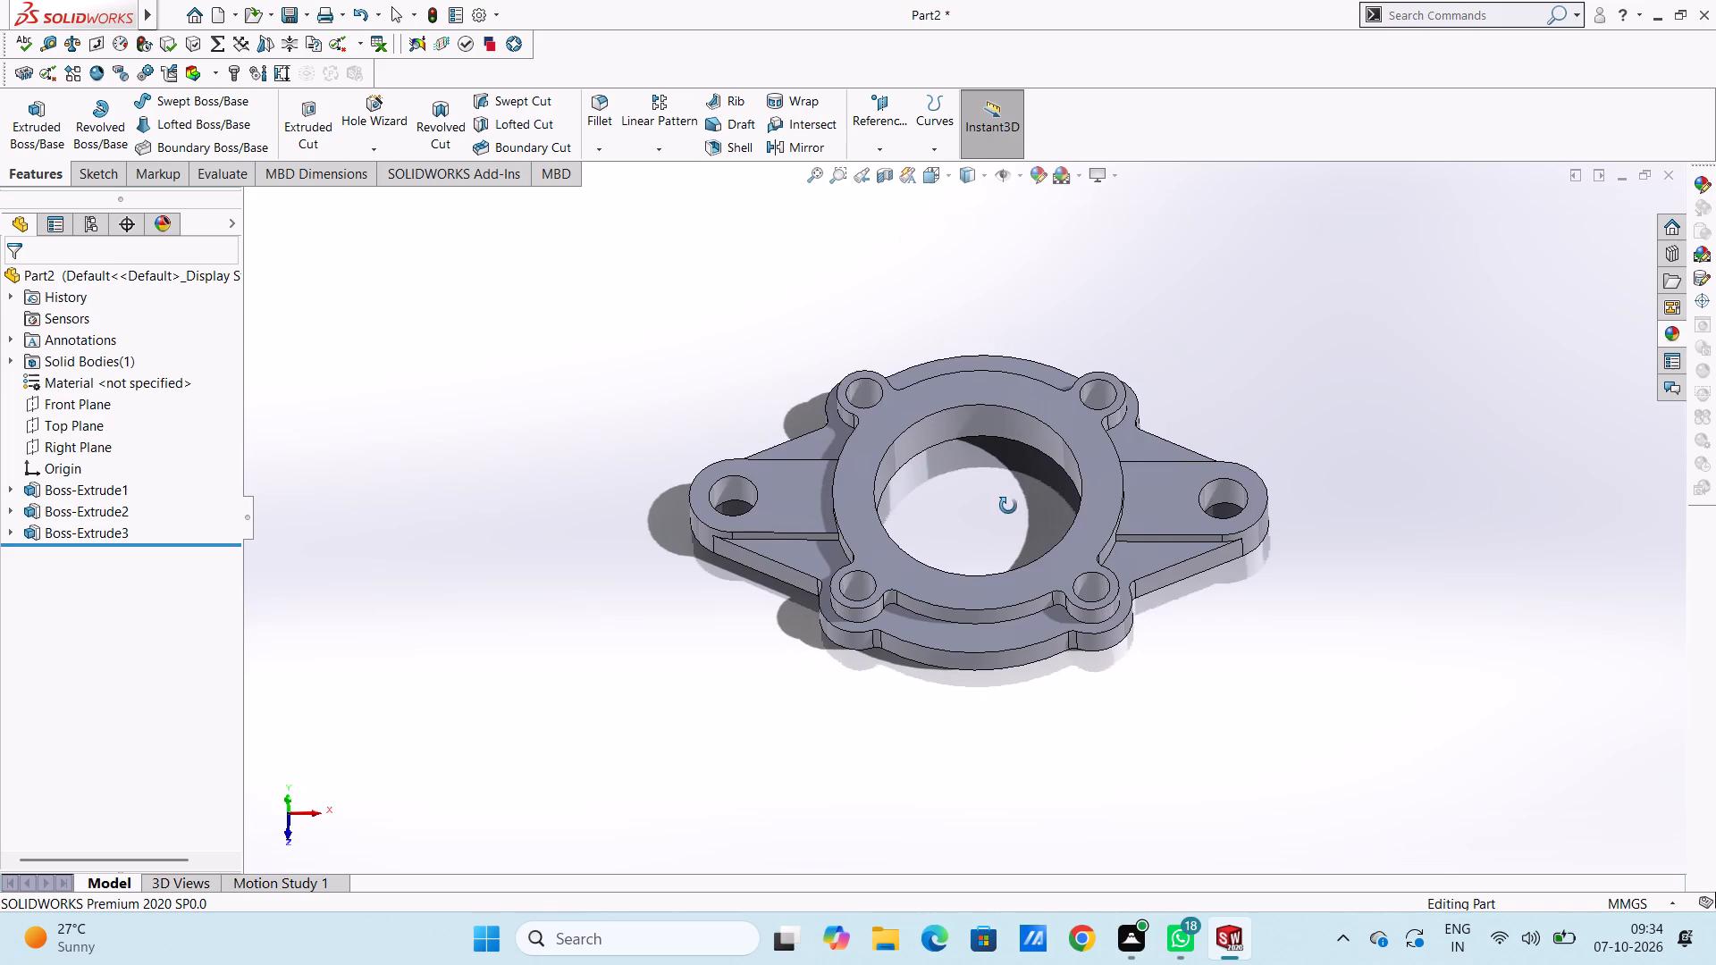
middle_drag(1008, 506, 1021, 515)
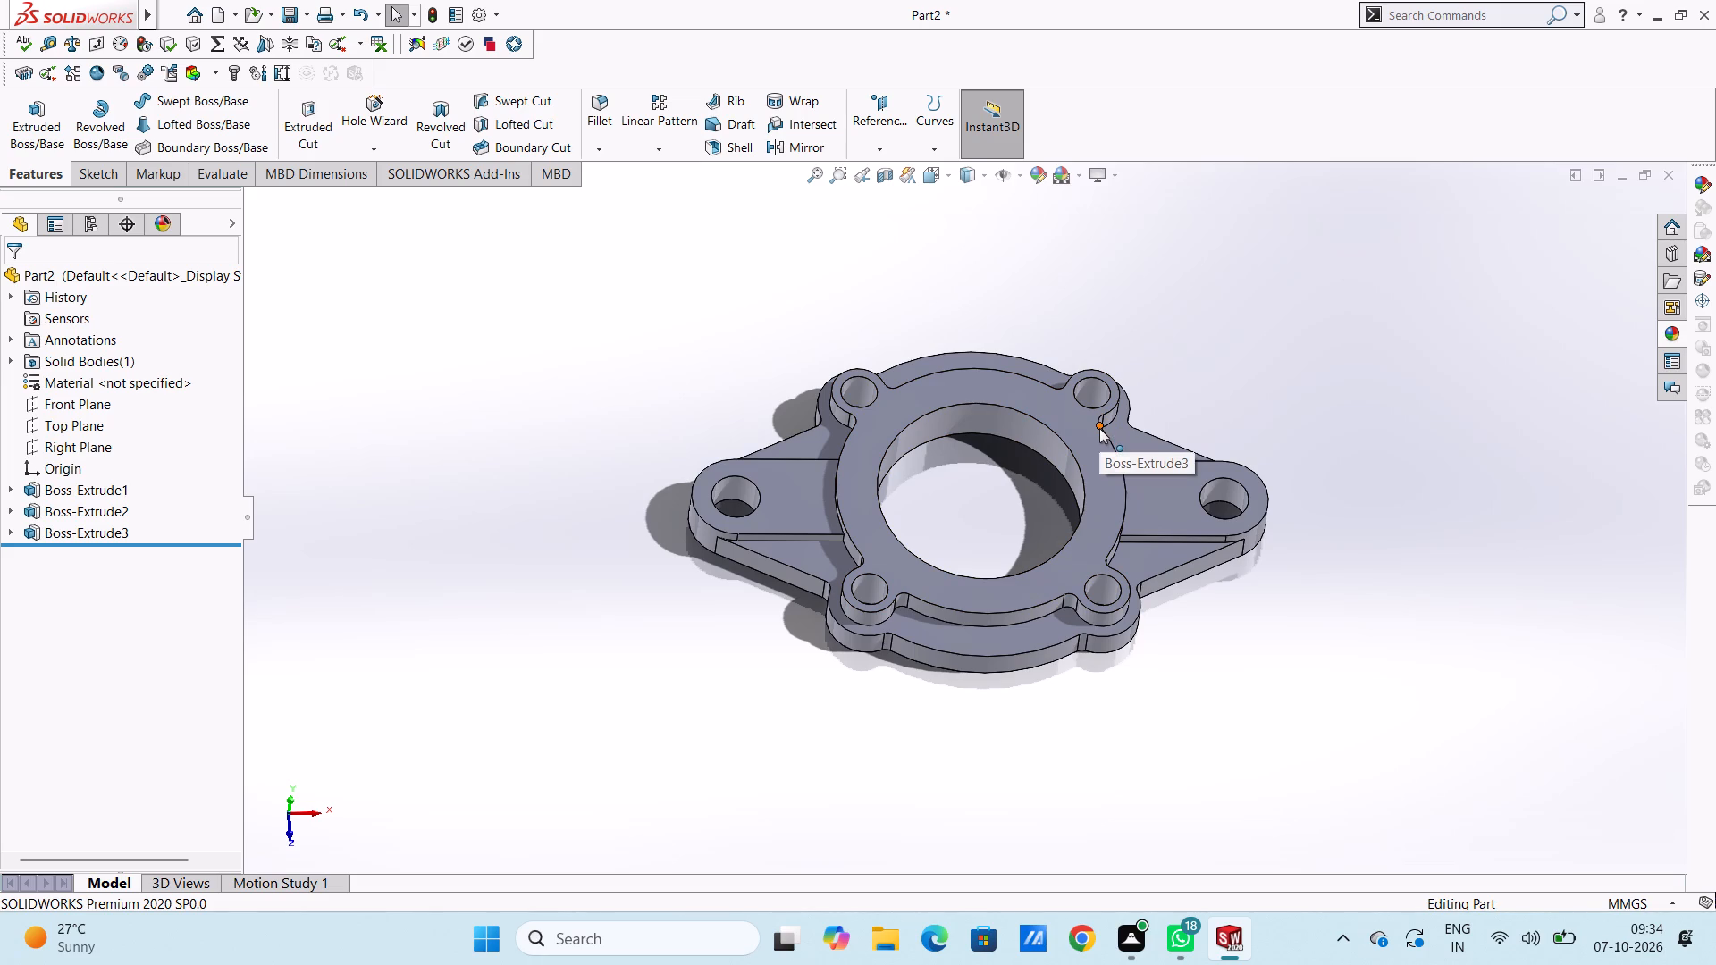
Sketch two origin-centred circles on the lobed ring's top face: one of 34 mm radius on the bore edge, one of about 38.5 mm radius.
key(ctrl+5)
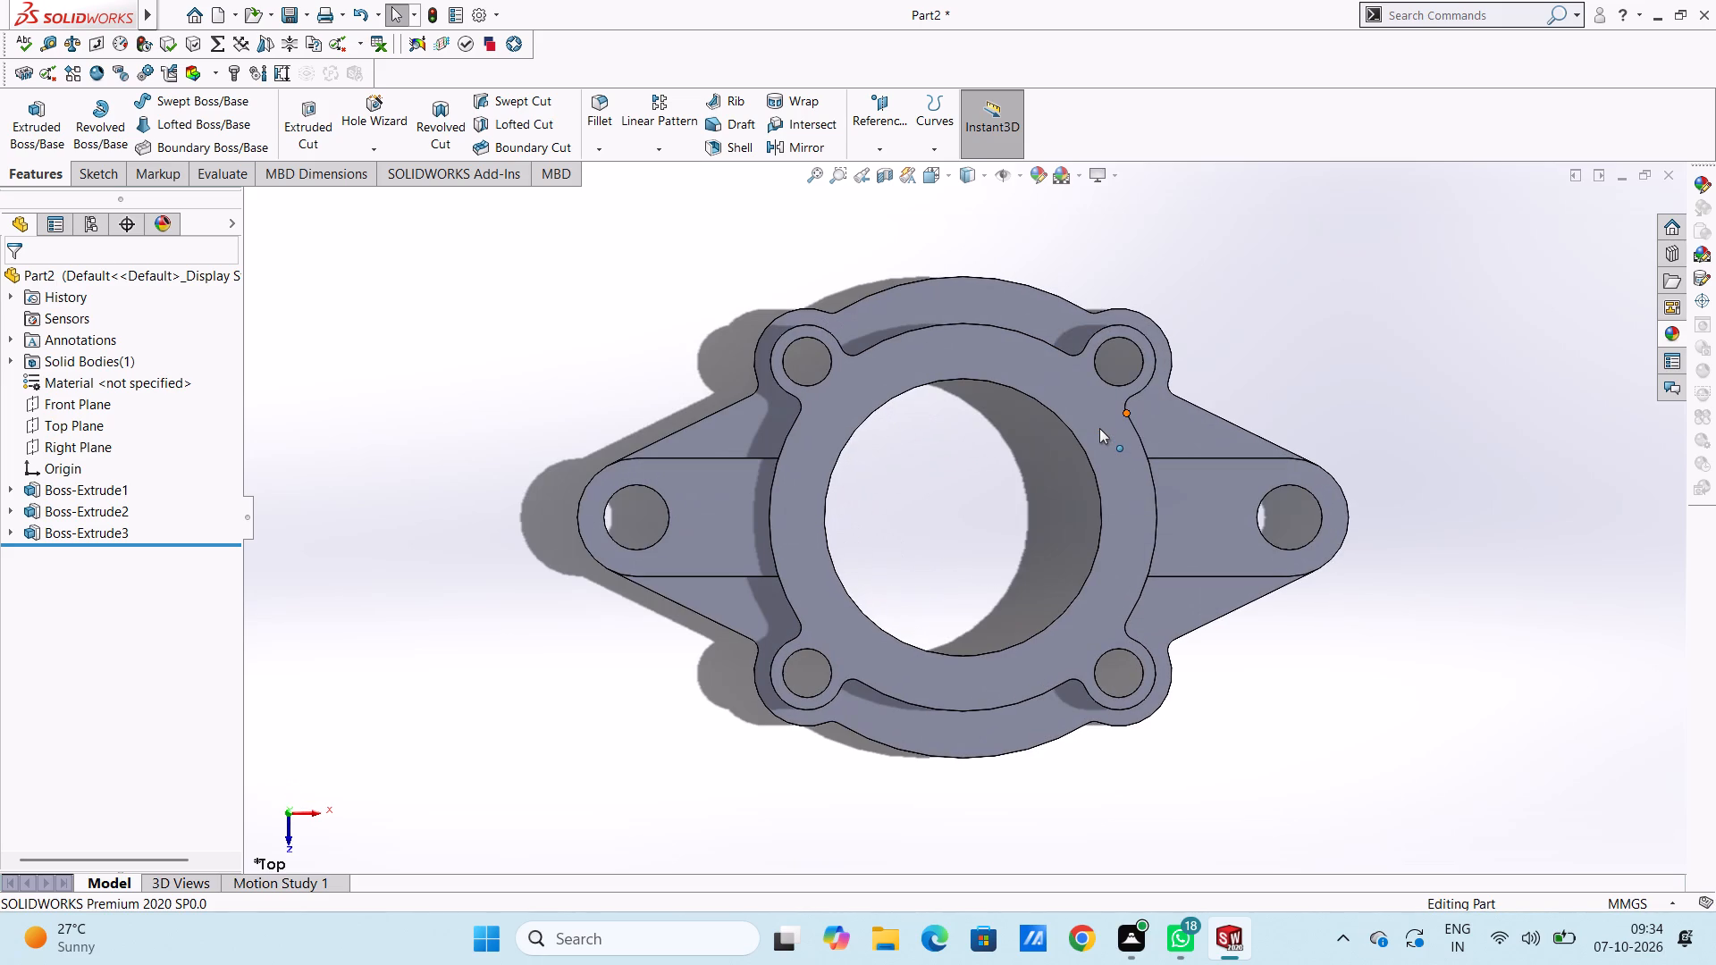
click(949, 366)
click(1023, 320)
click(691, 286)
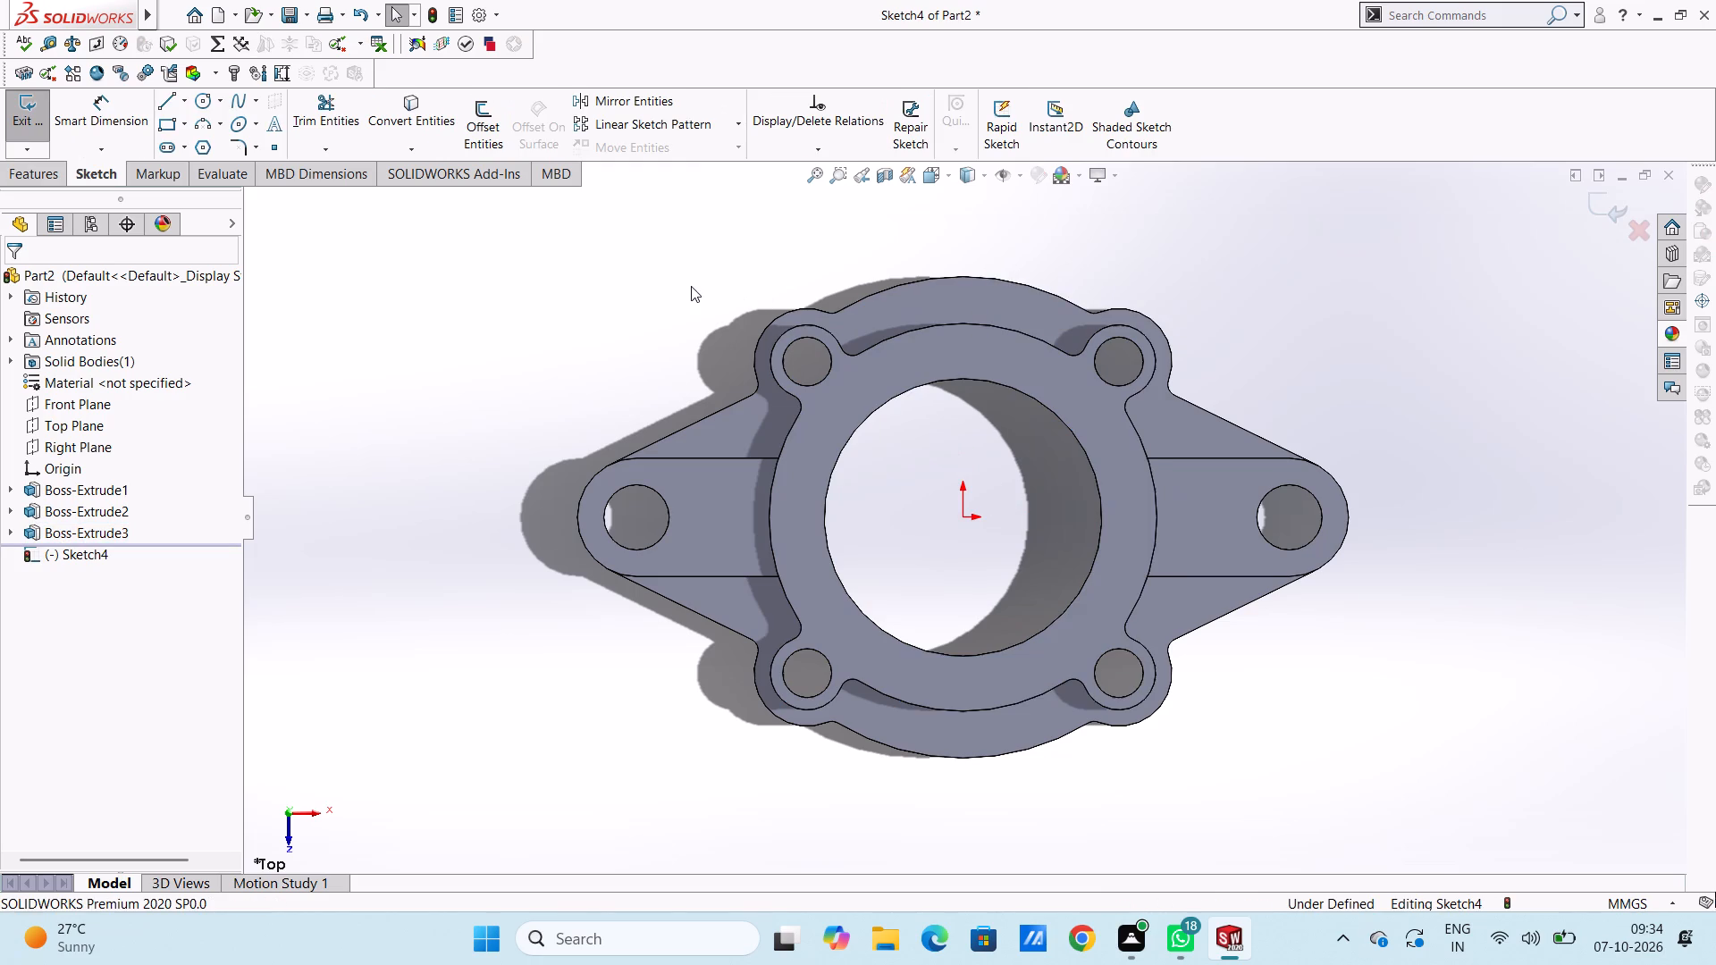
click(197, 105)
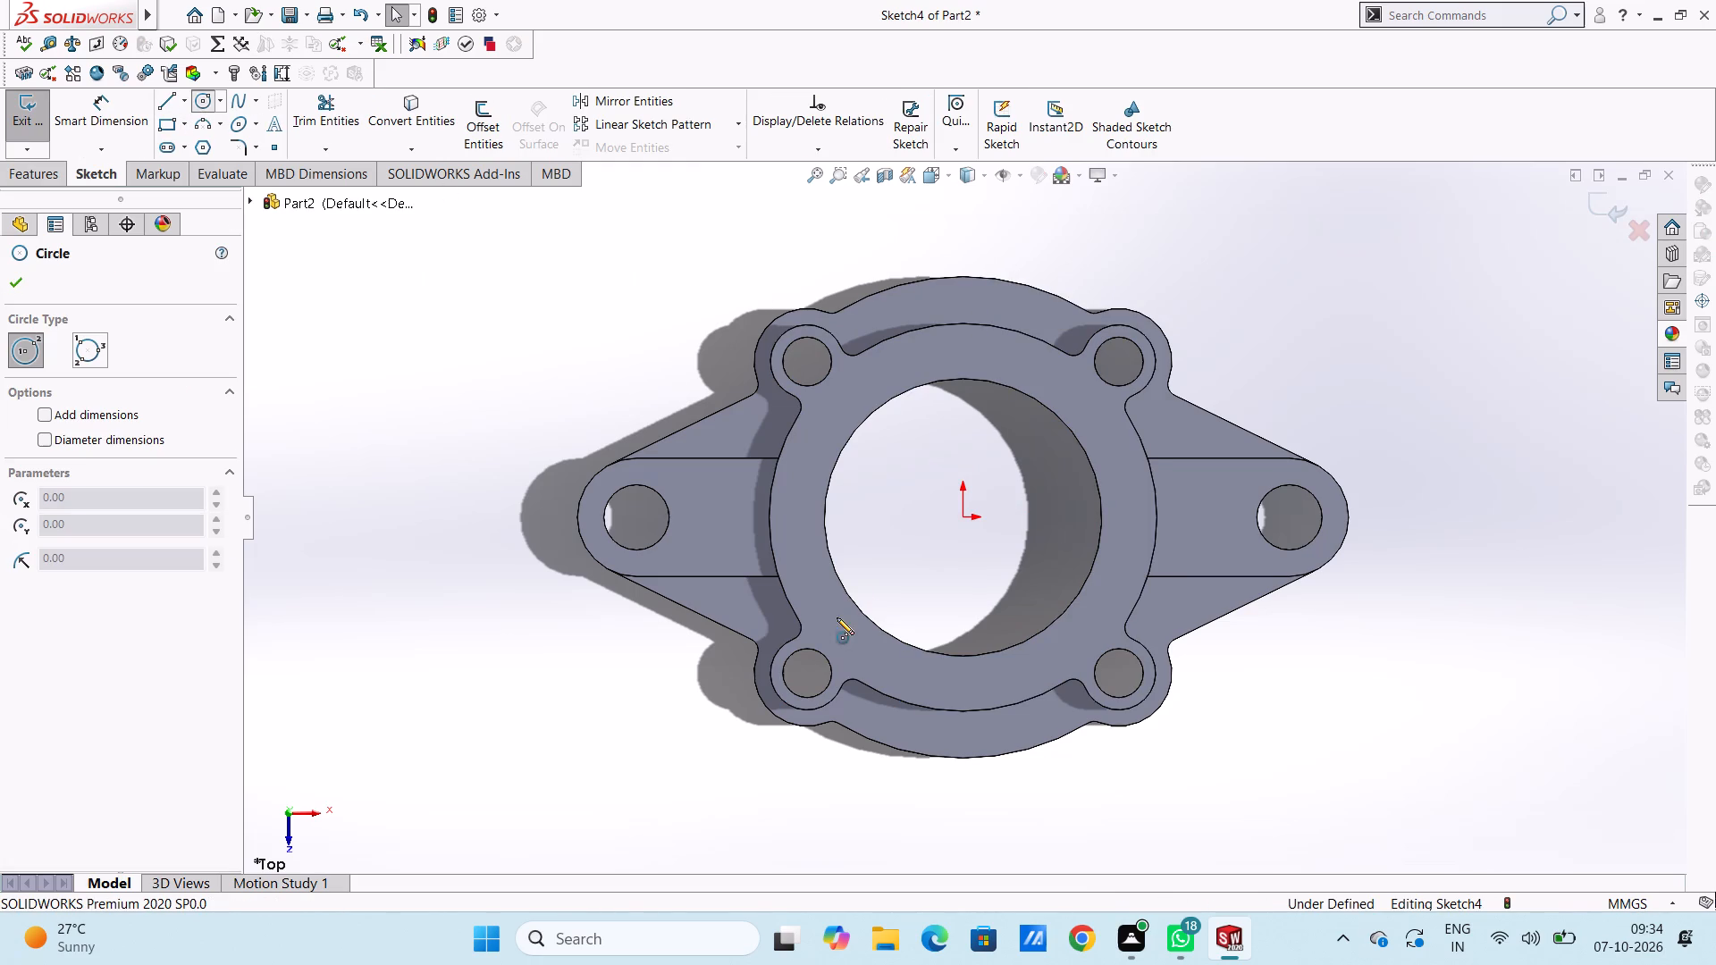
click(967, 516)
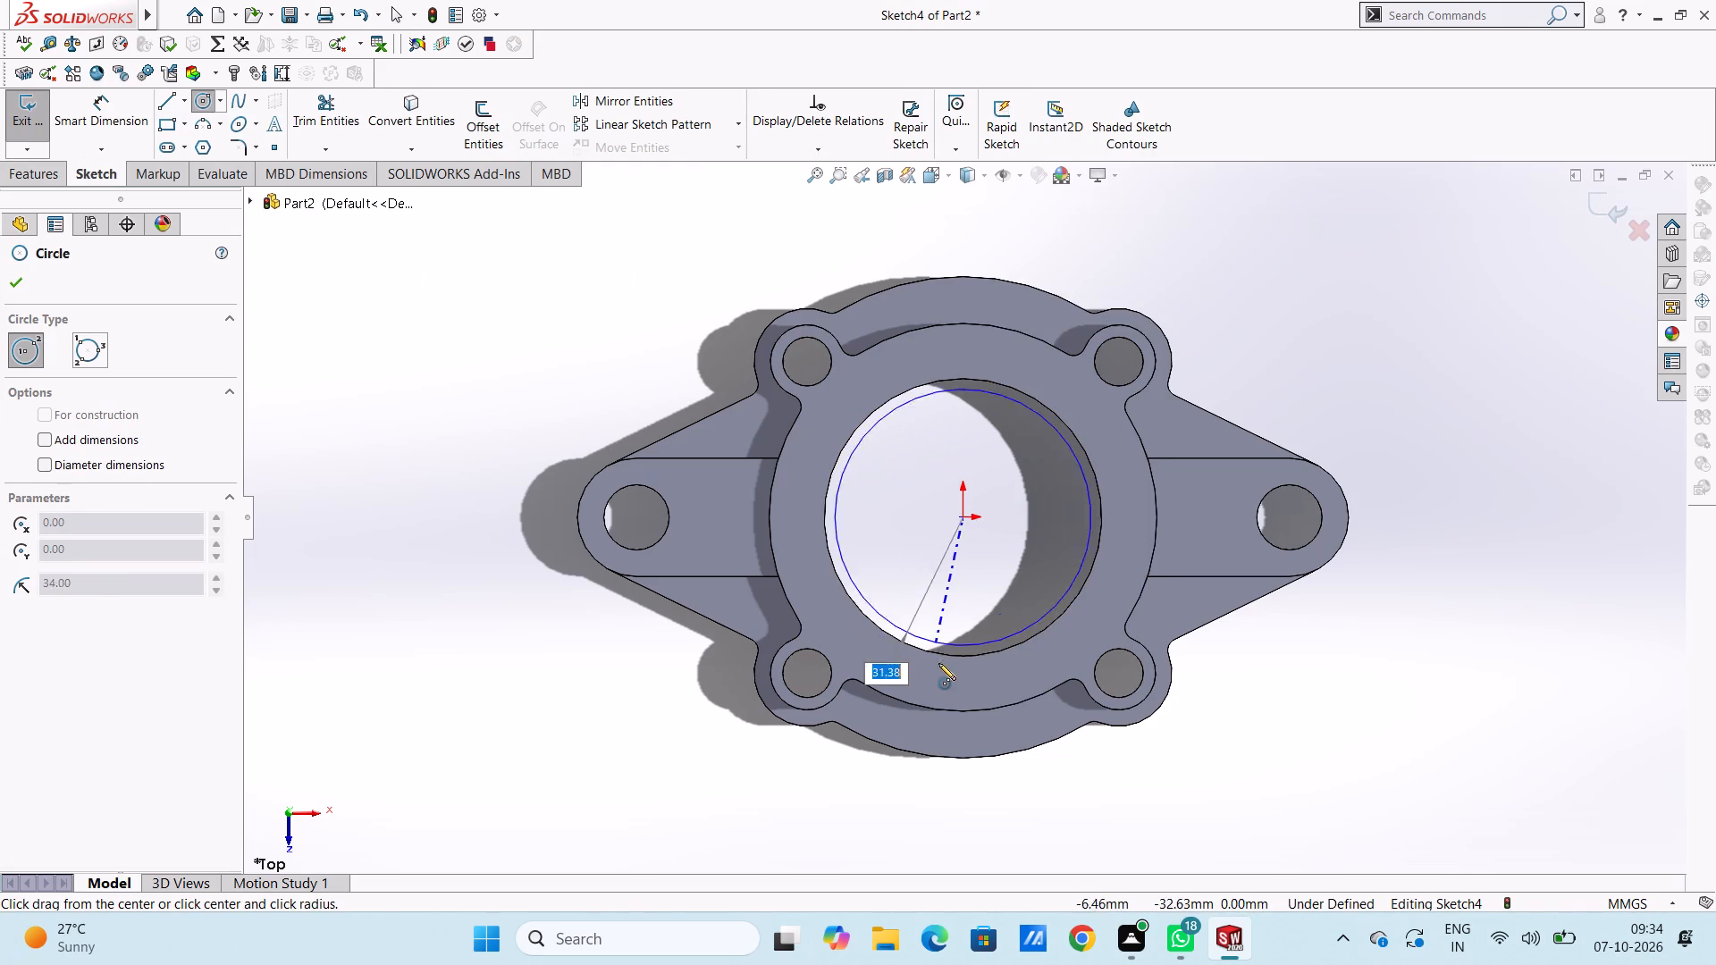
click(944, 656)
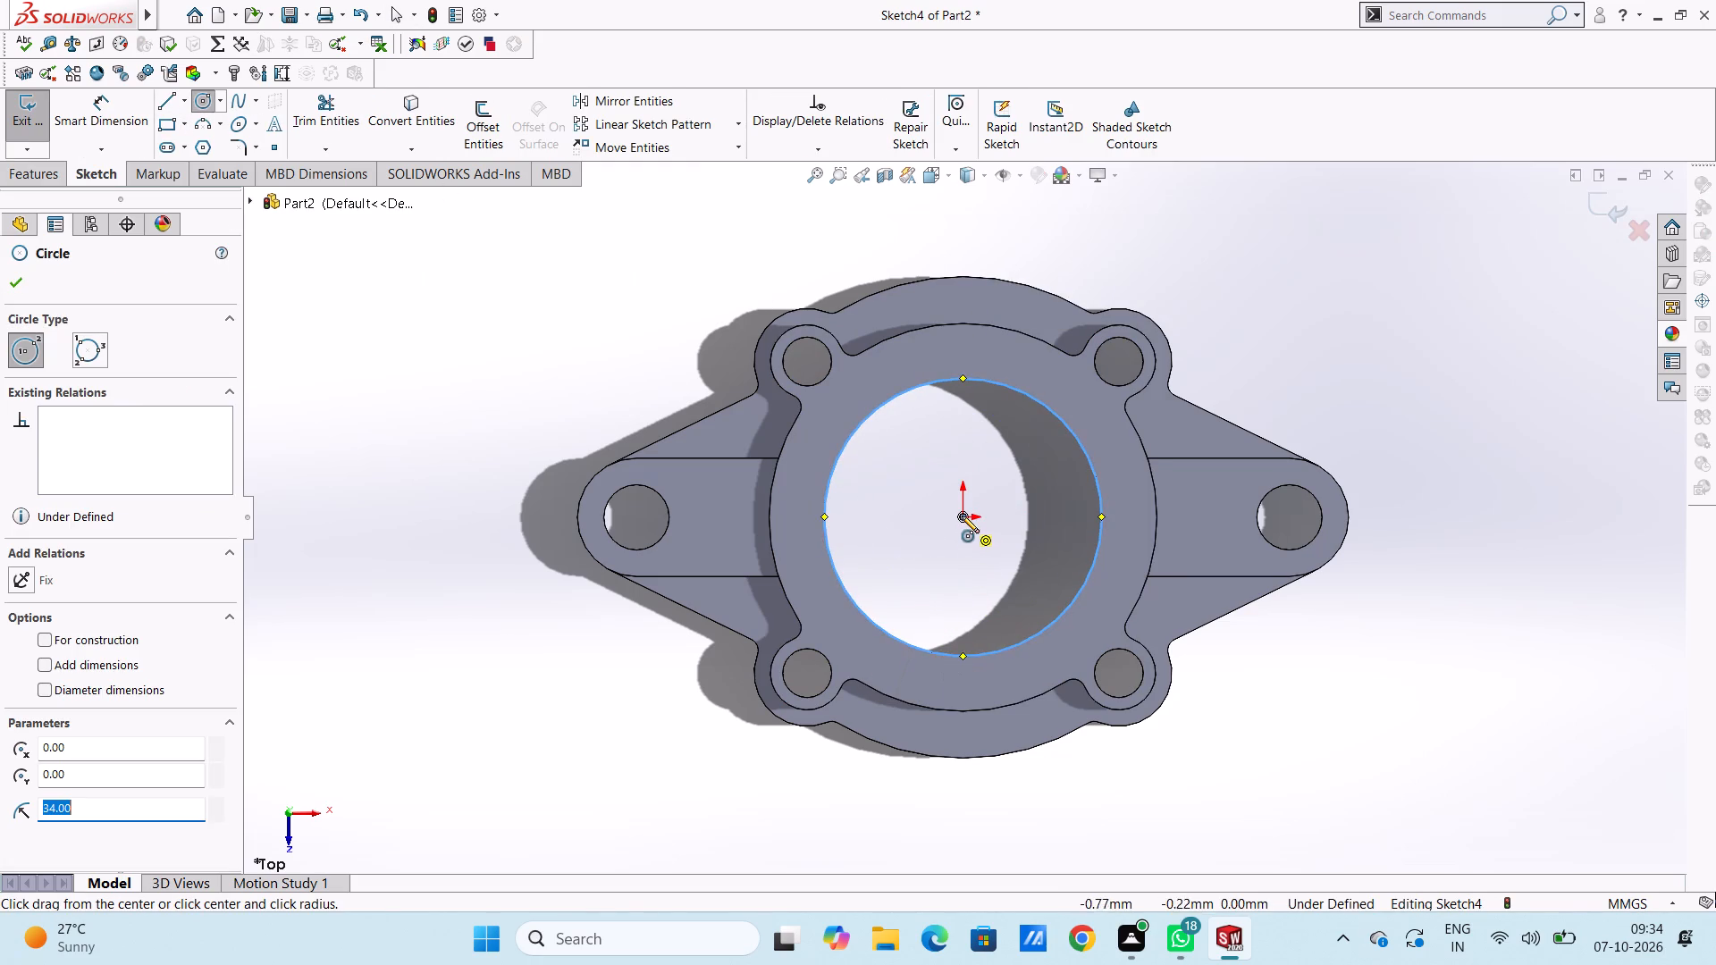
click(962, 516)
click(820, 582)
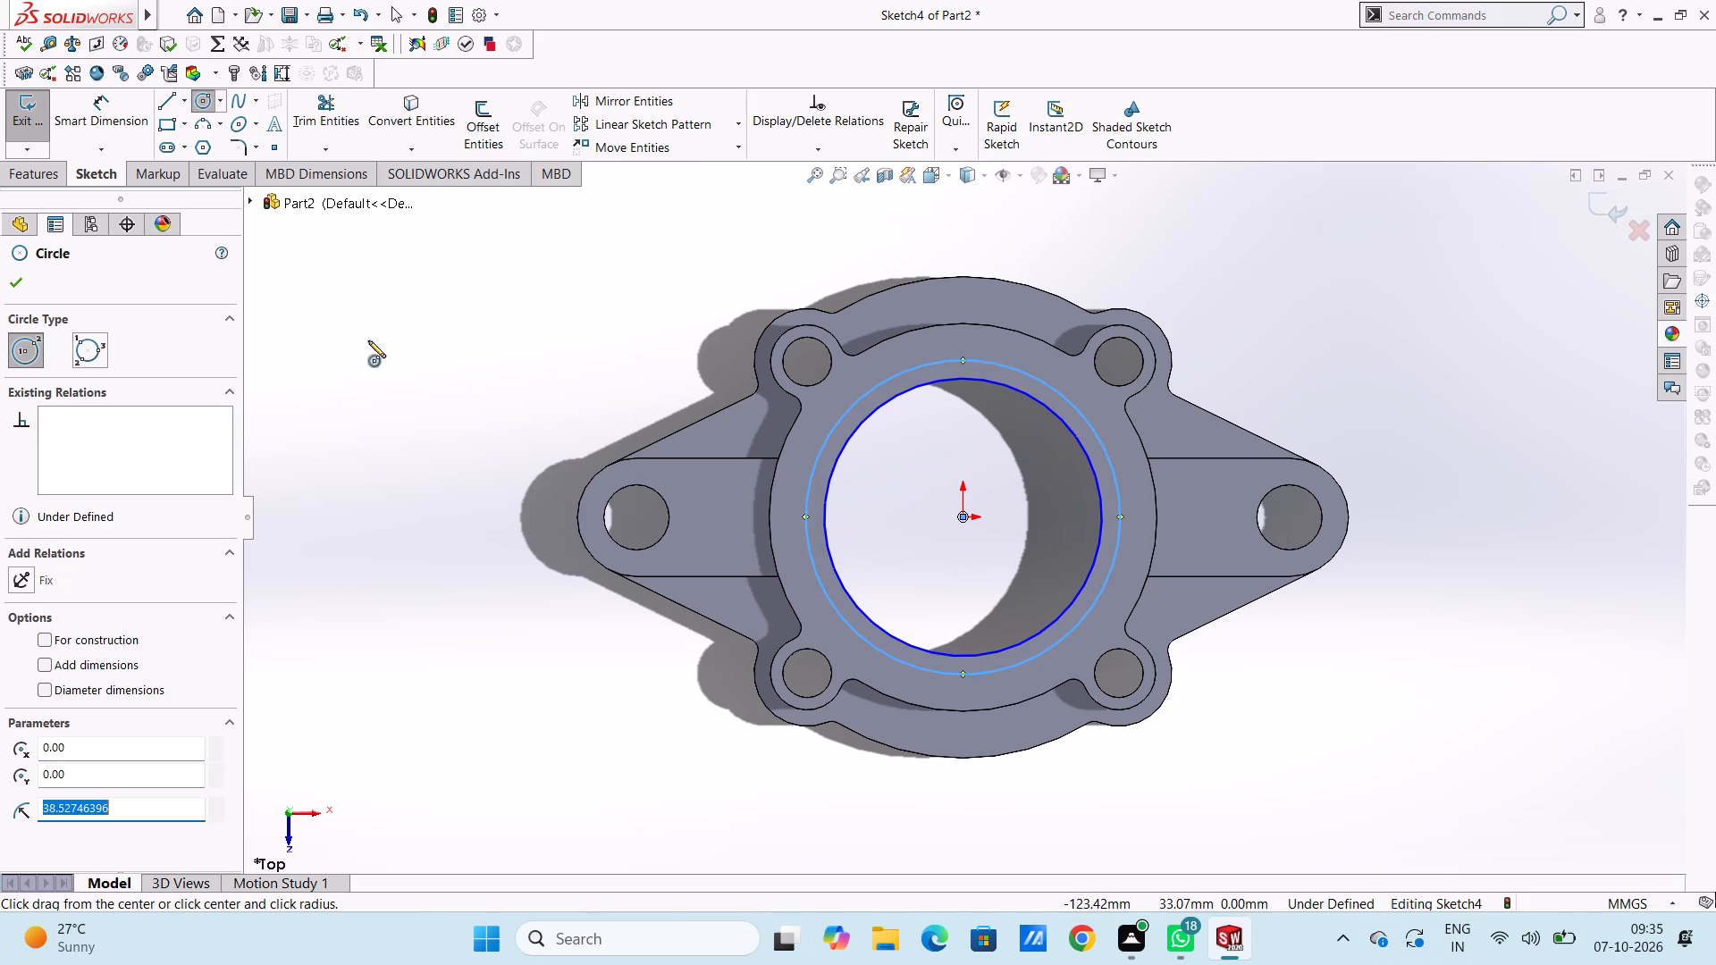
click(6, 285)
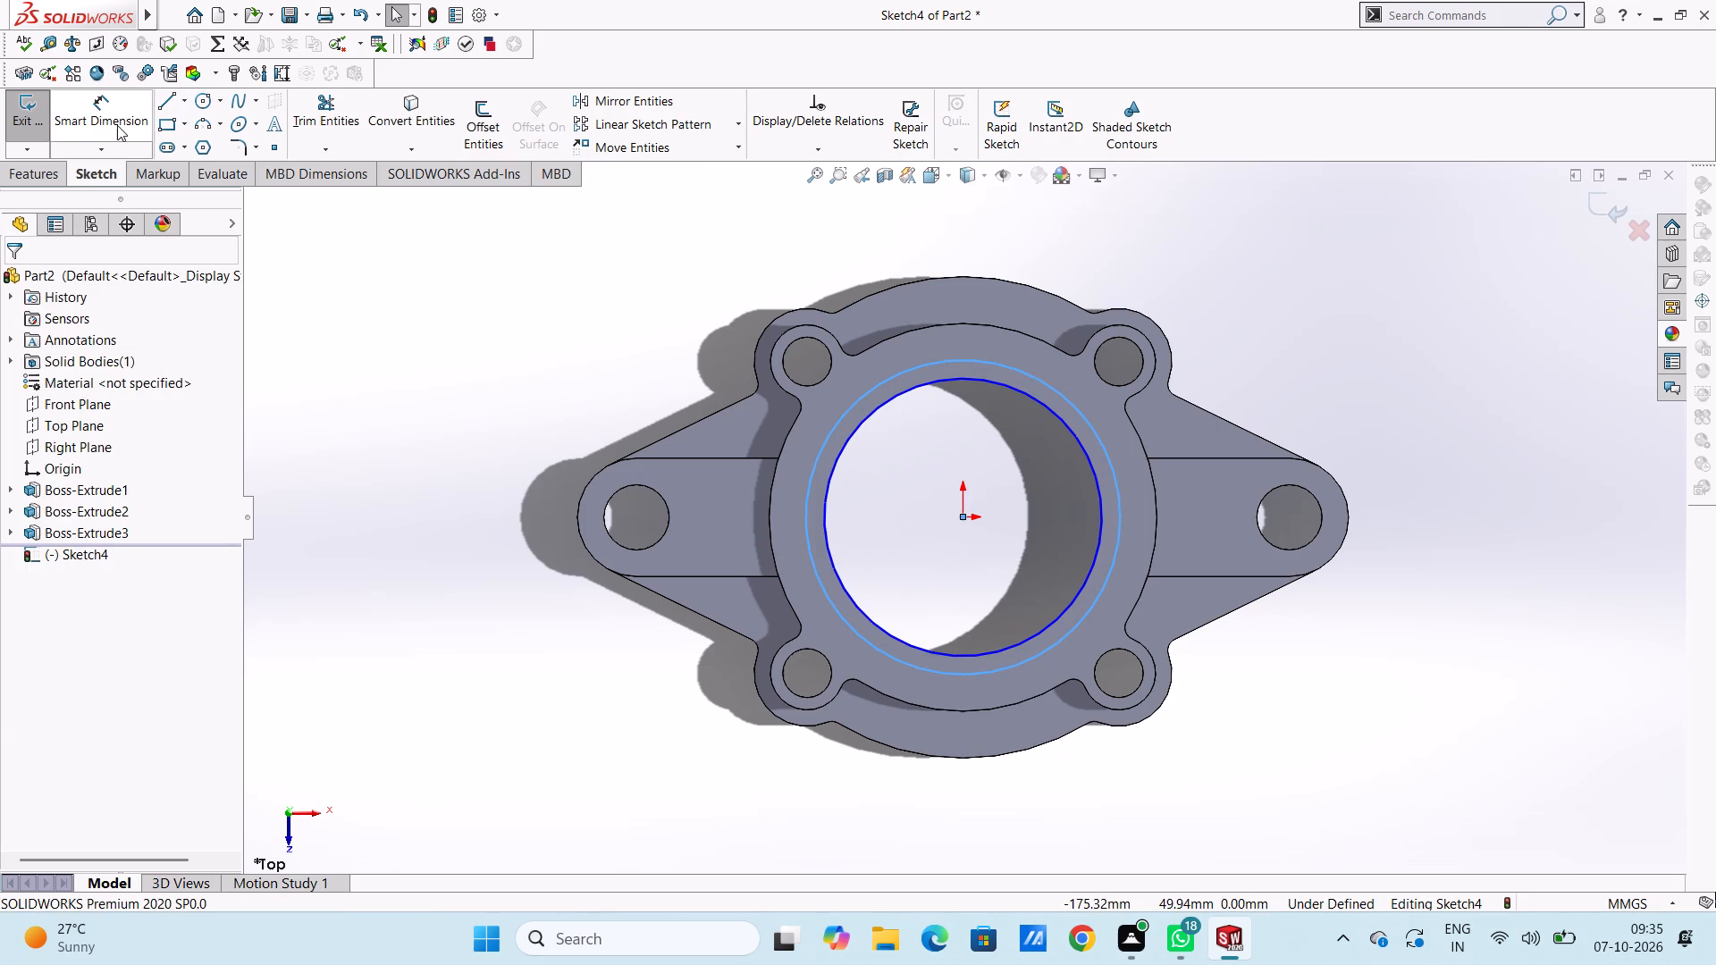
Dimension the diameter of the inner sketched circle along the bore edge.
click(117, 125)
scroll(1059, 650, down, 3)
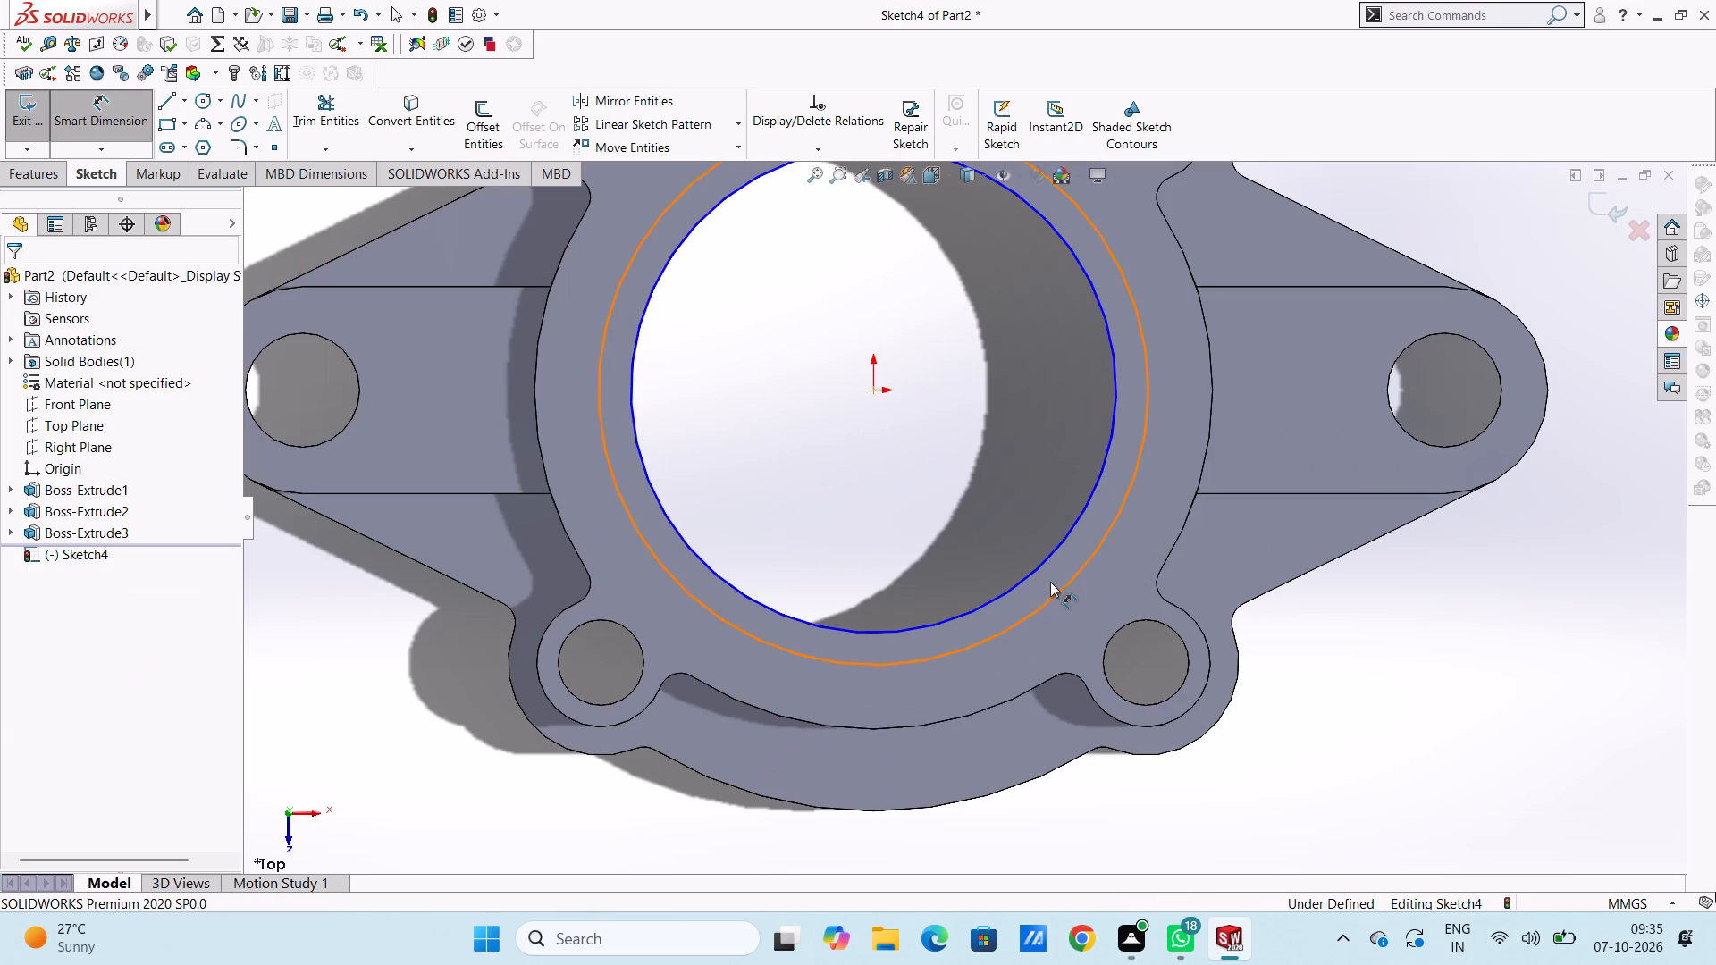
click(1049, 561)
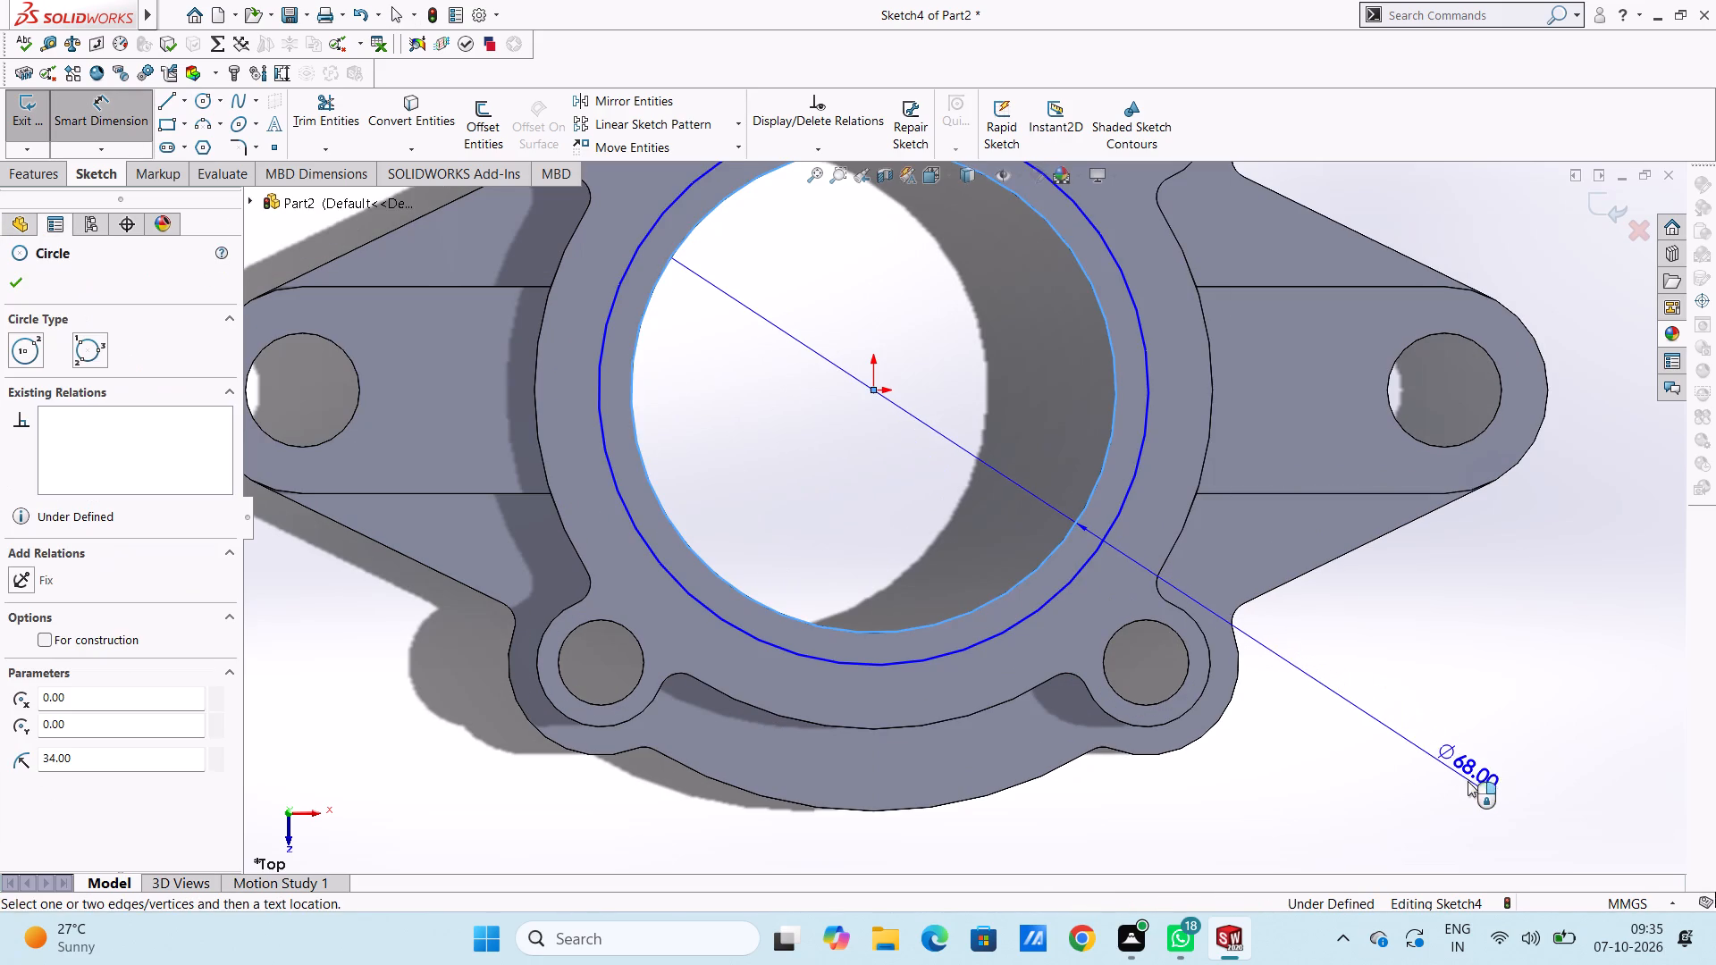
click(1472, 784)
click(1396, 753)
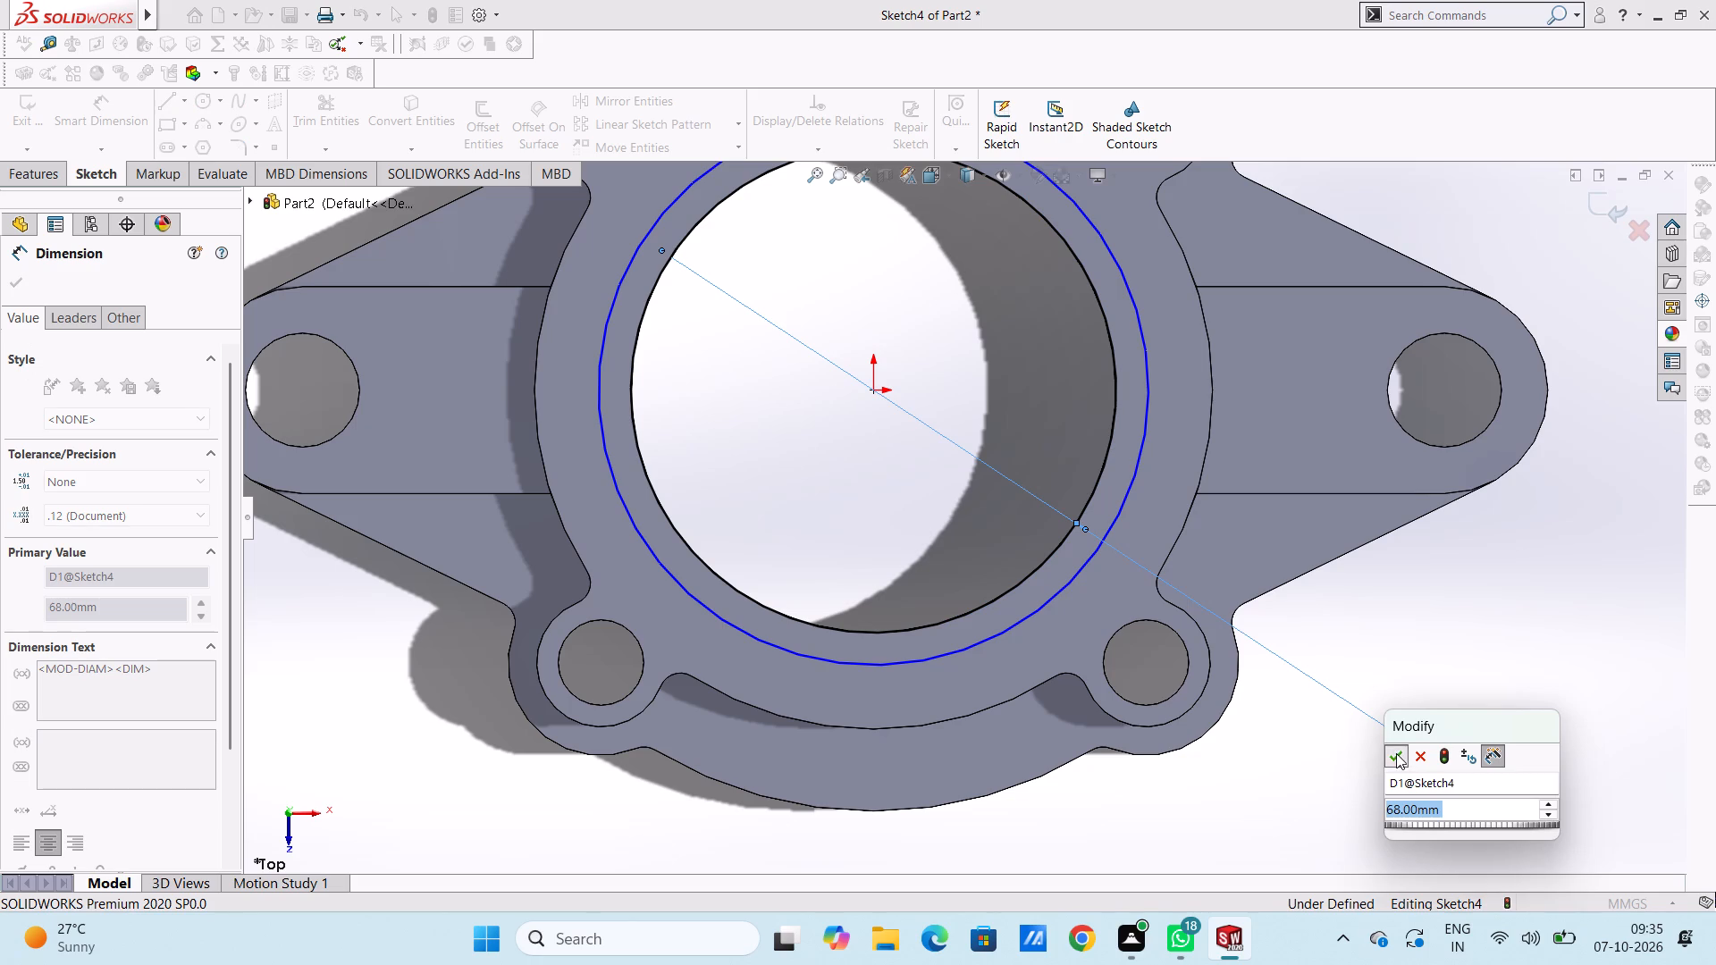
click(1397, 688)
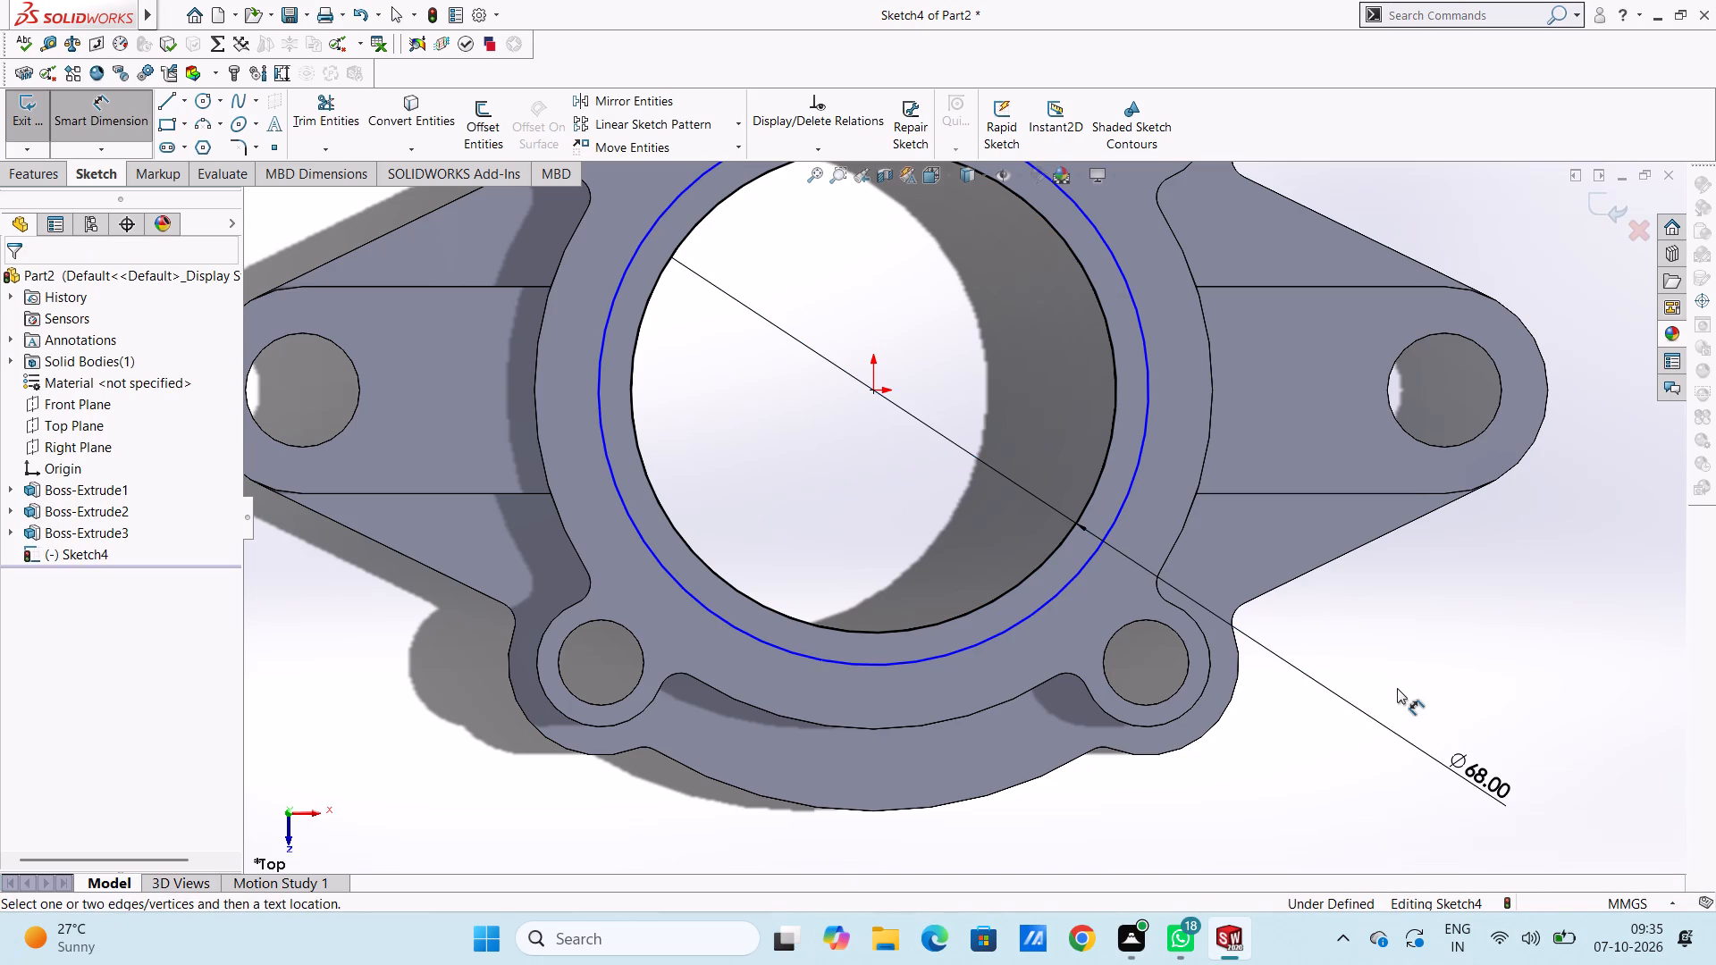
Dimension the outer sketched circle's diameter to 78 mm.
click(1057, 591)
scroll(1258, 749, up, 4)
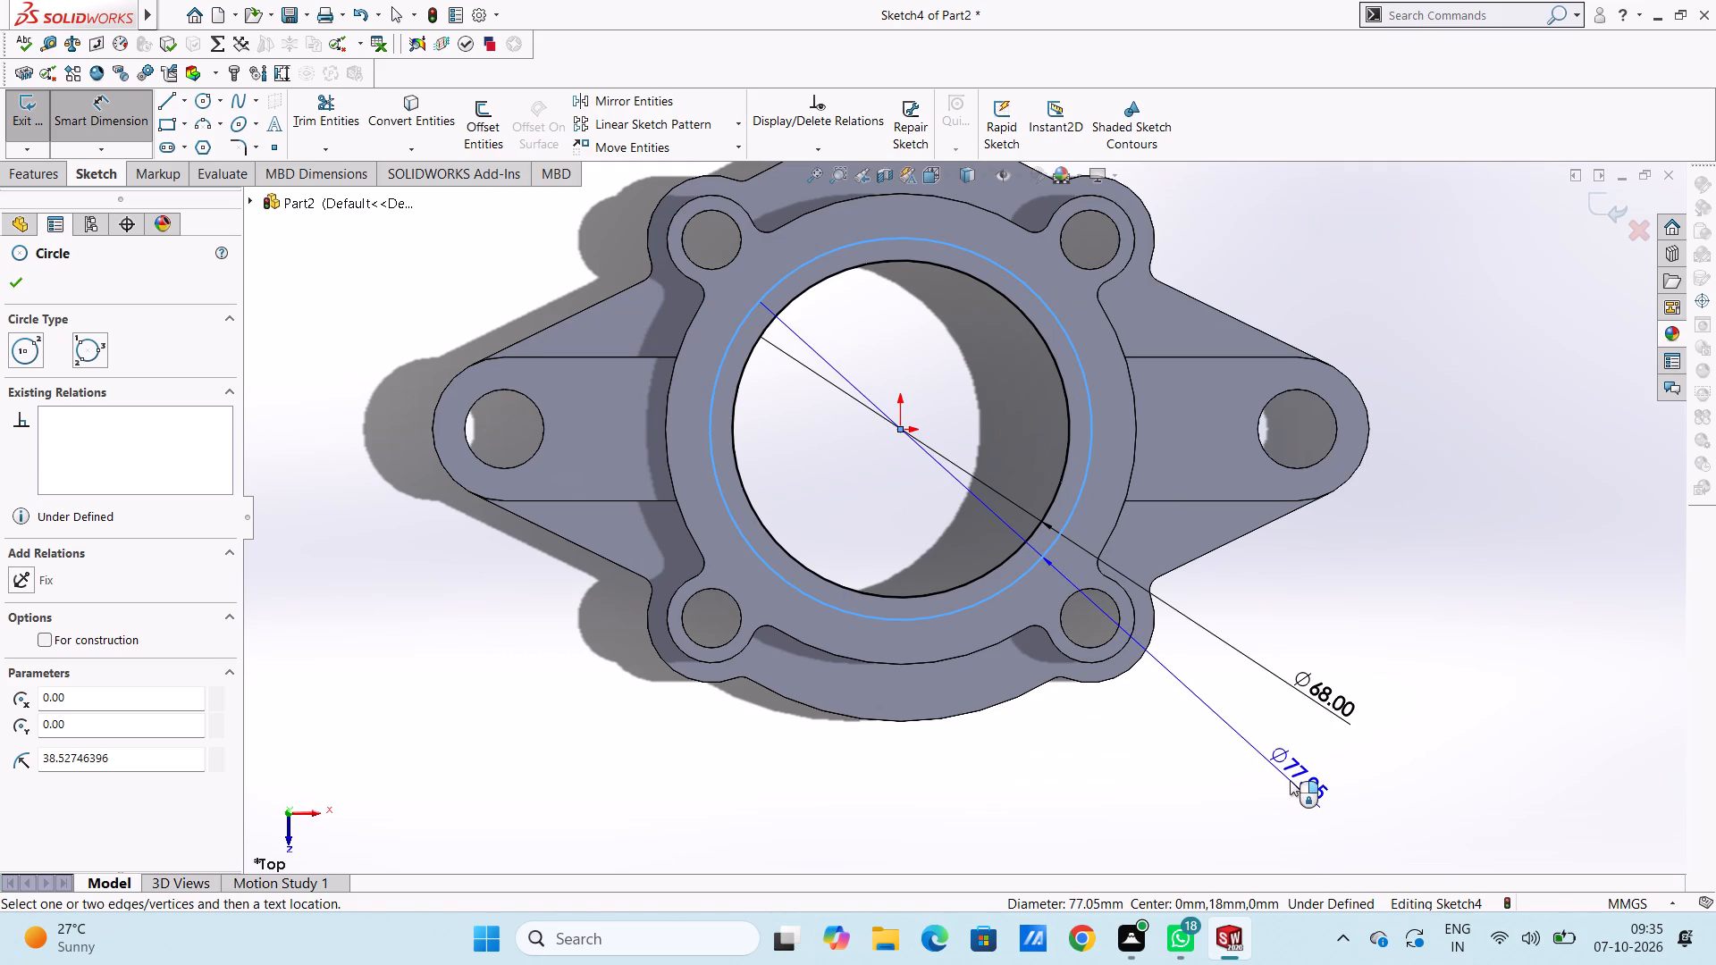
click(1290, 780)
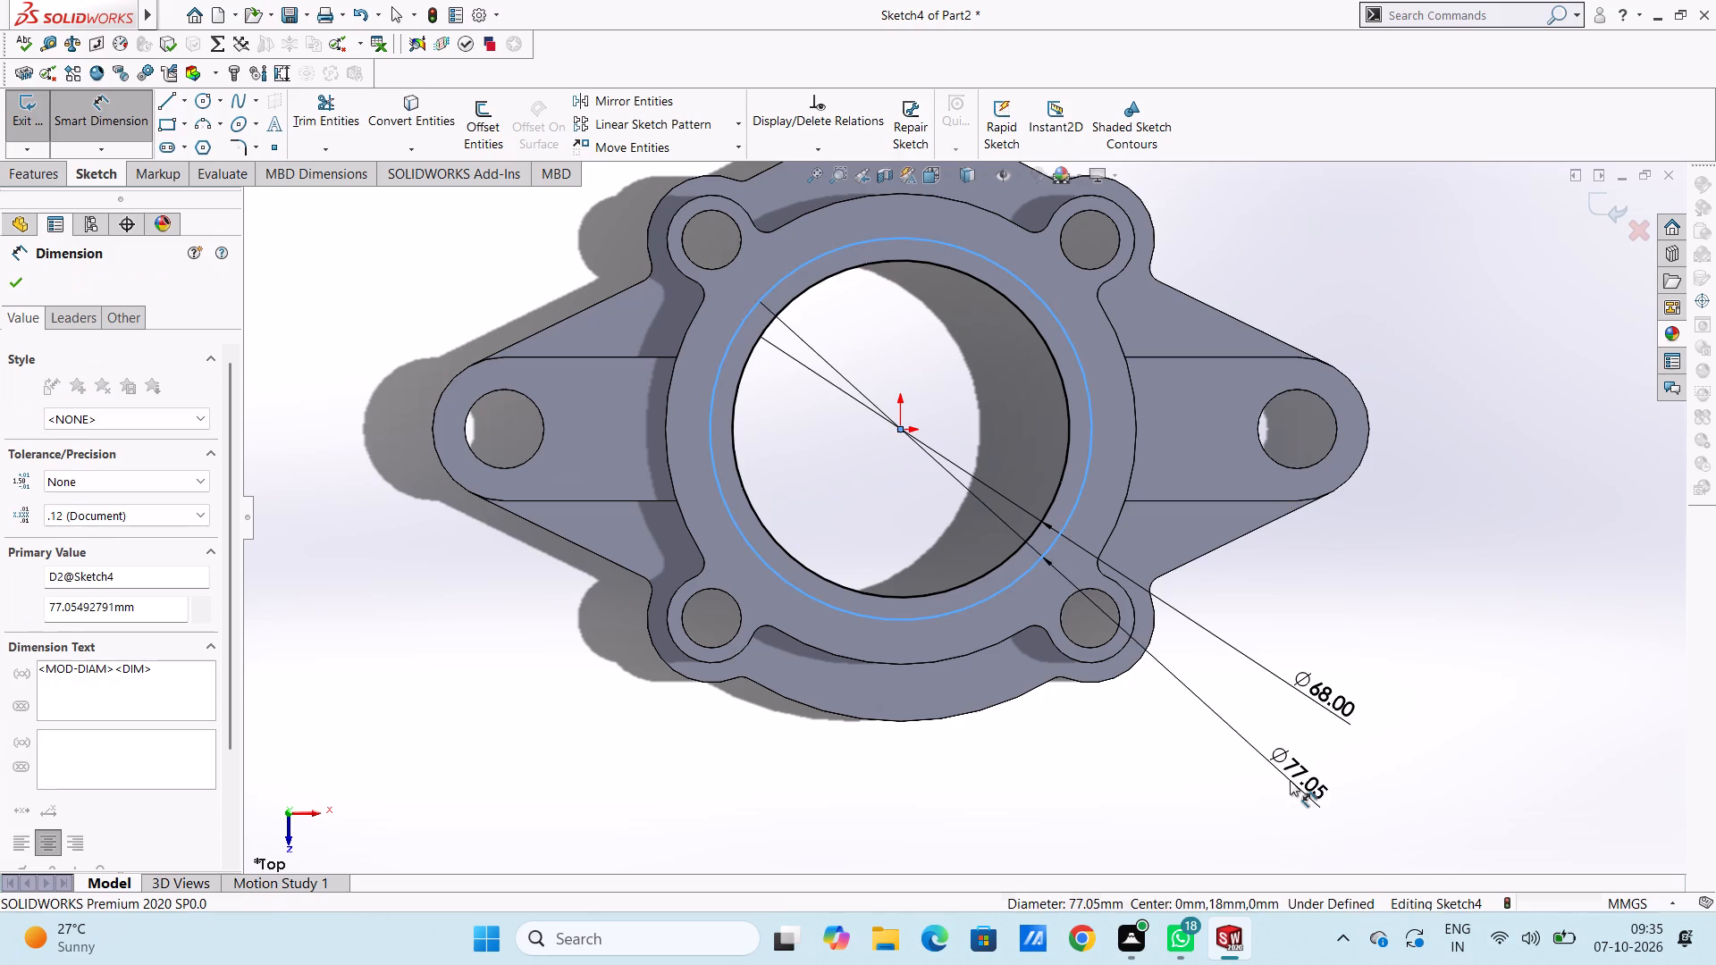
text(78)
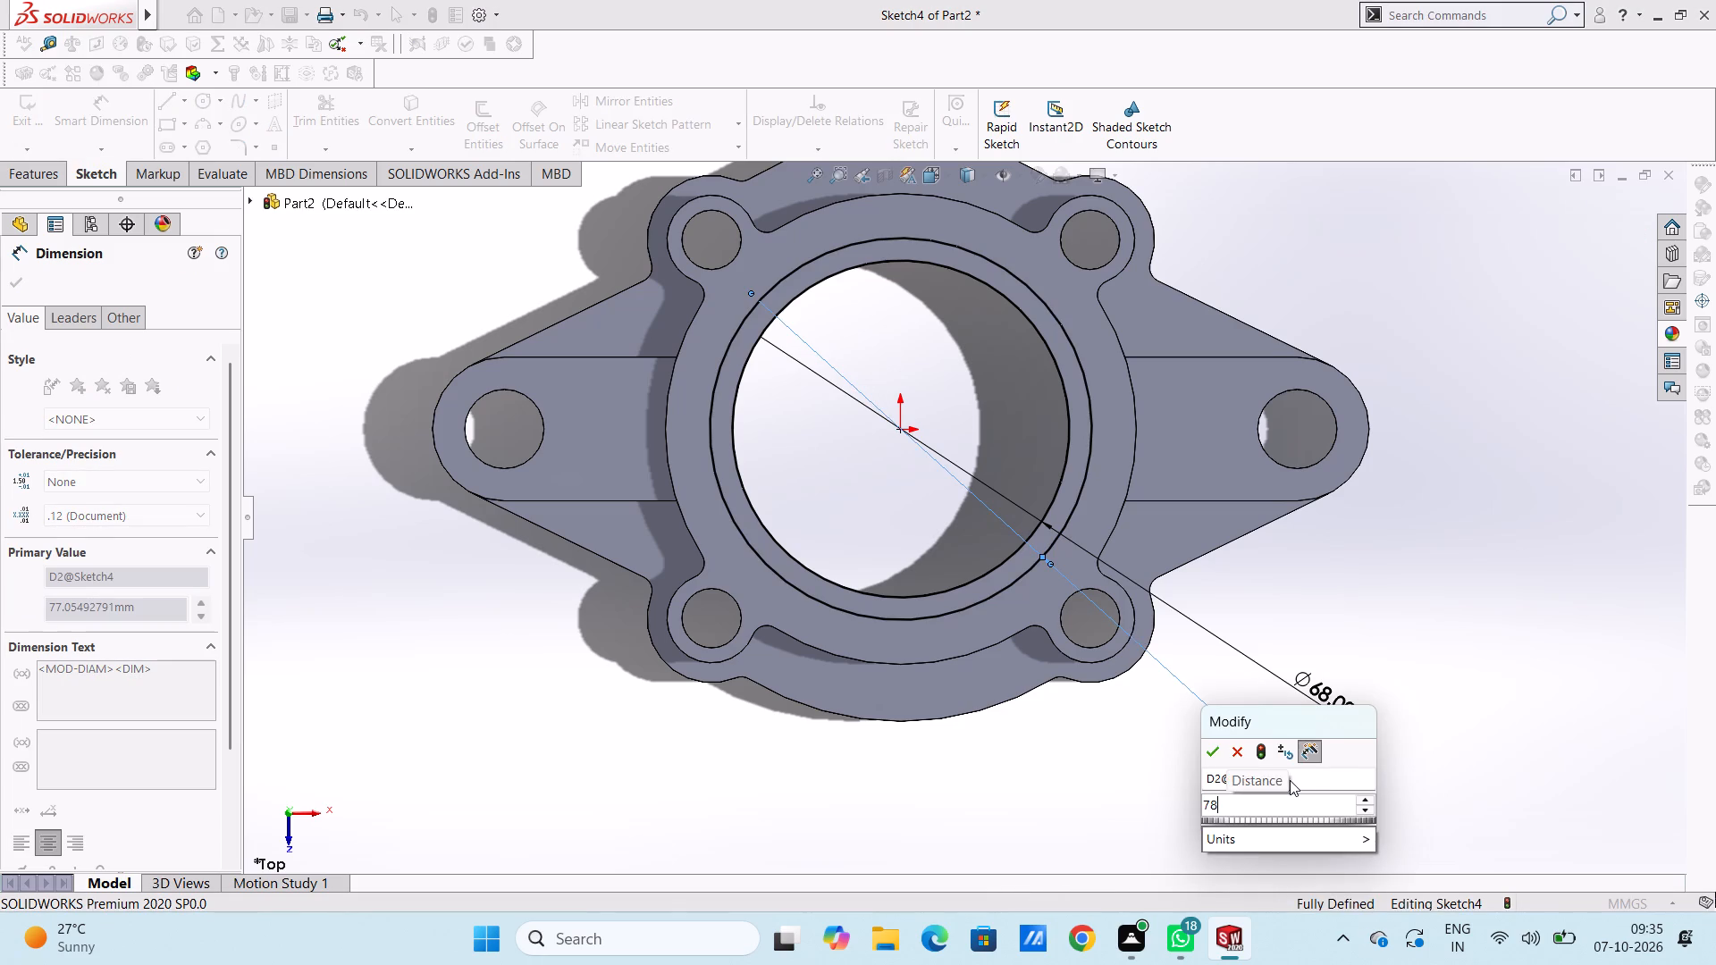
key(Return)
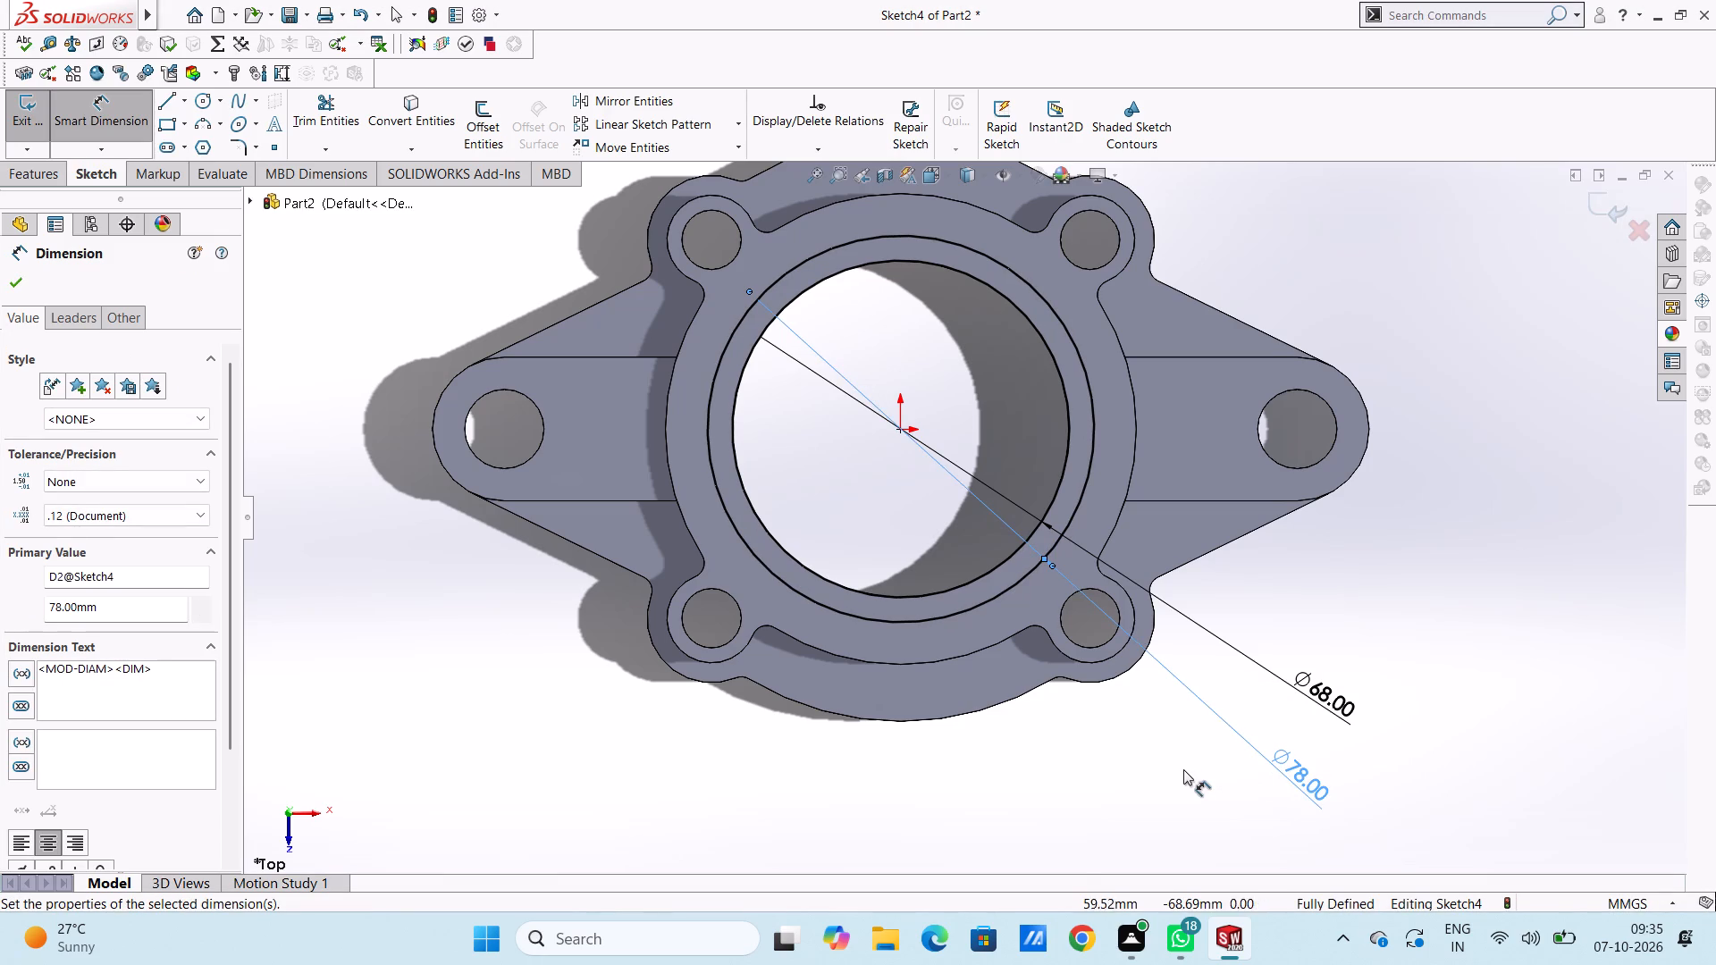
click(1166, 779)
Extrude the ring between the two concentric circles 18 mm upward as a collar, merged with the flange body.
scroll(1165, 779, up, 3)
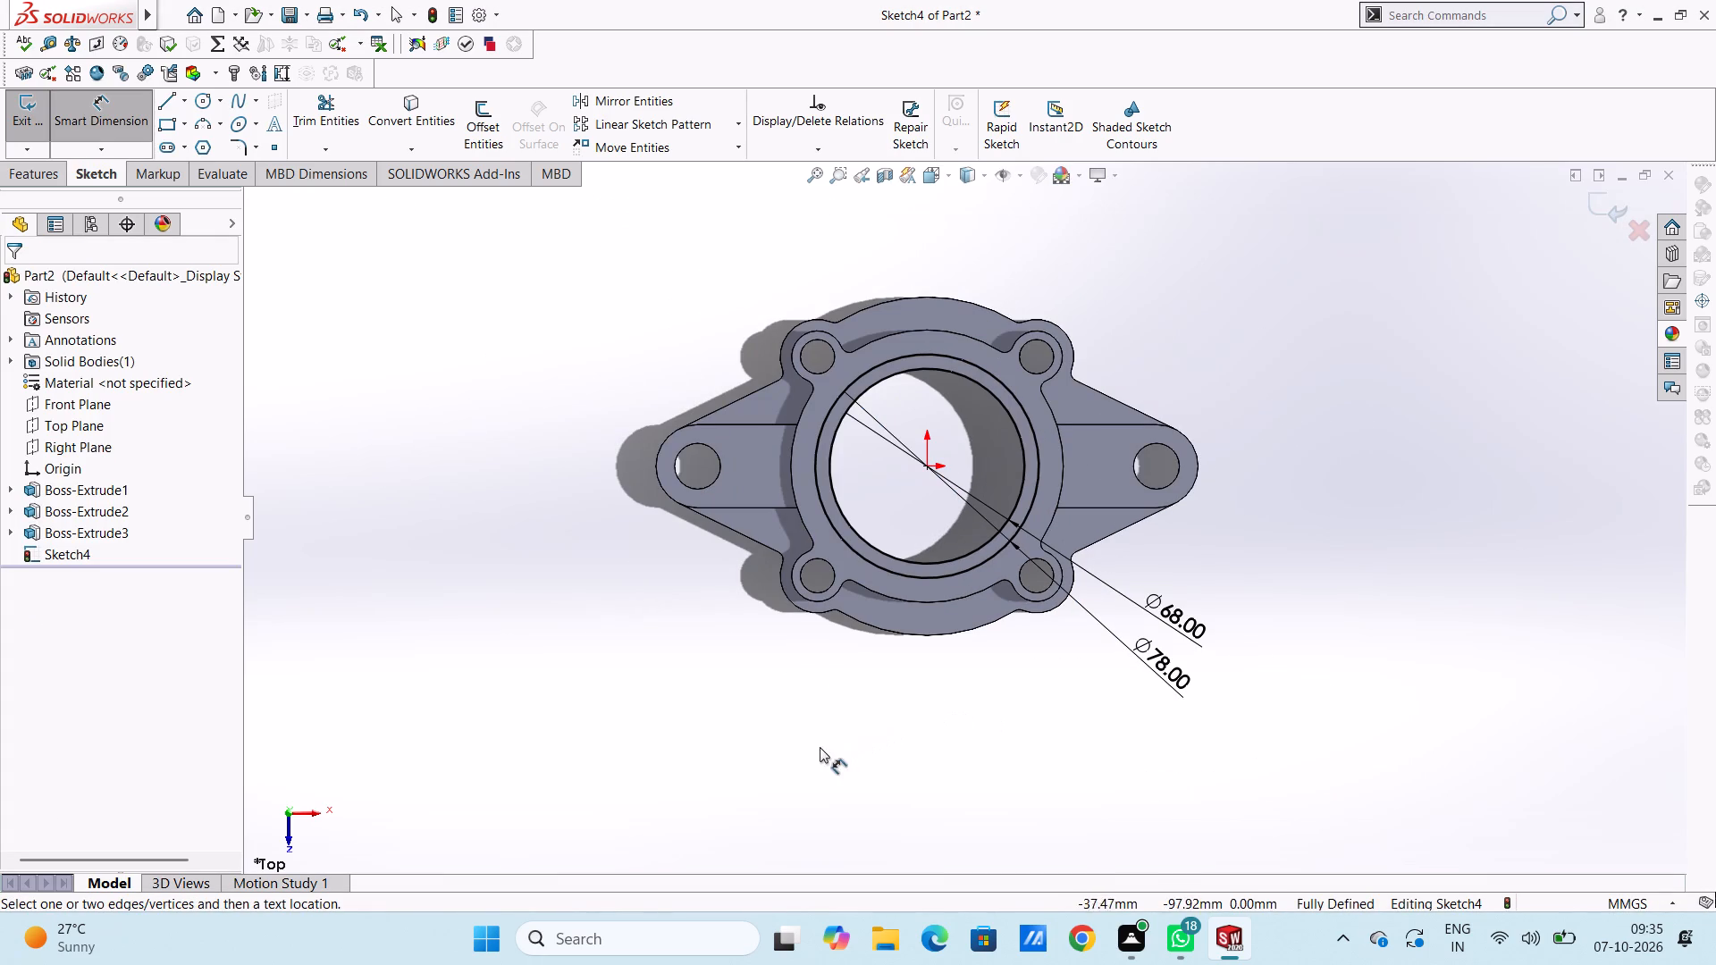
middle_drag(748, 725, 738, 594)
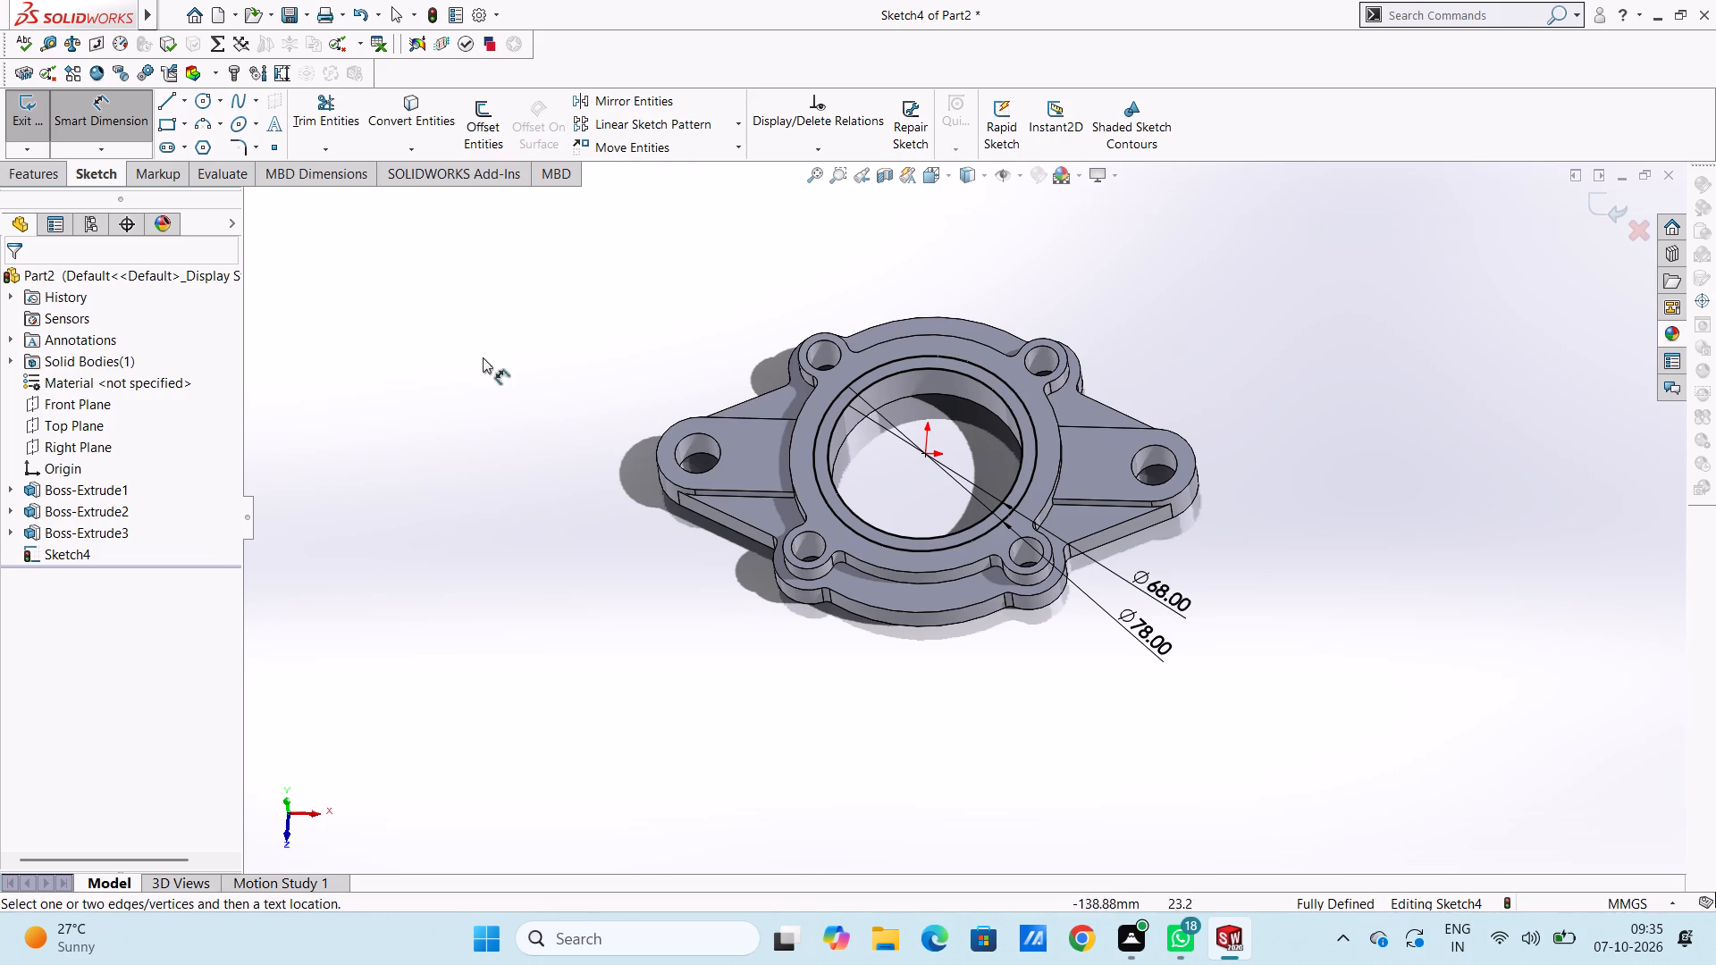
click(123, 118)
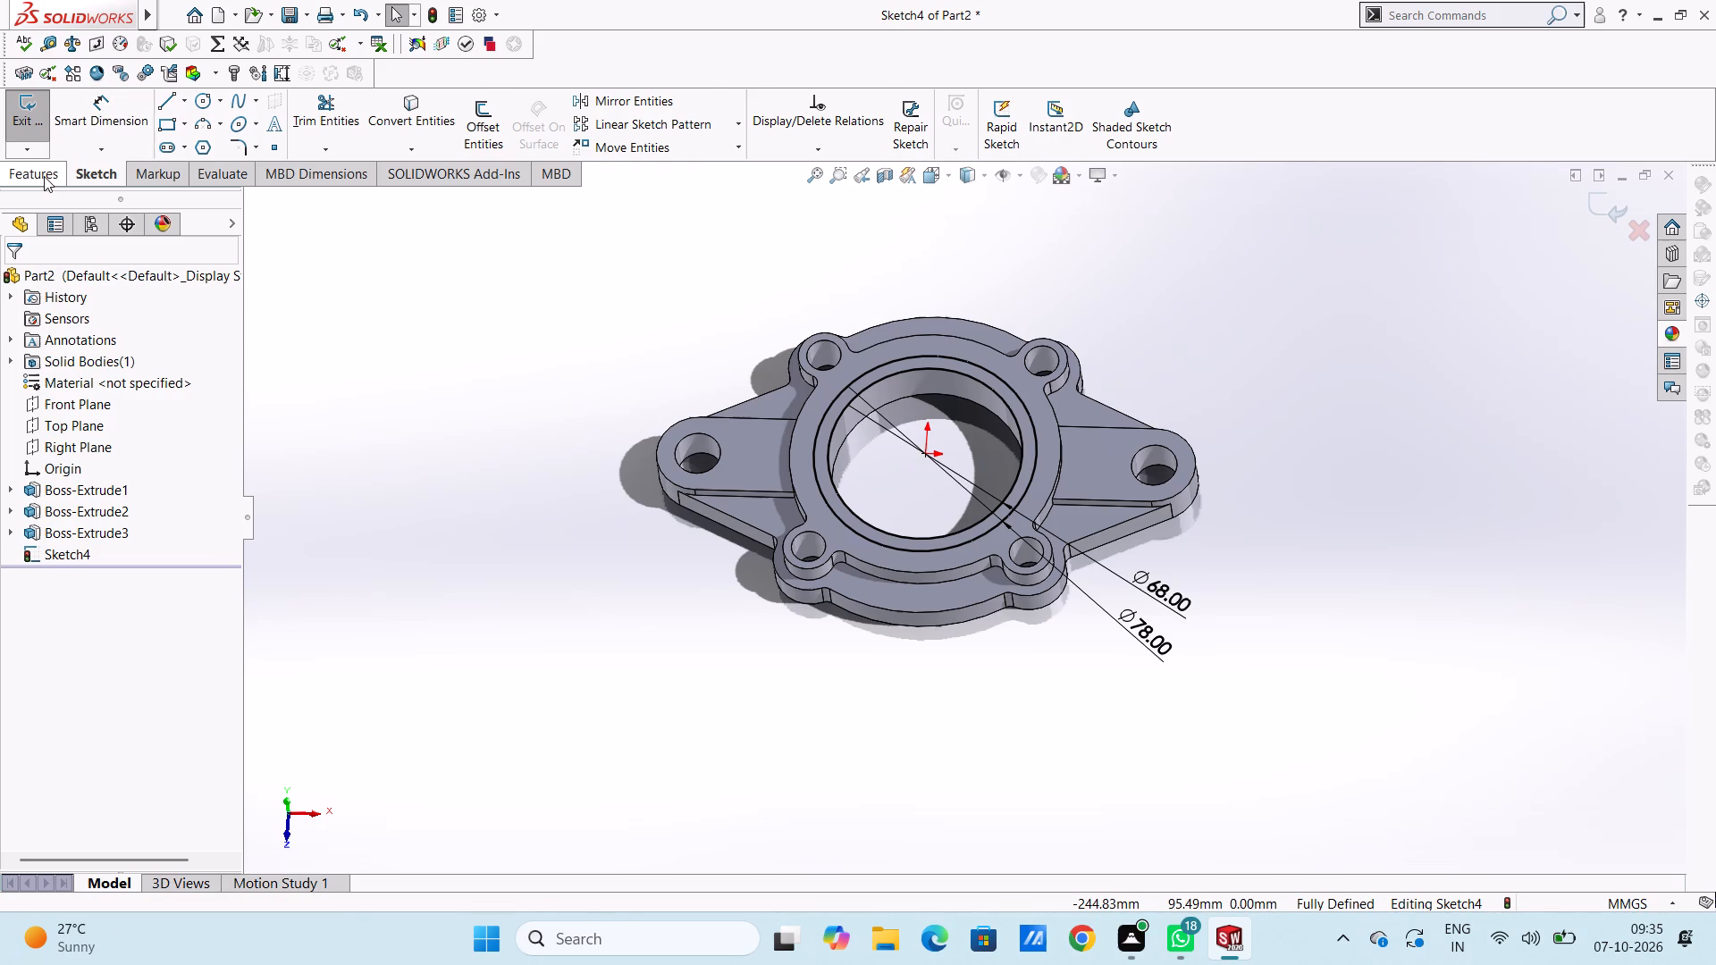
click(44, 176)
click(23, 100)
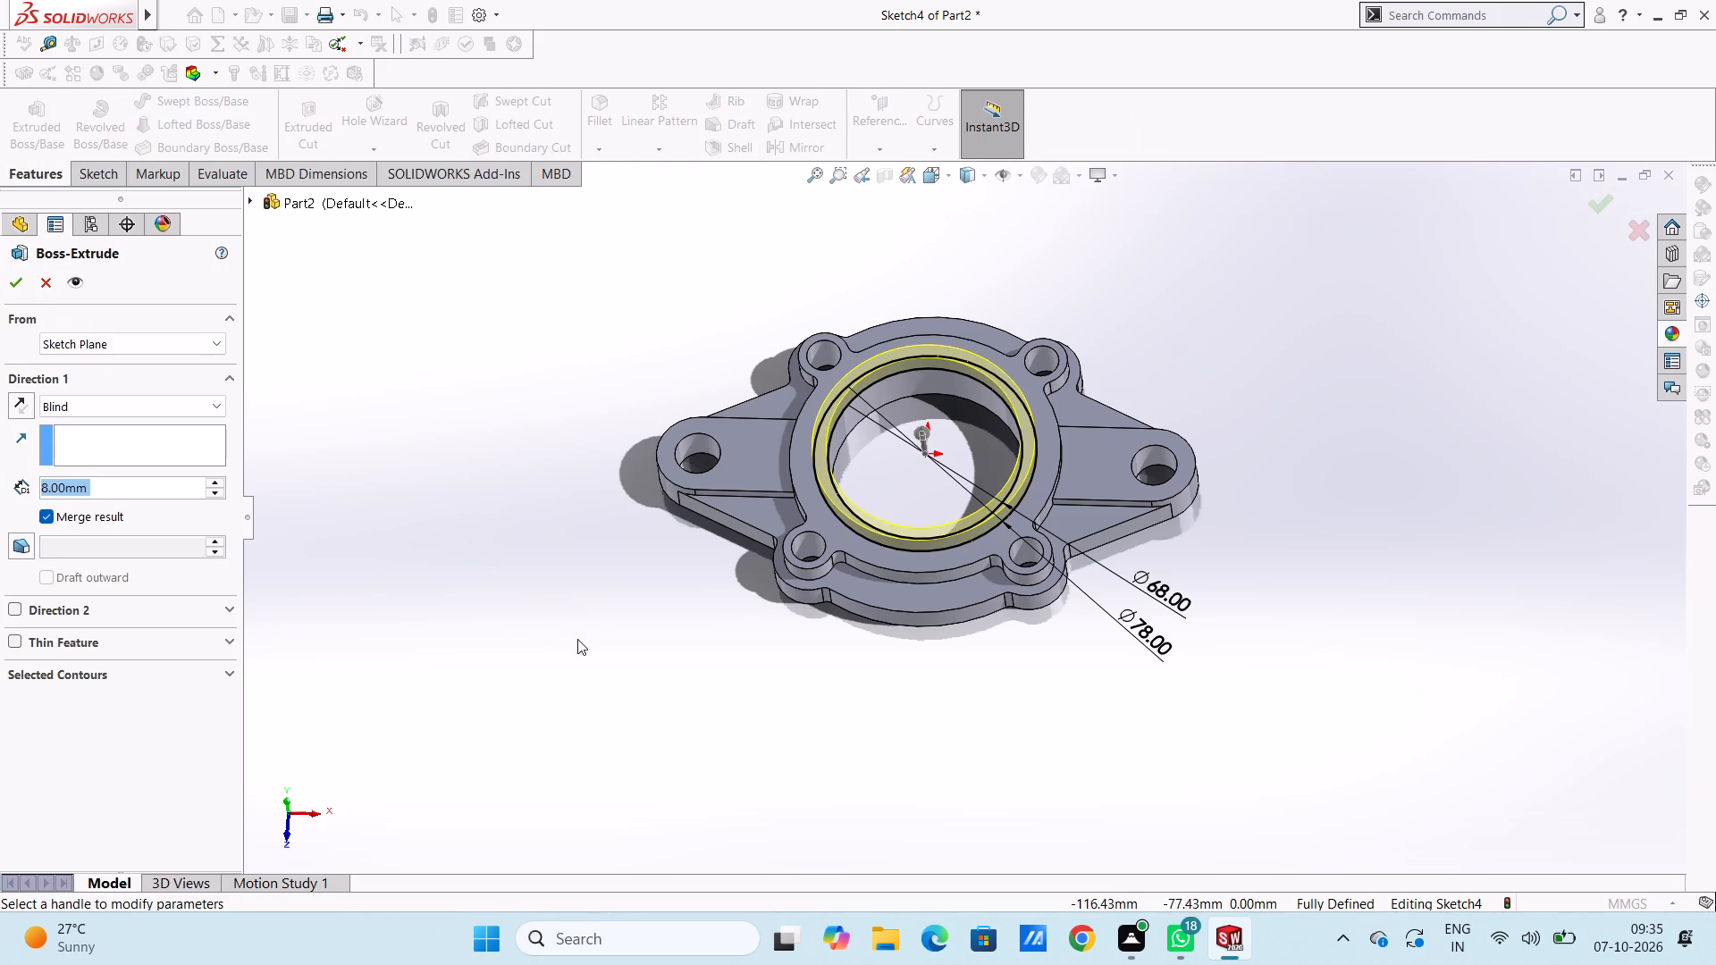
middle_drag(577, 639, 553, 480)
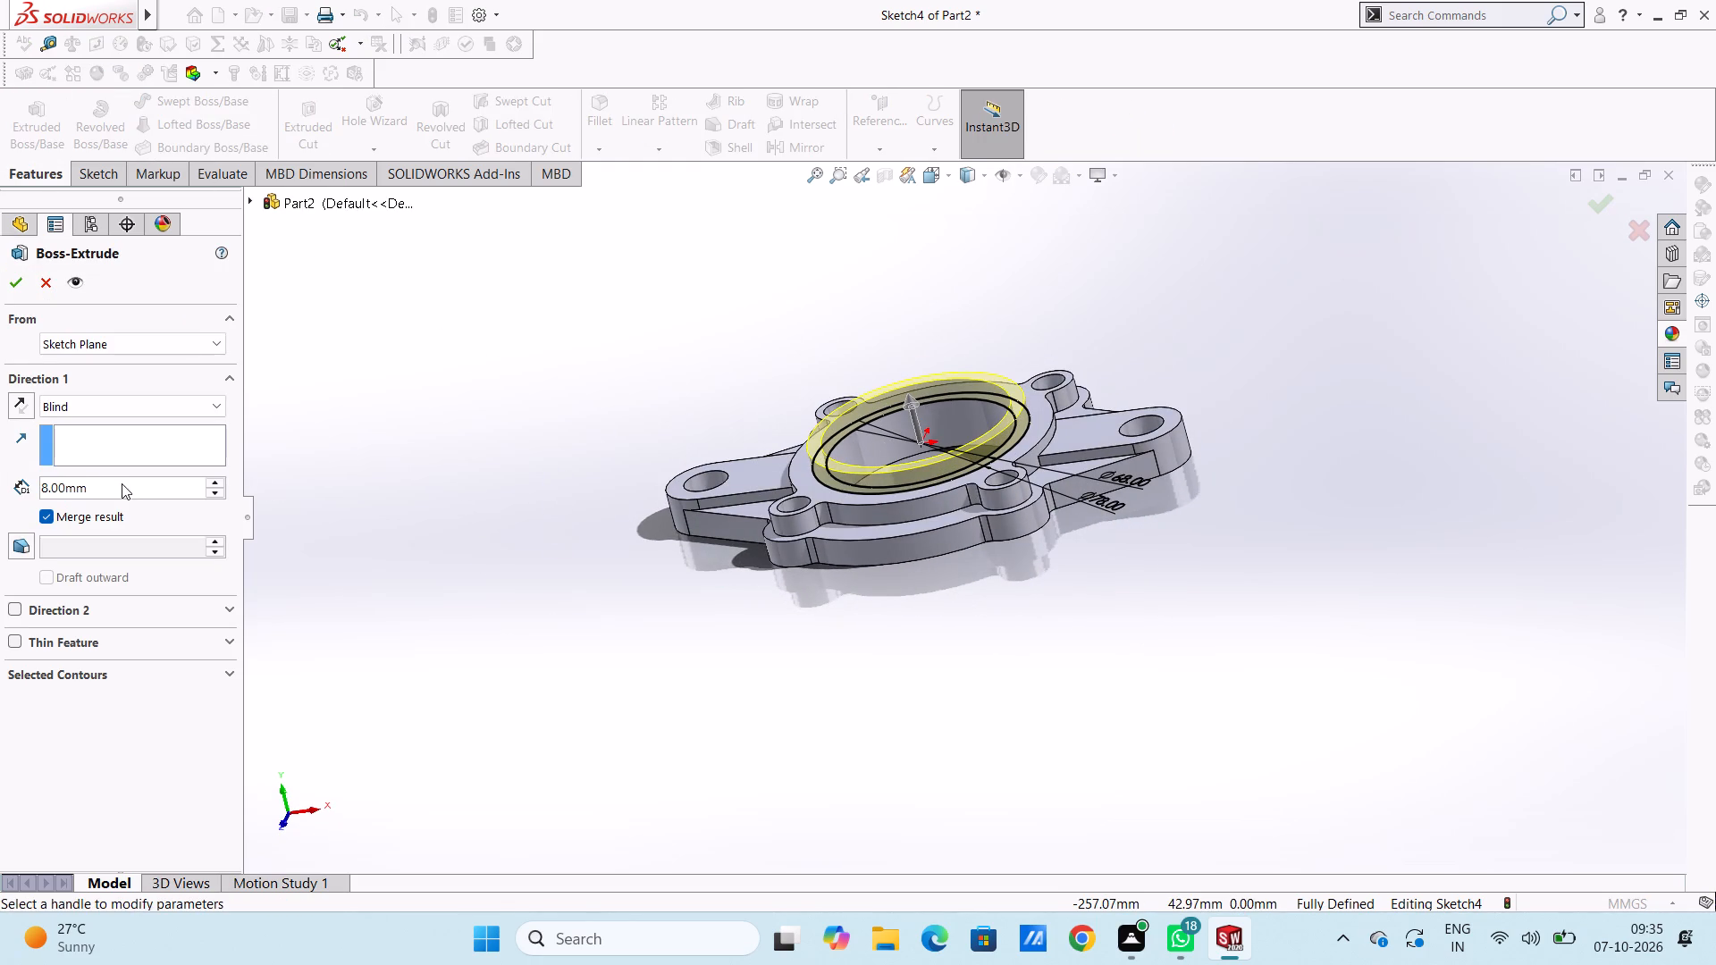
double_click(132, 490)
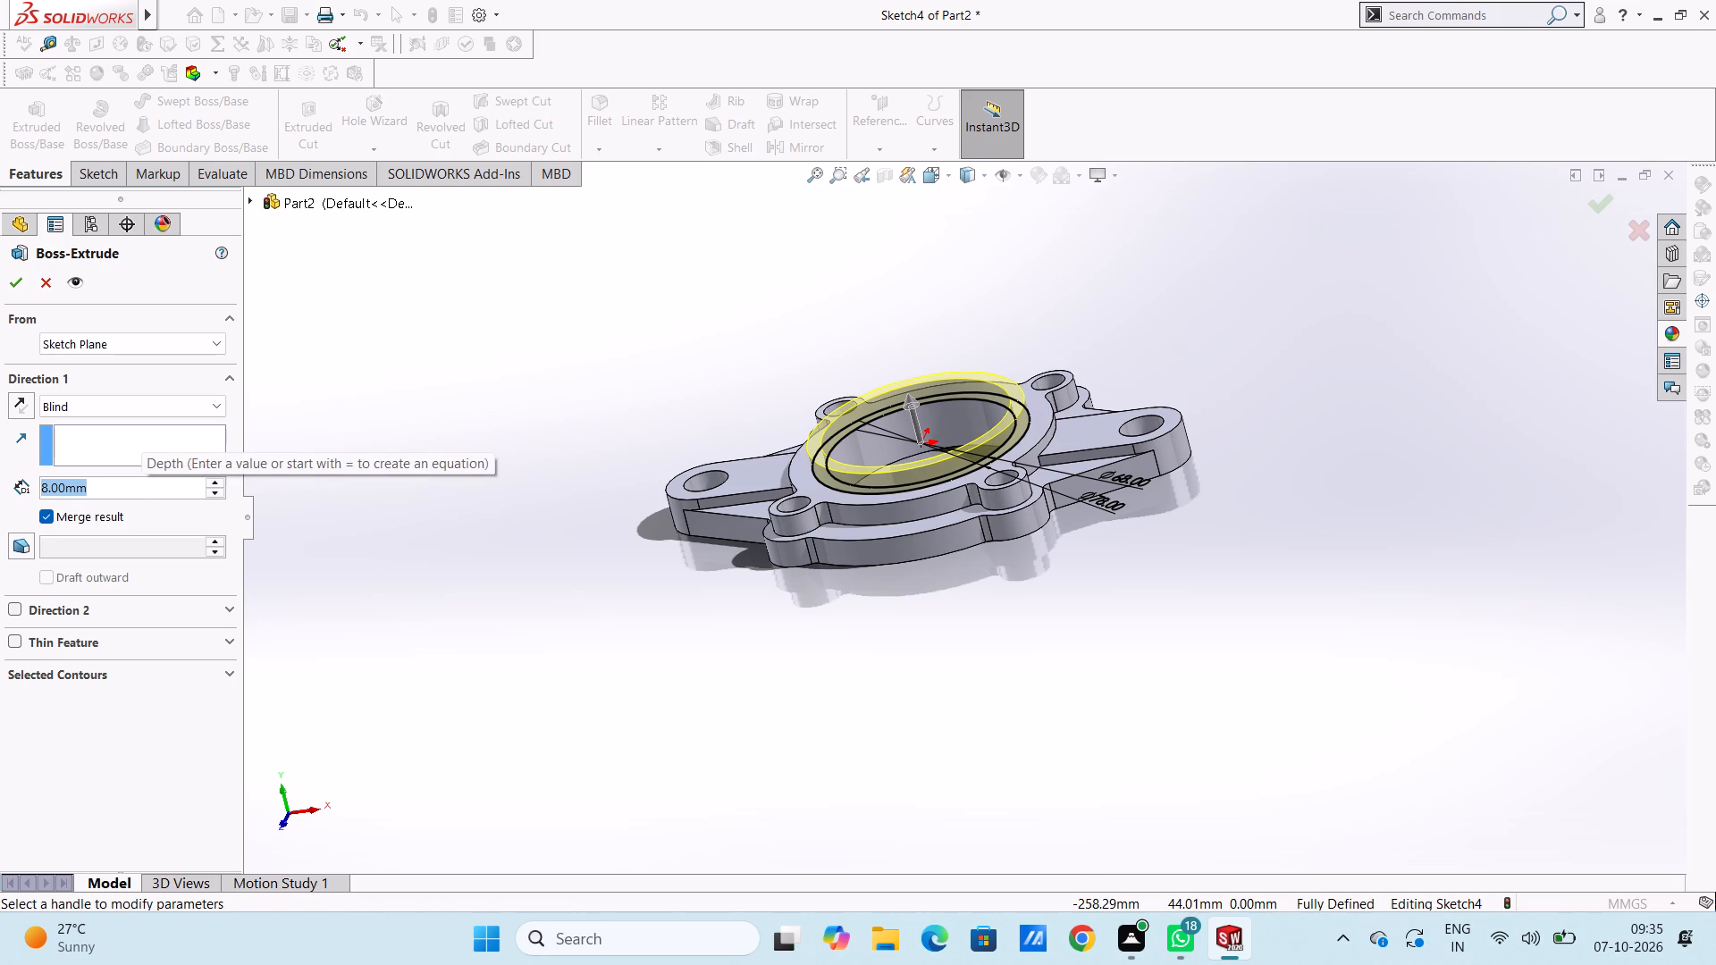
text(18)
key(Return)
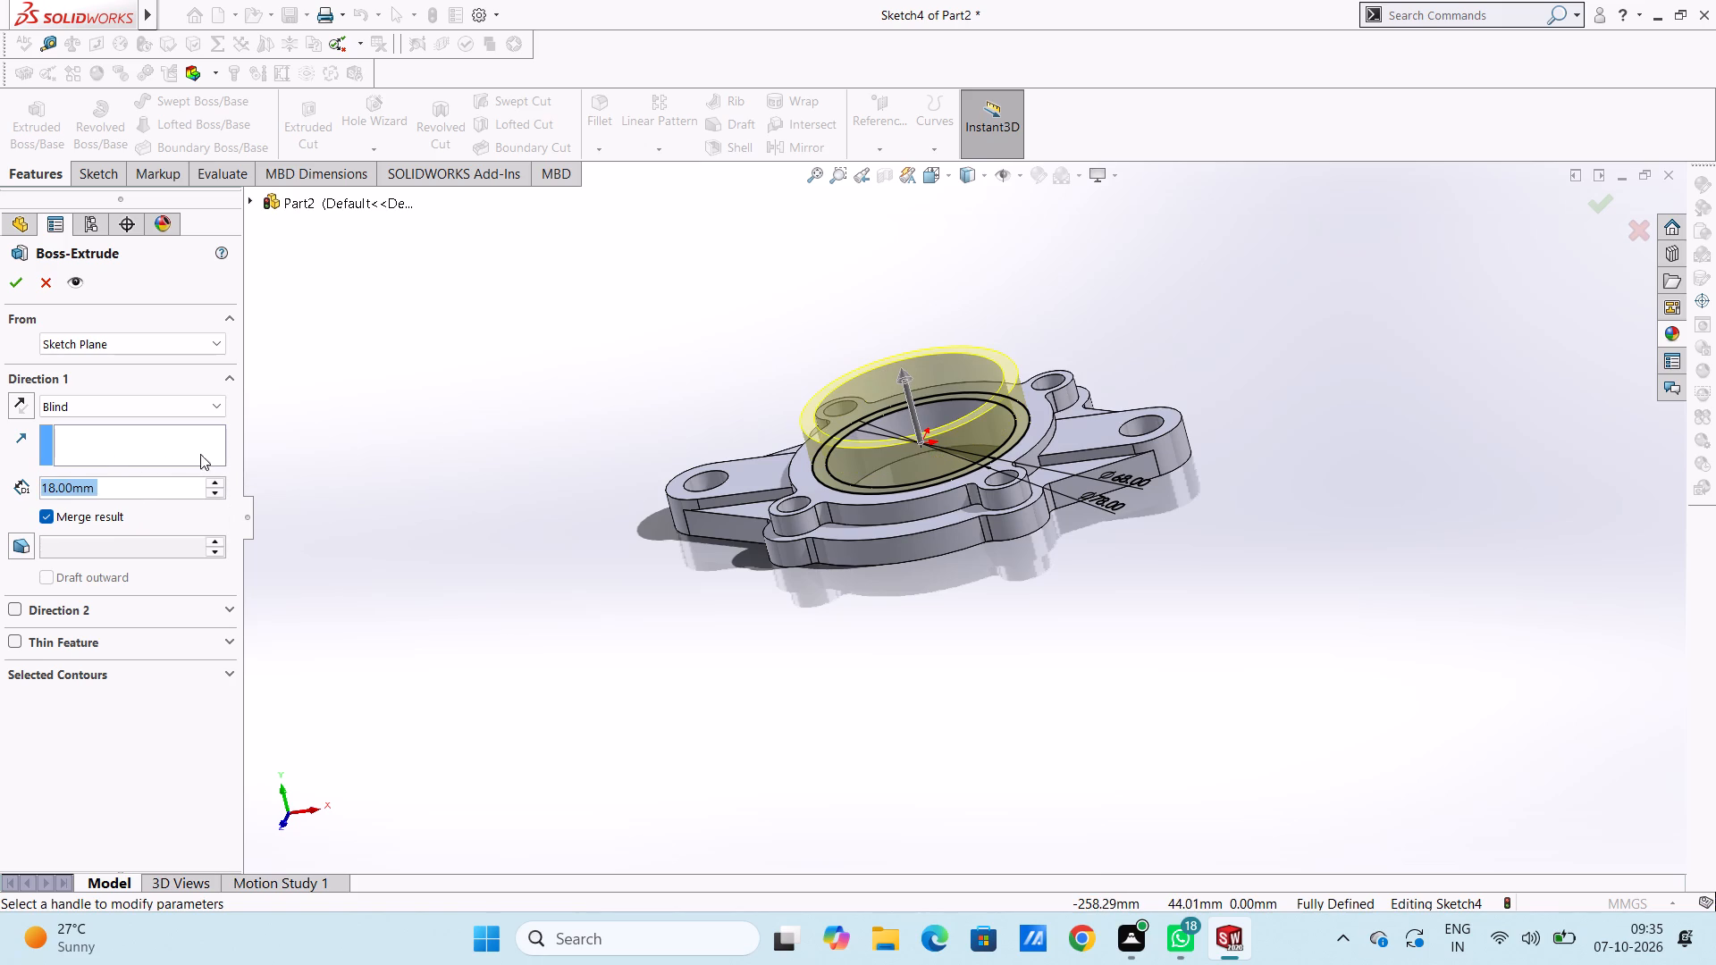
click(13, 286)
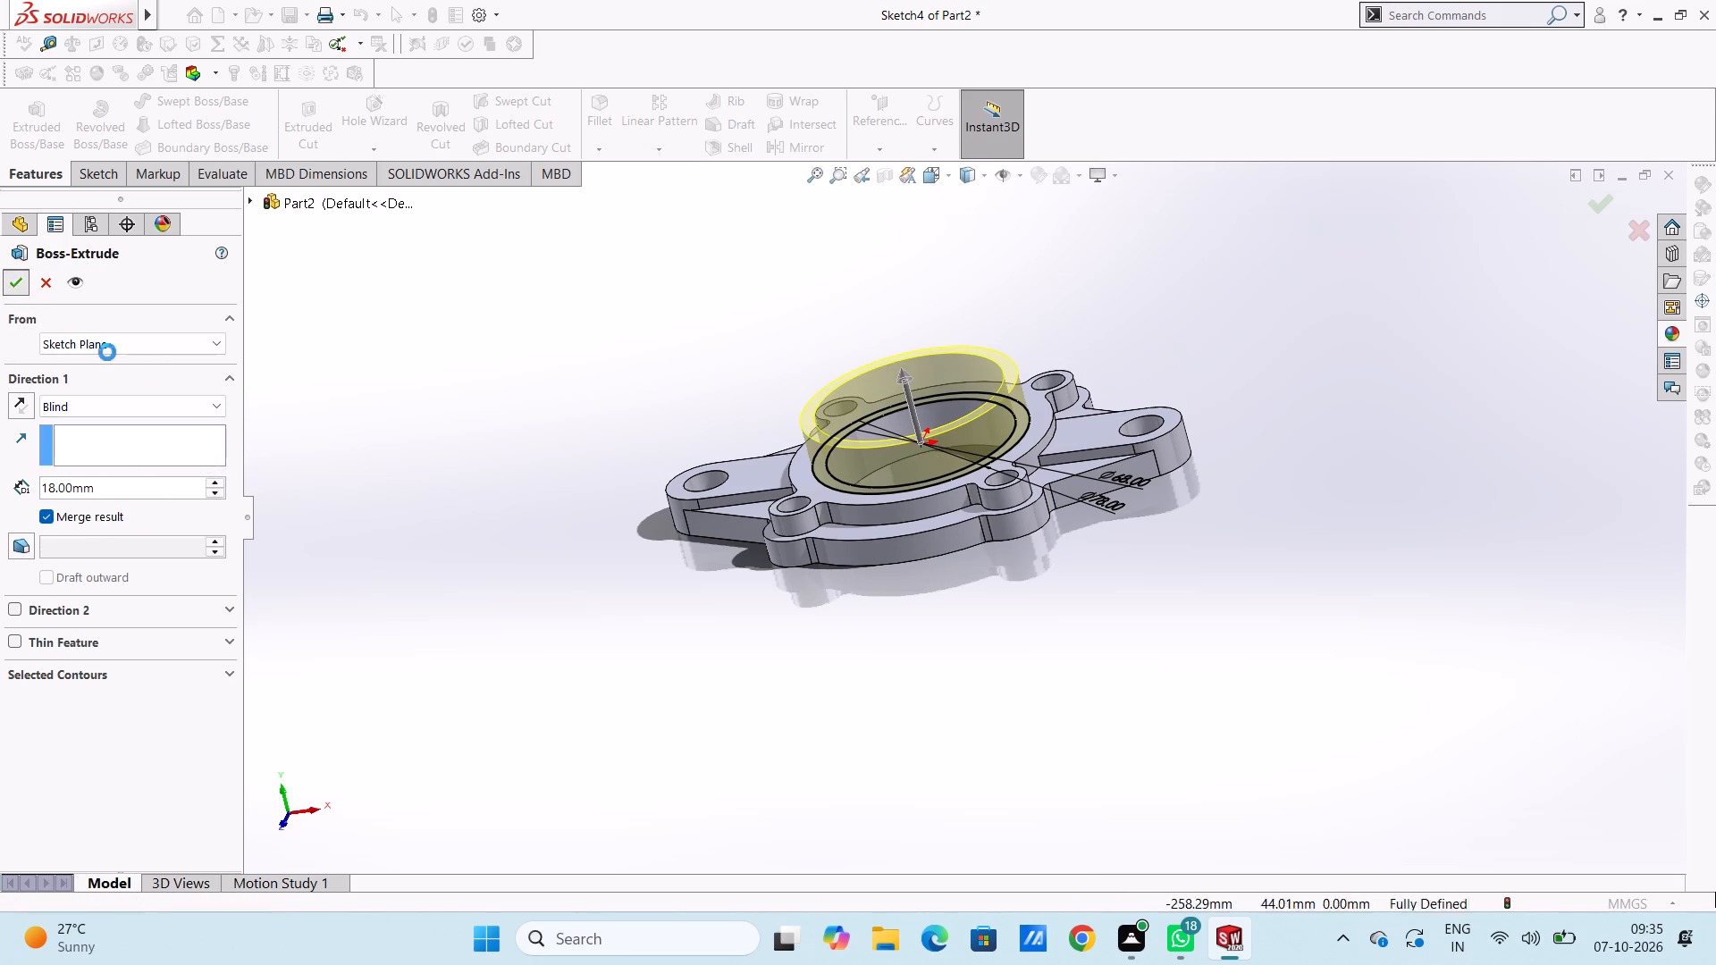
Fillet the outer edge where the collar's base meets the lobed ring with a 1.5 mm radius.
click(343, 411)
middle_drag(358, 503, 521, 479)
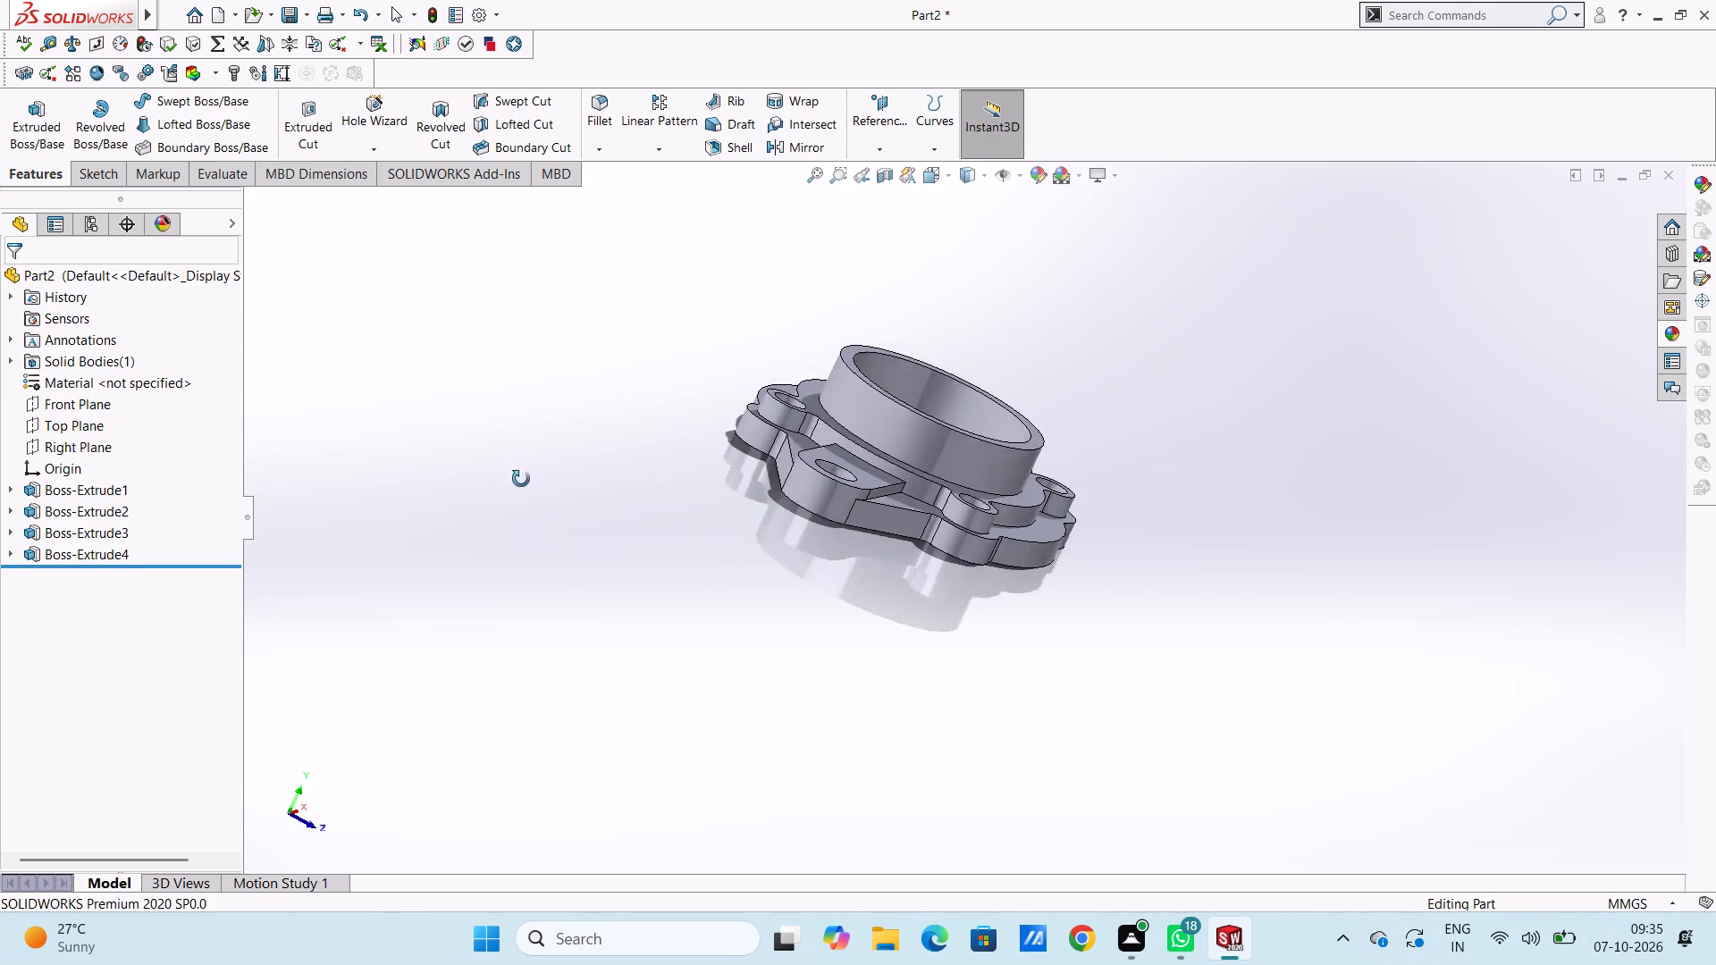
middle_drag(521, 479, 341, 535)
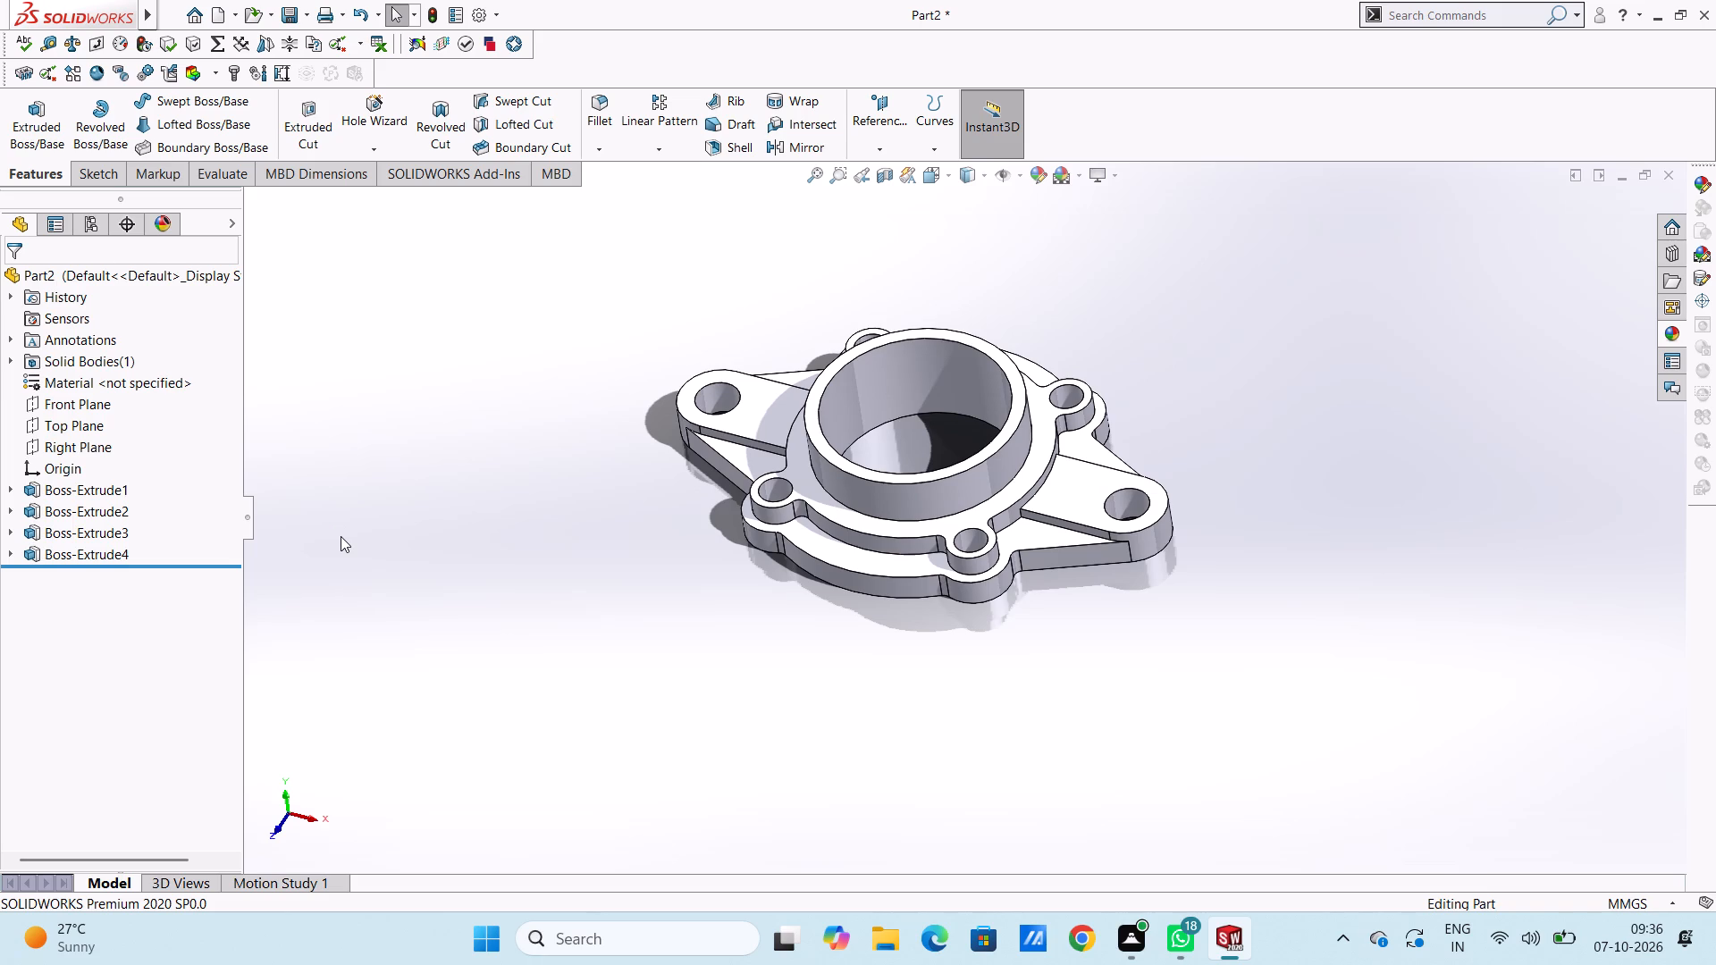
scroll(889, 487, down, 4)
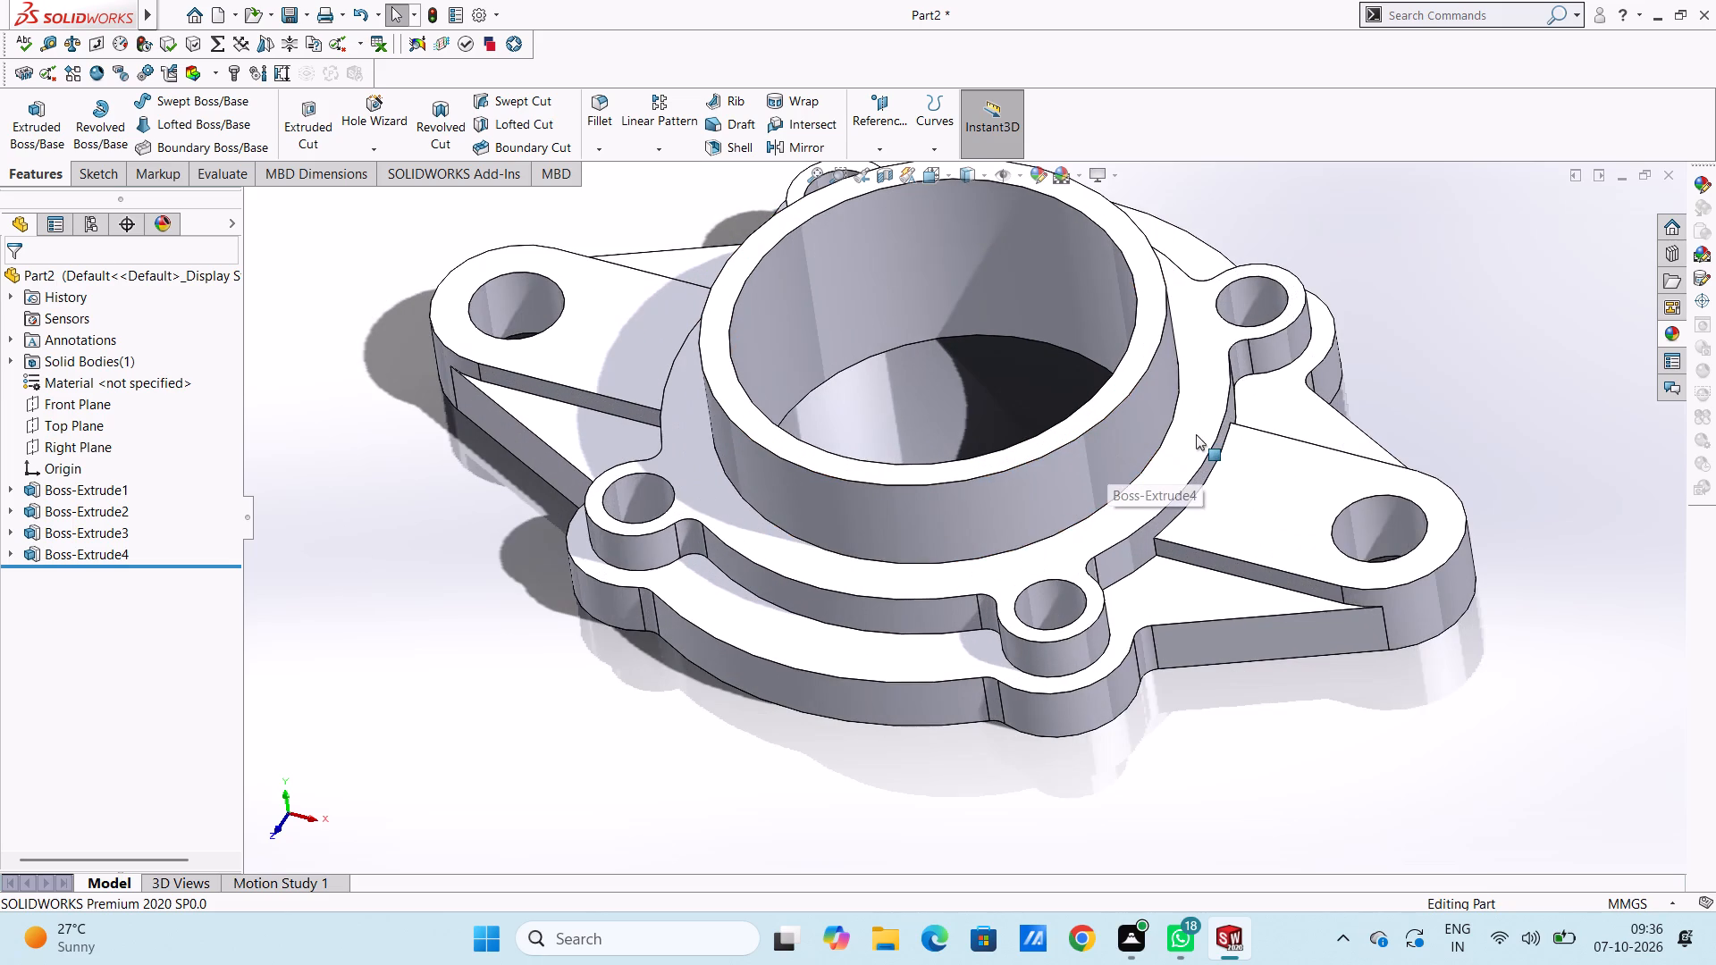
click(608, 107)
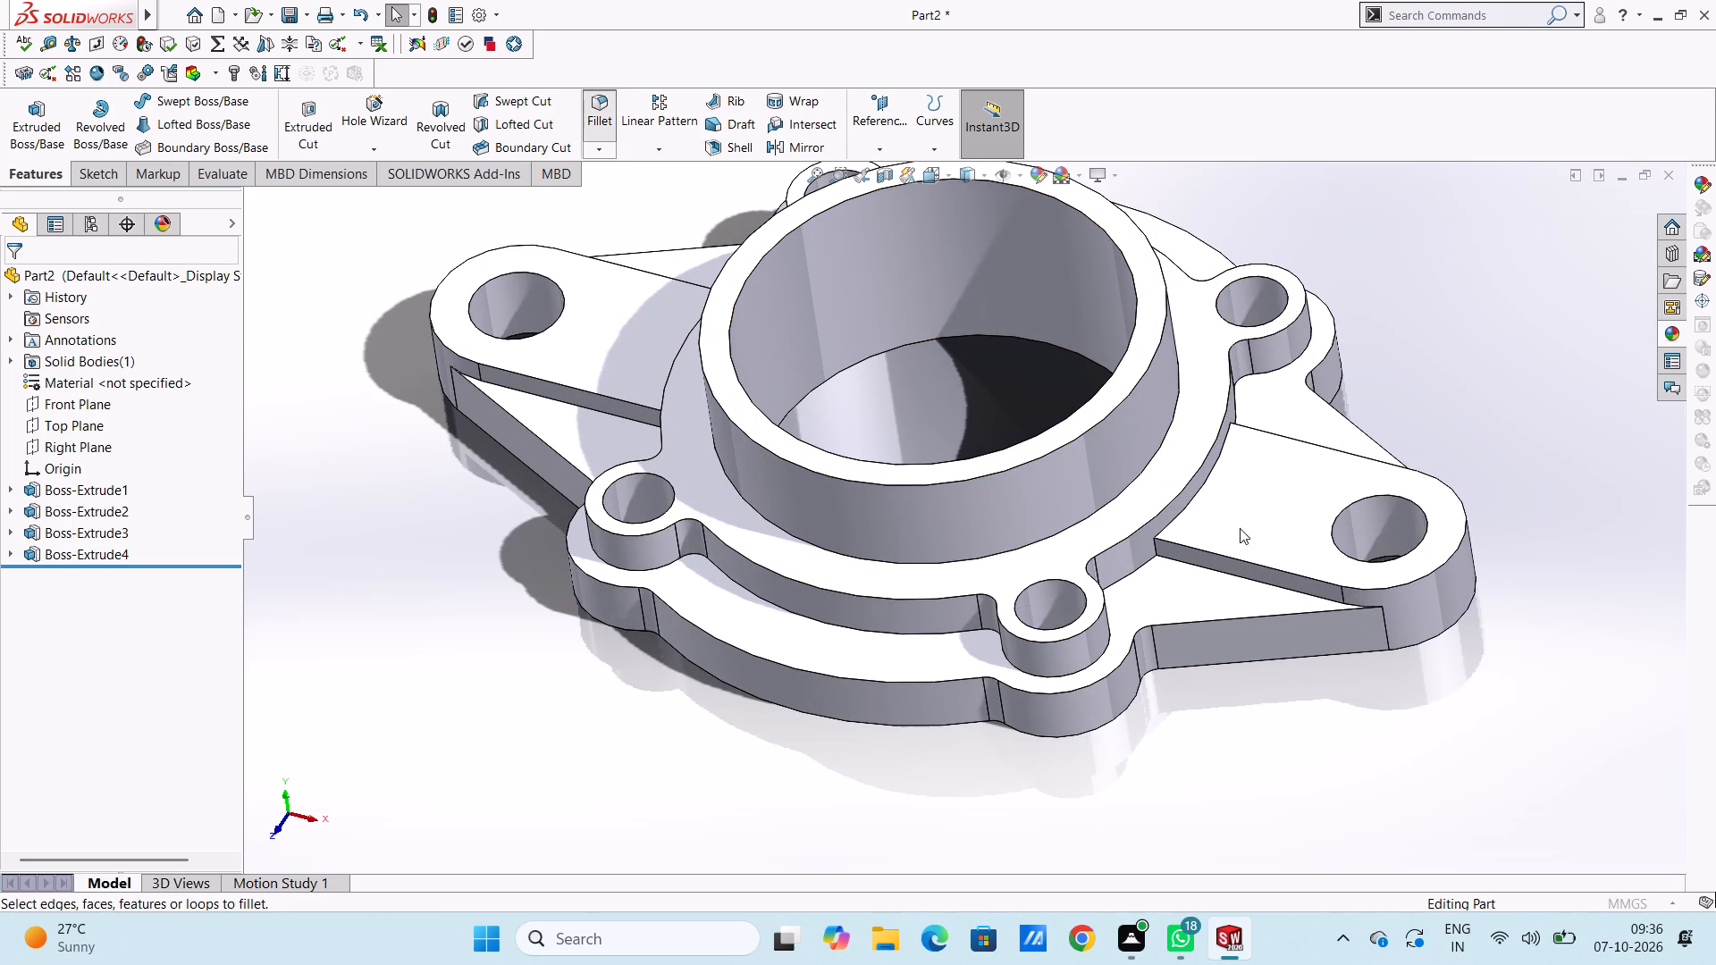
scroll(1232, 527, down, 3)
click(1070, 508)
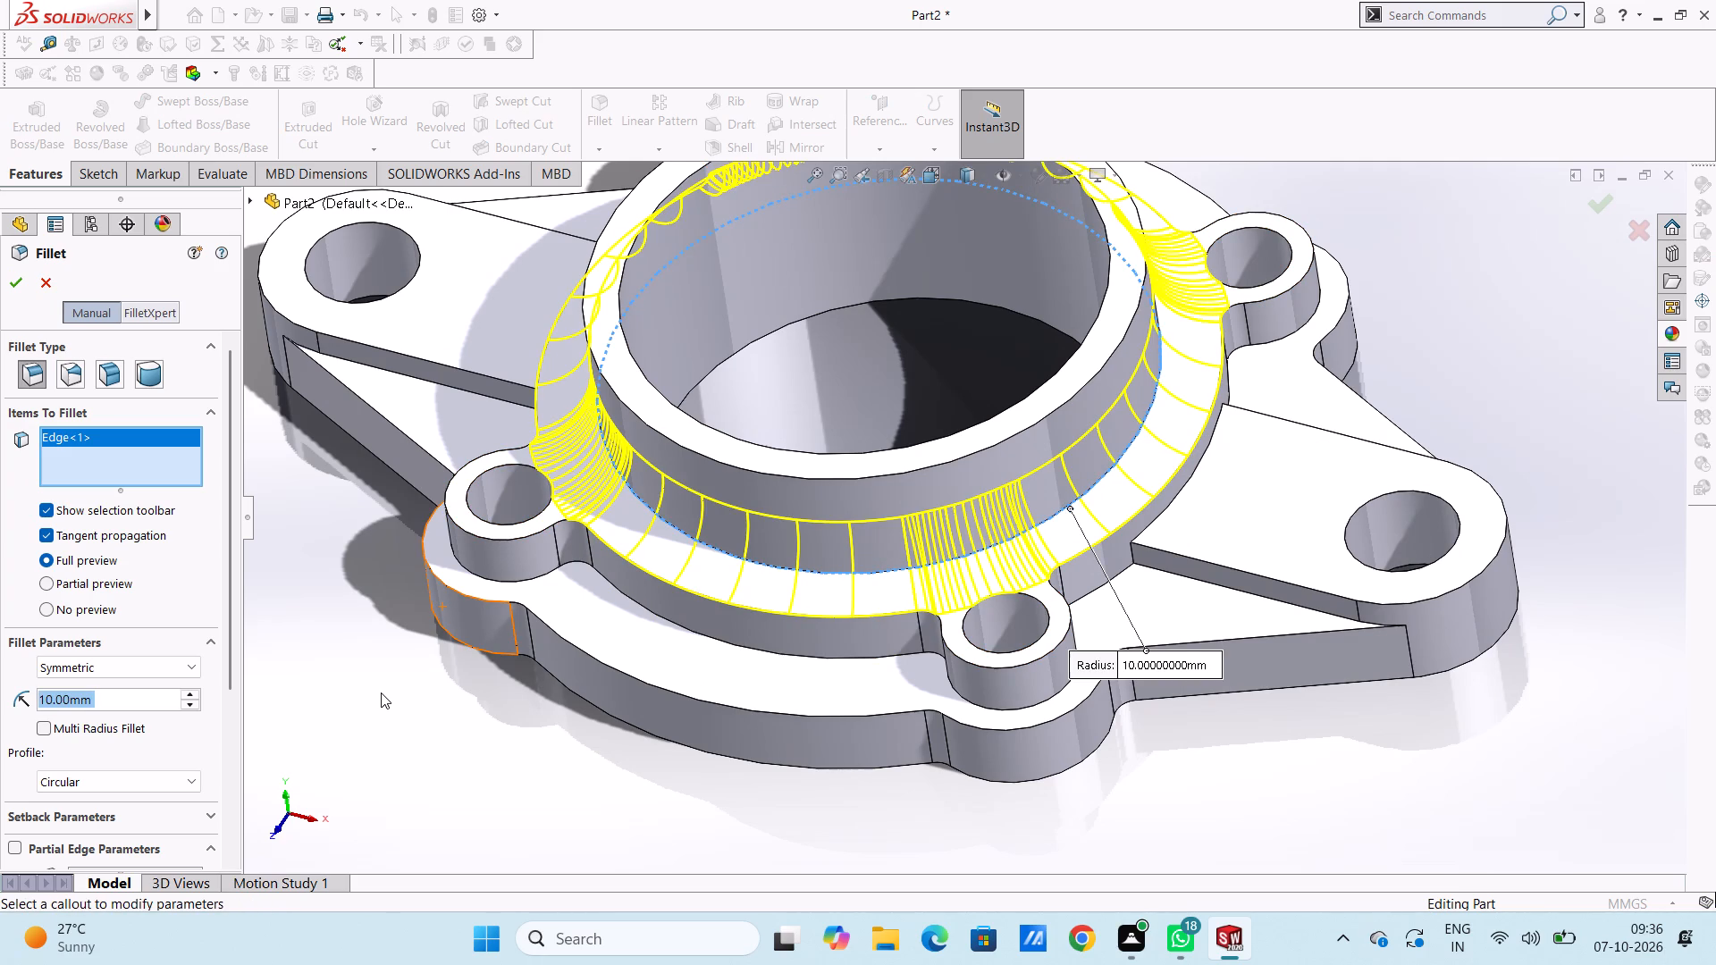
text(1.5)
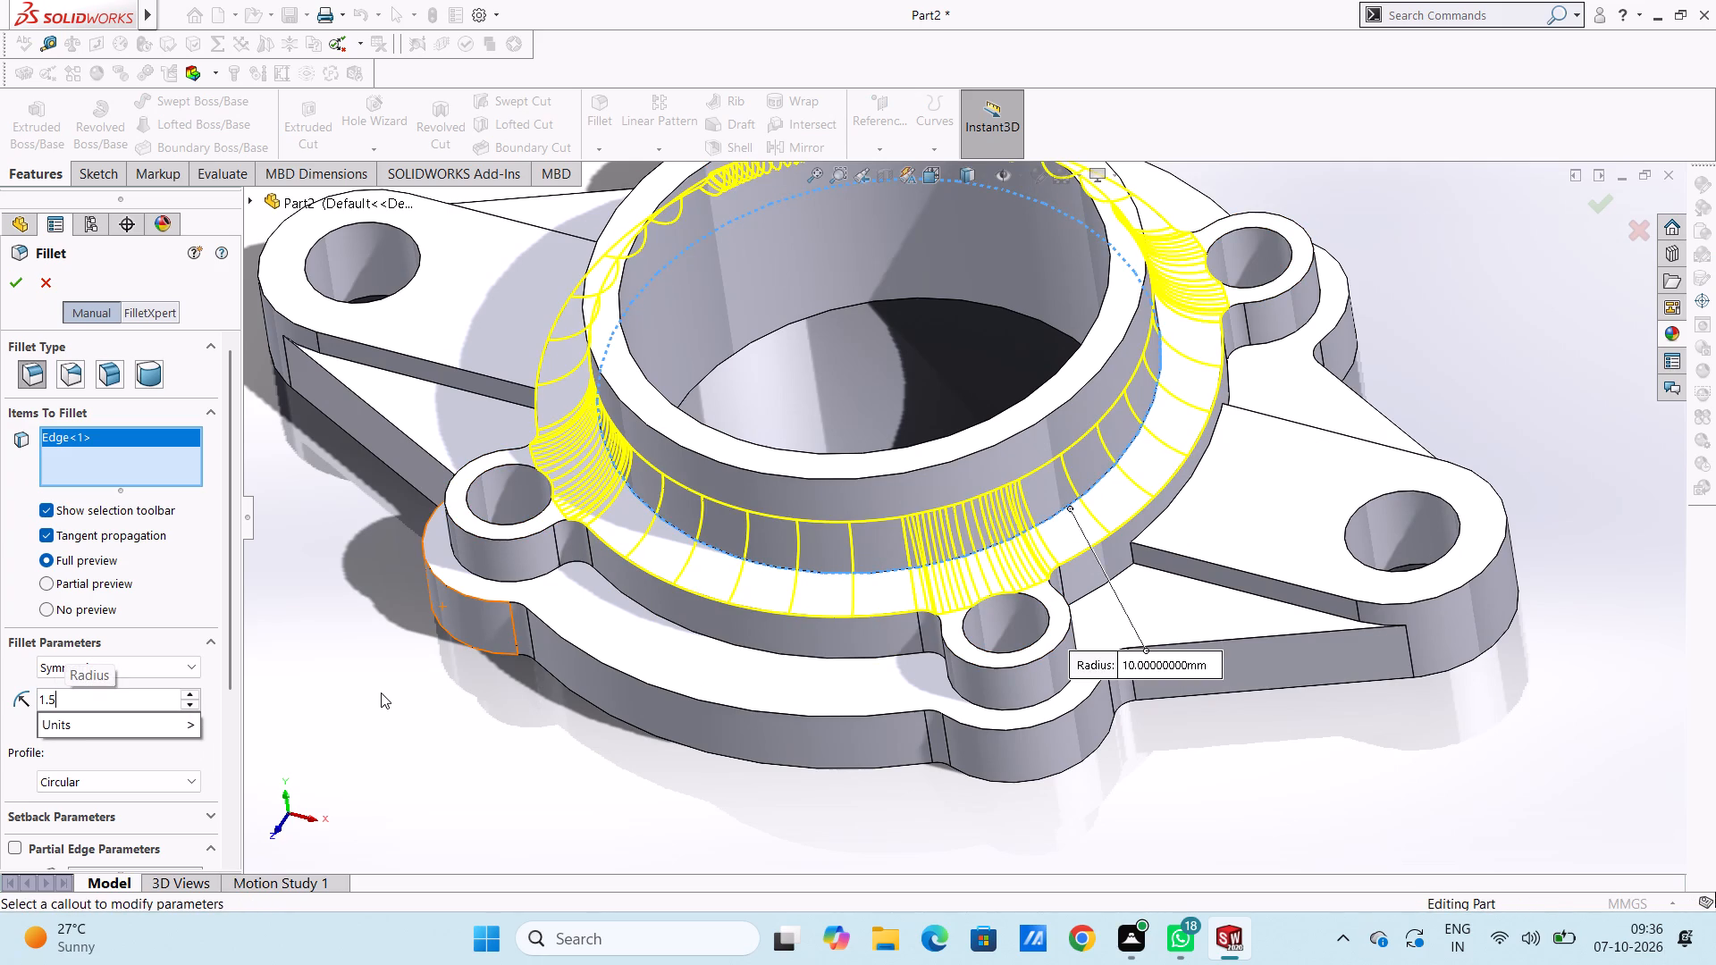
key(Return)
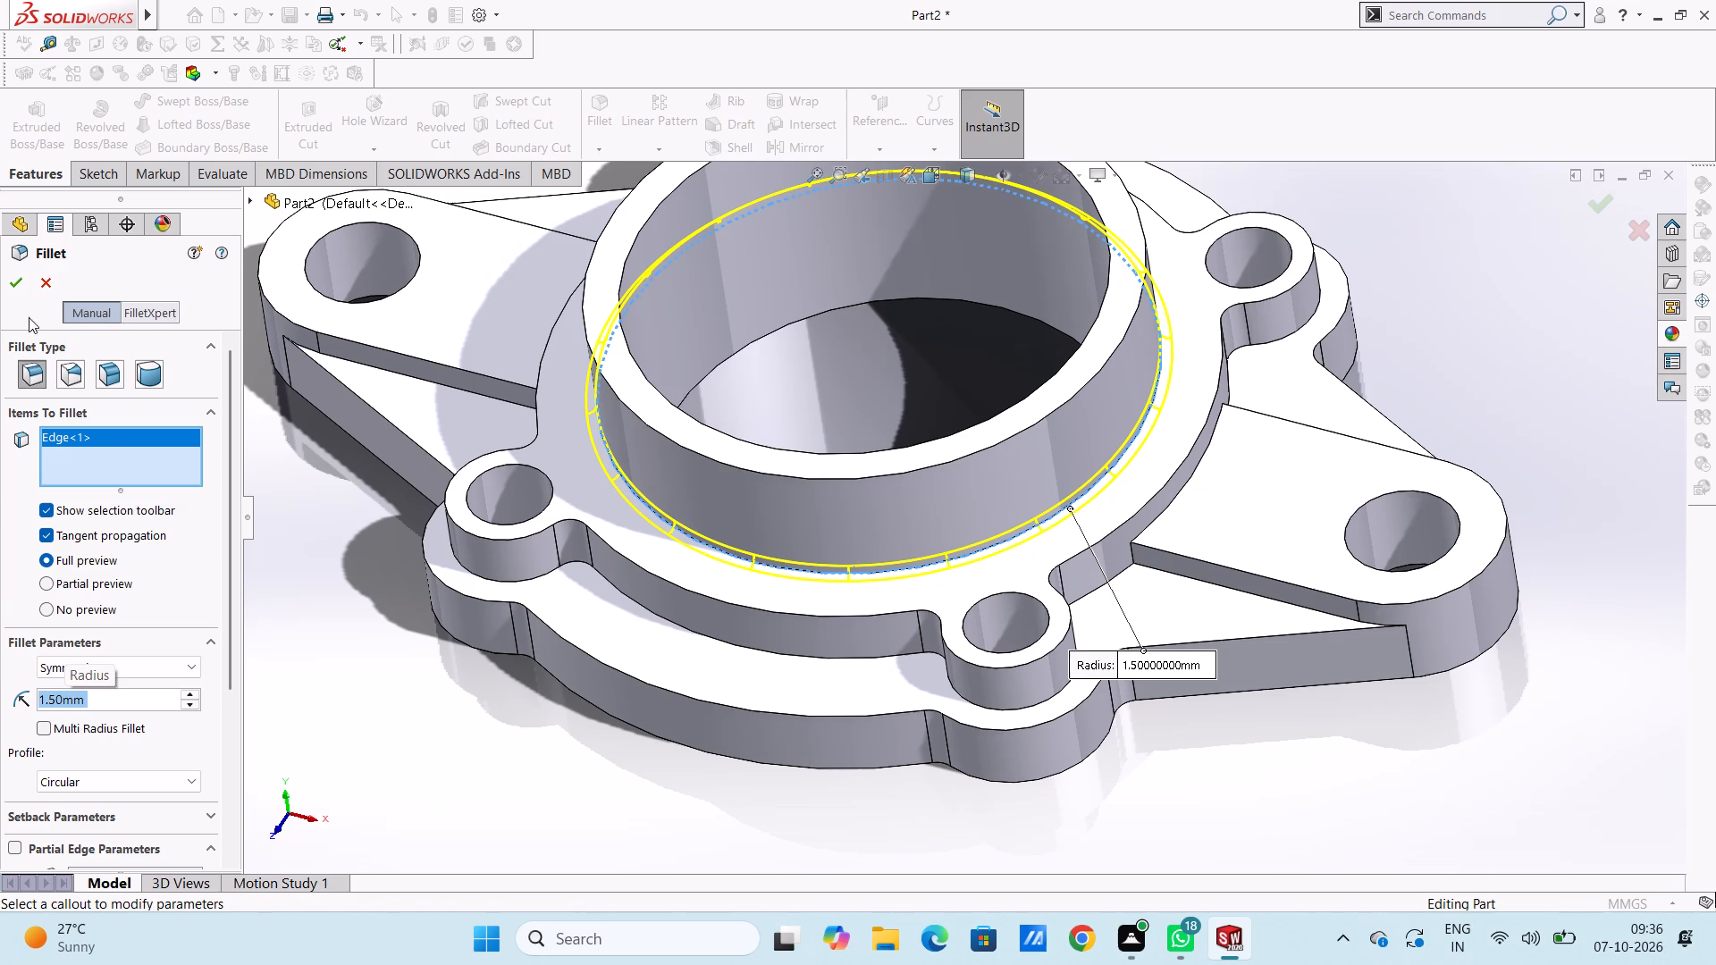
click(15, 286)
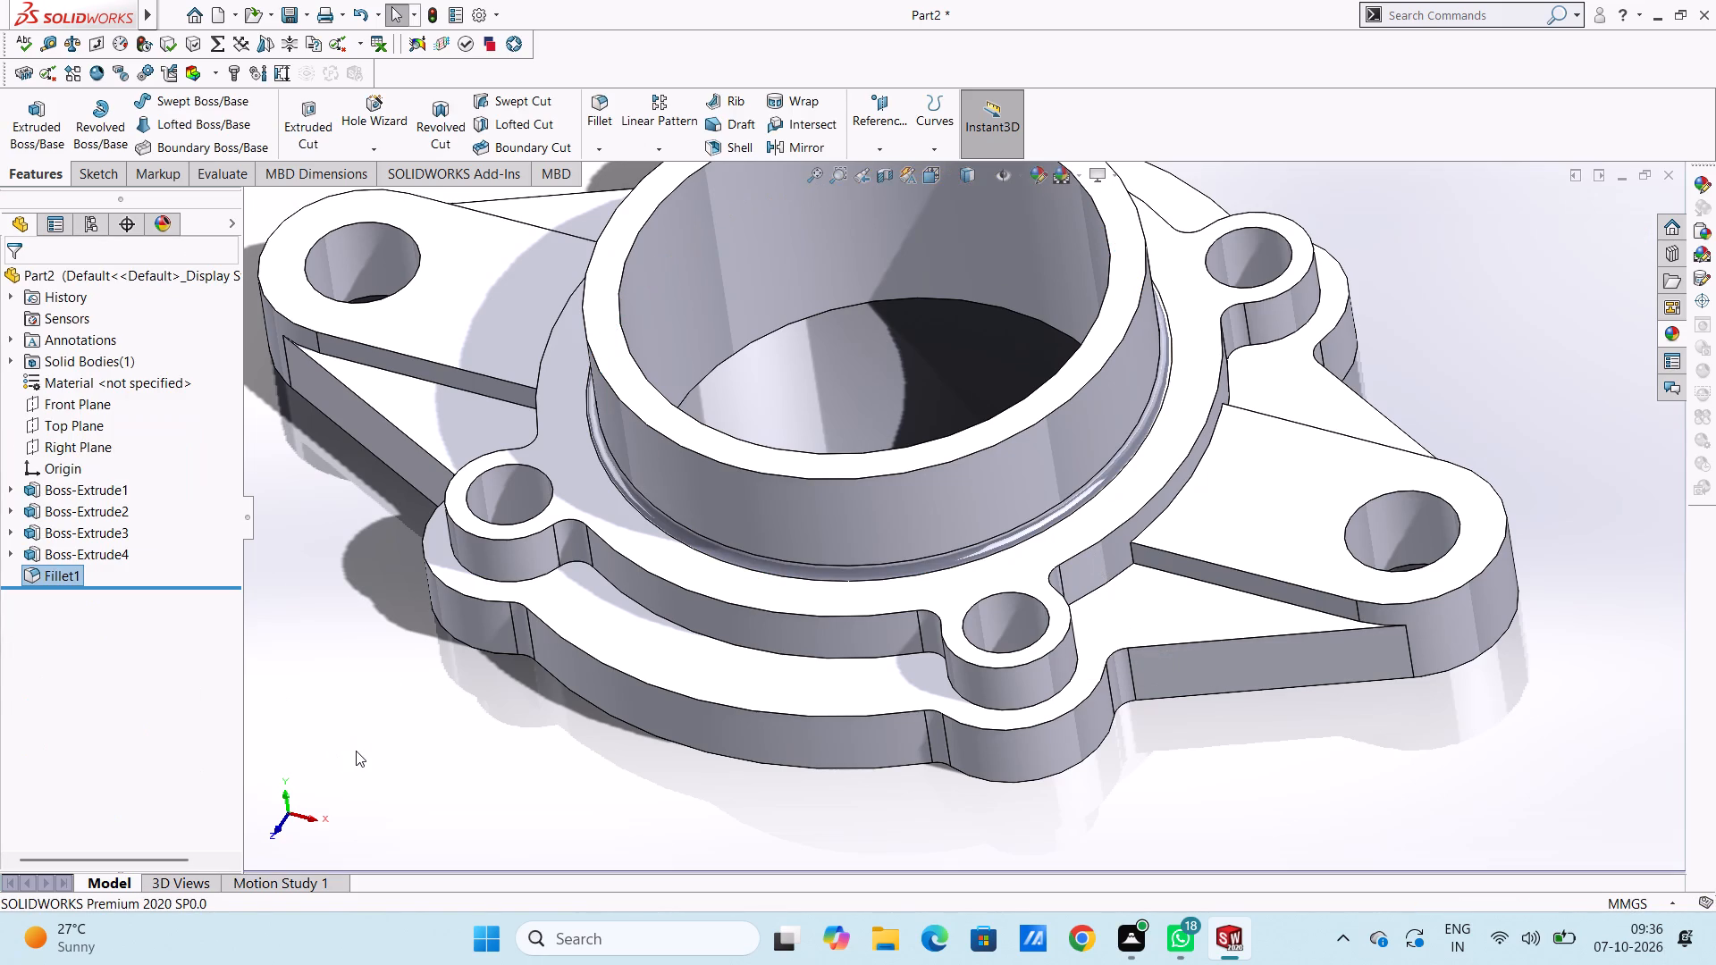
Examine the flange from several angles, checking the collar, base fillet, lobed ring and side arms.
scroll(356, 751, up, 4)
click(492, 693)
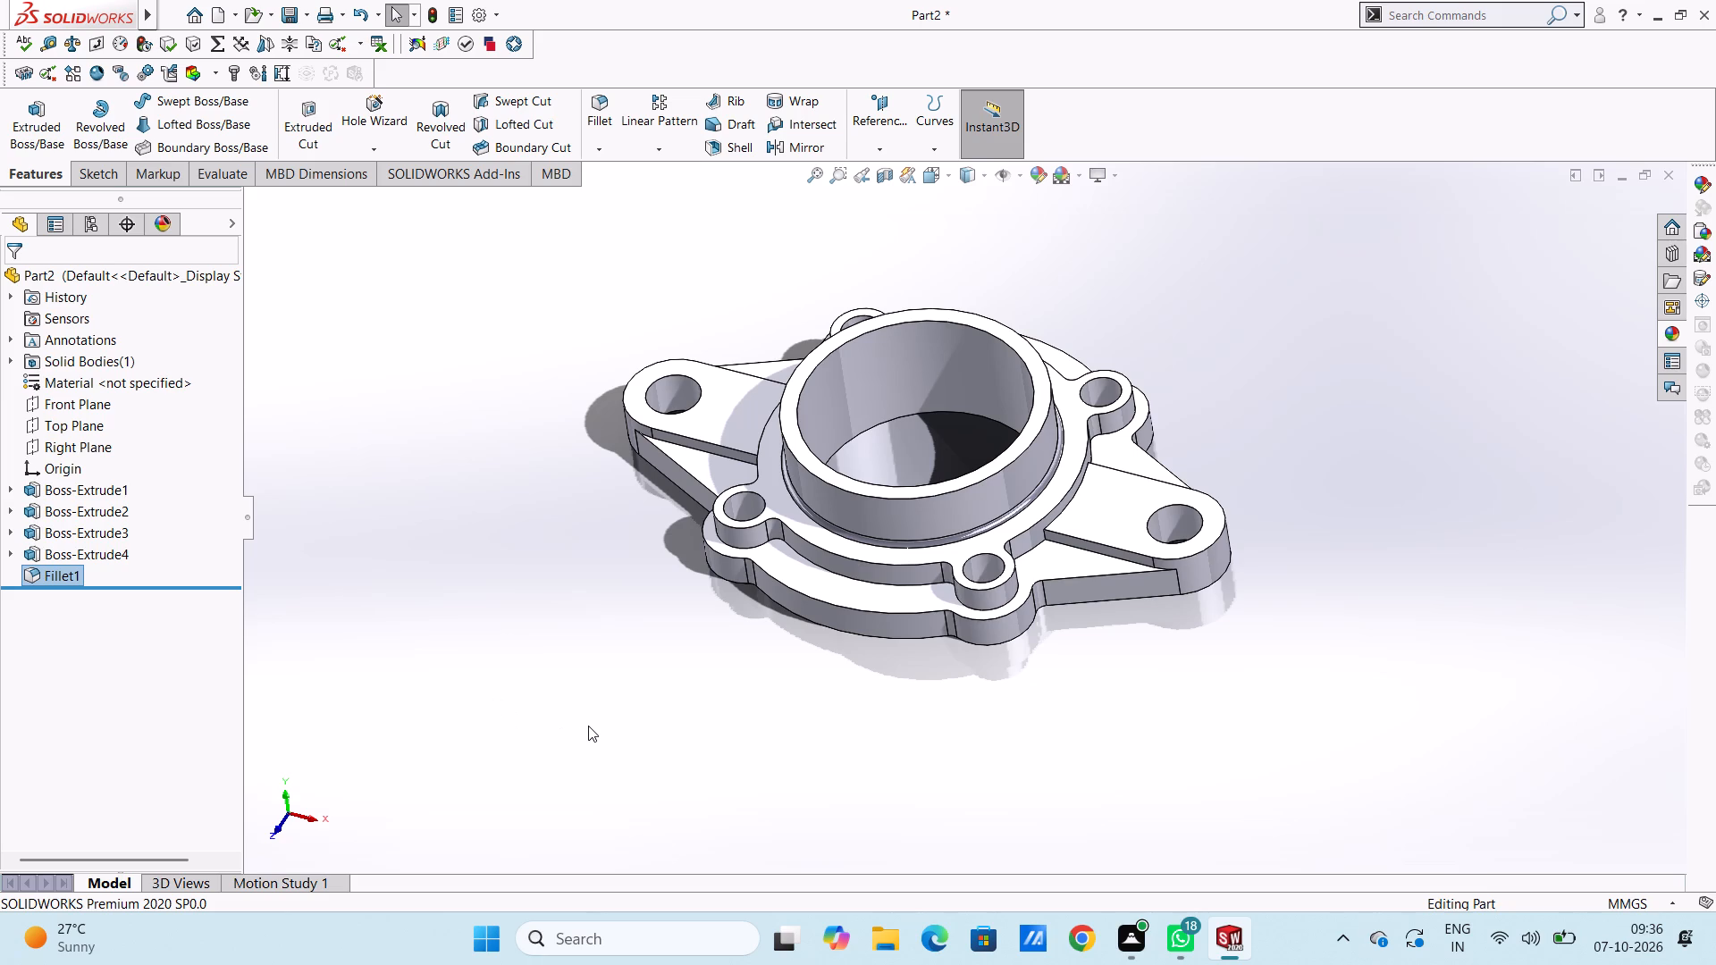
middle_drag(593, 727, 618, 743)
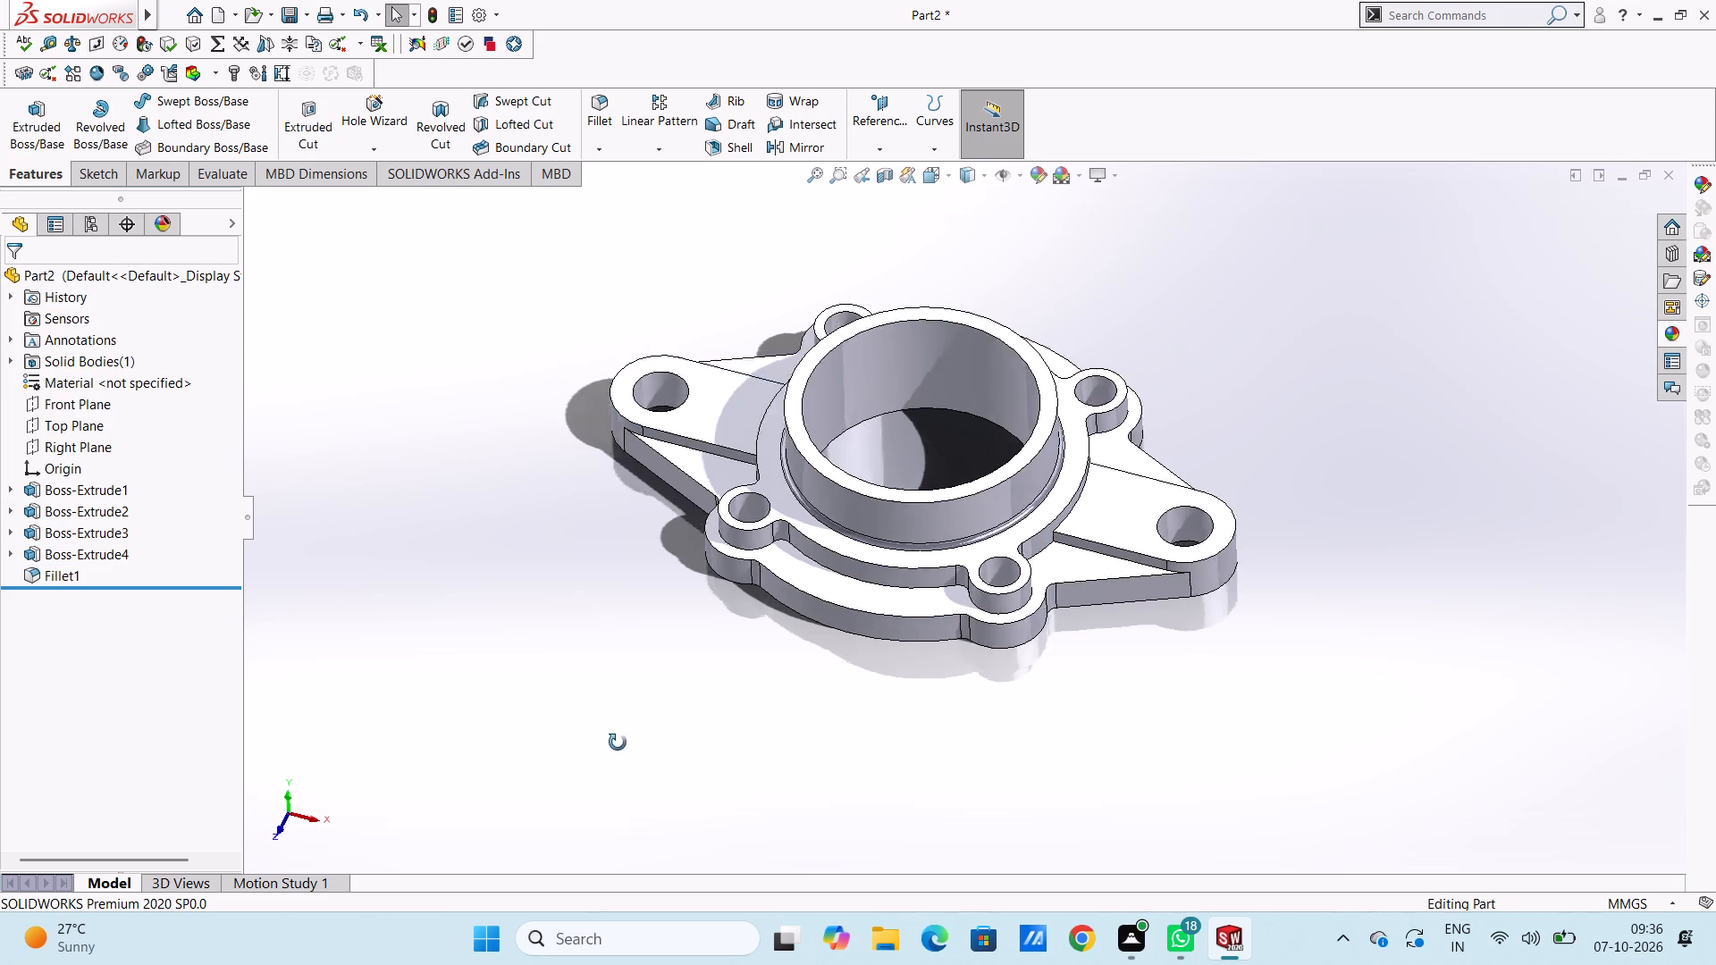
middle_drag(618, 743, 642, 756)
middle_drag(629, 659, 724, 705)
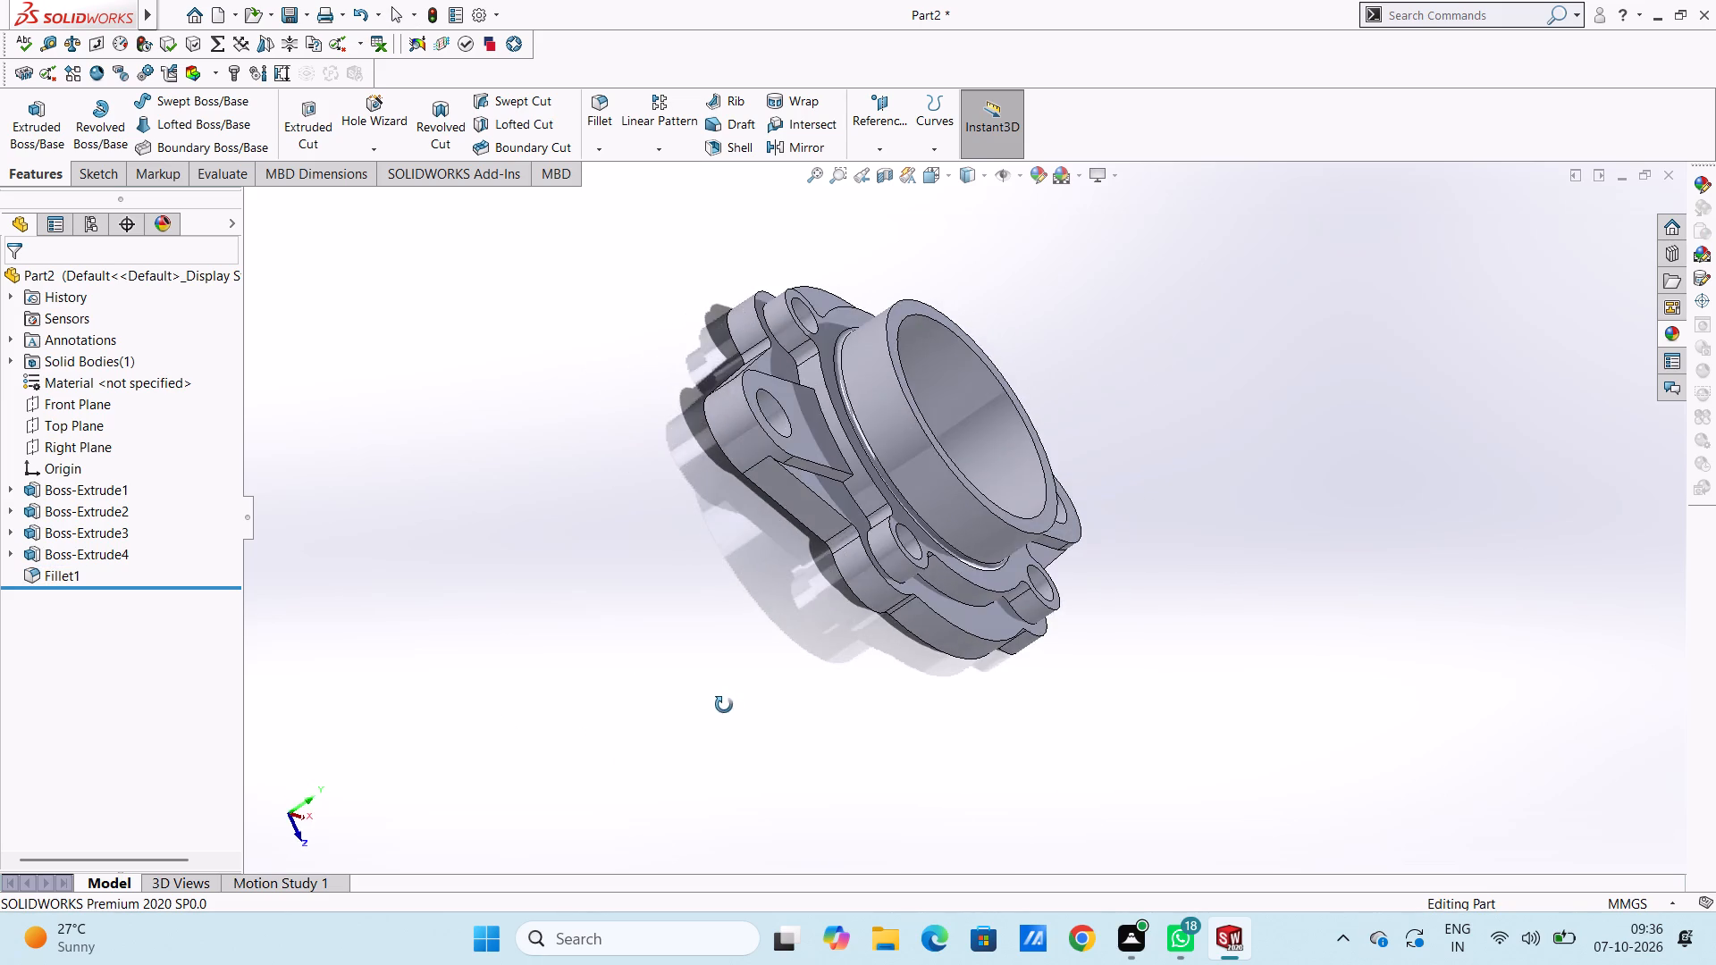
middle_drag(724, 705, 621, 740)
middle_drag(660, 591, 655, 591)
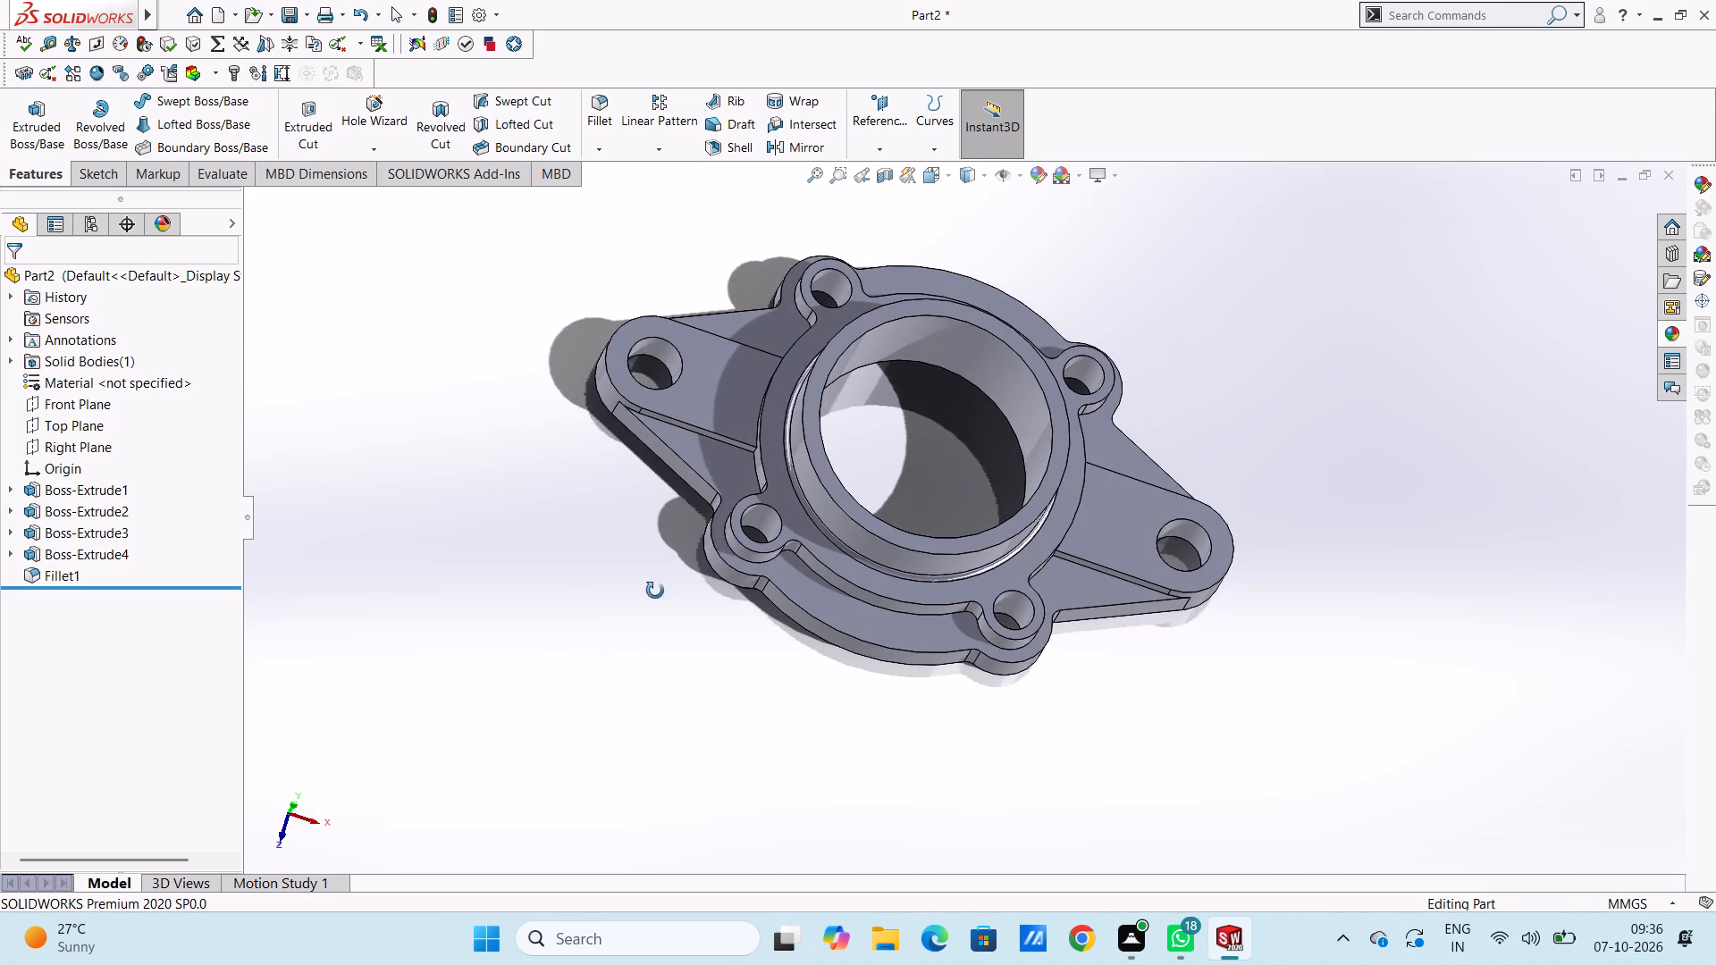
middle_drag(655, 591, 655, 581)
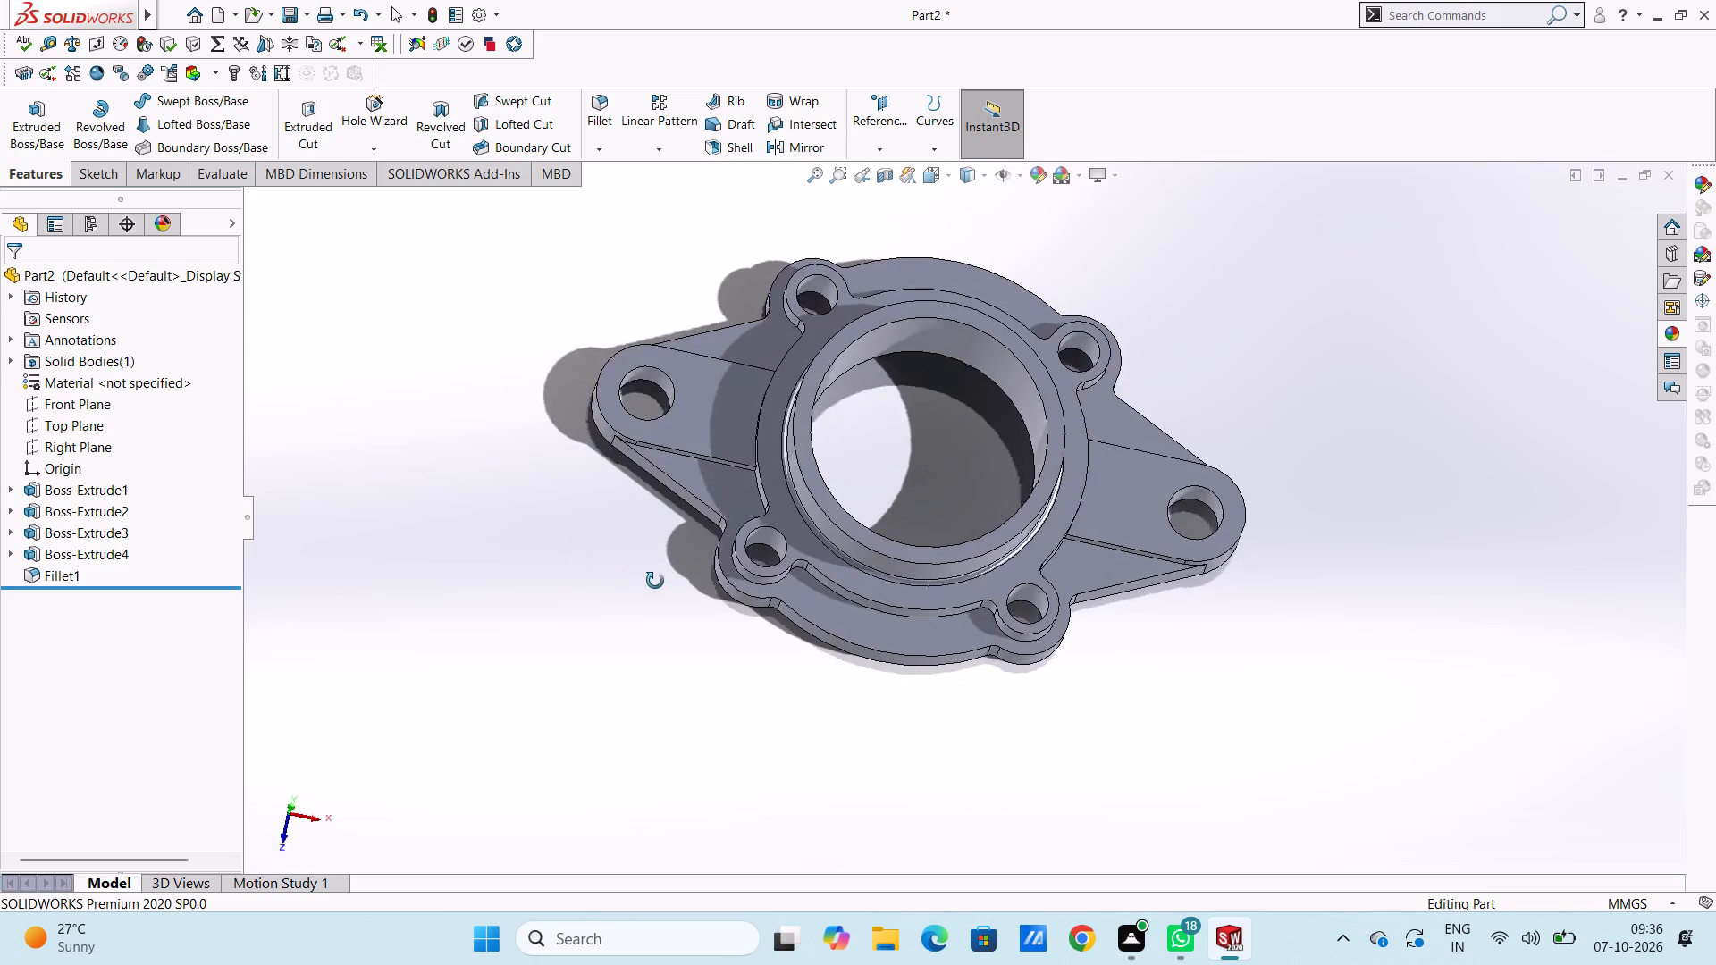
middle_drag(655, 581, 599, 656)
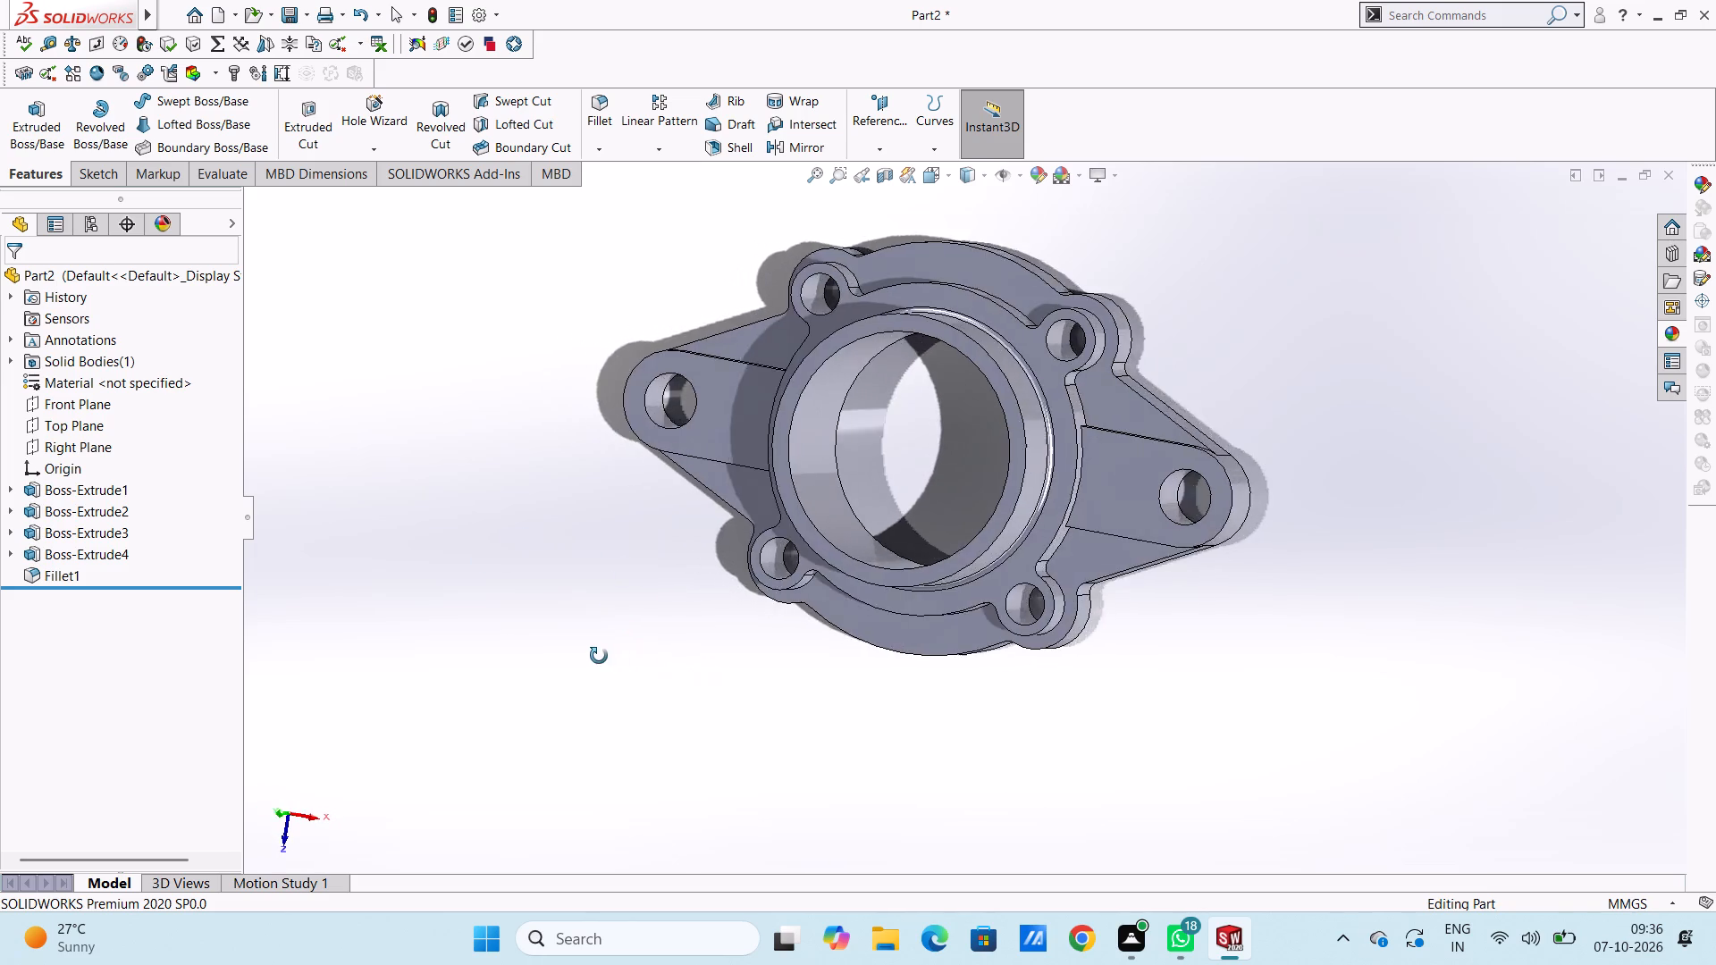
middle_drag(599, 656, 536, 554)
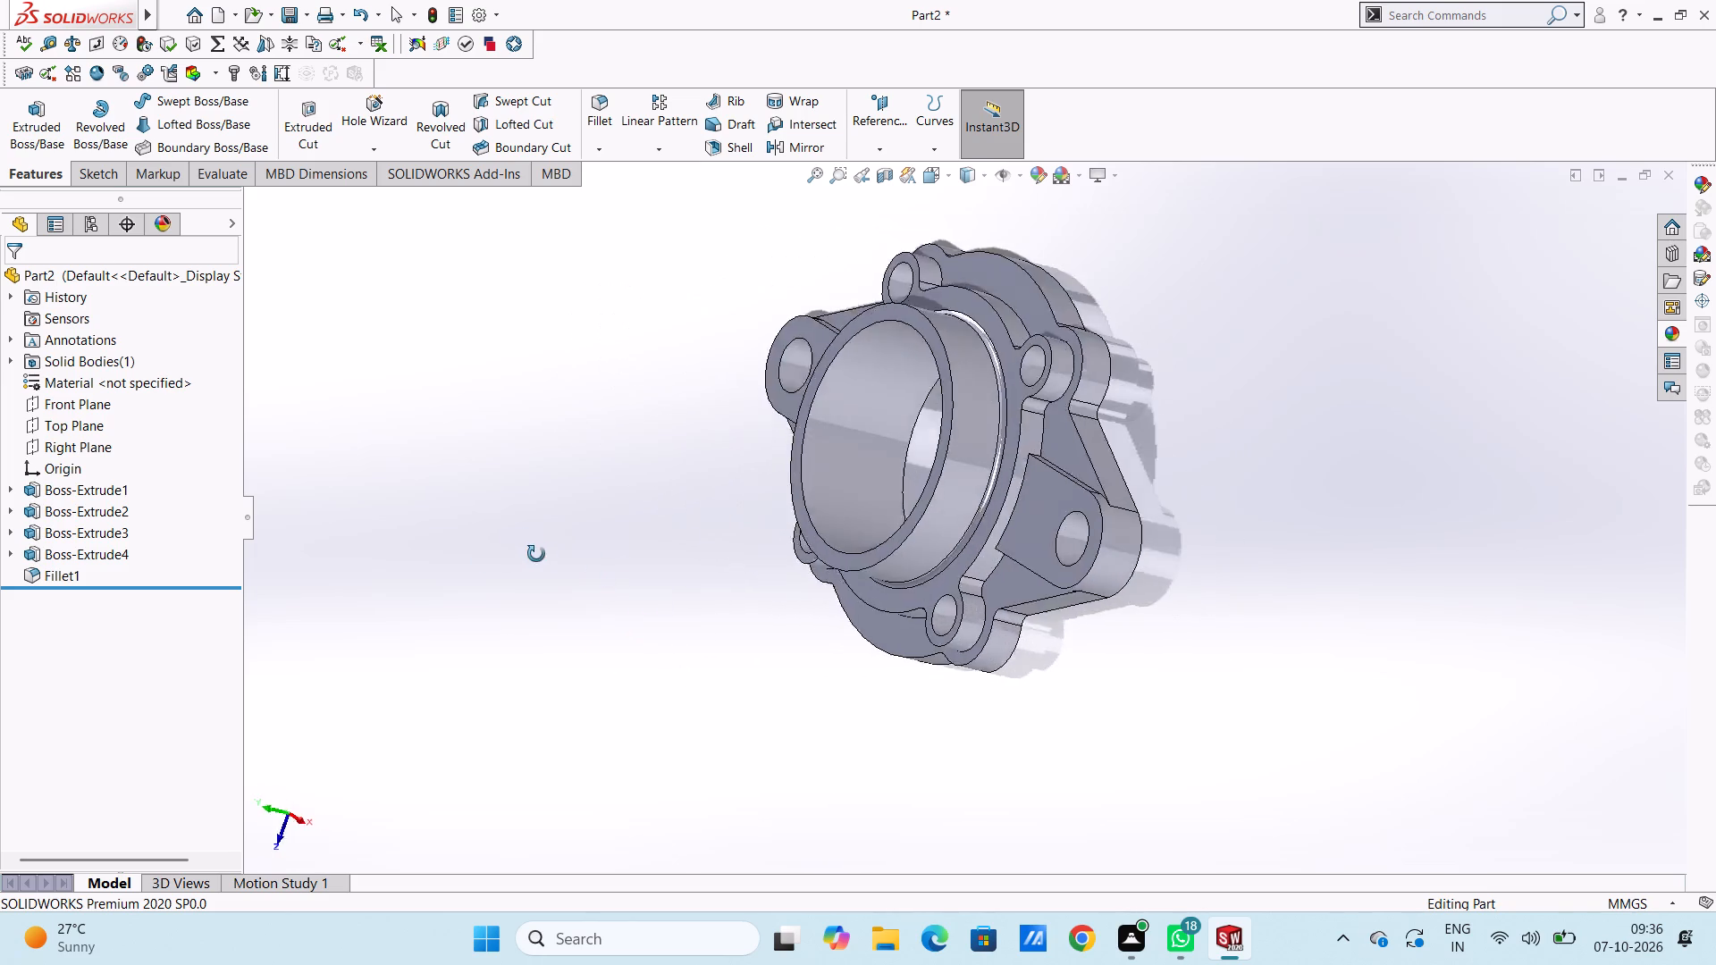
middle_drag(536, 554, 634, 613)
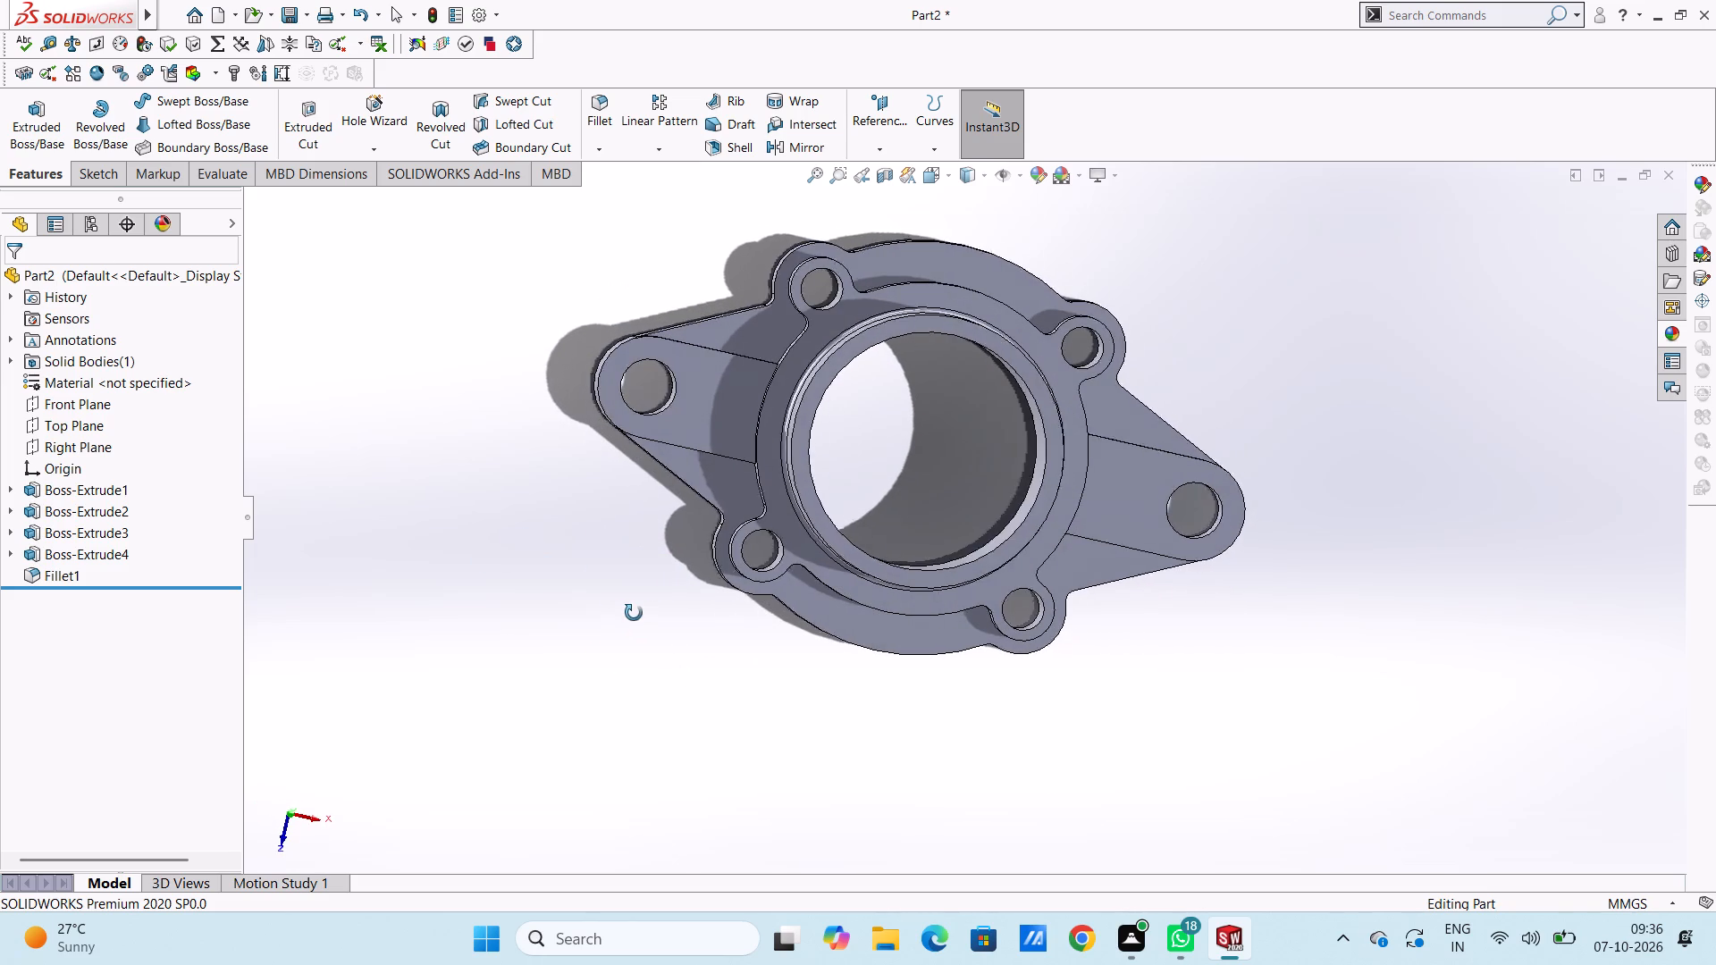
middle_drag(634, 613, 658, 455)
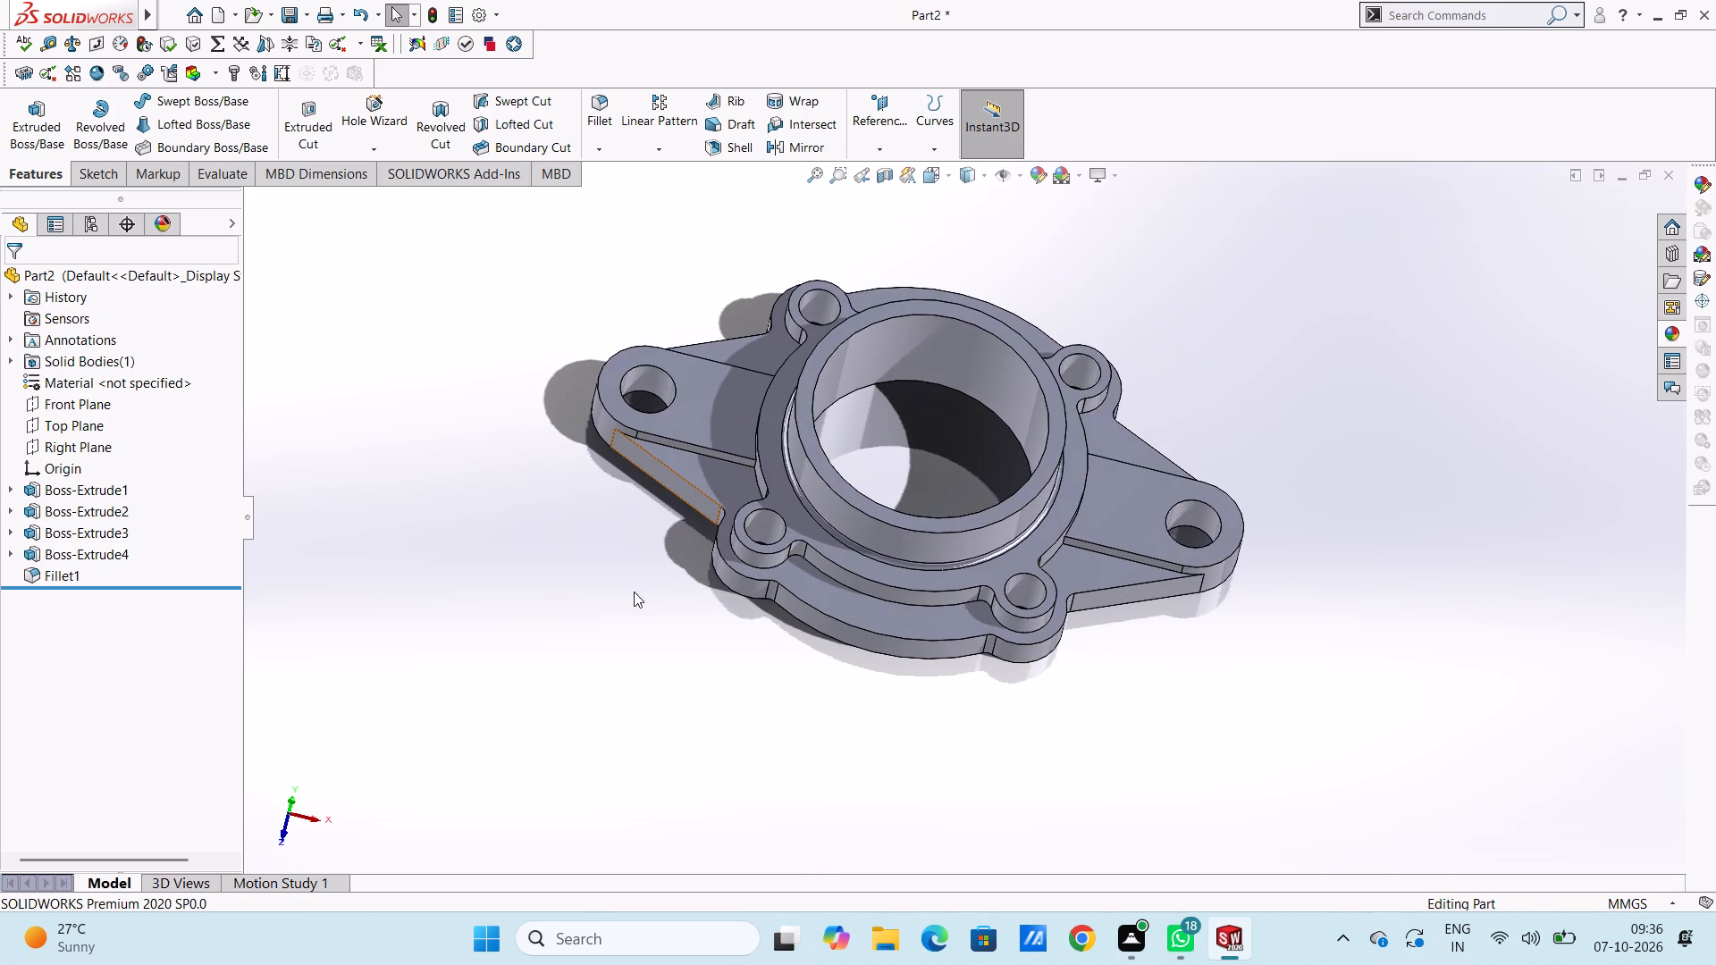
middle_drag(604, 691, 519, 552)
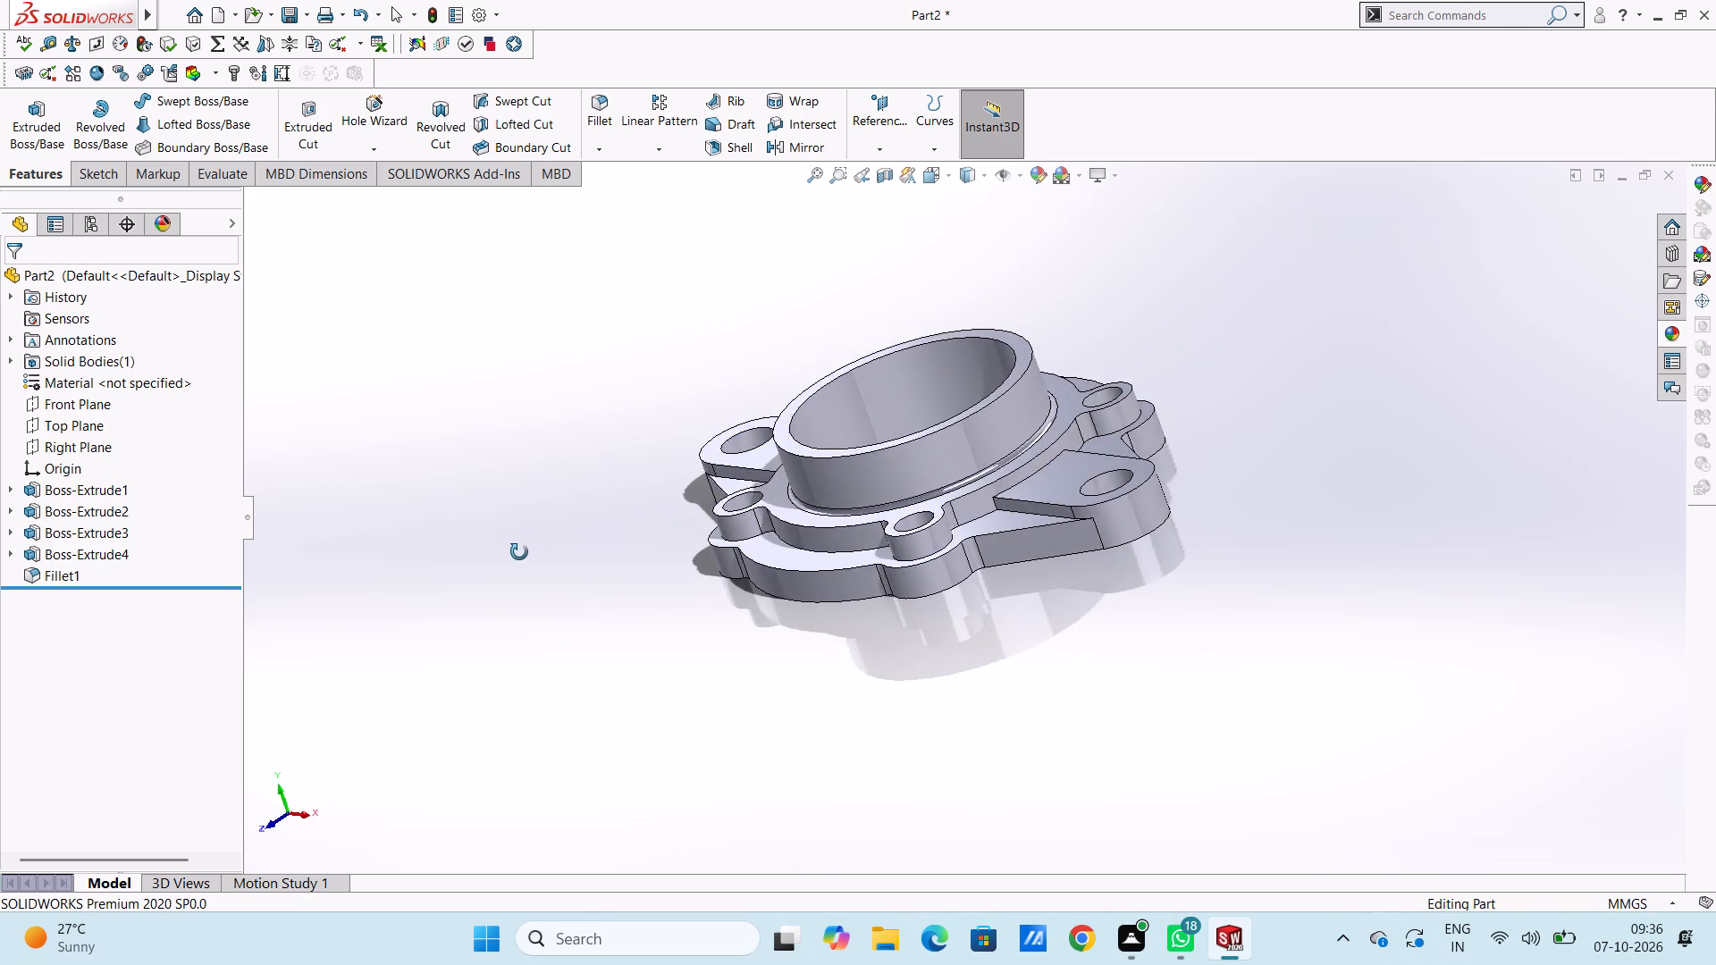
middle_drag(519, 552, 724, 608)
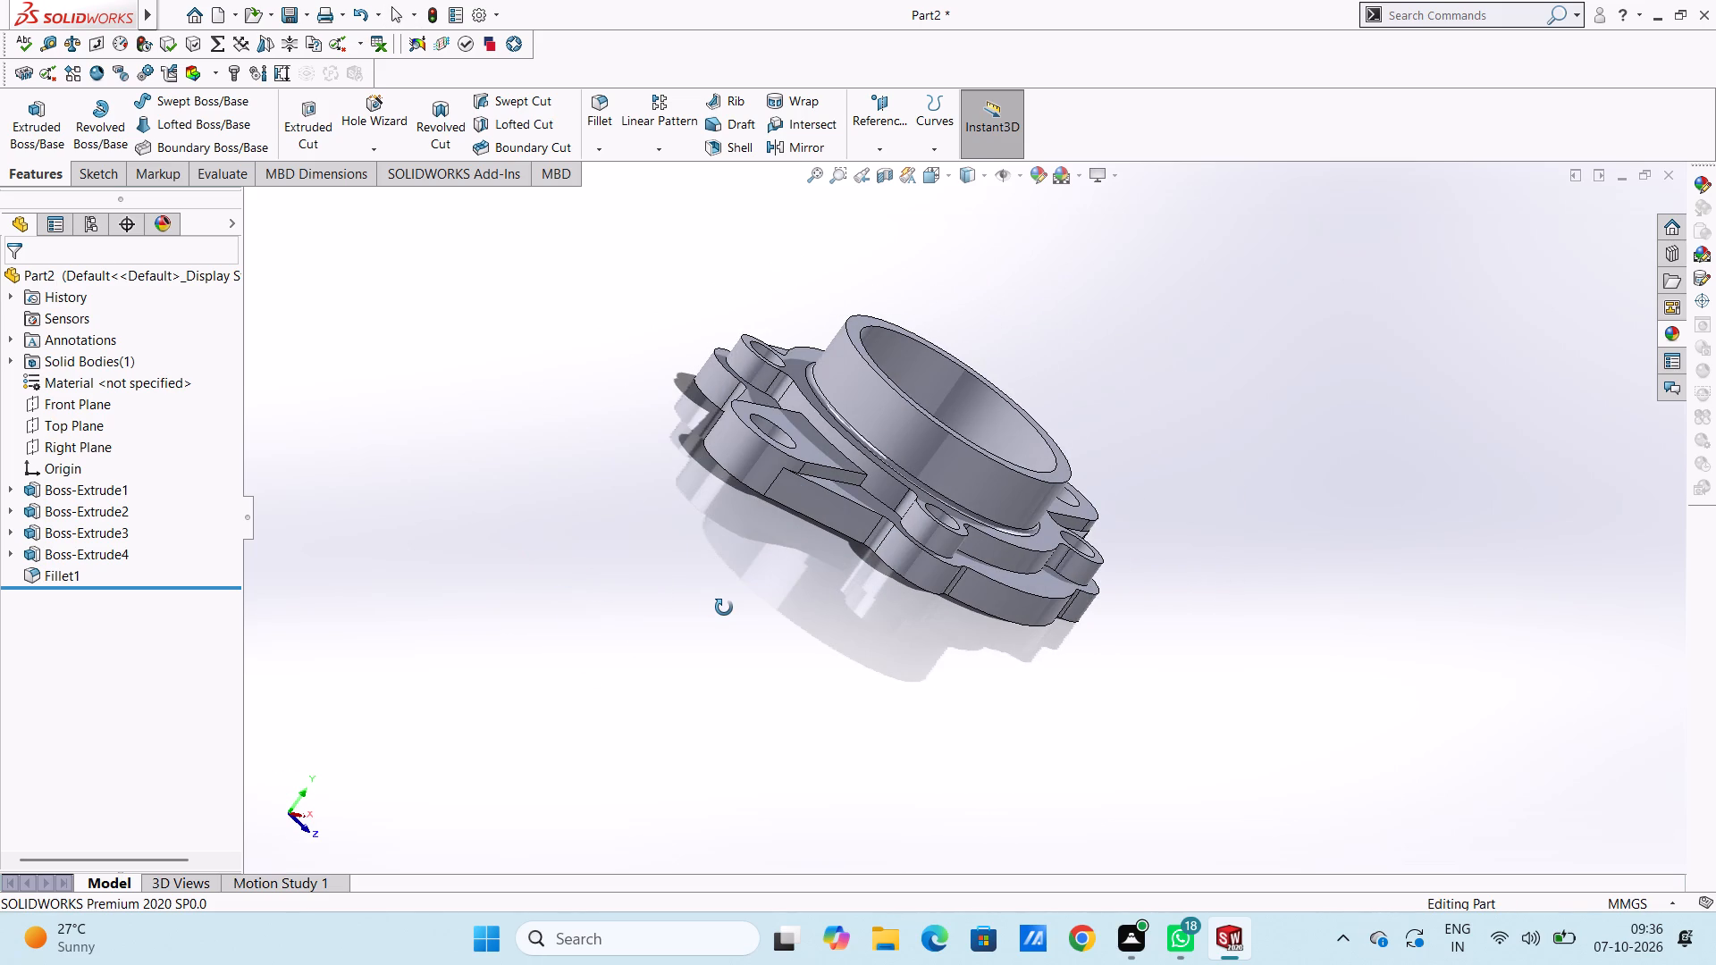
middle_drag(724, 608, 715, 609)
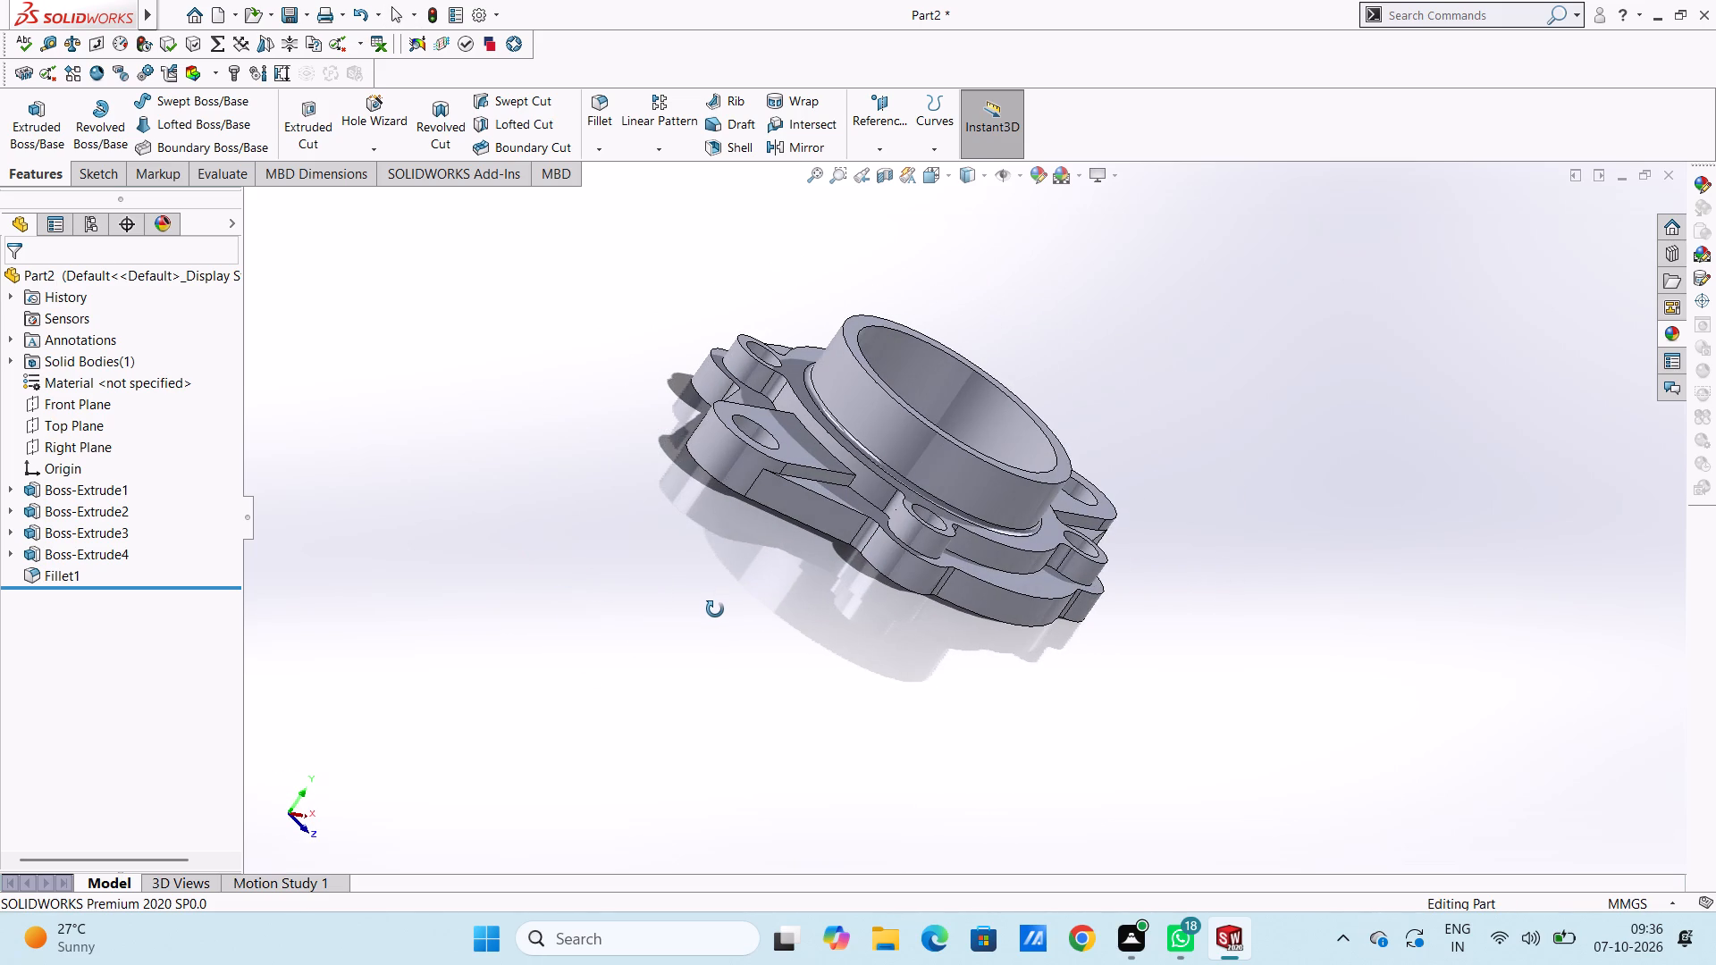
middle_drag(715, 609, 583, 598)
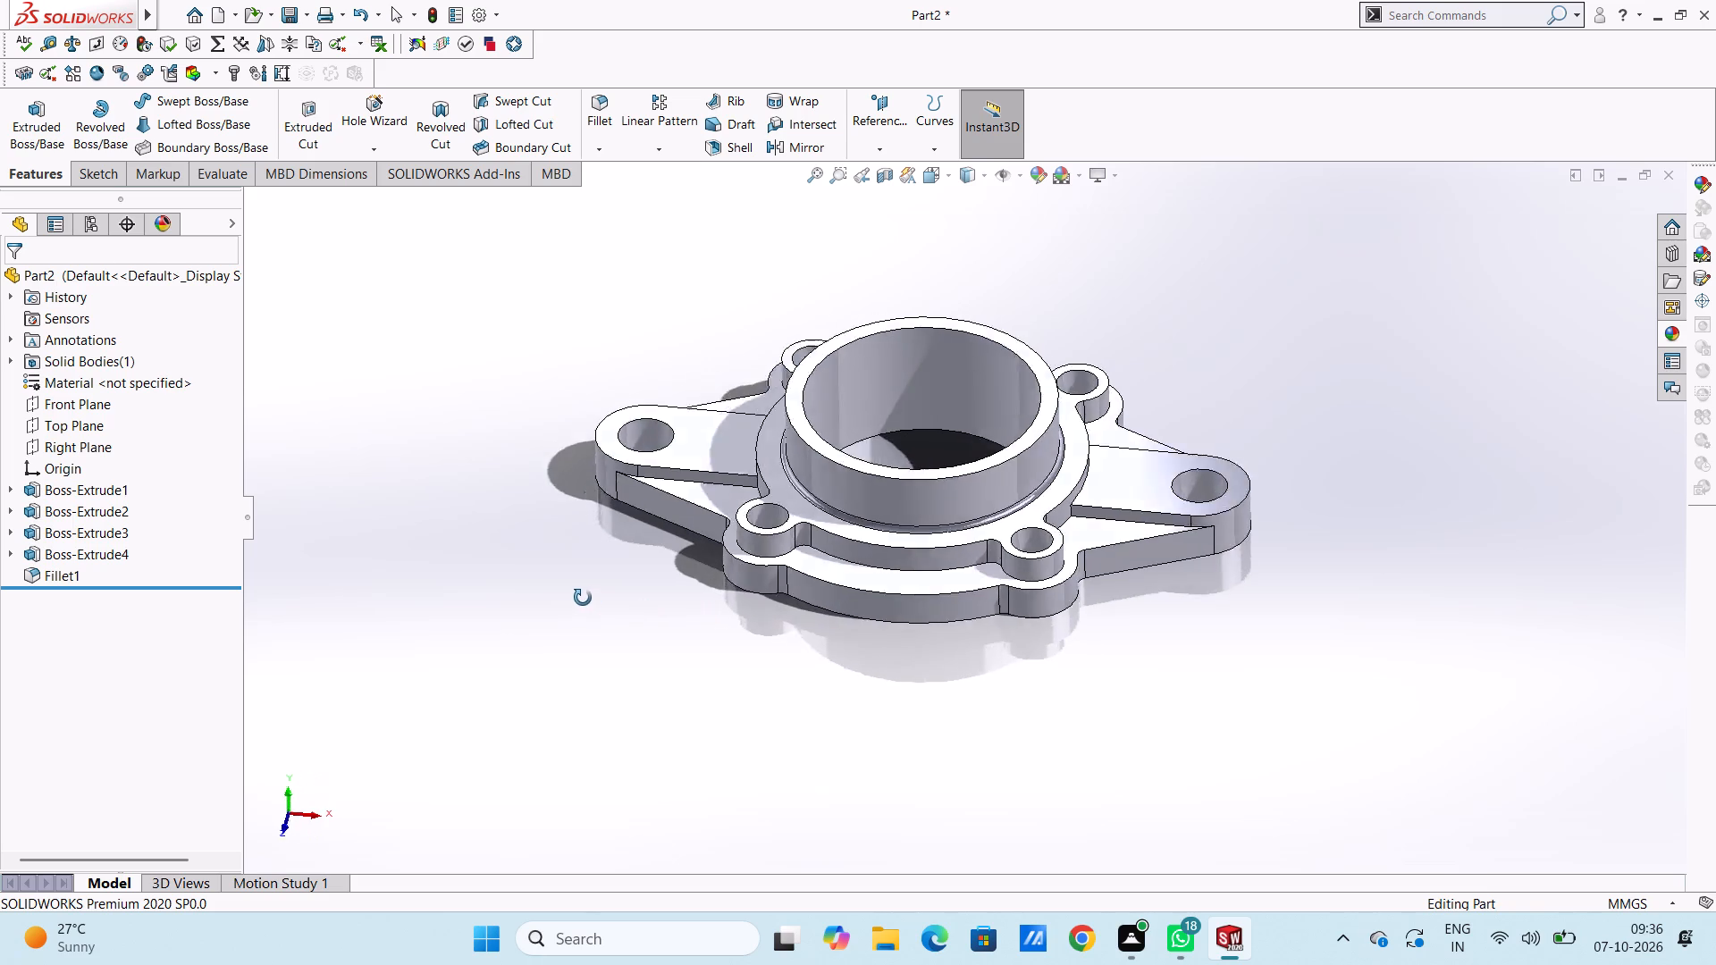
middle_drag(583, 598, 584, 526)
middle_click(584, 526)
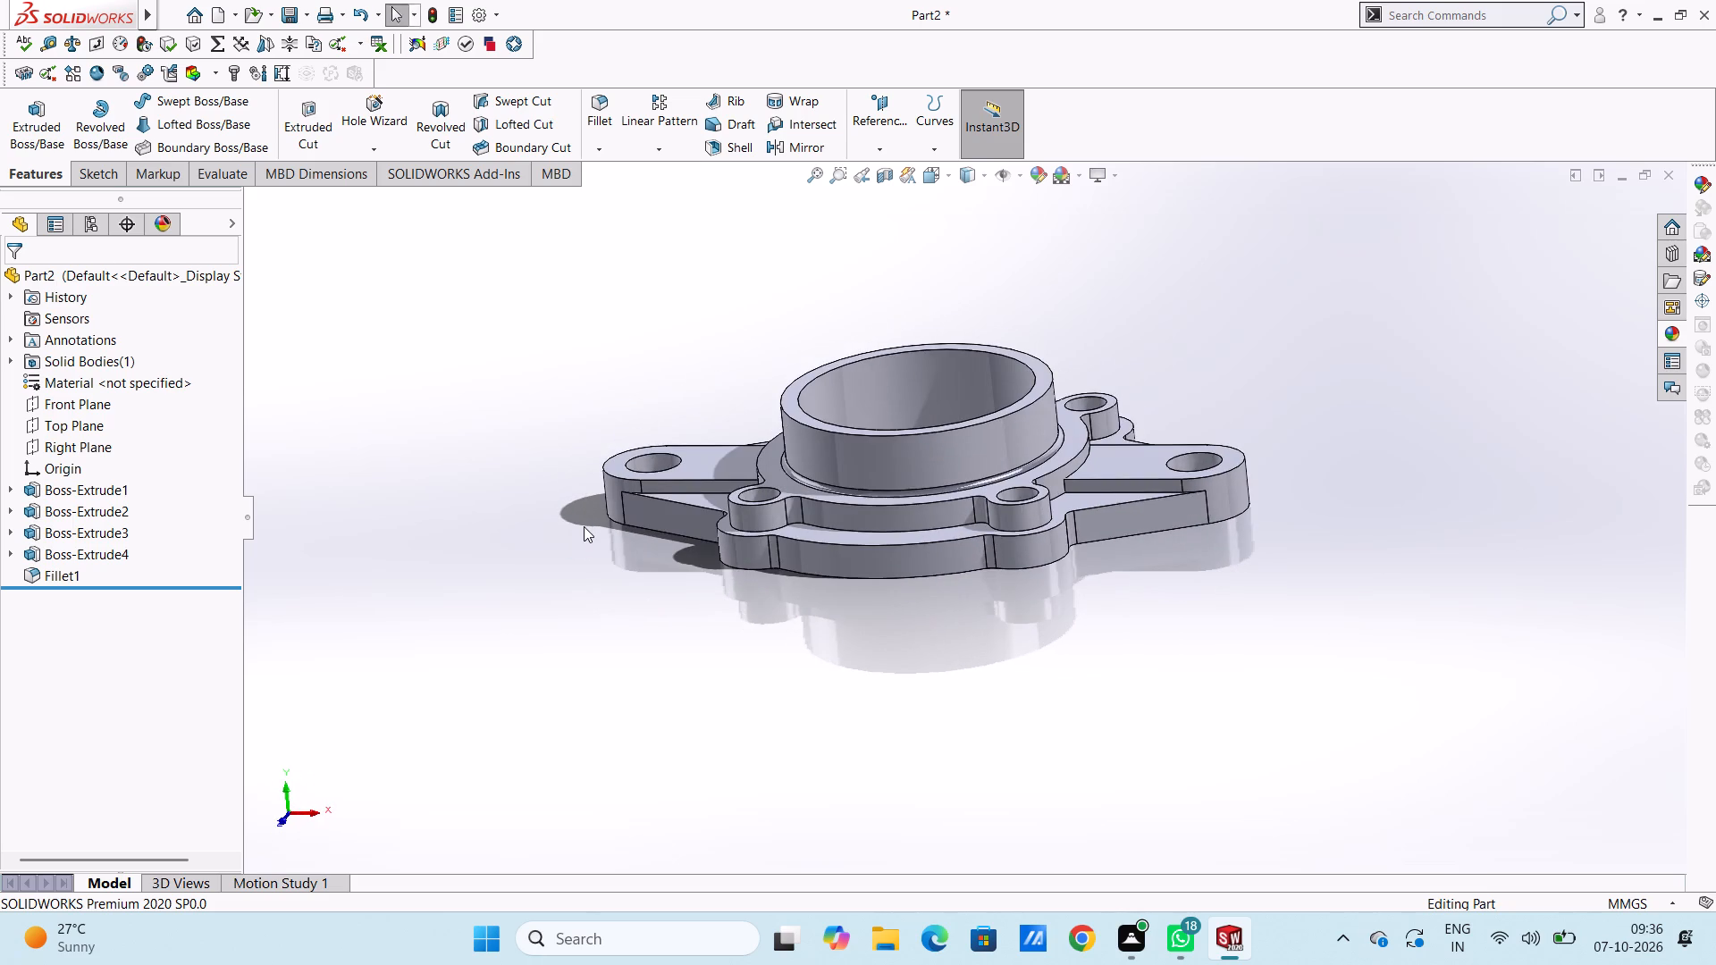
middle_click(584, 526)
middle_click(584, 526)
scroll(583, 560, up, 3)
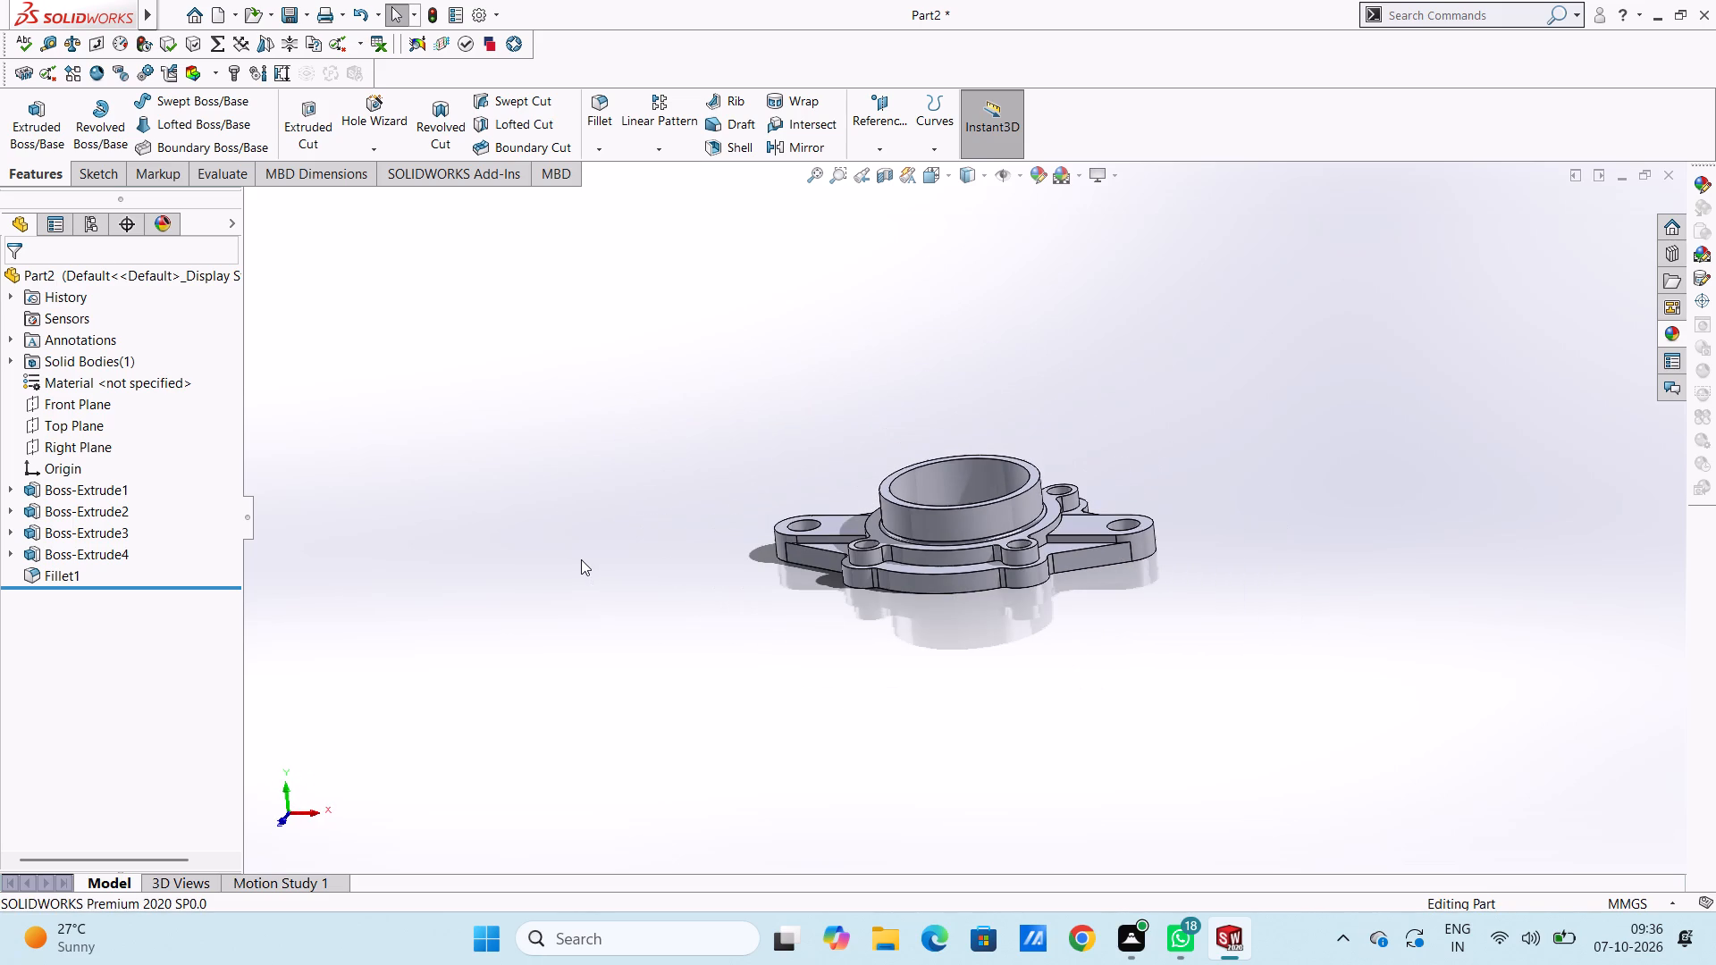
middle_drag(892, 705, 922, 759)
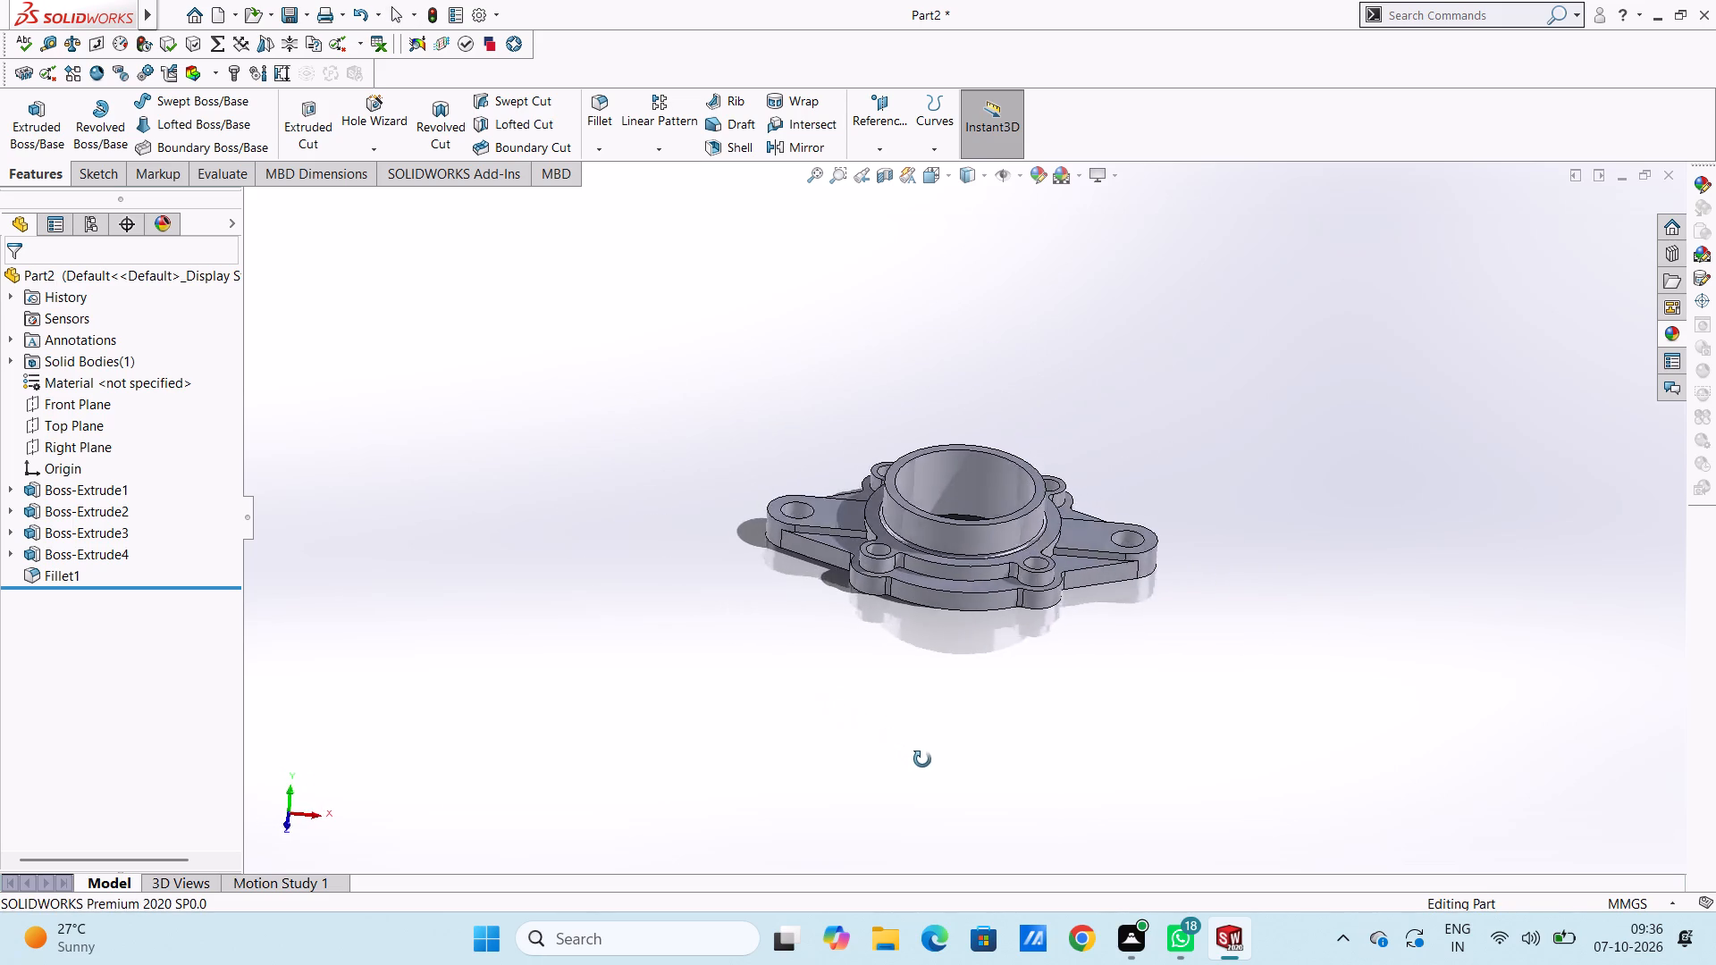
middle_drag(922, 759, 967, 787)
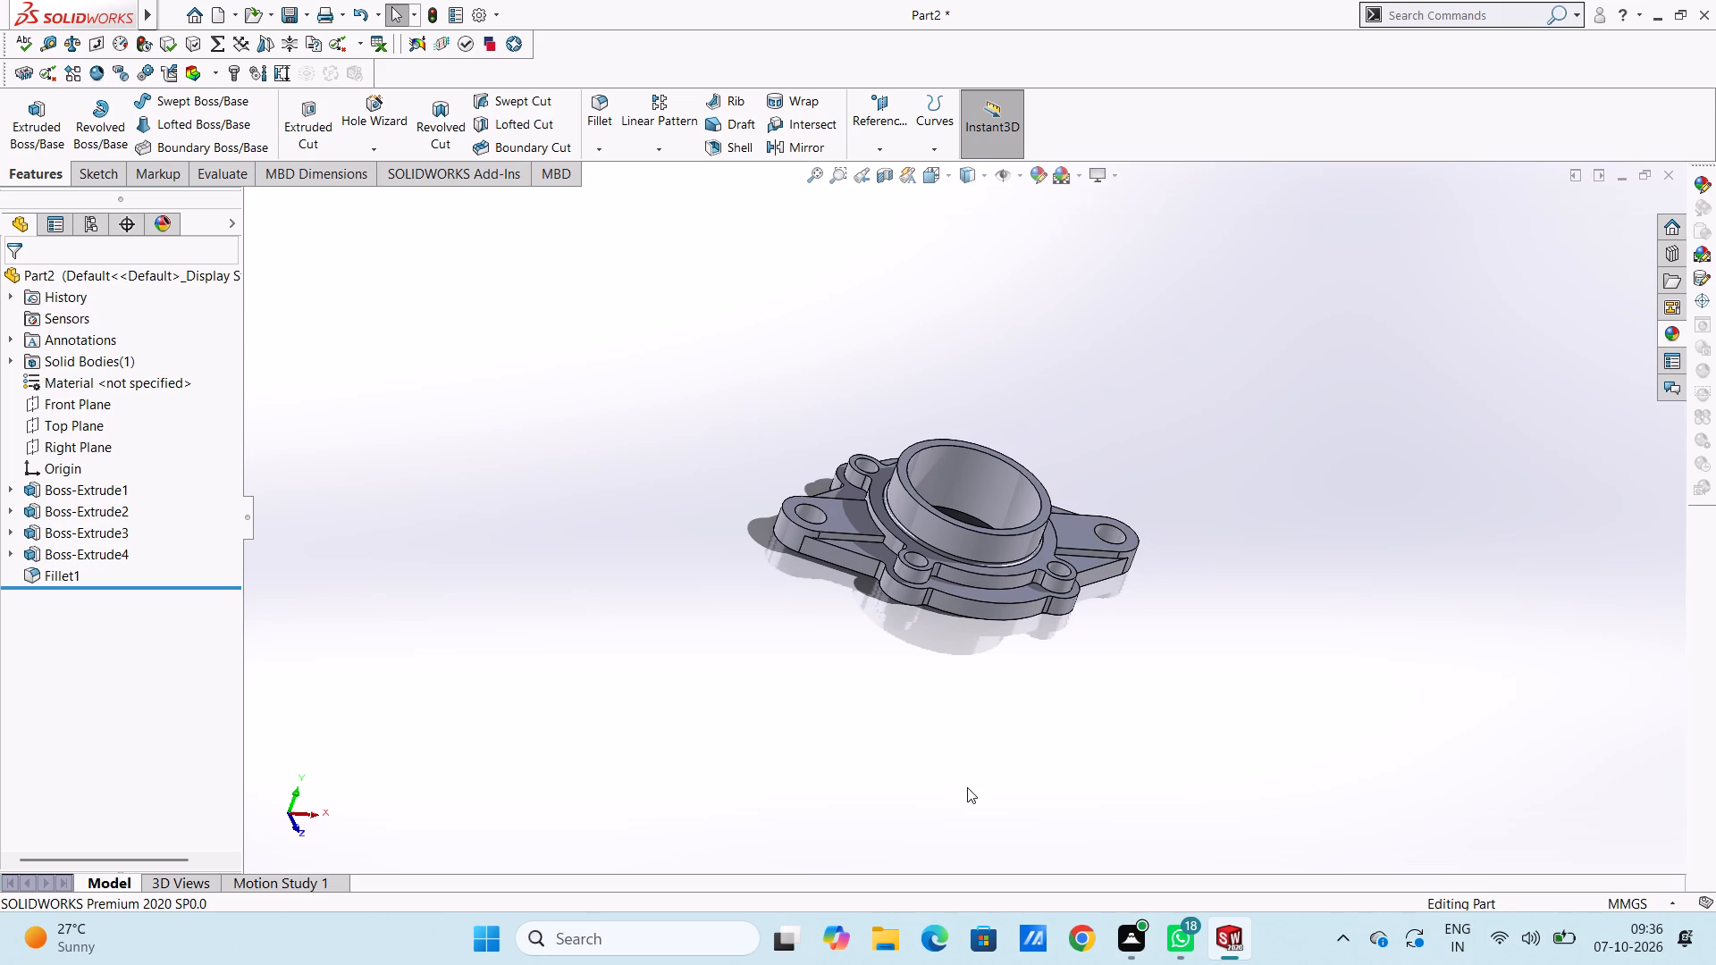
middle_drag(949, 778, 910, 694)
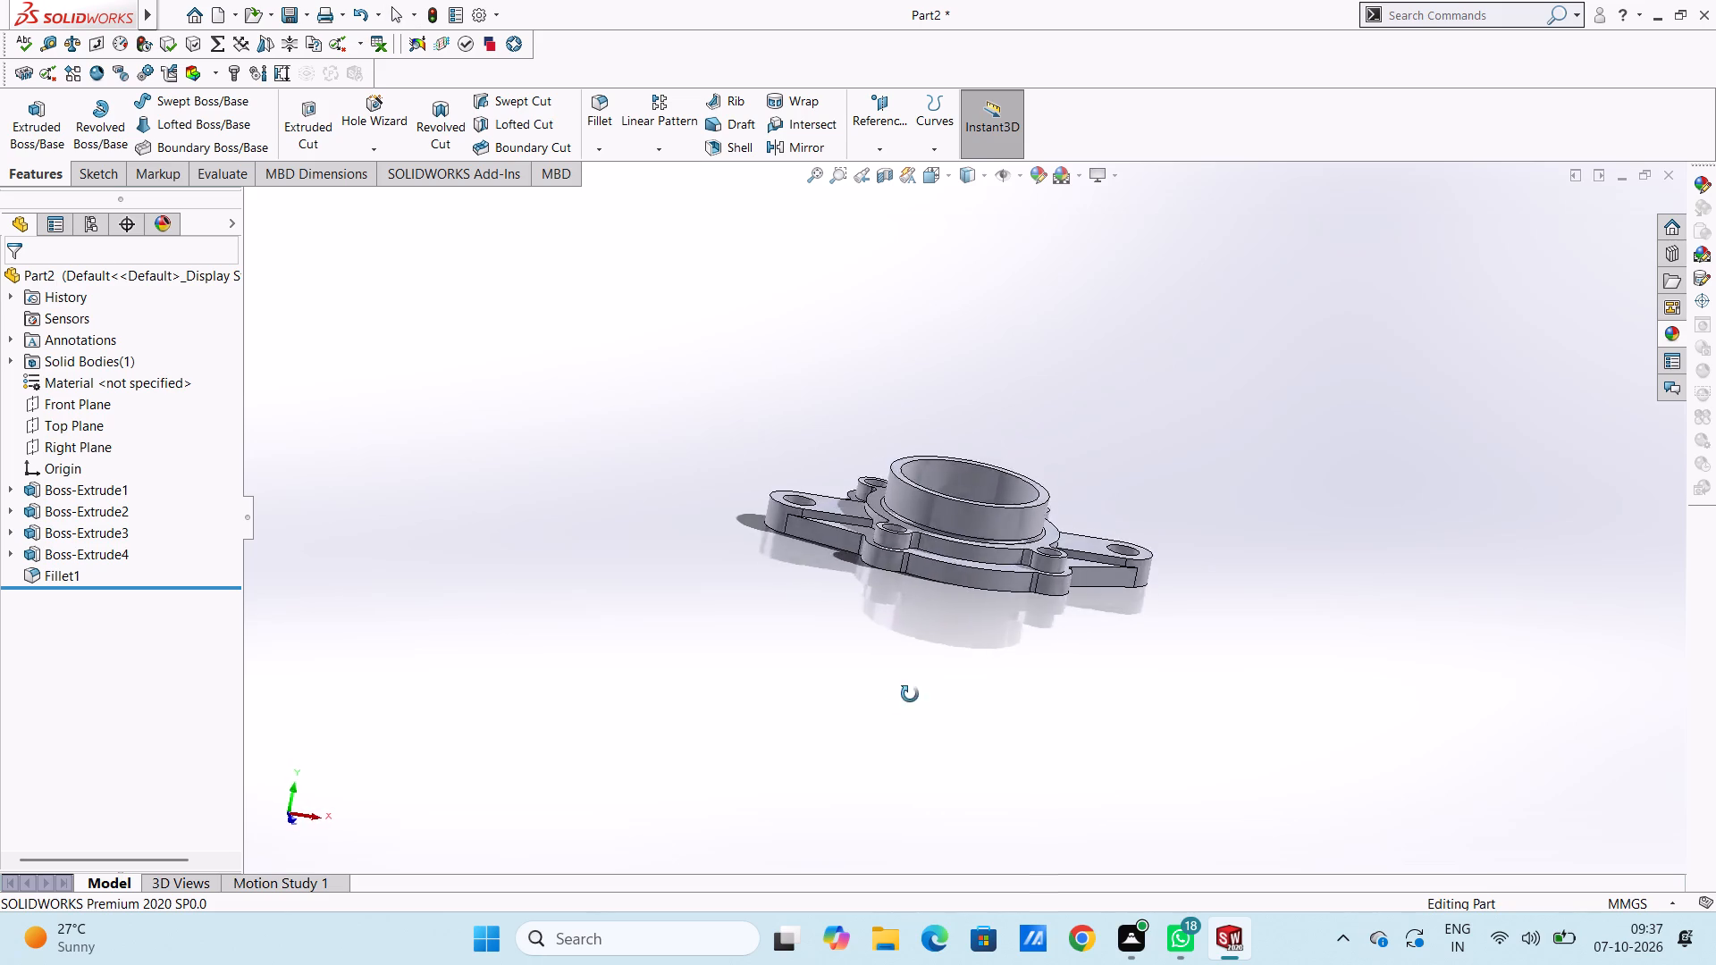
middle_drag(910, 694, 909, 771)
middle_drag(829, 676, 729, 737)
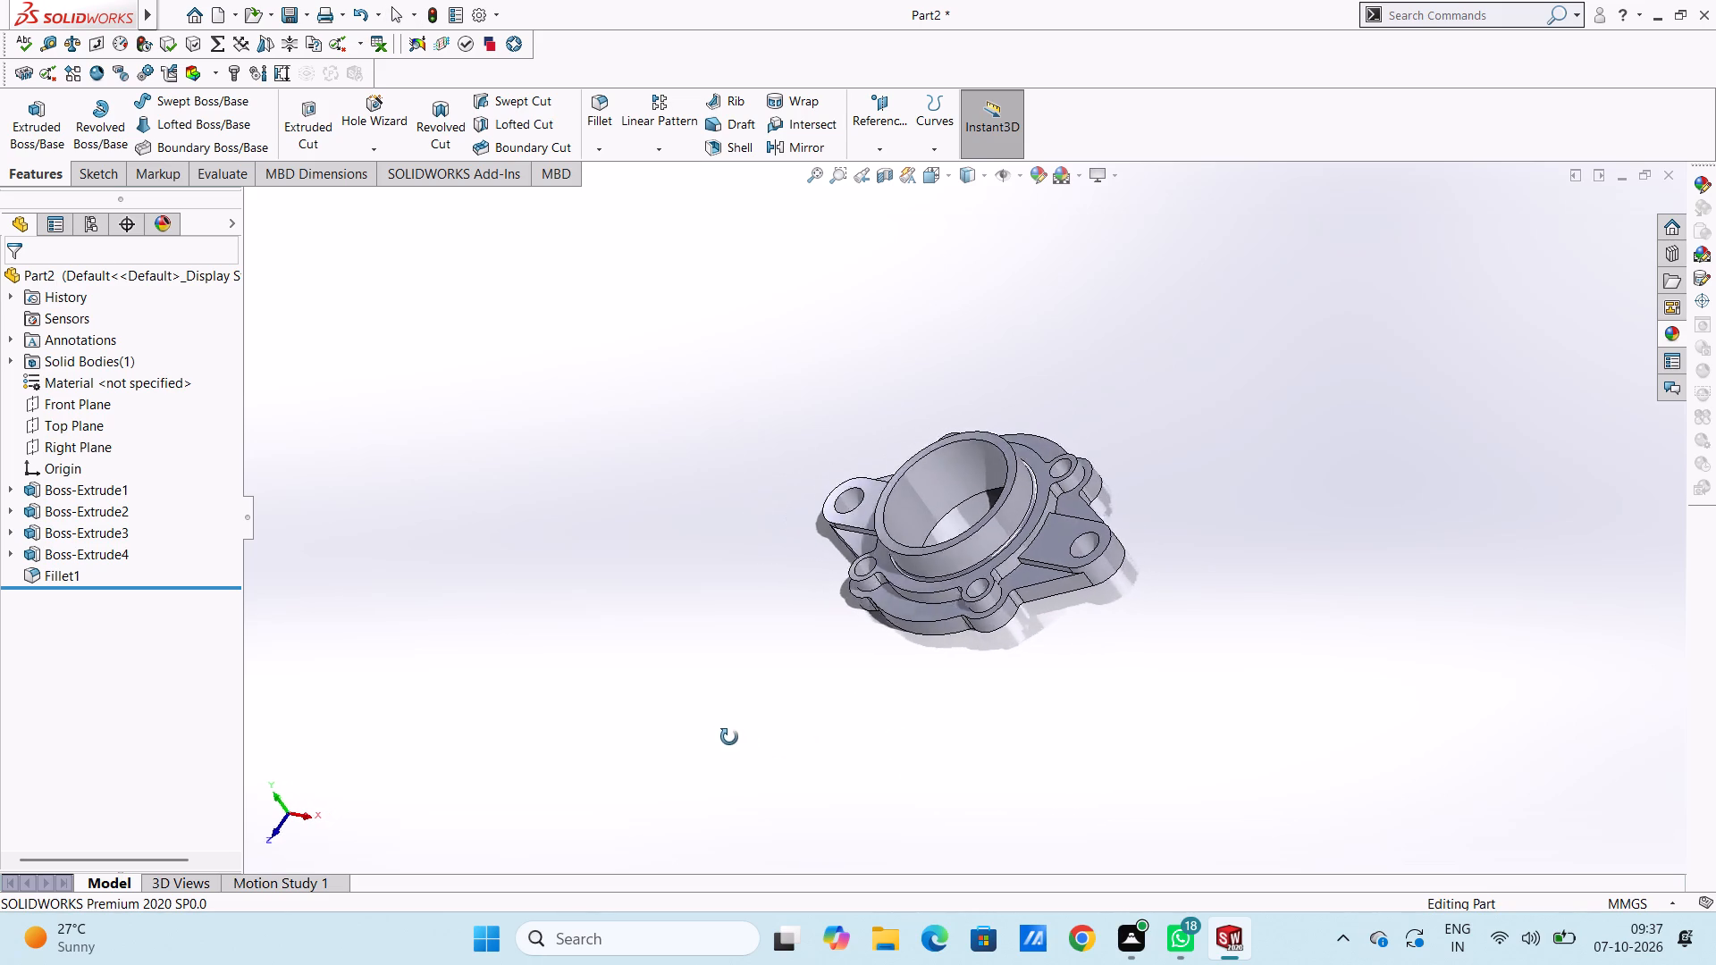
middle_drag(729, 737, 727, 736)
middle_drag(726, 734, 832, 721)
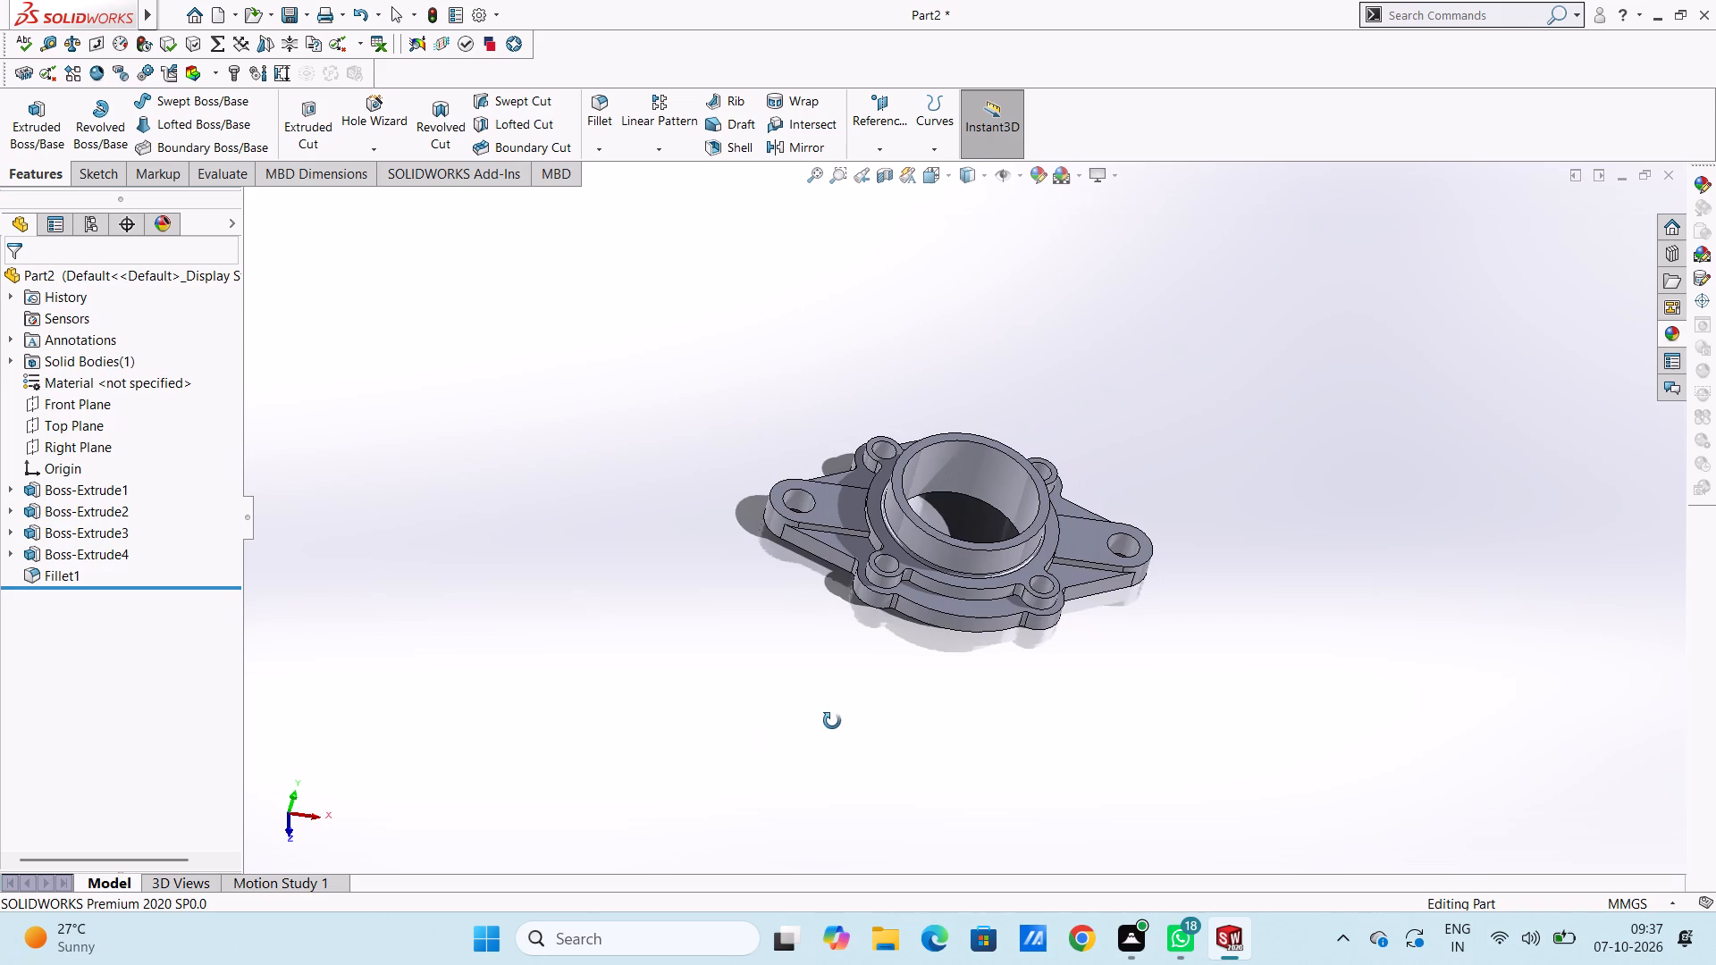
middle_drag(832, 721, 887, 716)
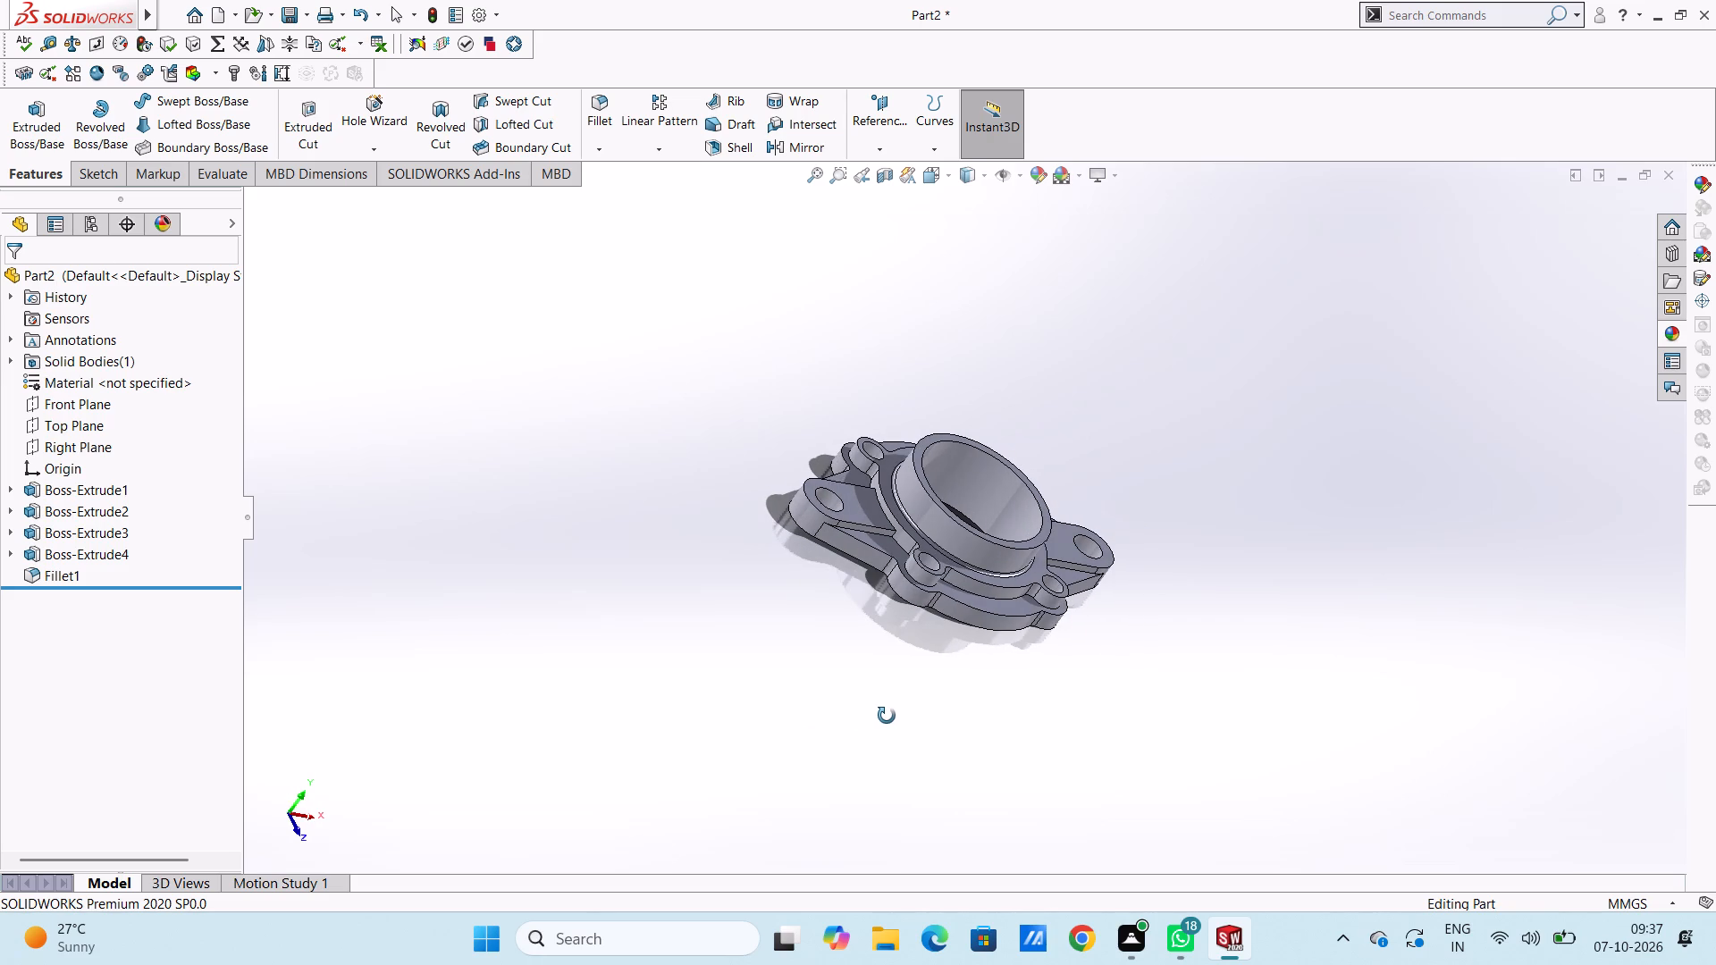
middle_drag(887, 716, 800, 716)
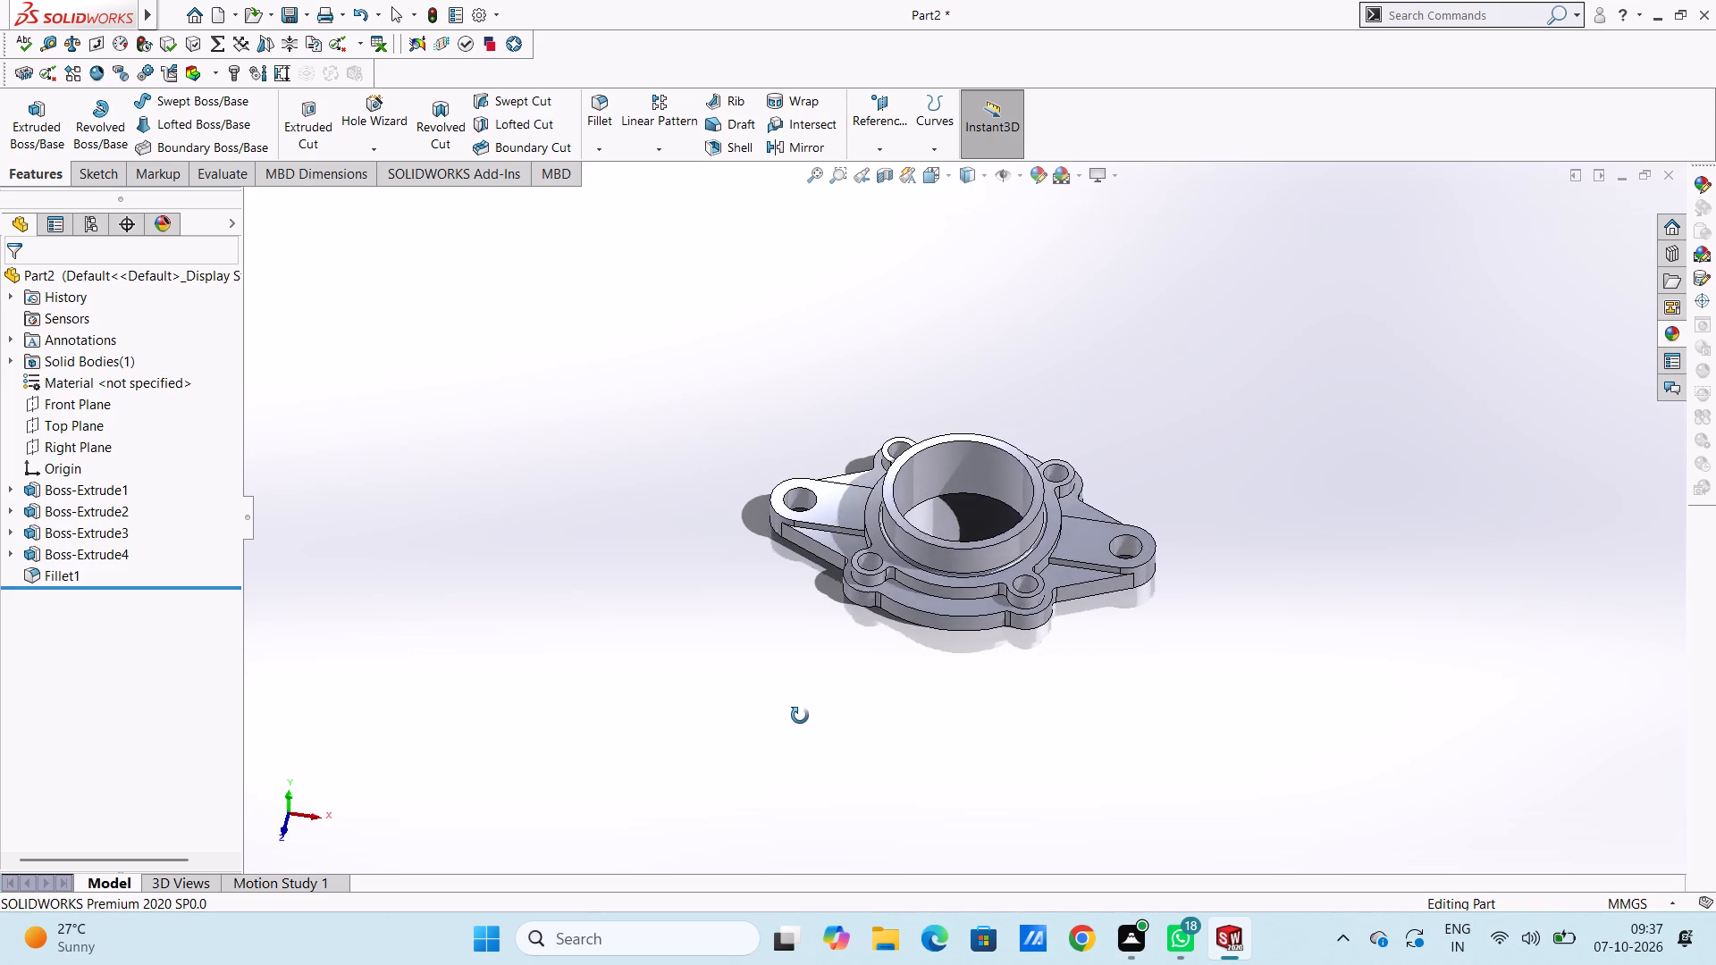
middle_drag(800, 716, 753, 714)
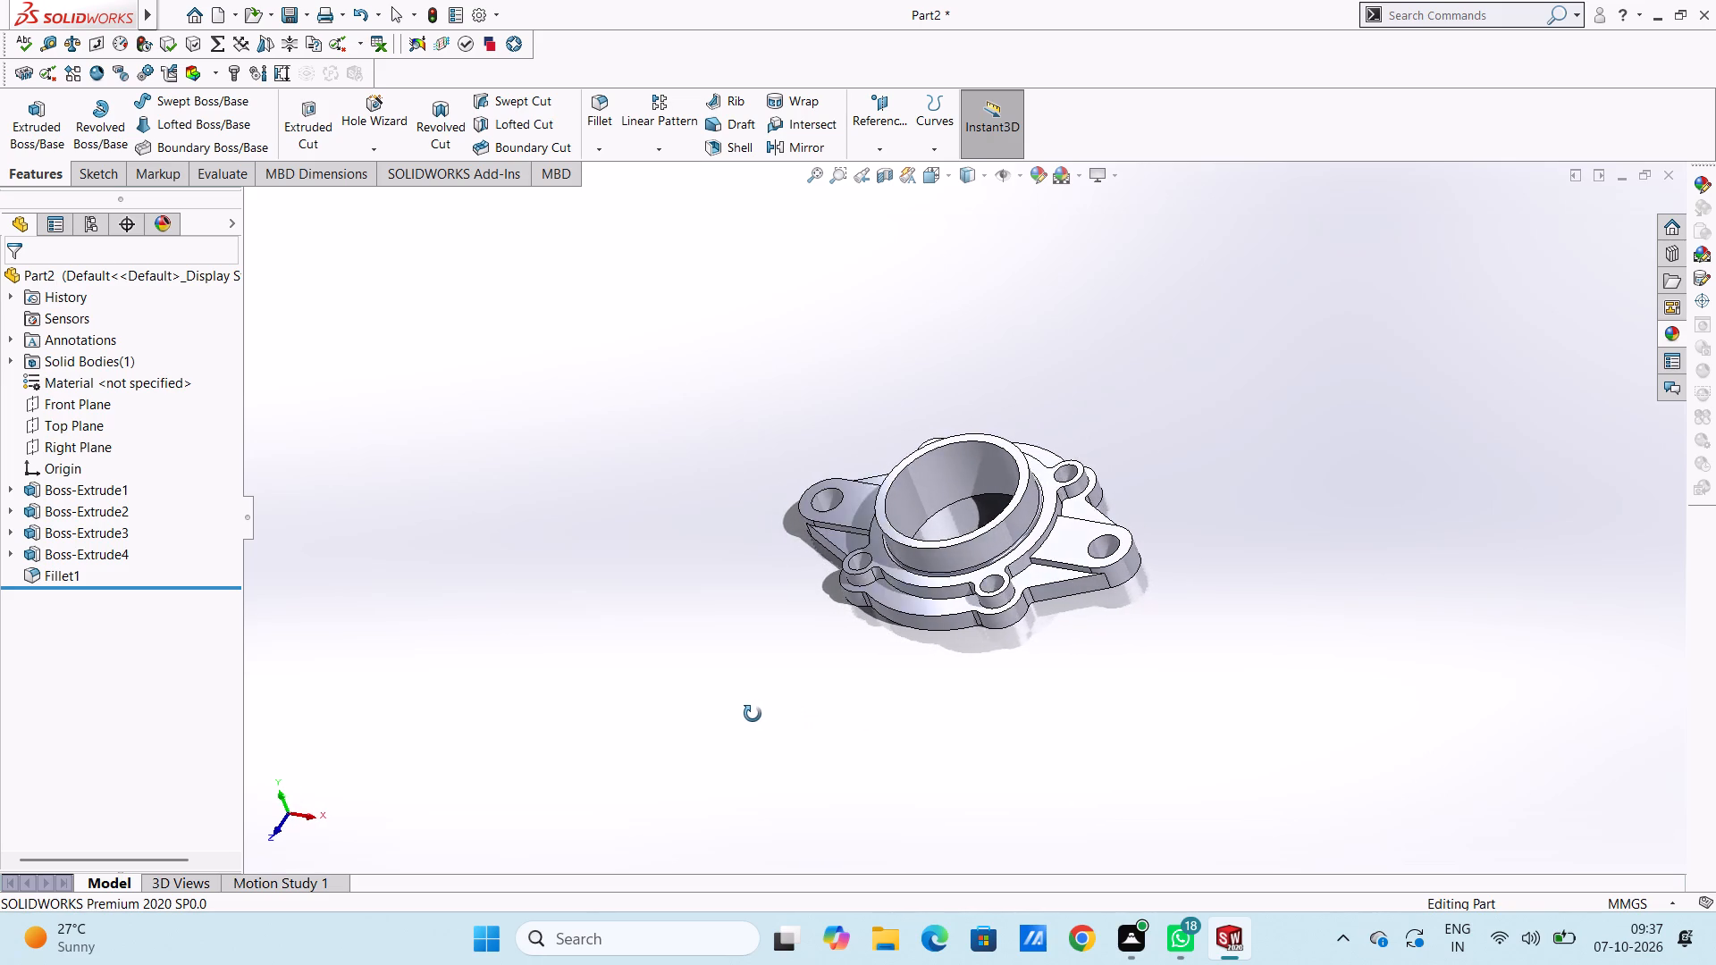
middle_drag(753, 714, 819, 686)
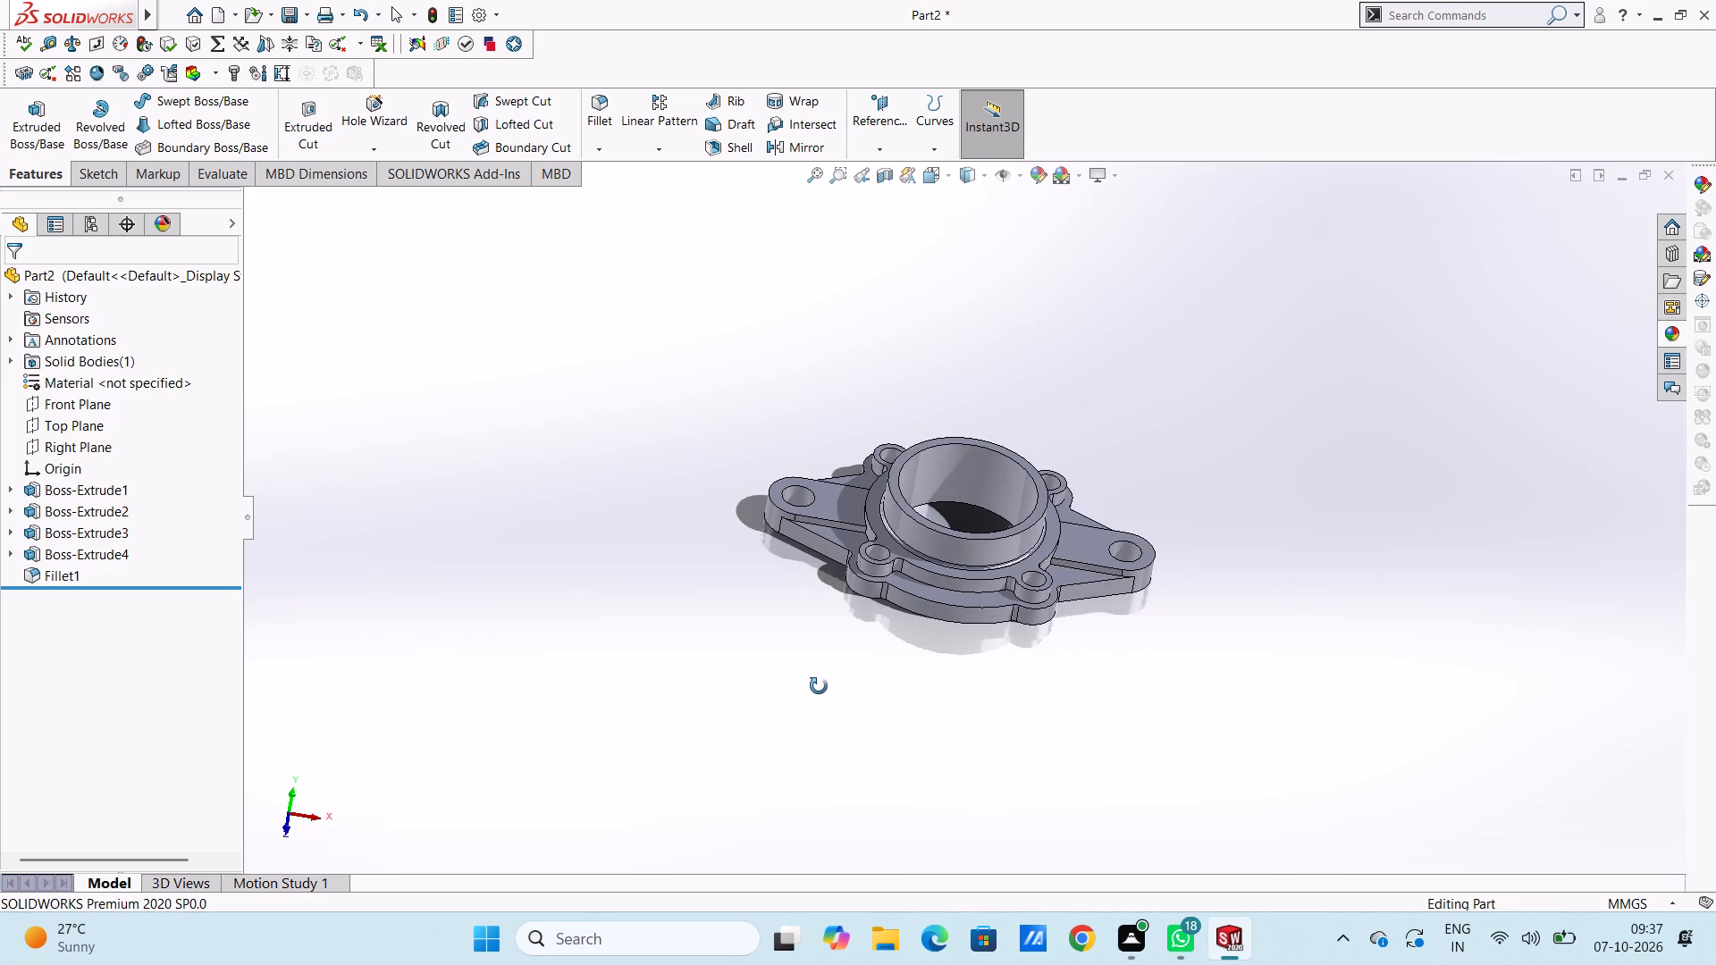
middle_drag(819, 686, 829, 693)
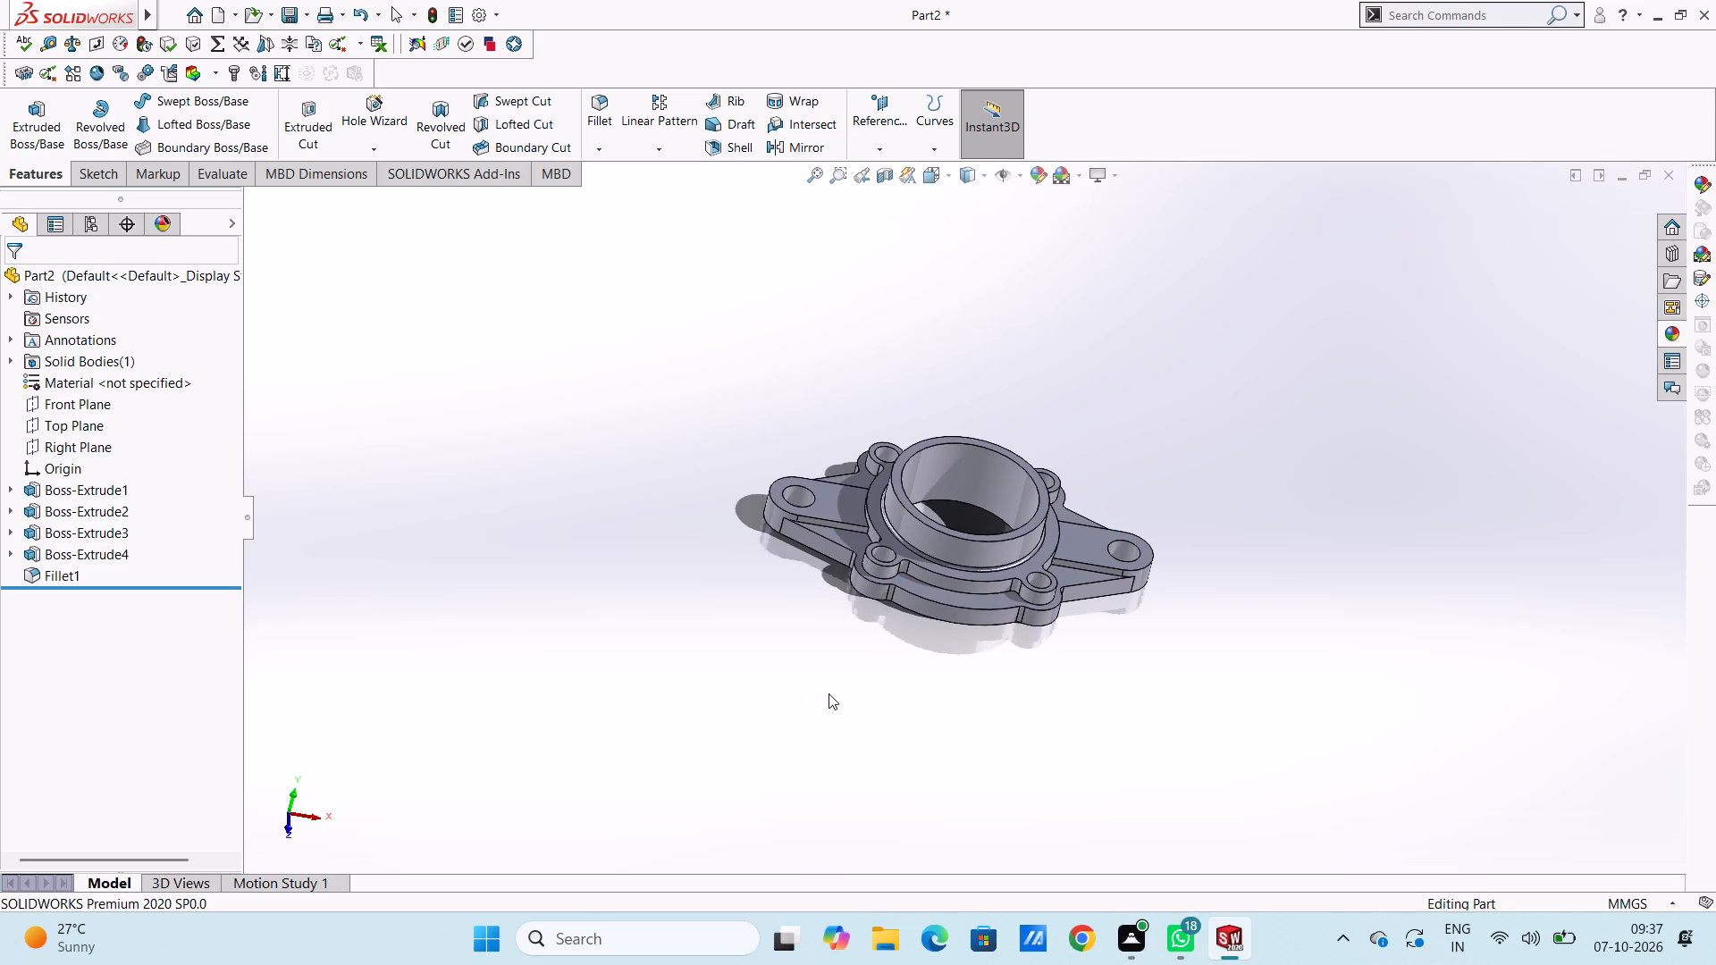
Start a sketch on the collar's top face and begin a circle centred on the origin.
key(ctrl+5)
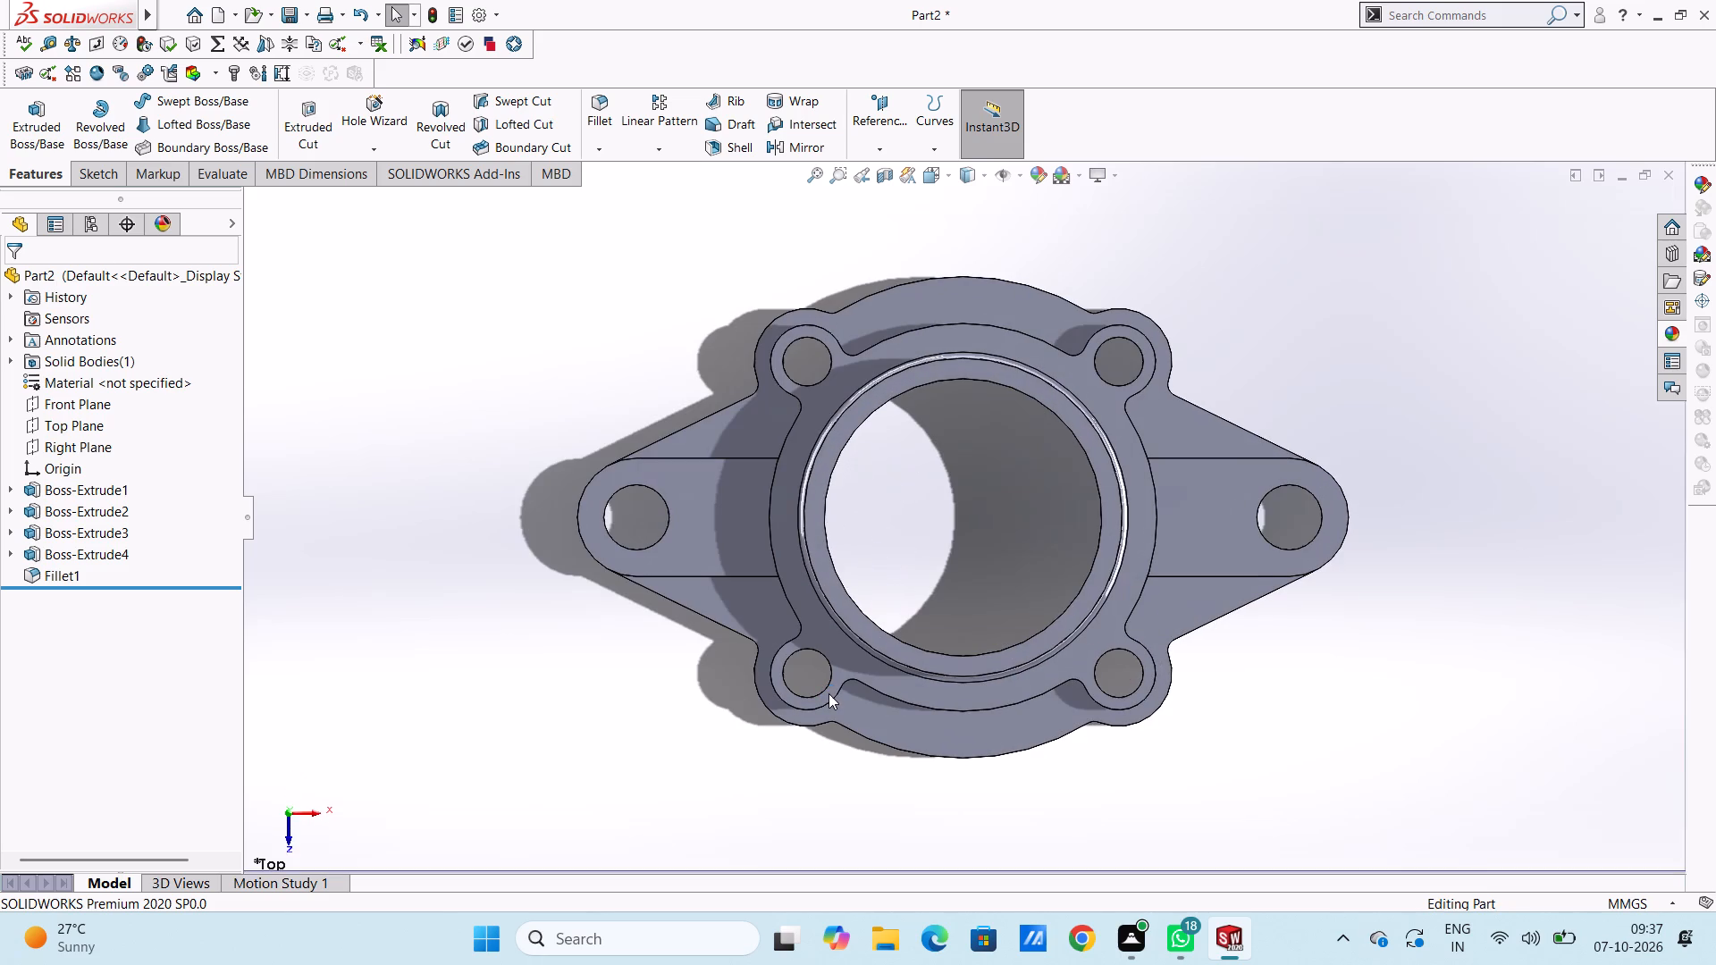
scroll(1015, 428, down, 4)
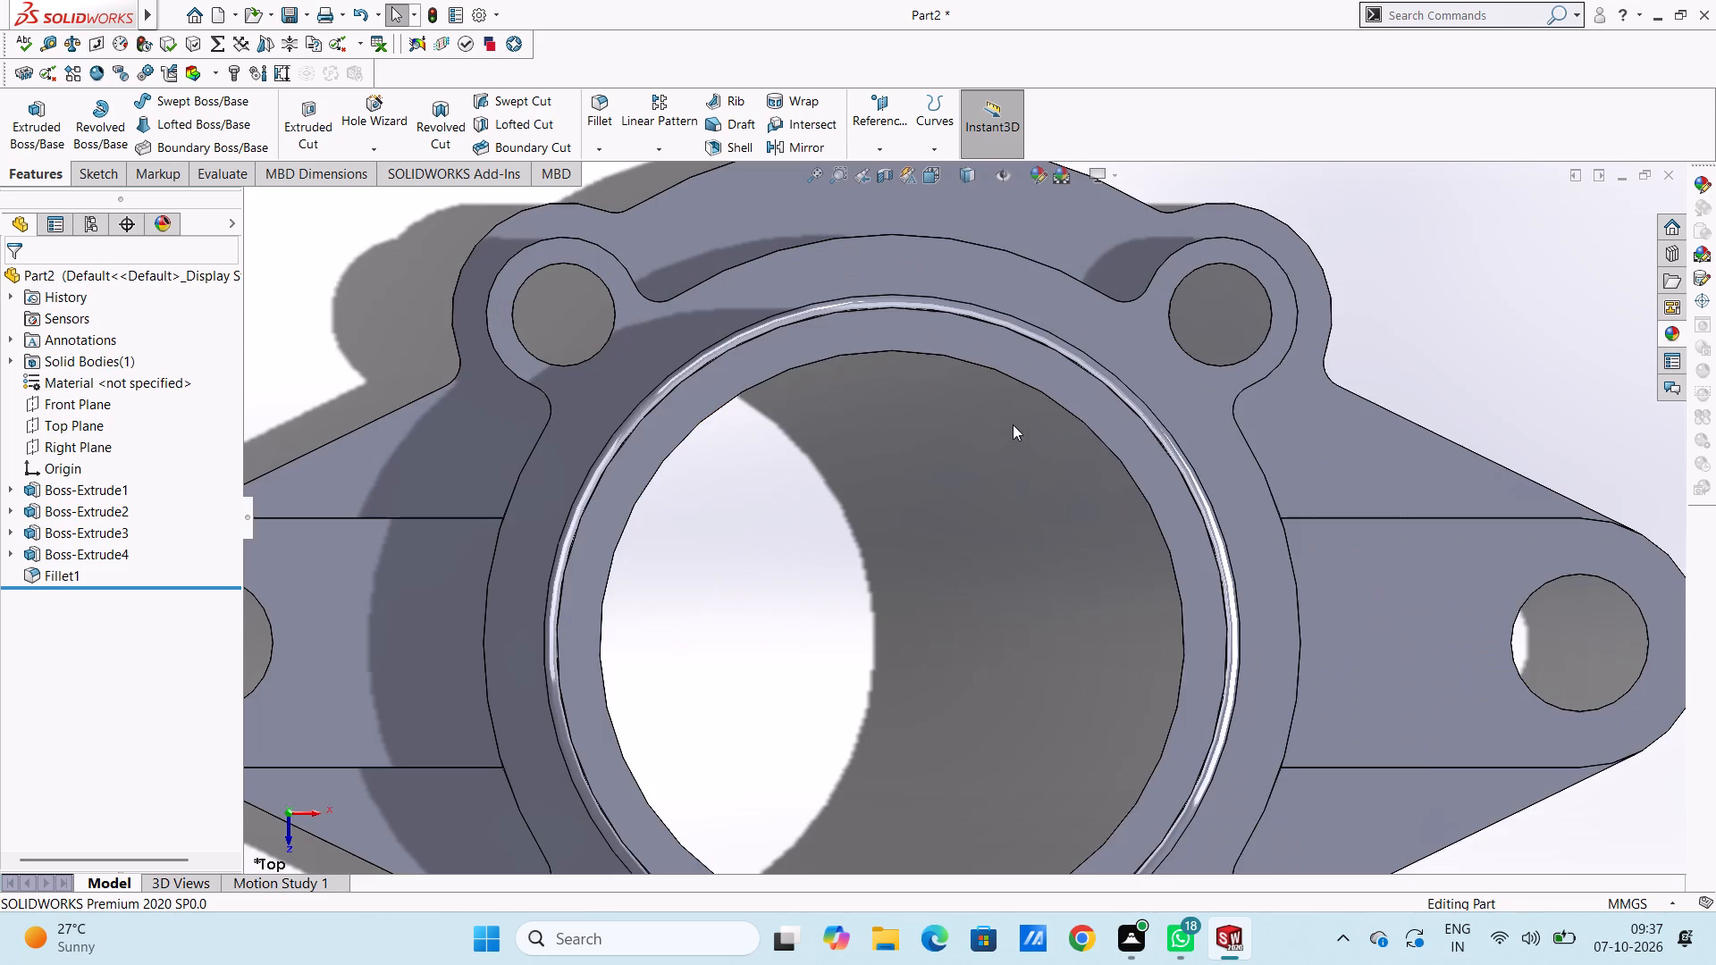
click(1012, 354)
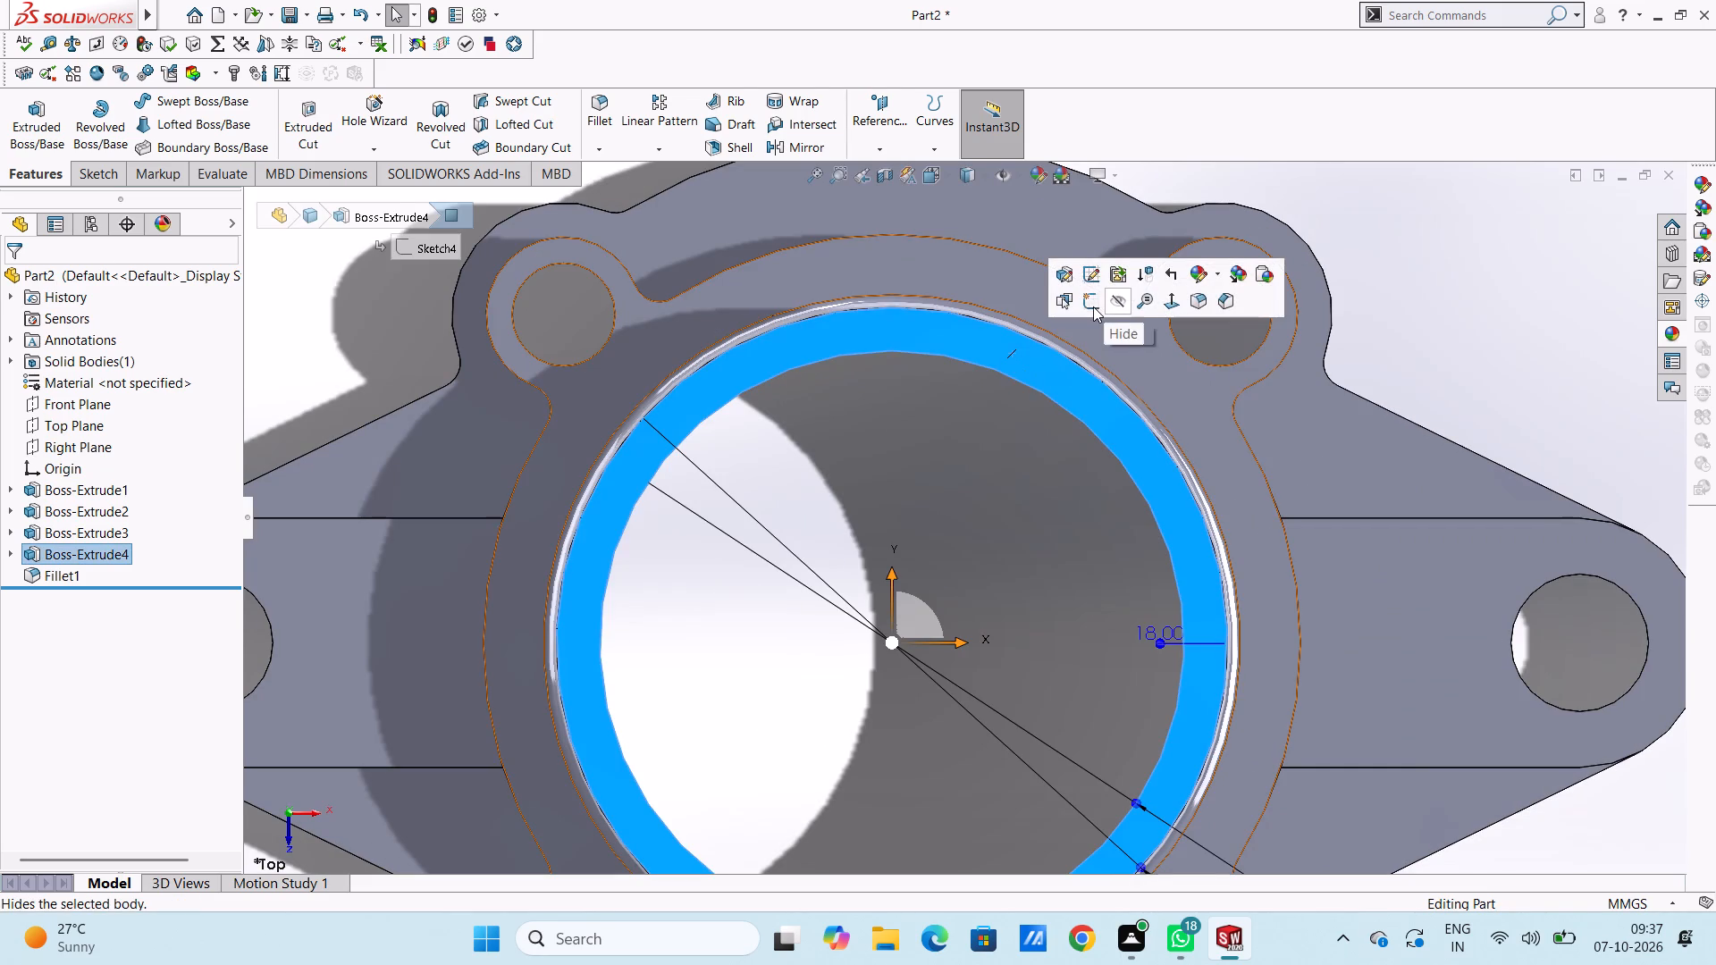
click(1093, 306)
click(913, 520)
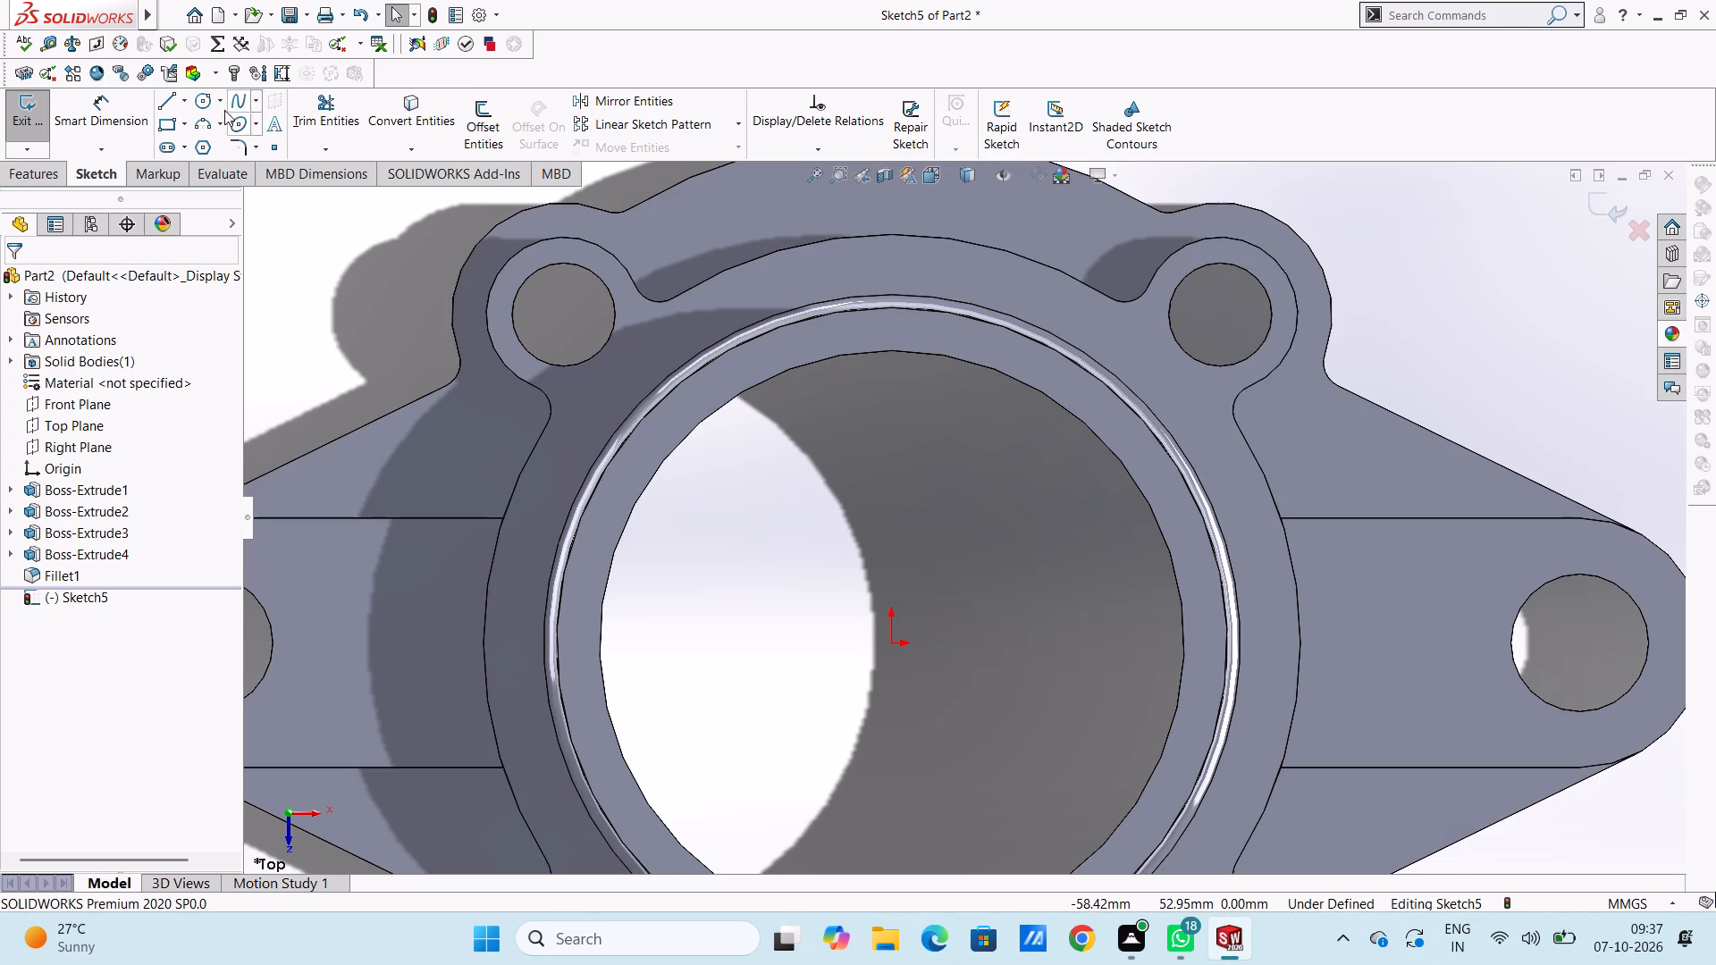
click(209, 100)
scroll(819, 625, up, 3)
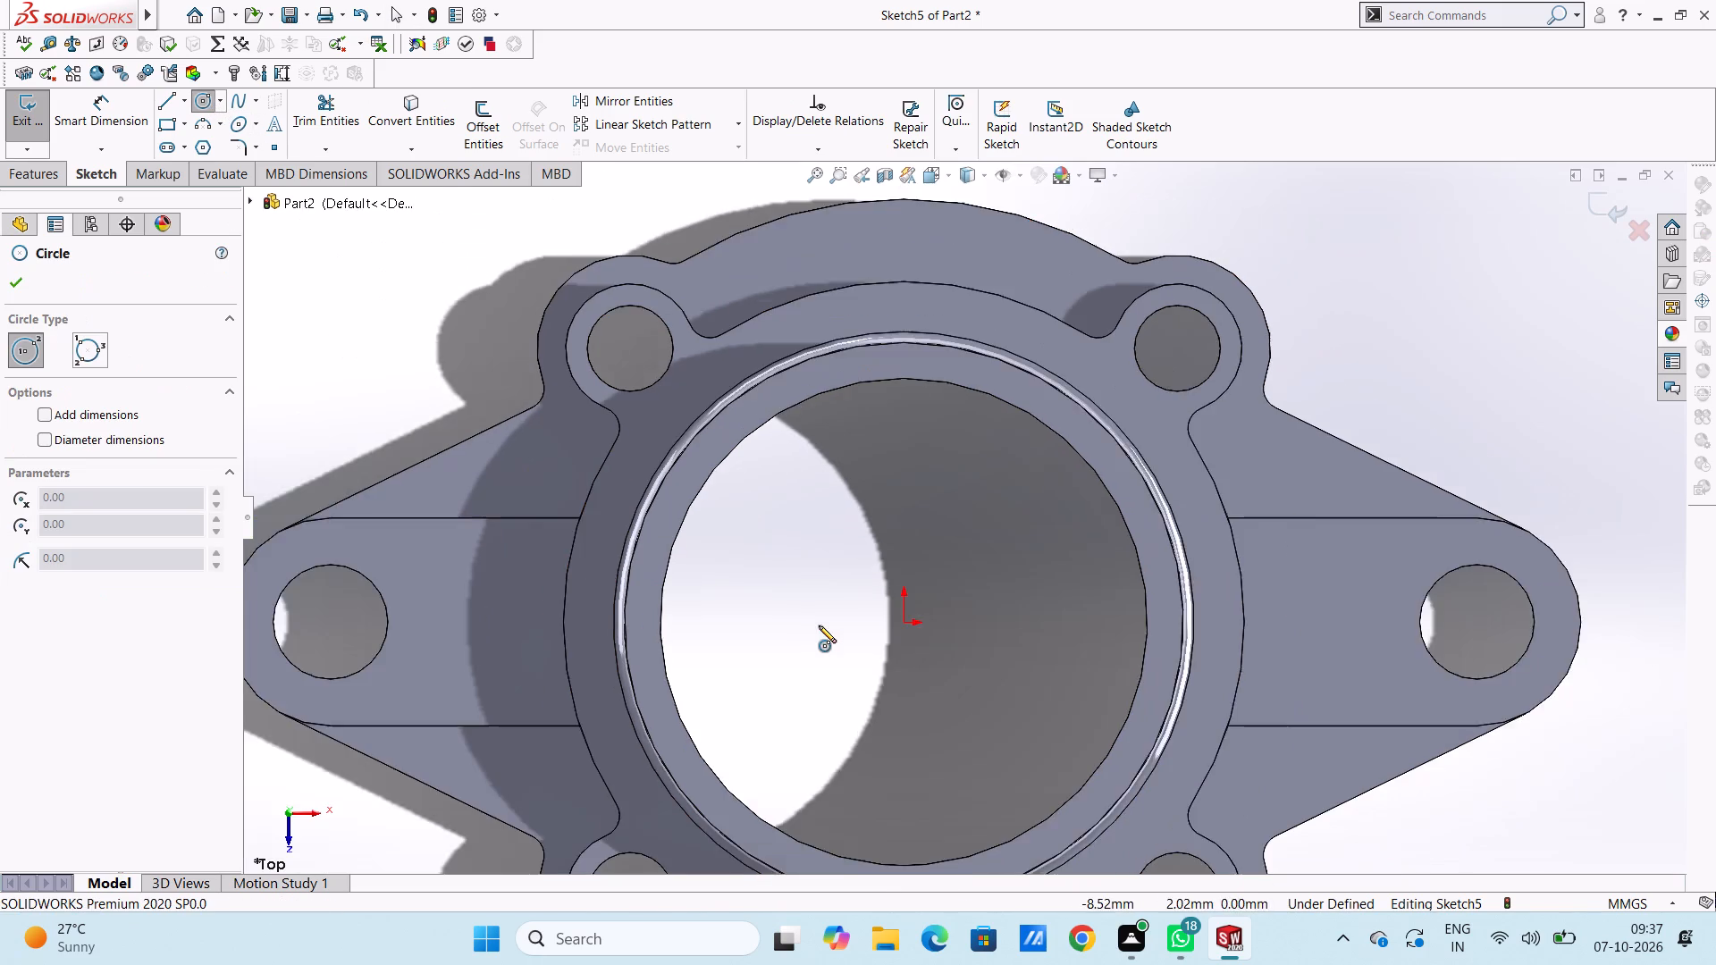
click(919, 595)
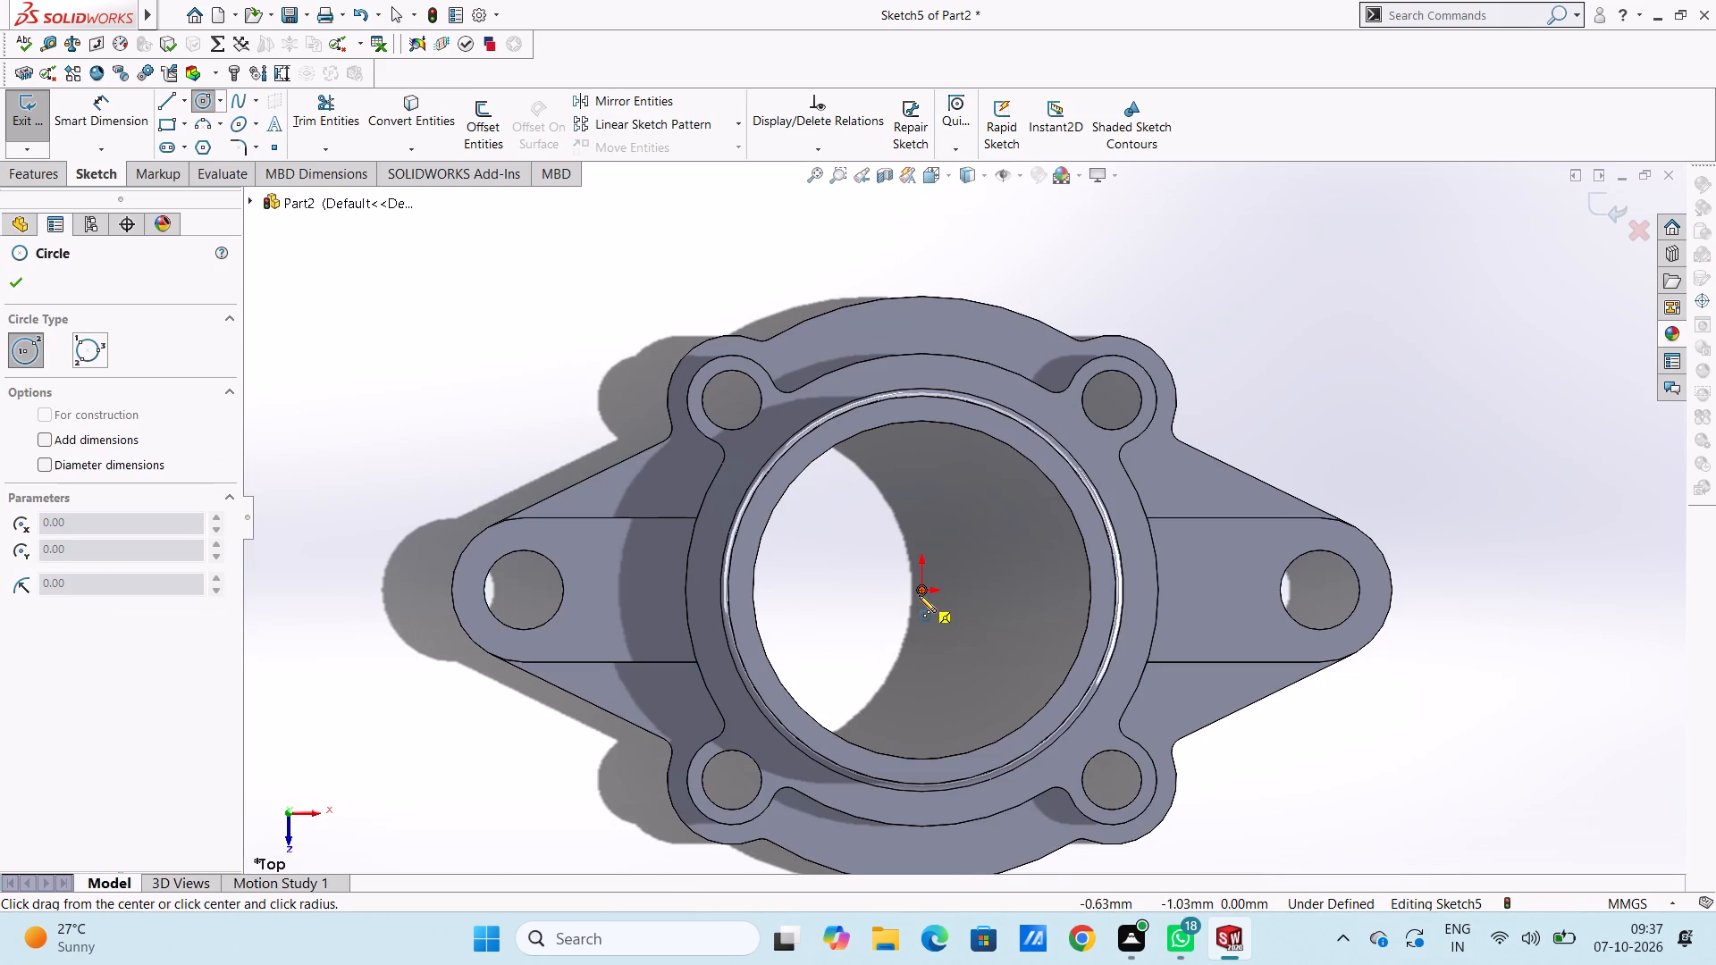
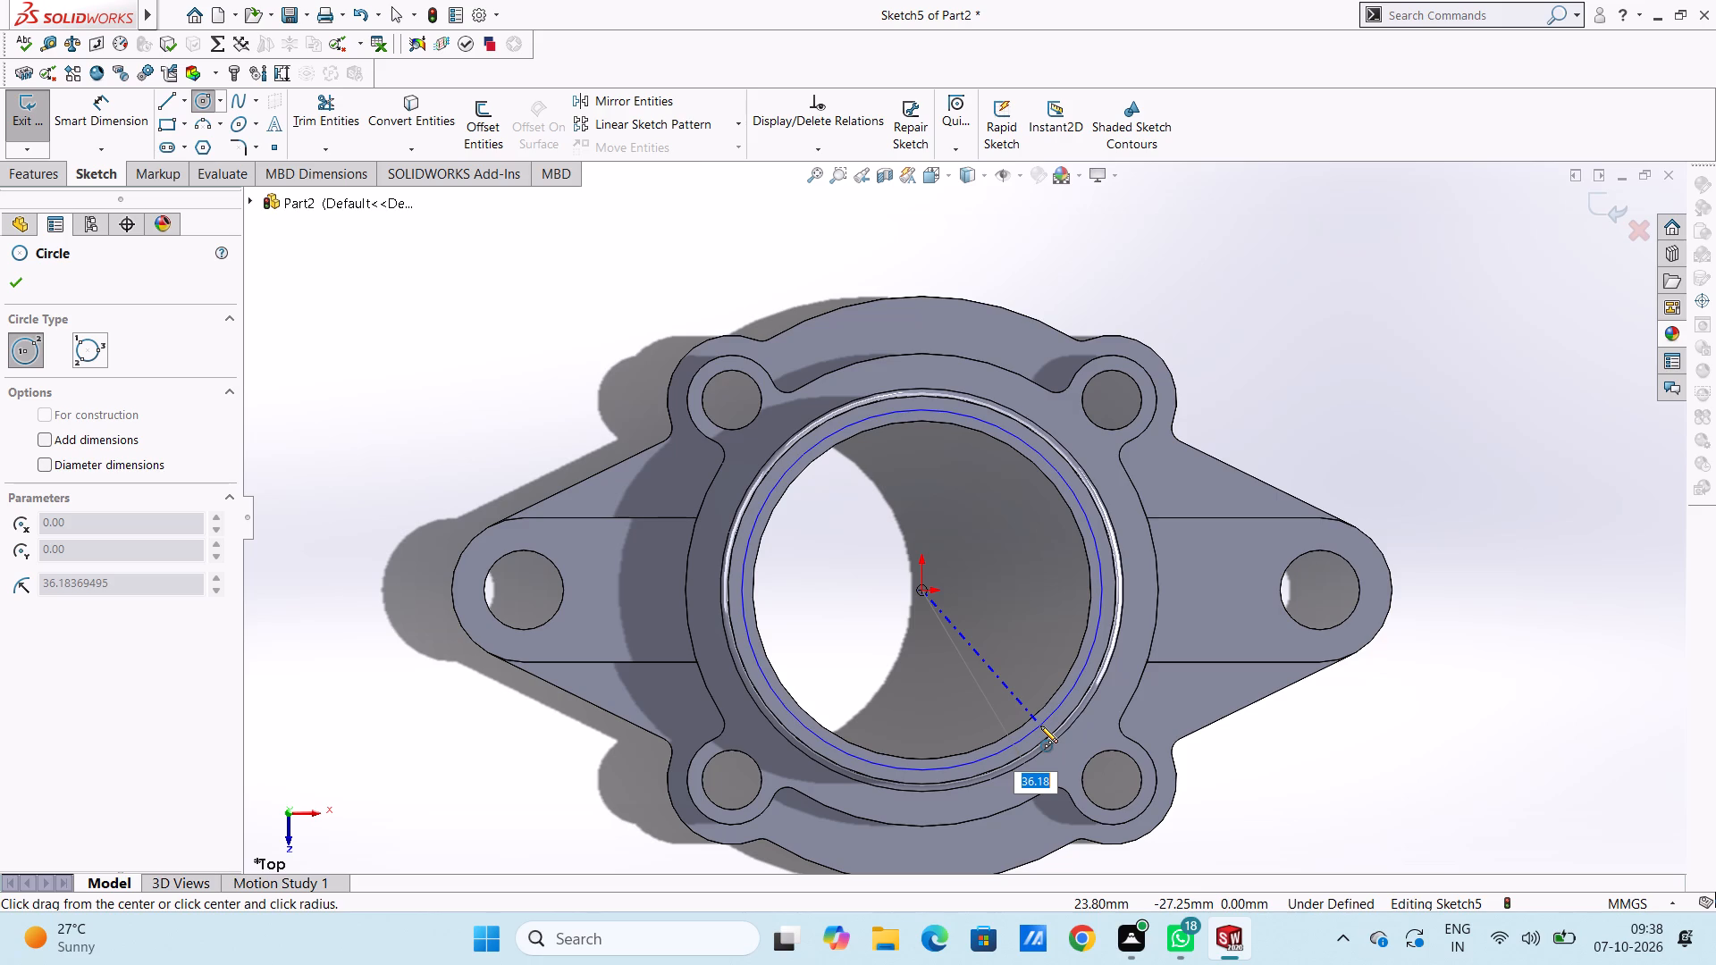
Set the radius of the origin-centred circle on the collar's top face to 36 mm and finish the circle.
text(36)
key(Return)
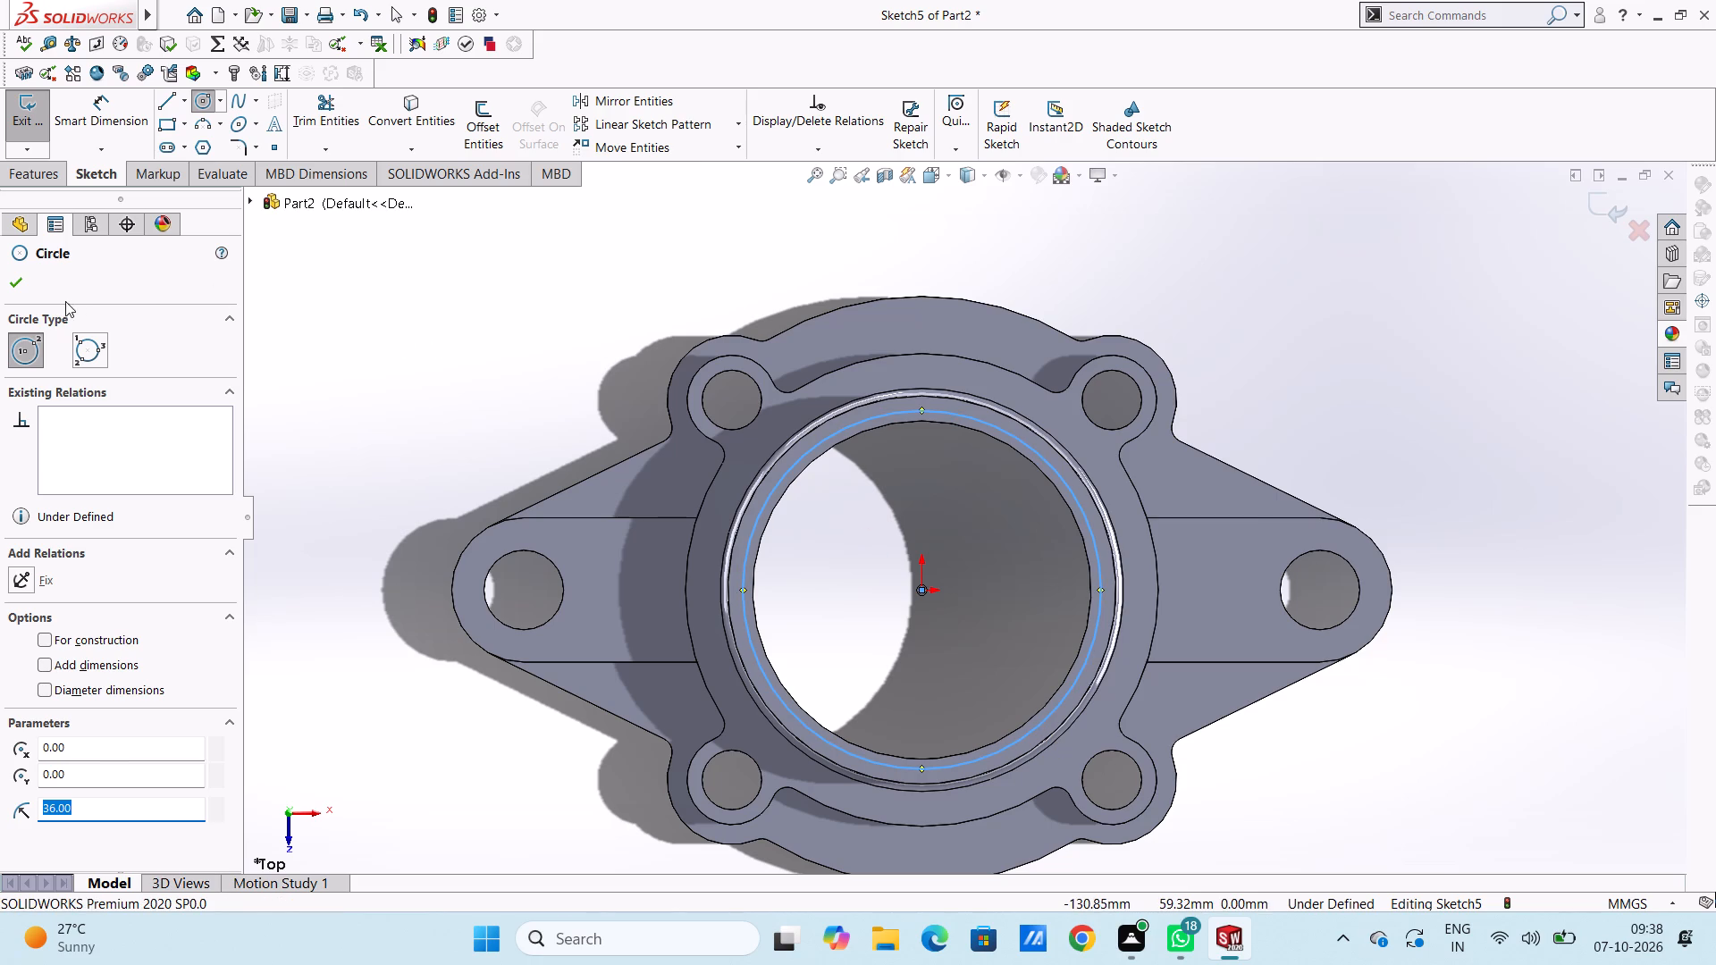
click(21, 283)
Dimension the diameter of the new circle on the collar's top face, keeping the value from its 36 mm radius.
click(114, 125)
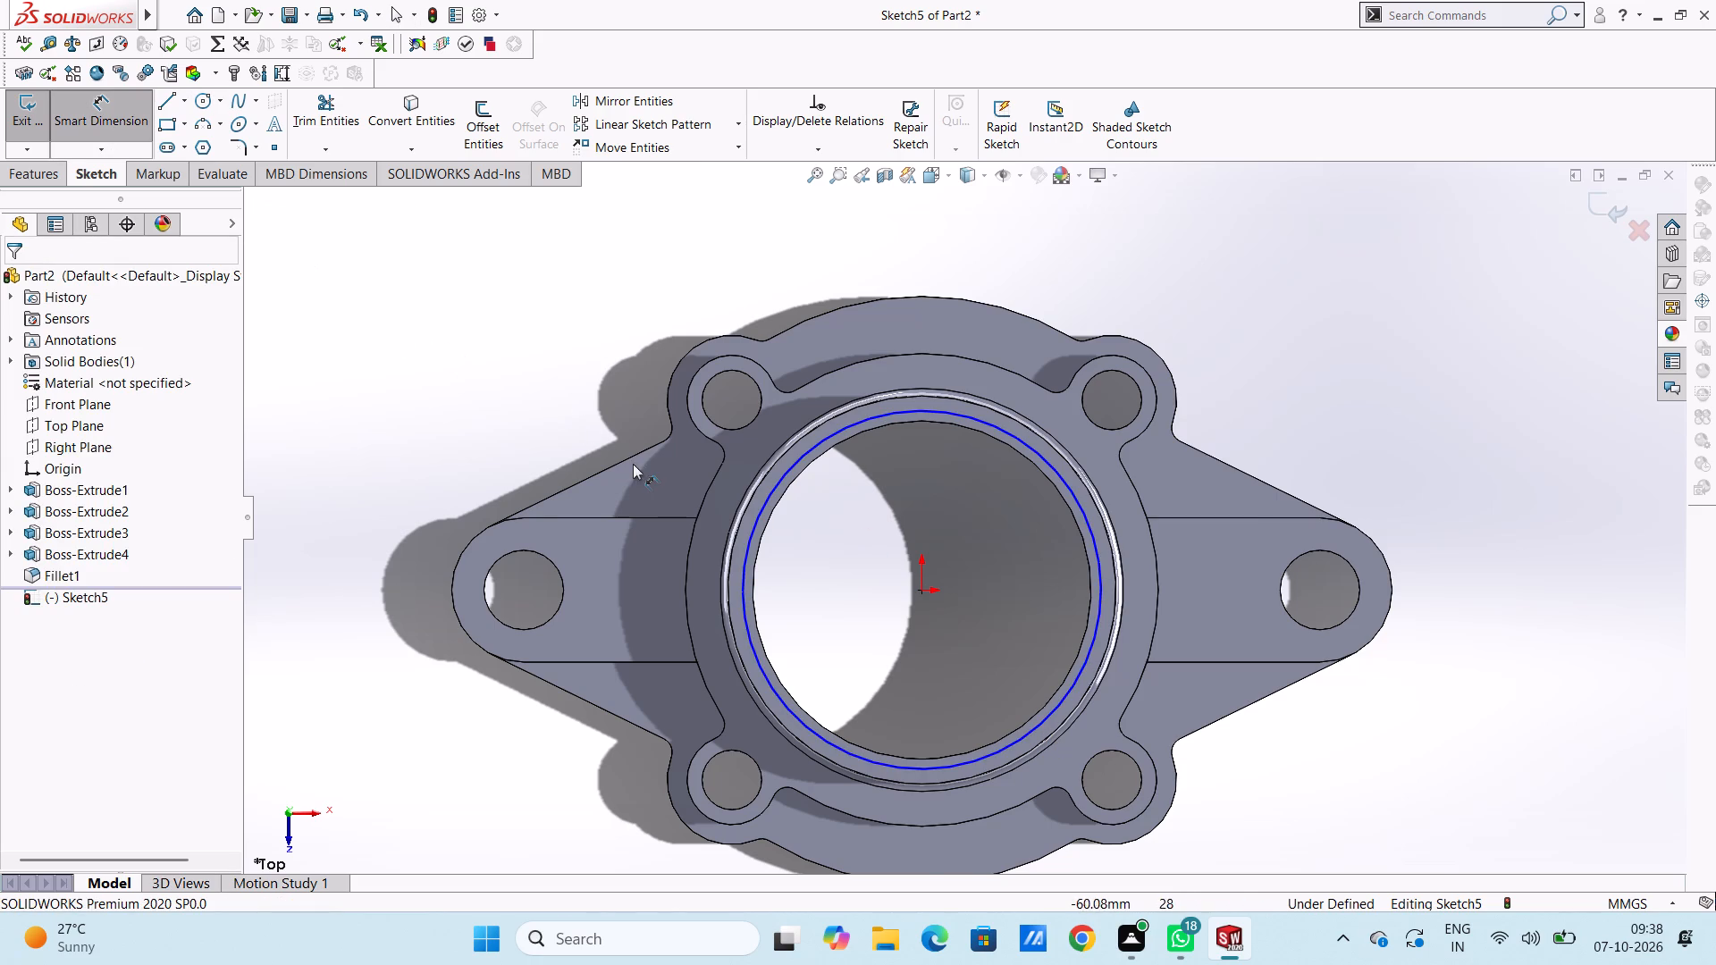
scroll(634, 466, up, 4)
click(861, 528)
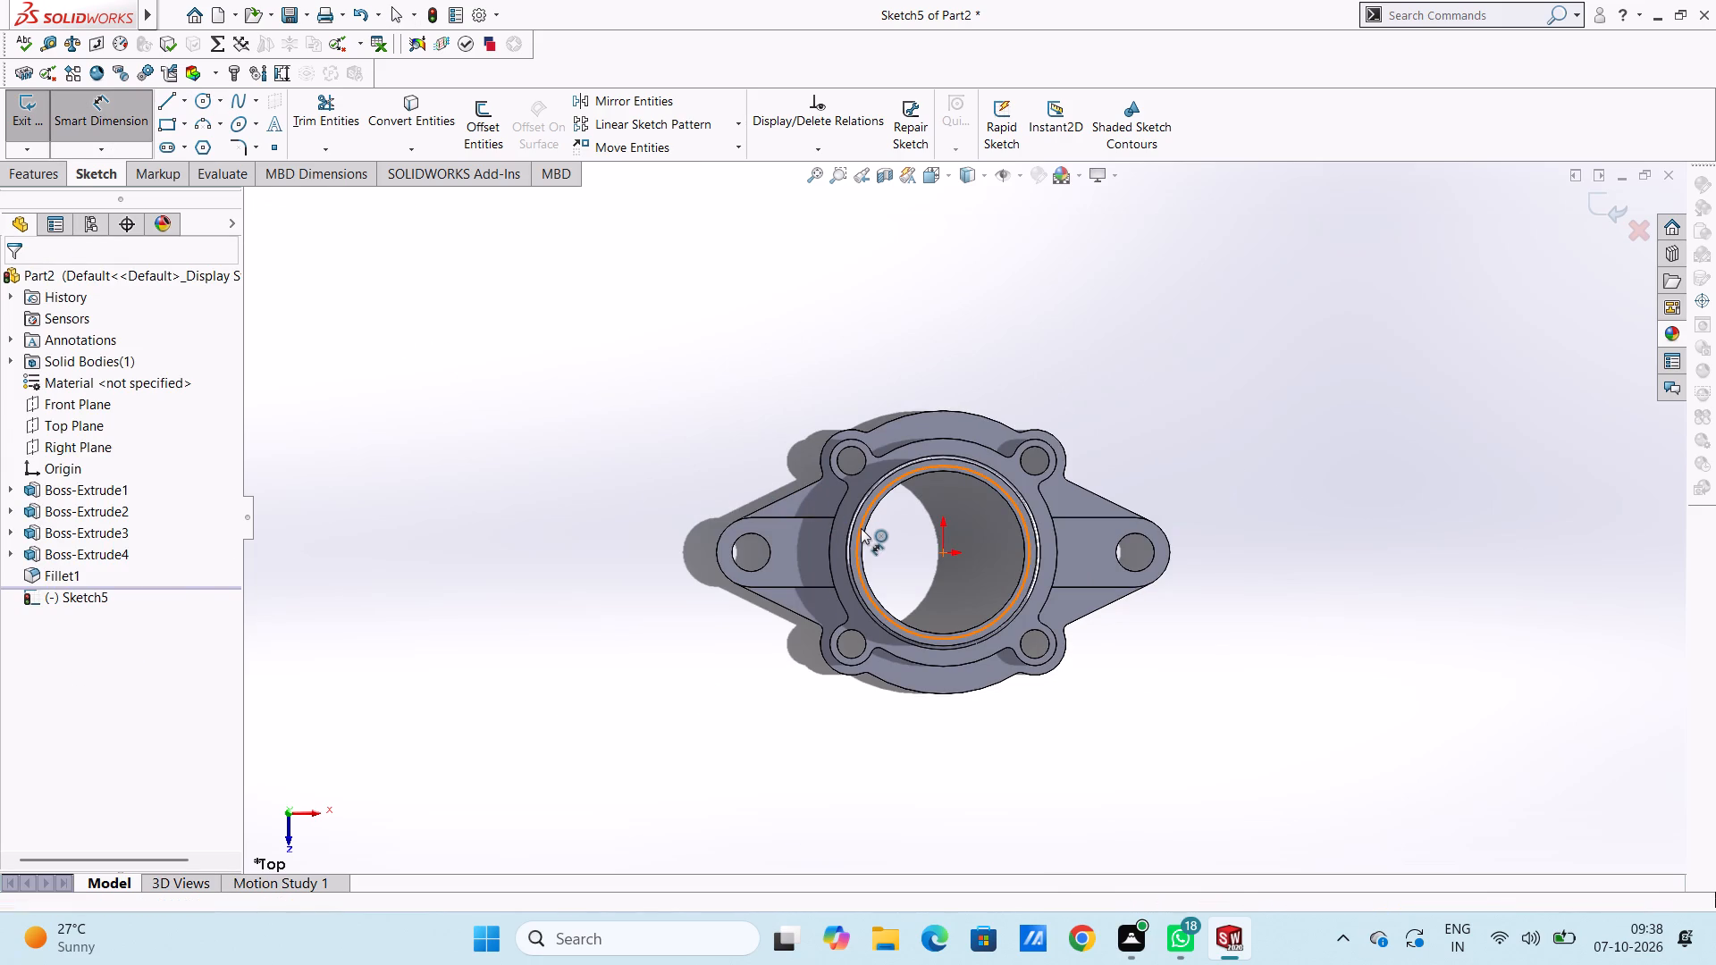
click(674, 332)
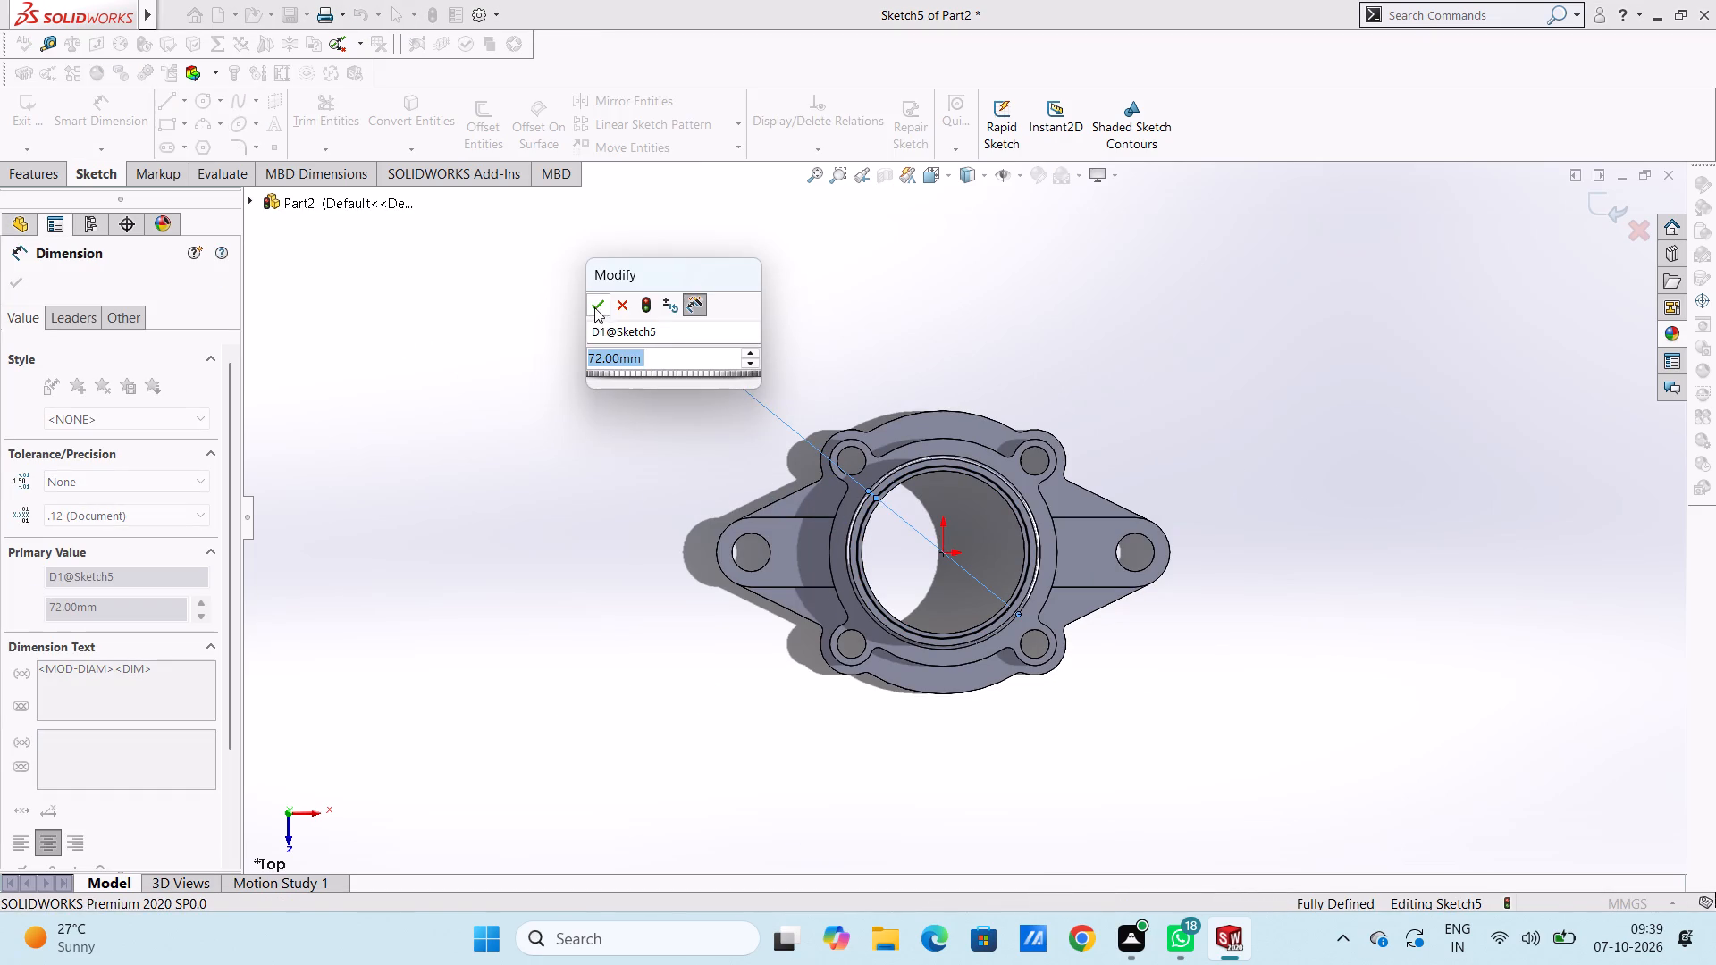
click(594, 307)
click(557, 382)
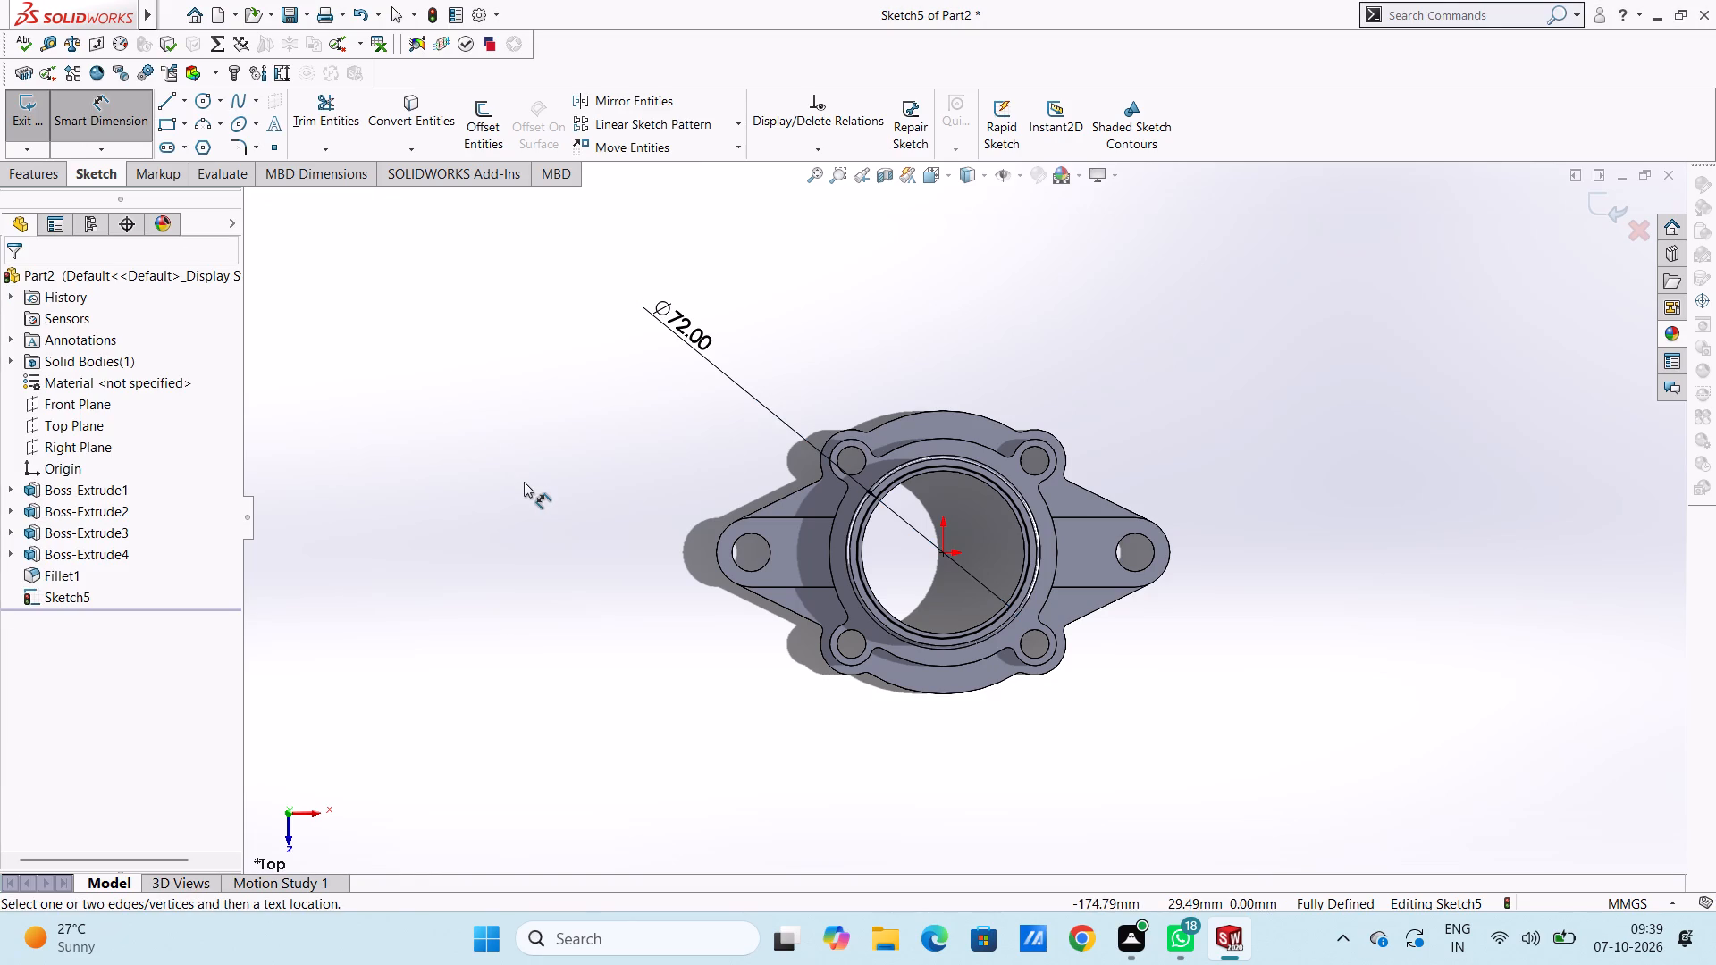
Cut-extrude the 72 mm circle into the collar as a blind cut 25 mm deep from the sketch plane.
middle_drag(523, 488, 400, 399)
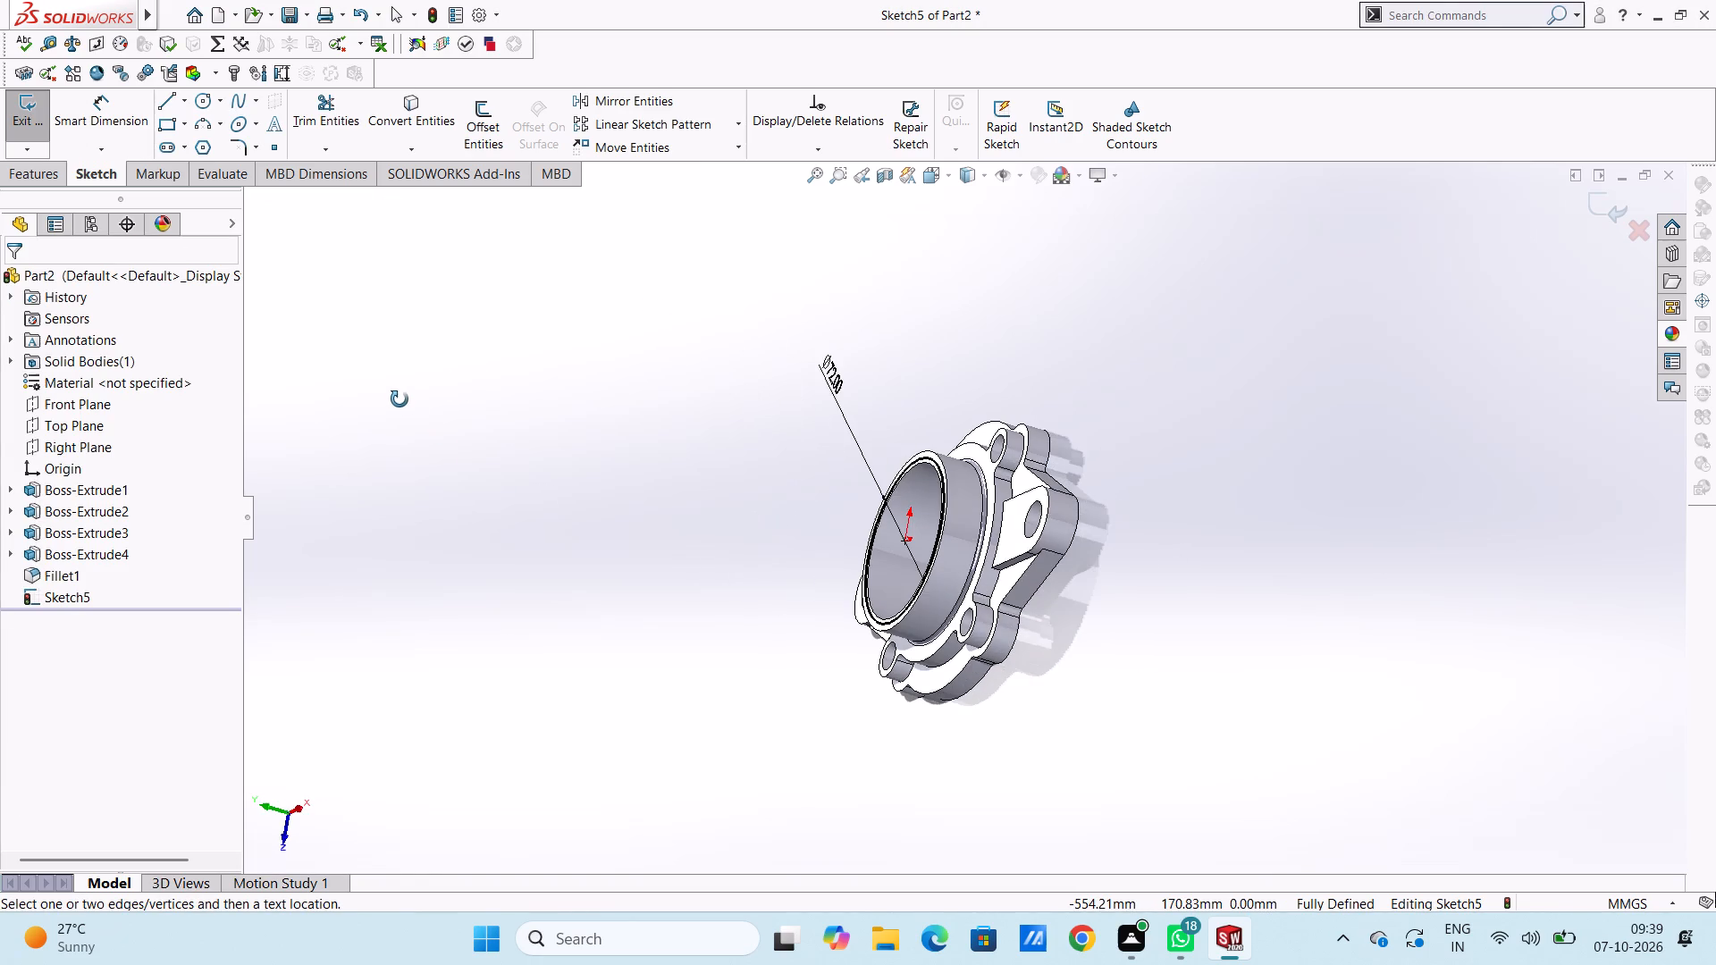
middle_drag(400, 399, 467, 423)
scroll(871, 510, down, 5)
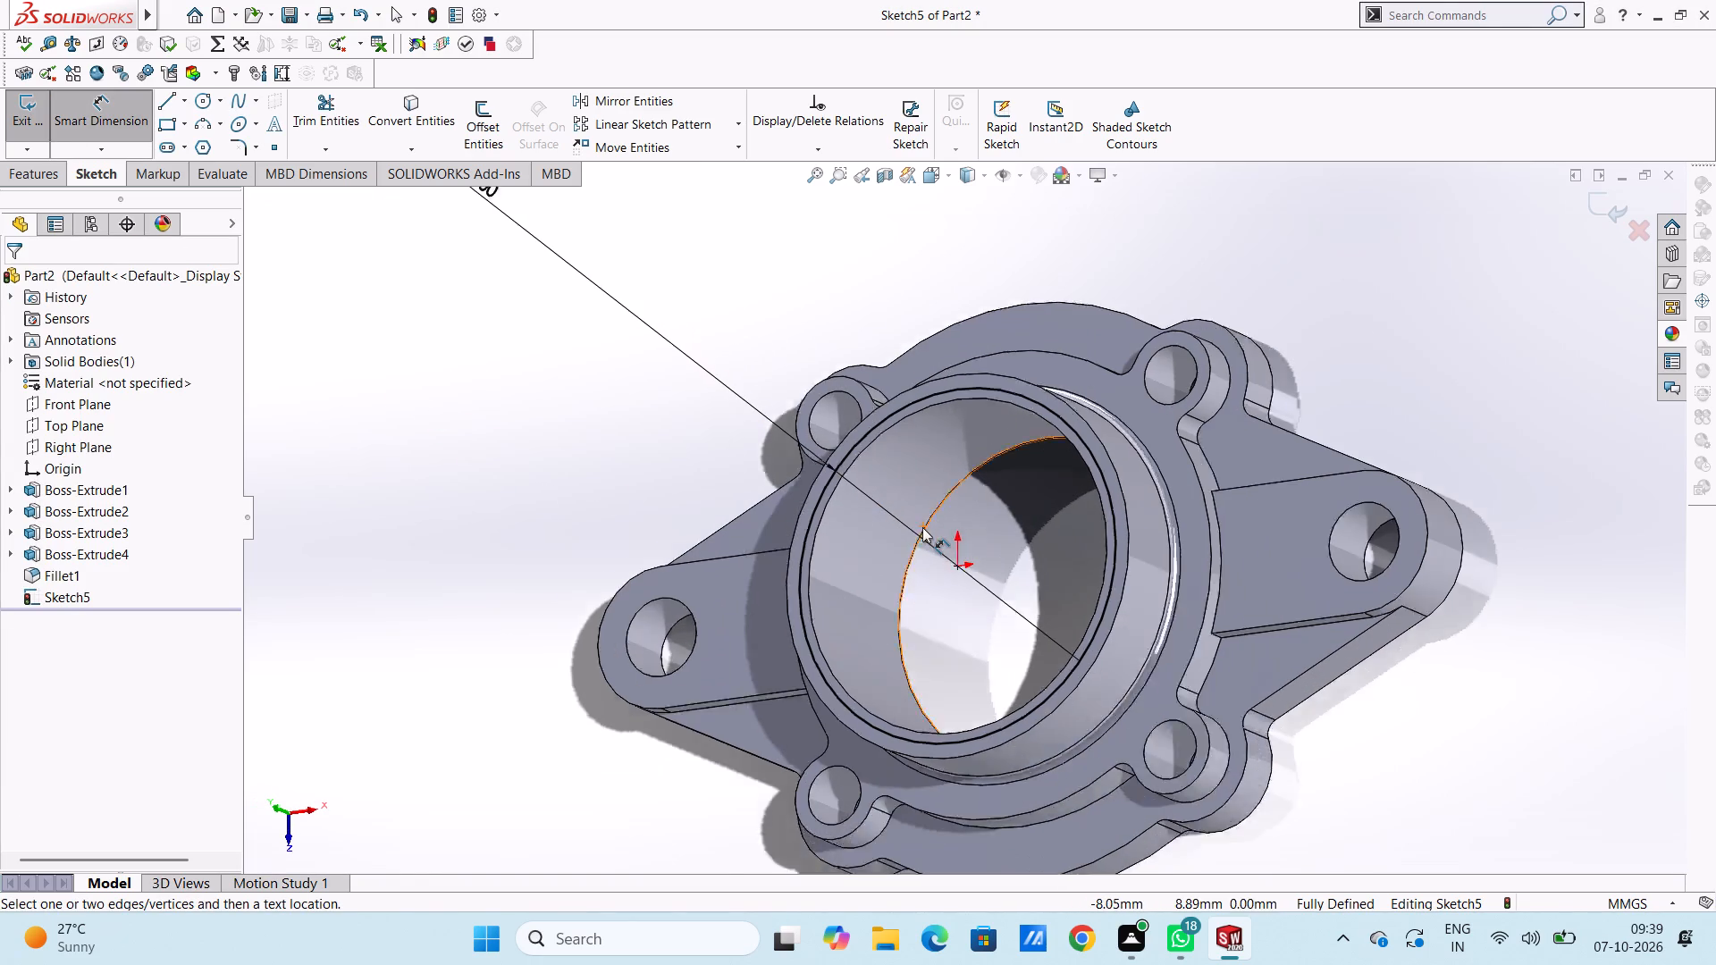
scroll(909, 433, down, 1)
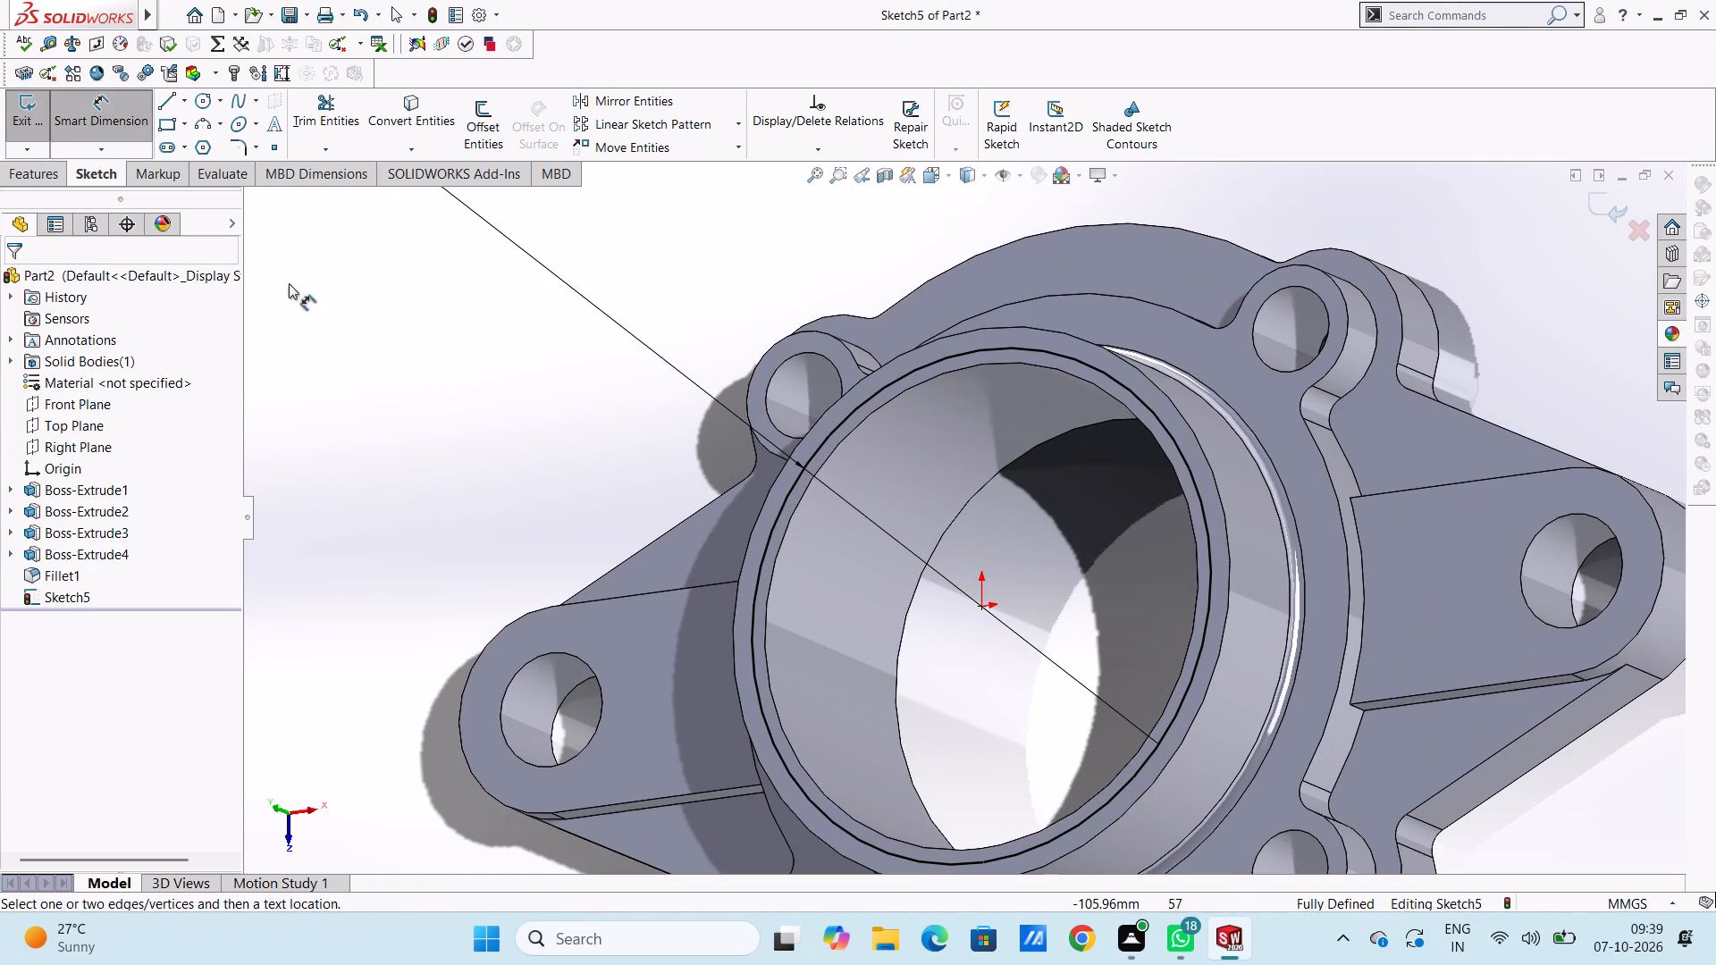
click(88, 117)
click(53, 169)
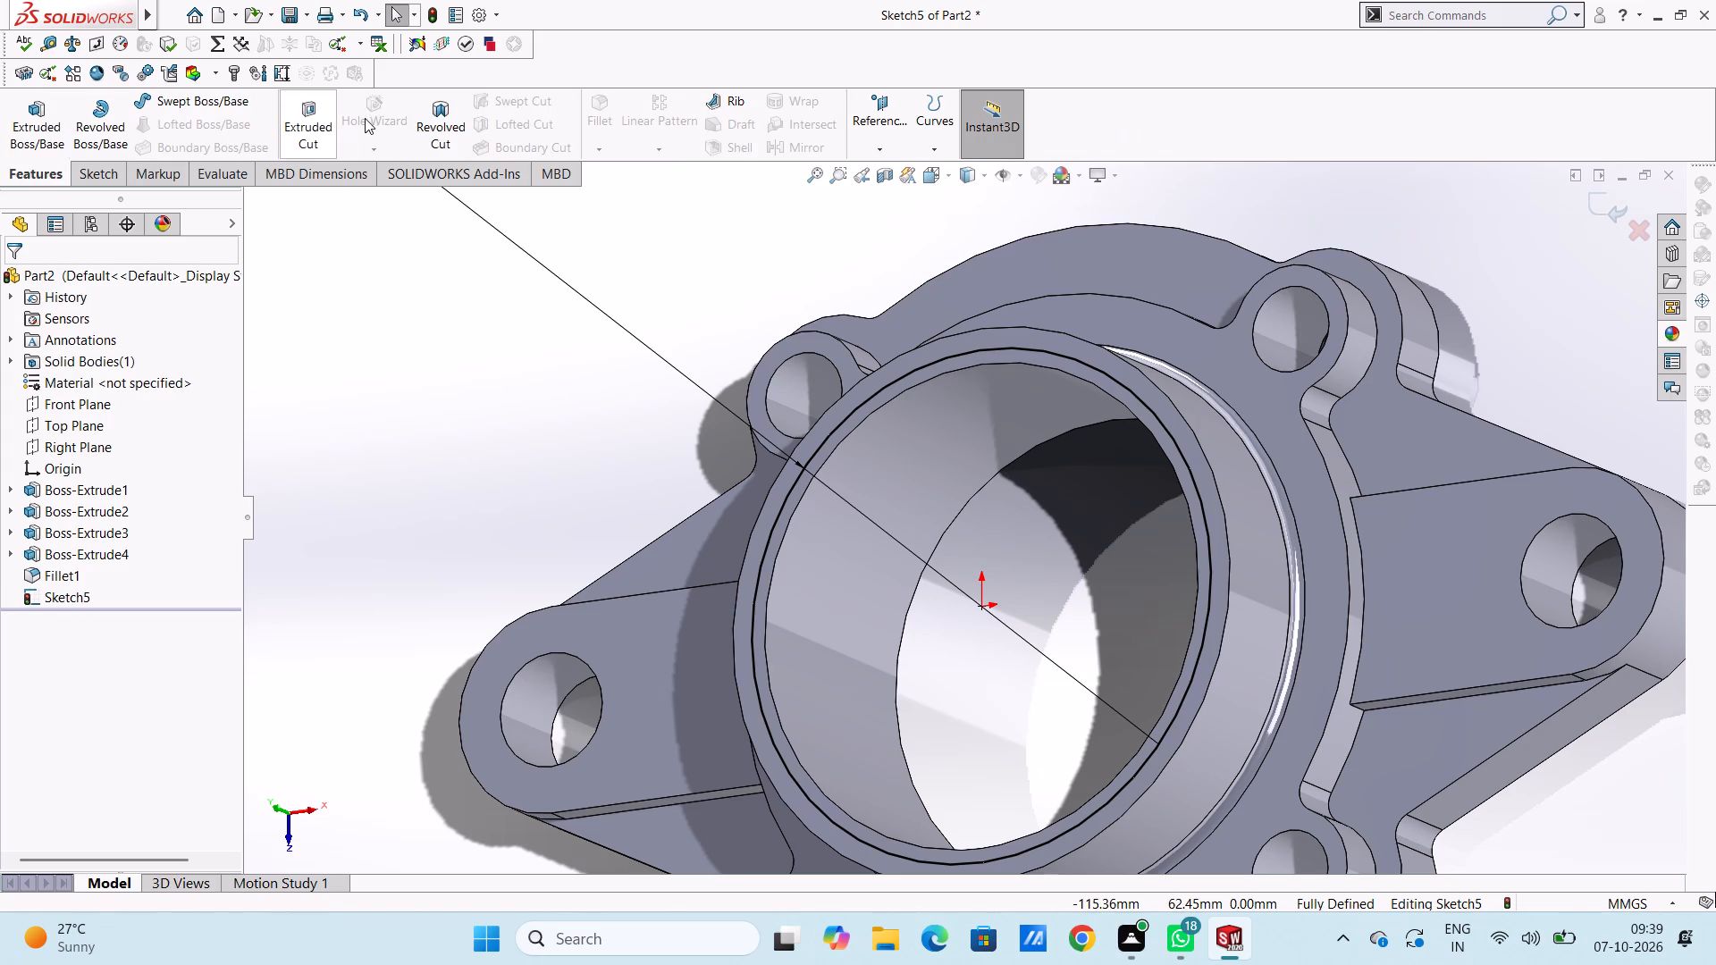
click(323, 116)
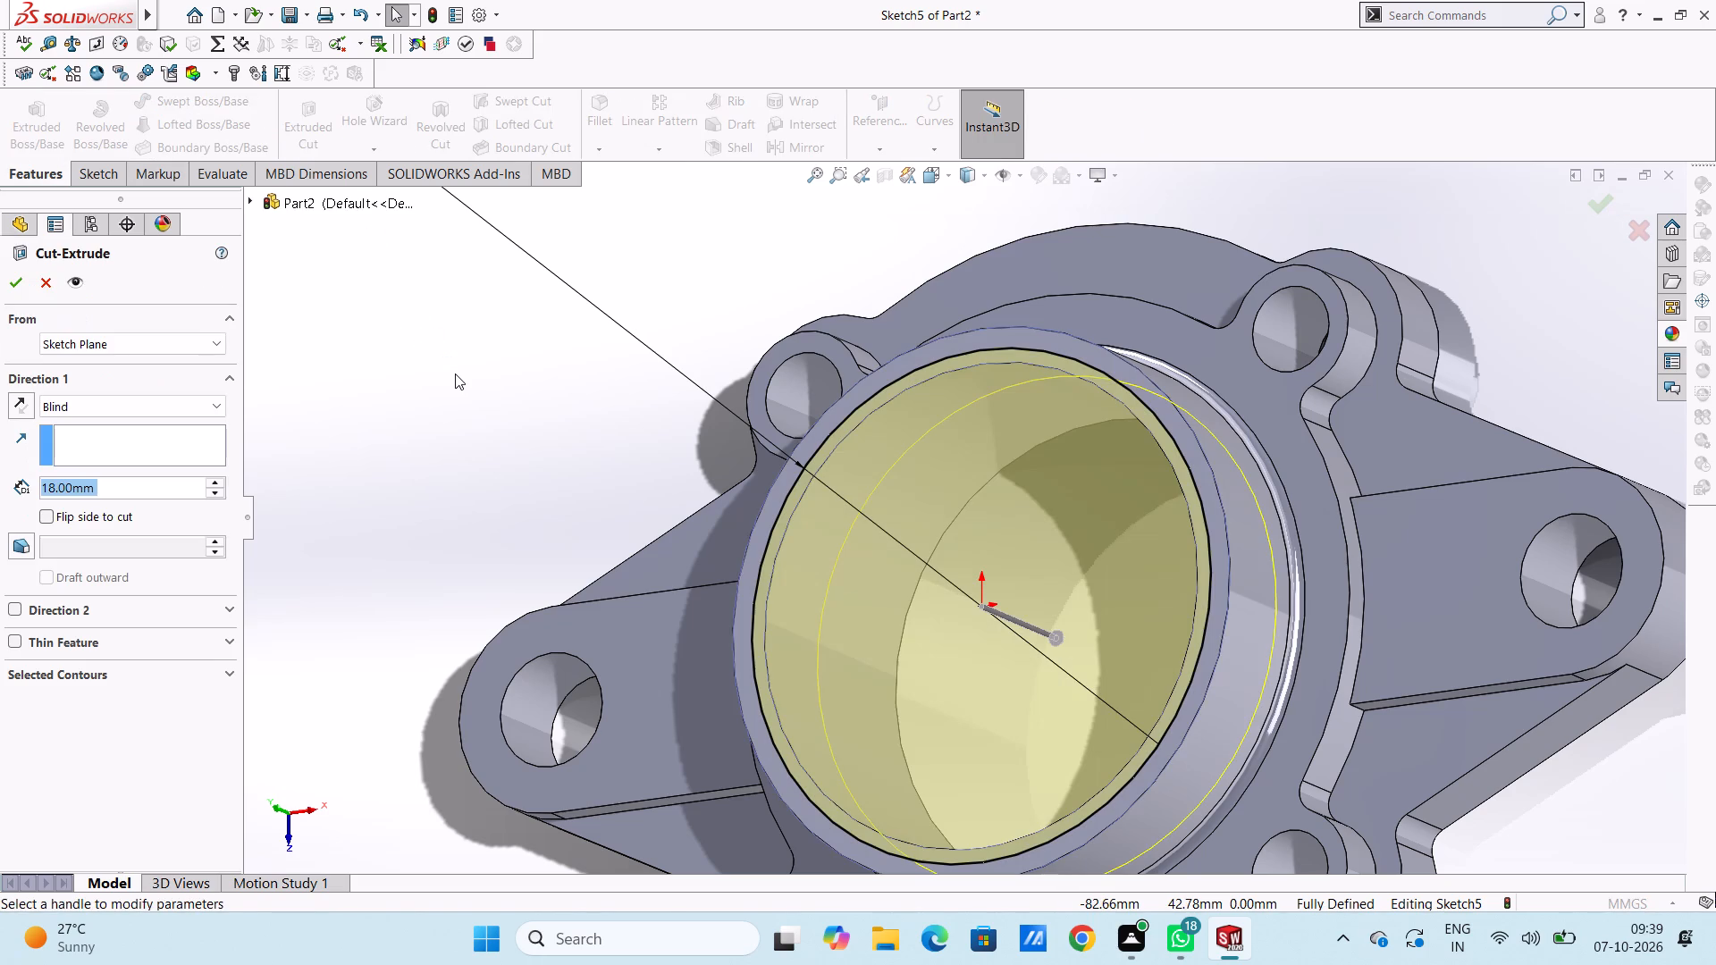
middle_drag(534, 424, 501, 378)
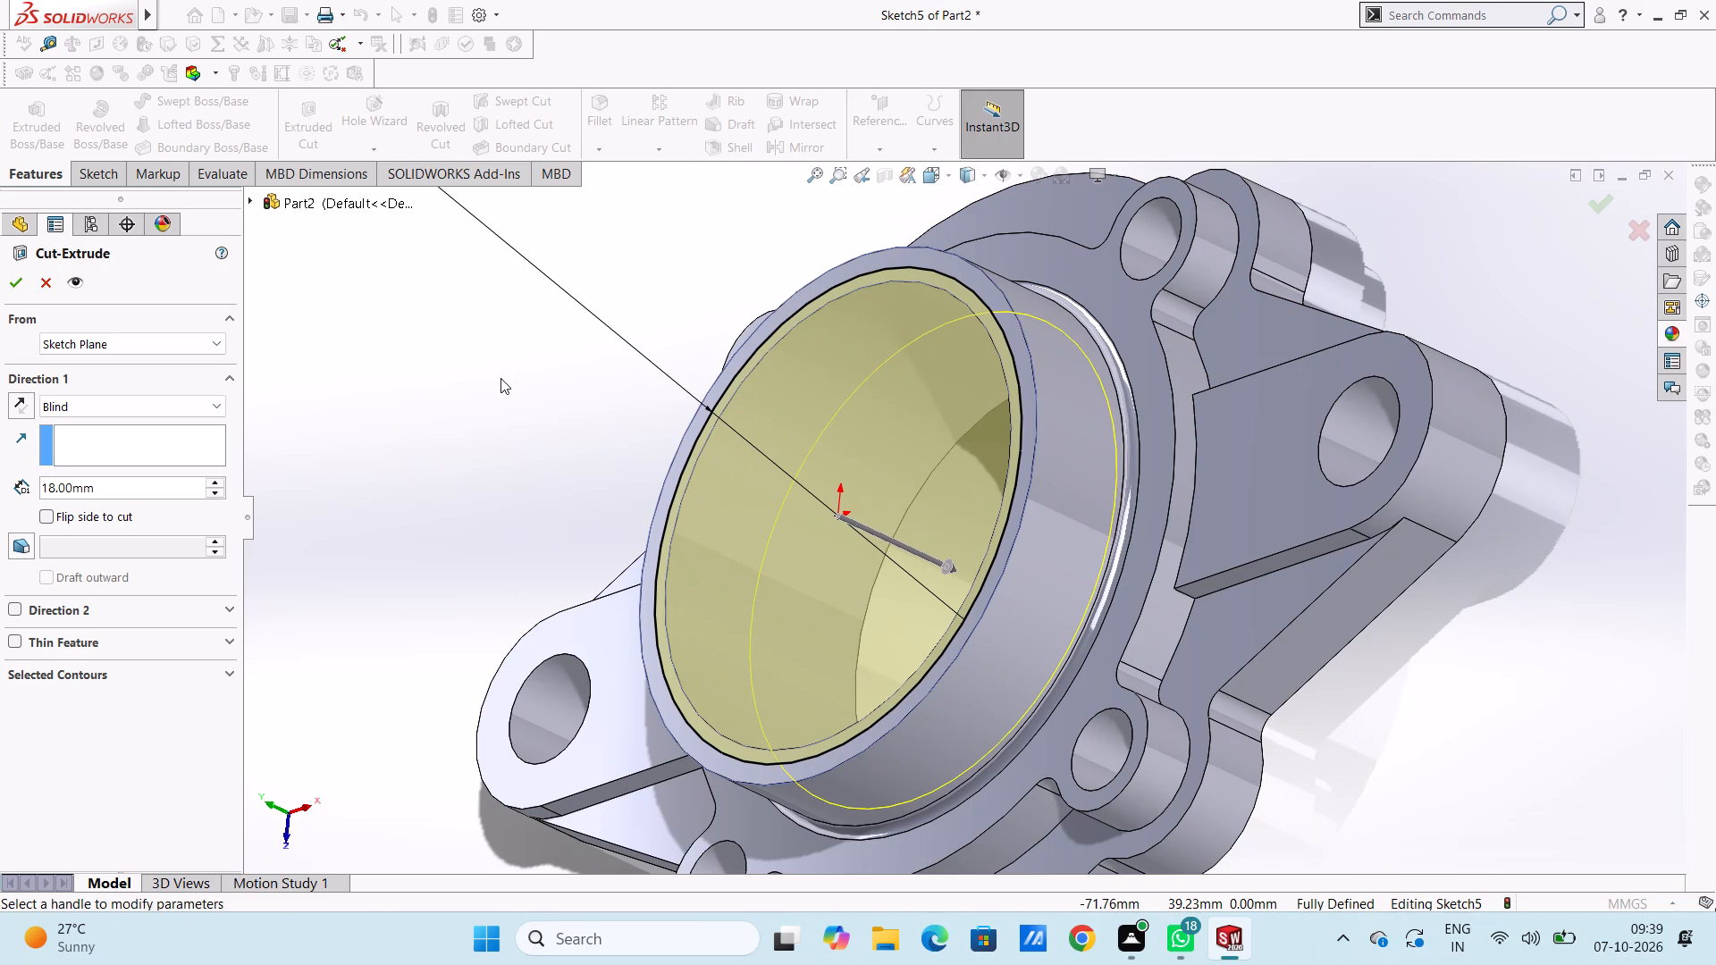
scroll(500, 378, up, 3)
middle_drag(573, 449, 572, 314)
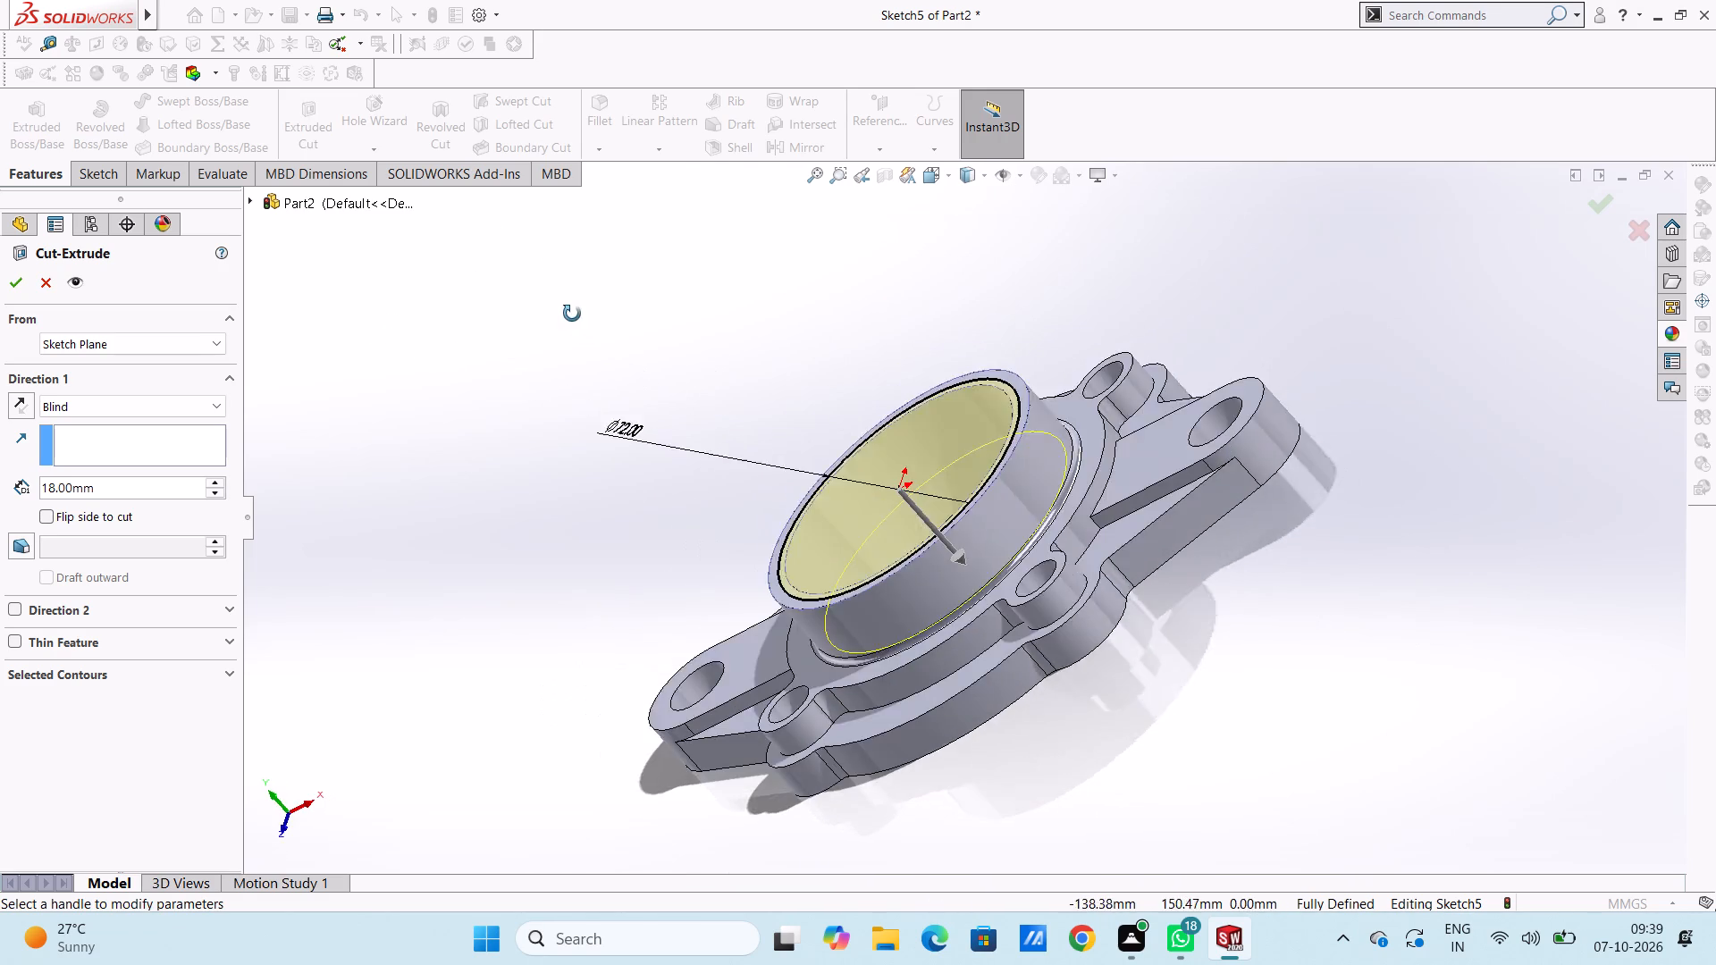
middle_drag(572, 314, 567, 305)
middle_drag(572, 507, 517, 408)
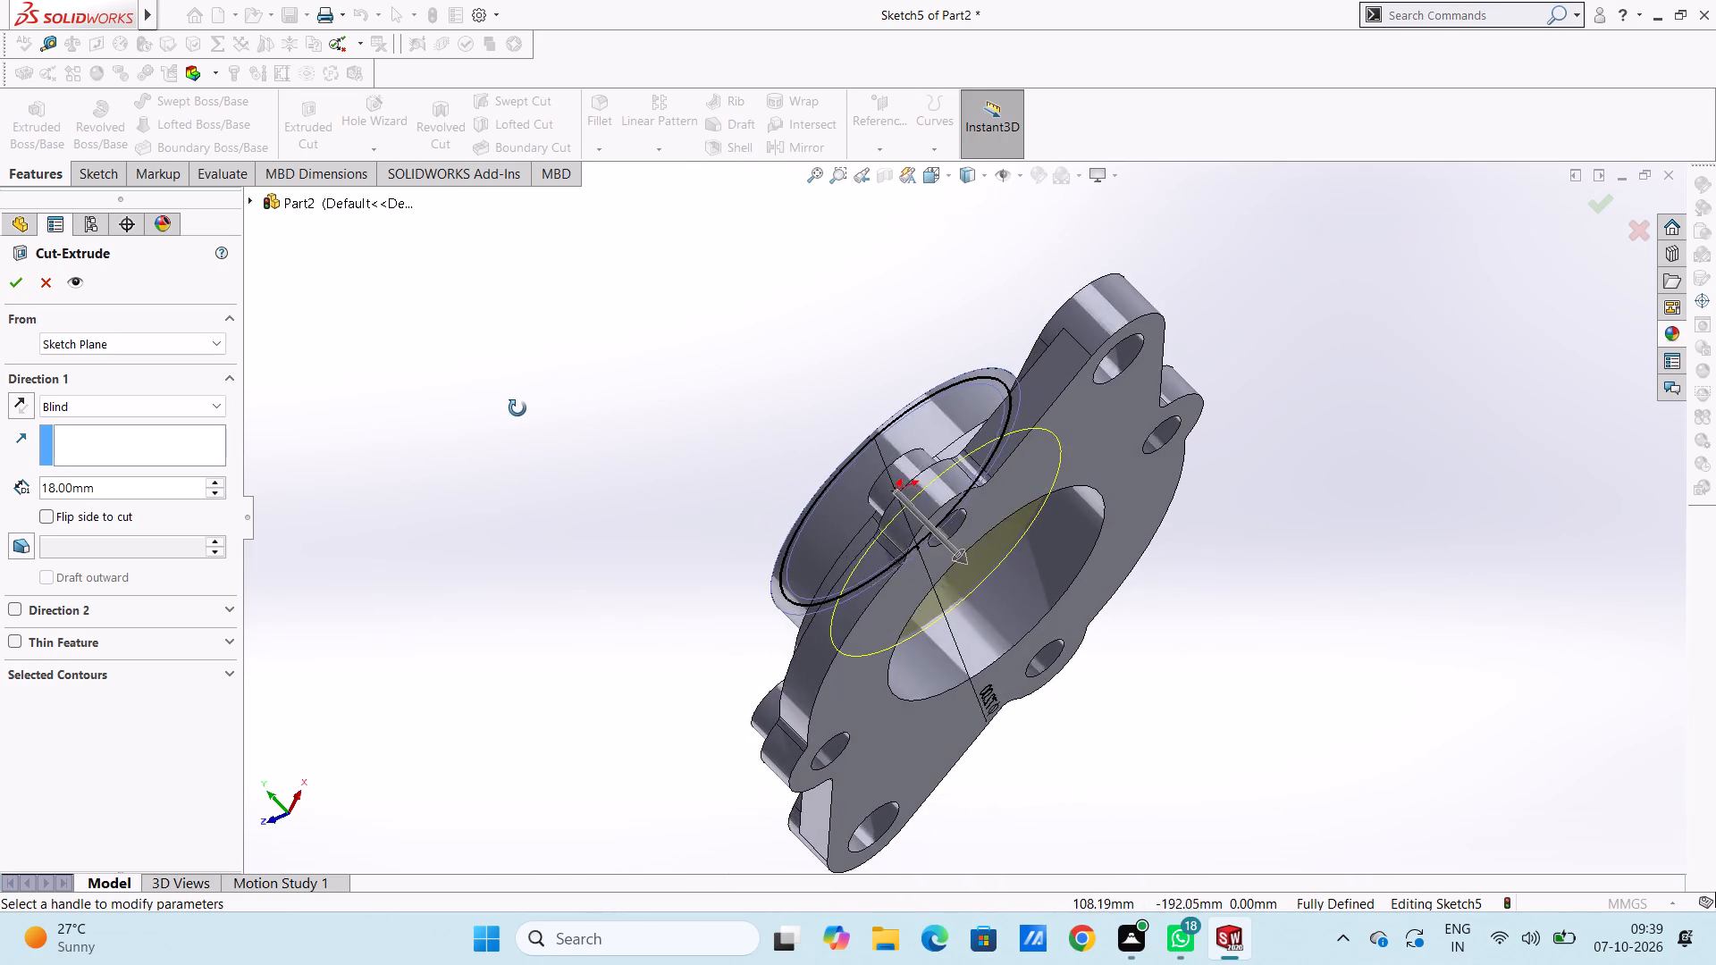
middle_drag(517, 408, 526, 415)
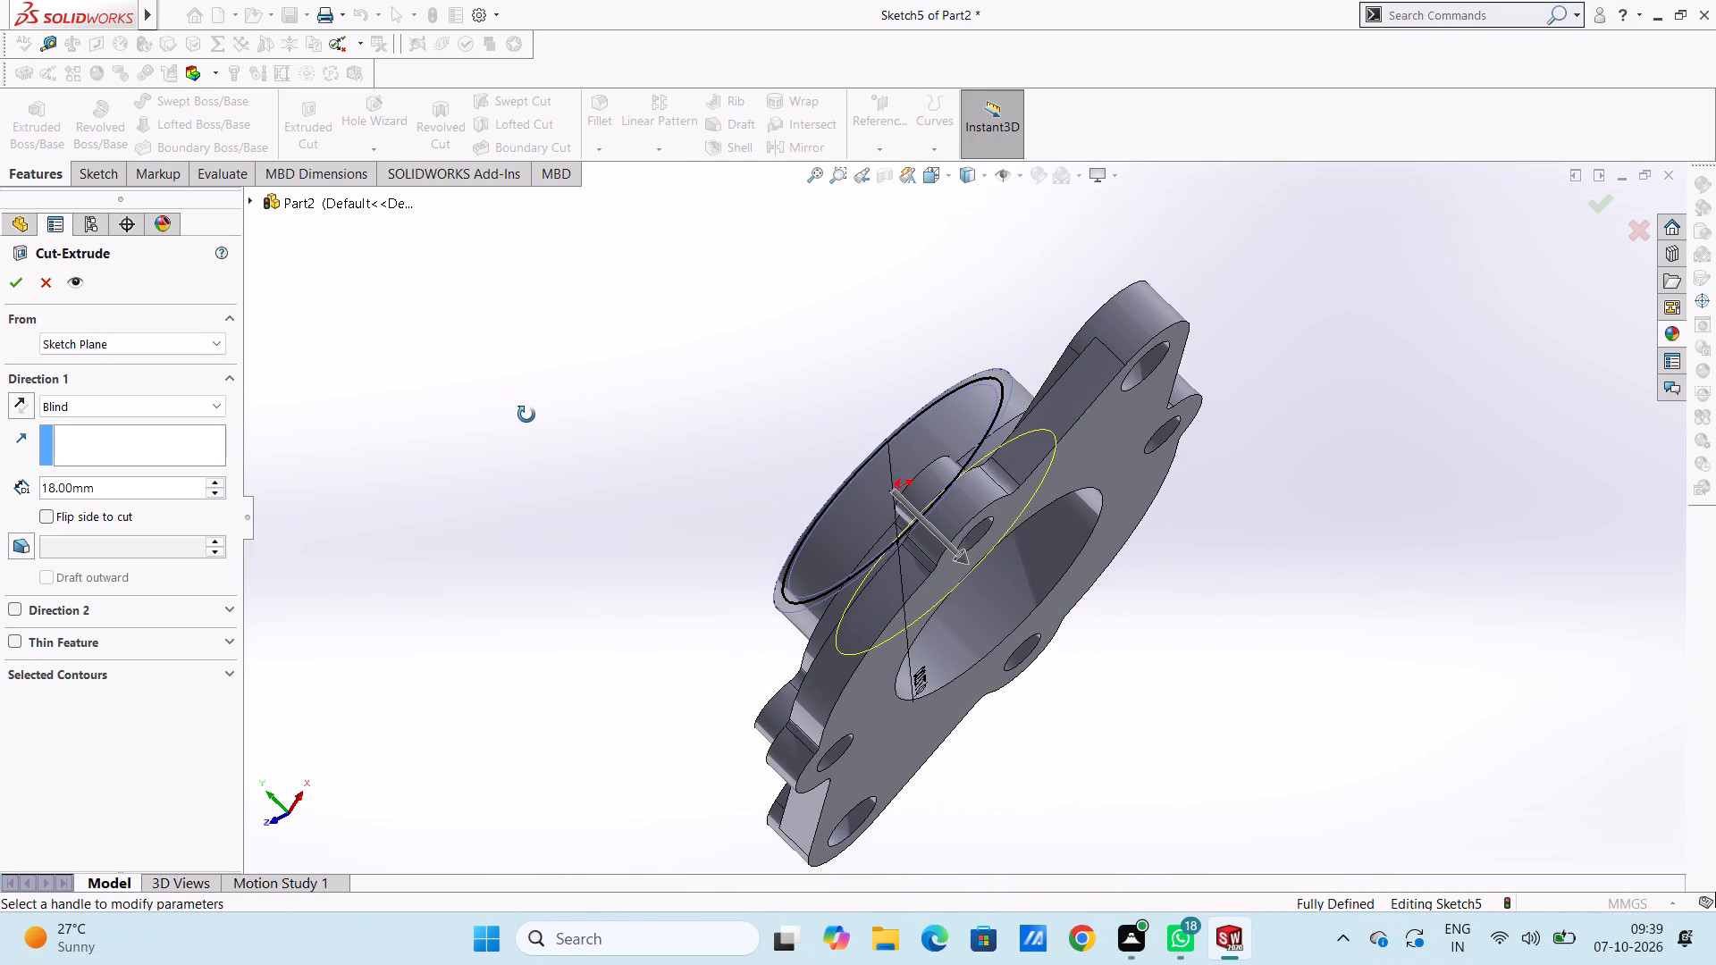
middle_drag(526, 415, 524, 424)
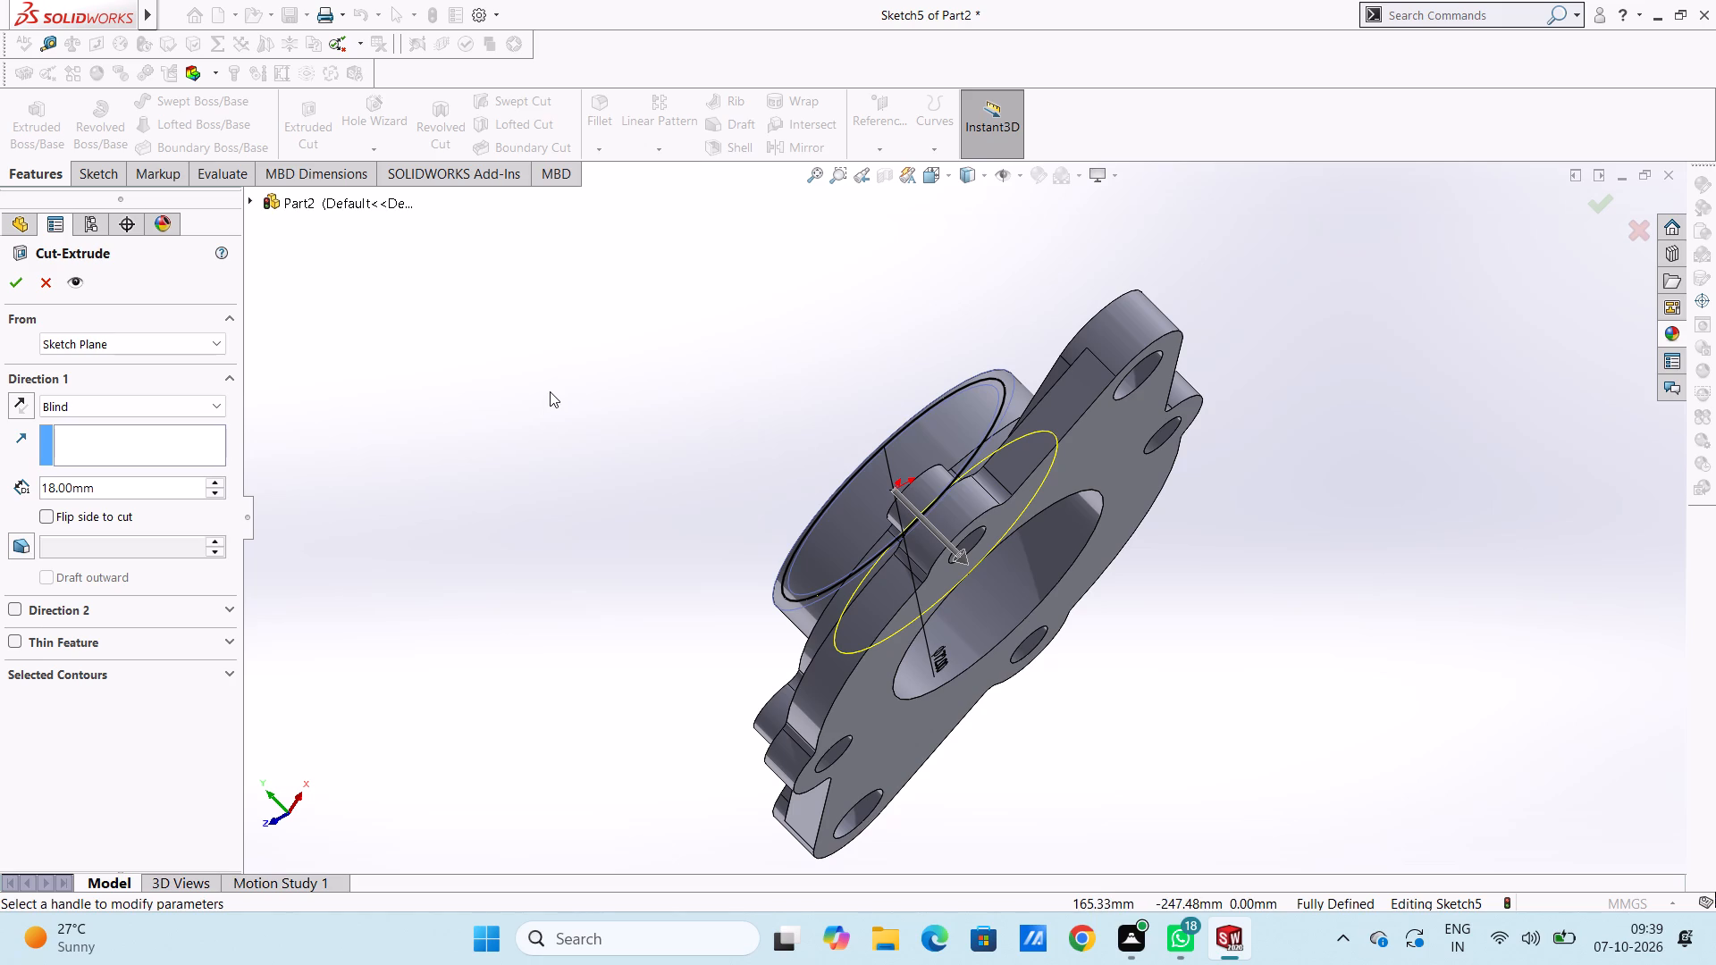
middle_drag(618, 413, 594, 434)
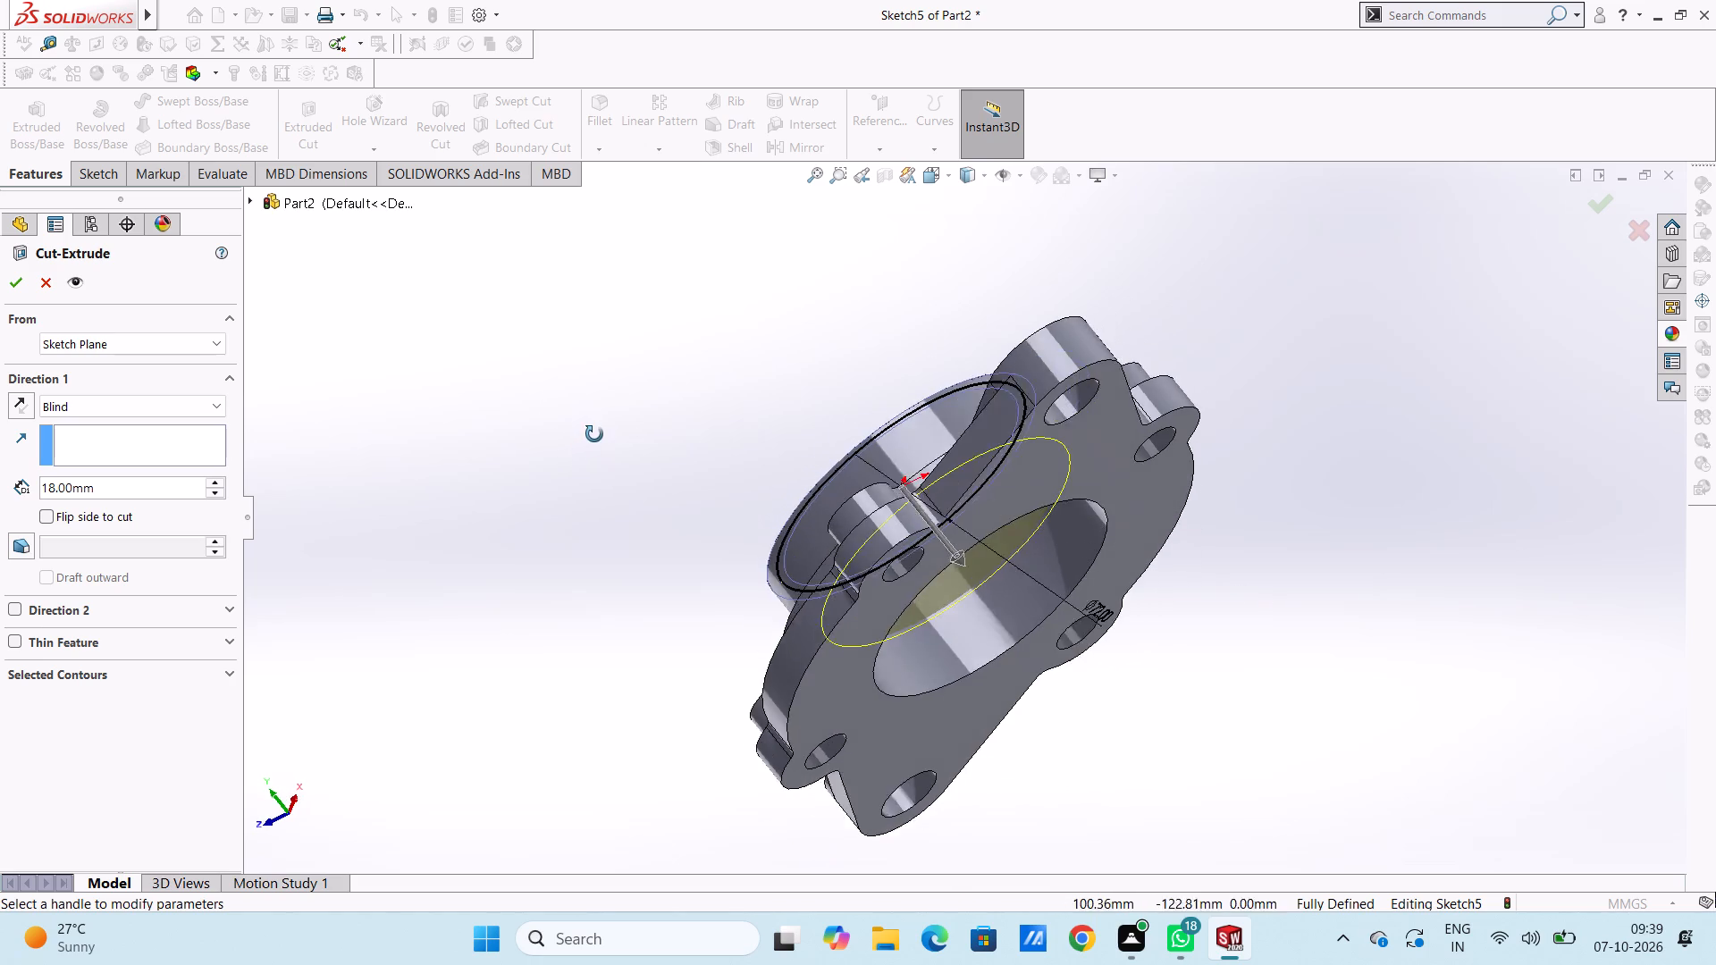
middle_drag(594, 434, 598, 435)
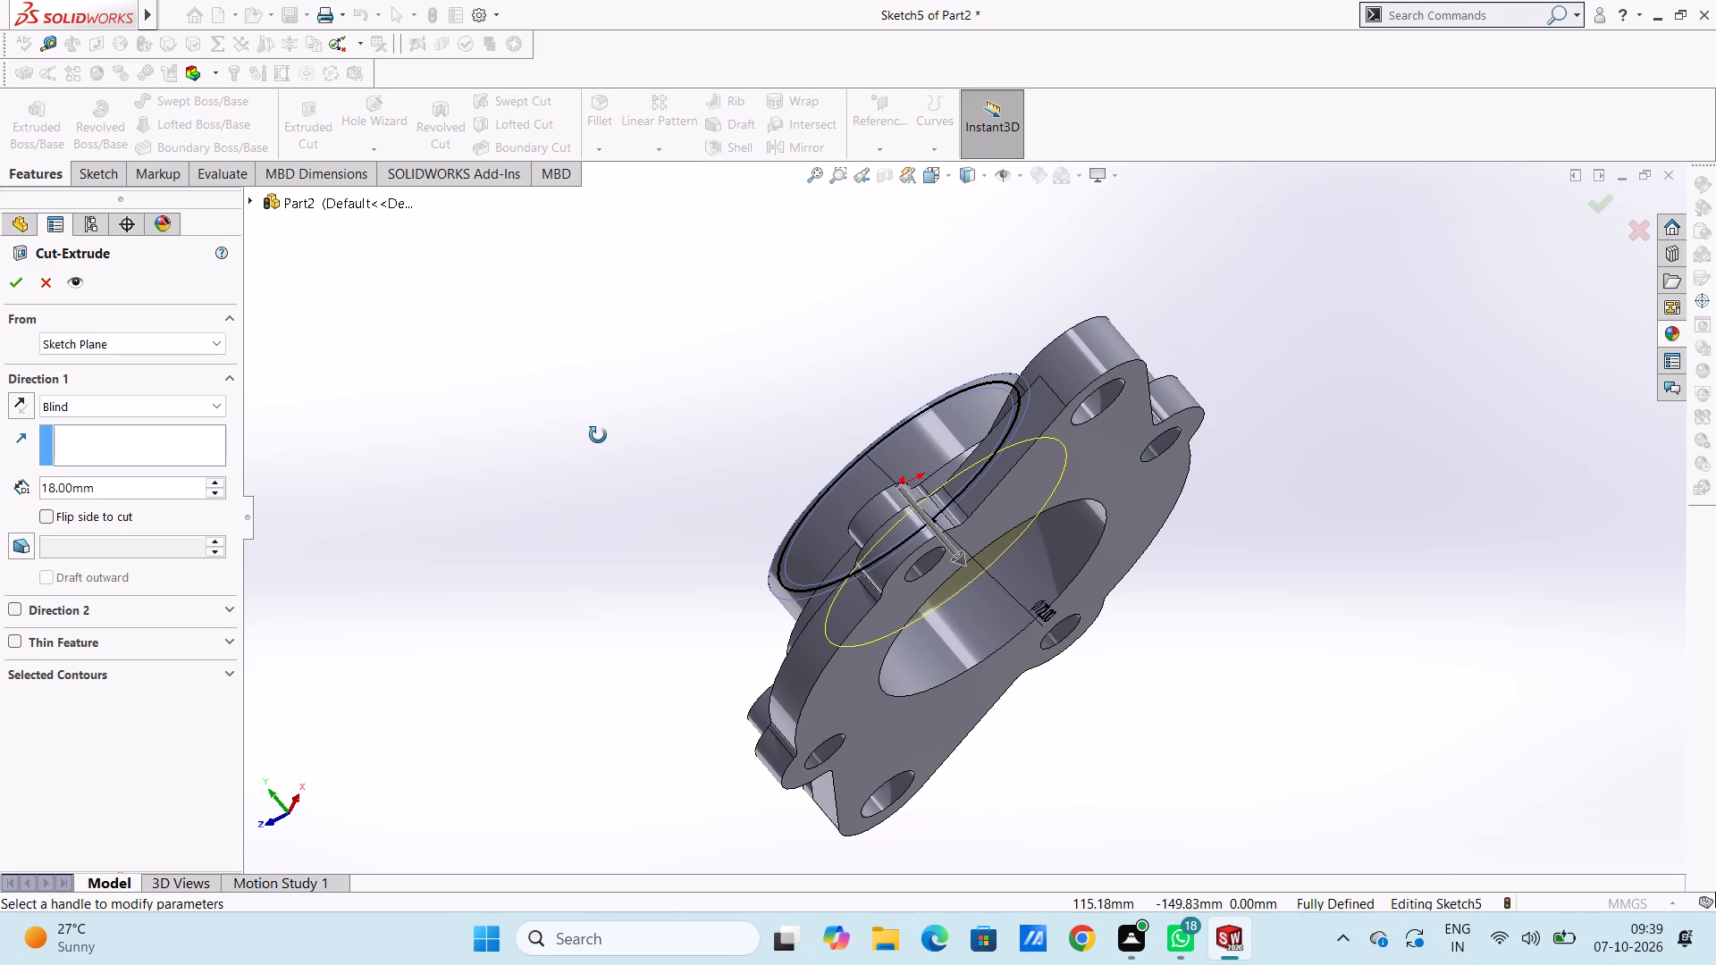
middle_drag(598, 435, 599, 437)
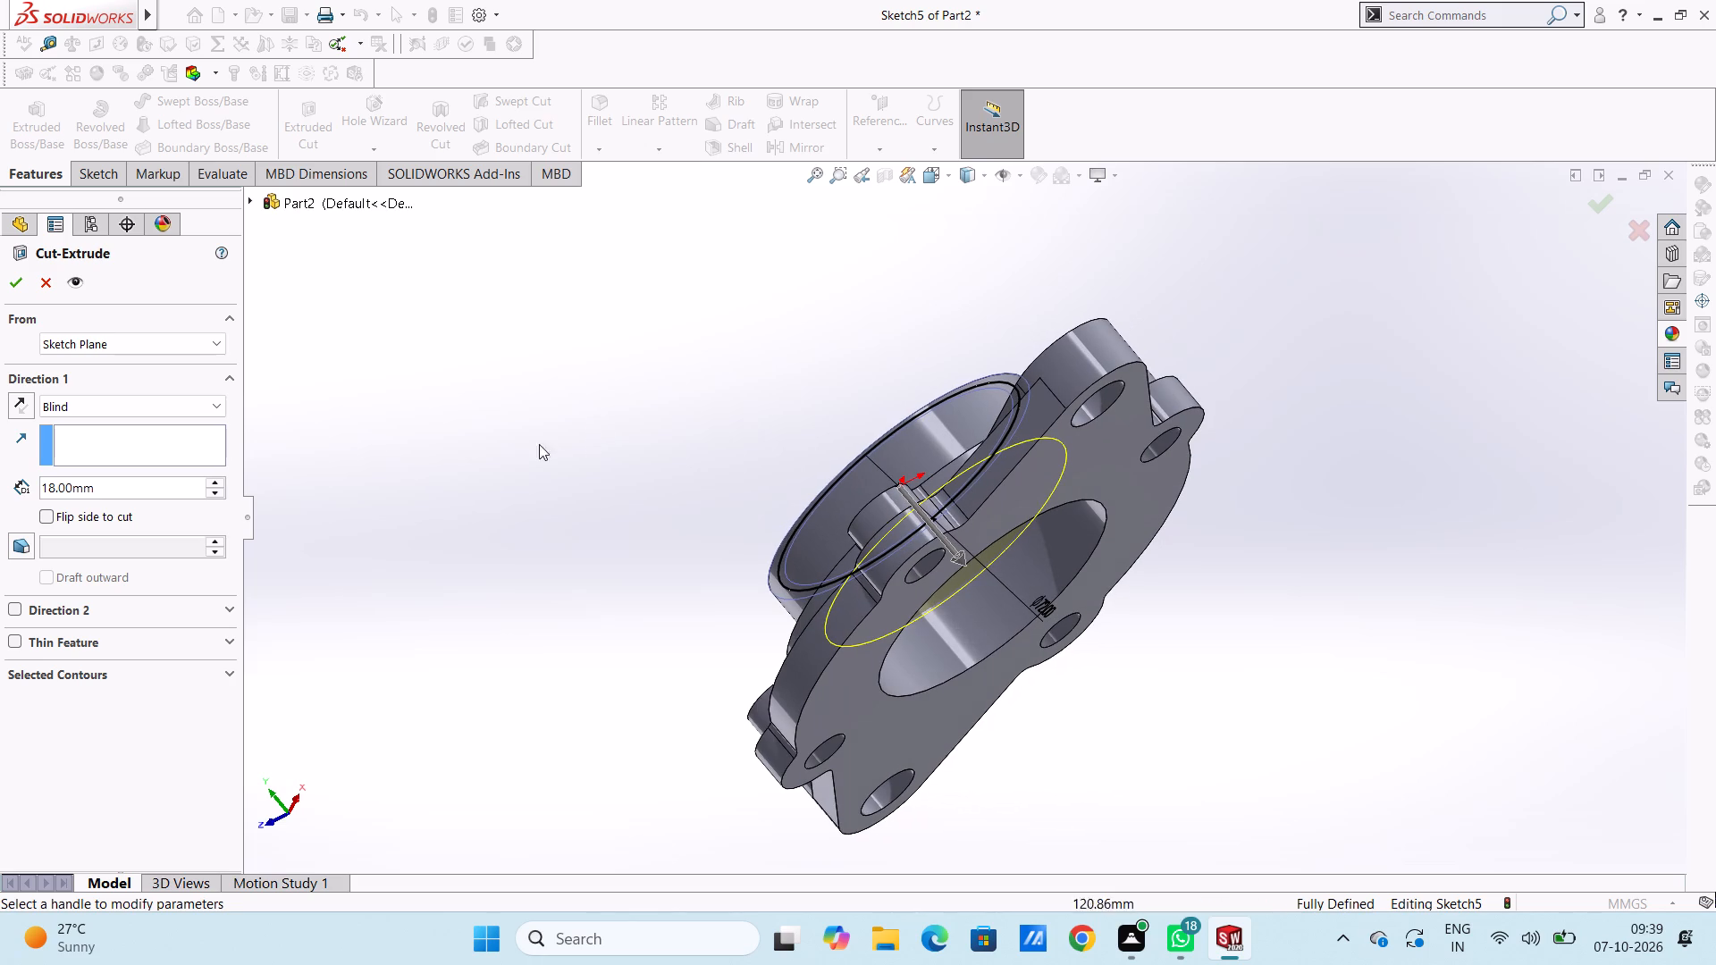
click(155, 493)
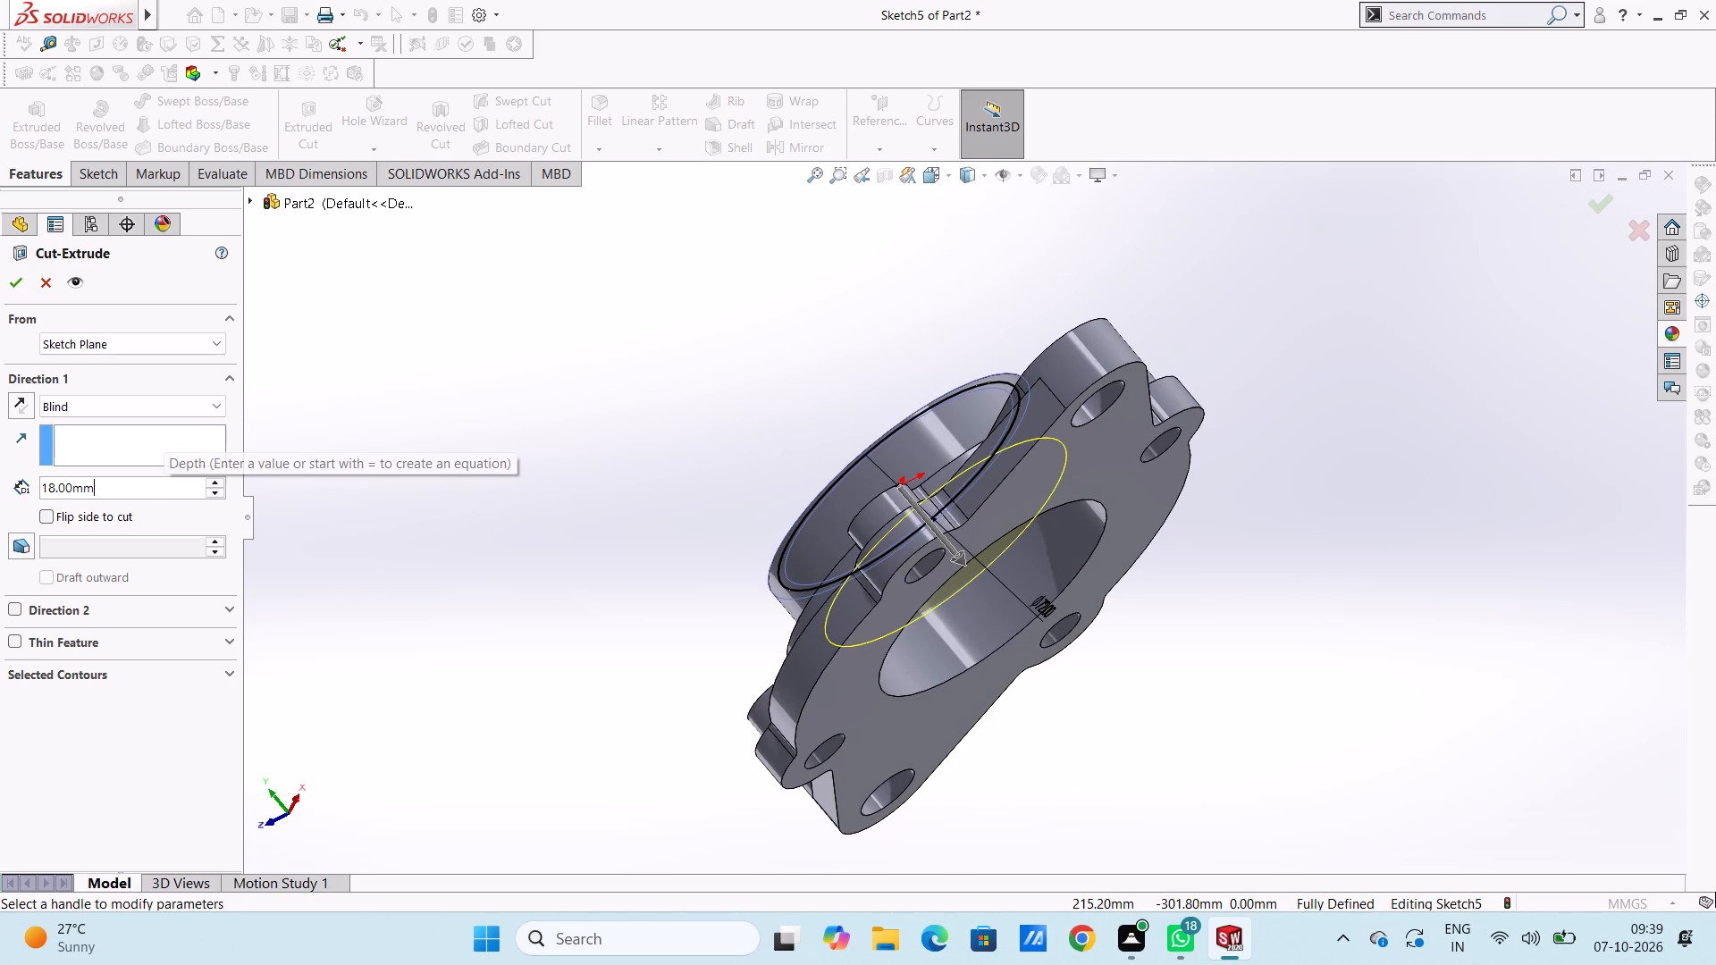
click(155, 492)
click(155, 492)
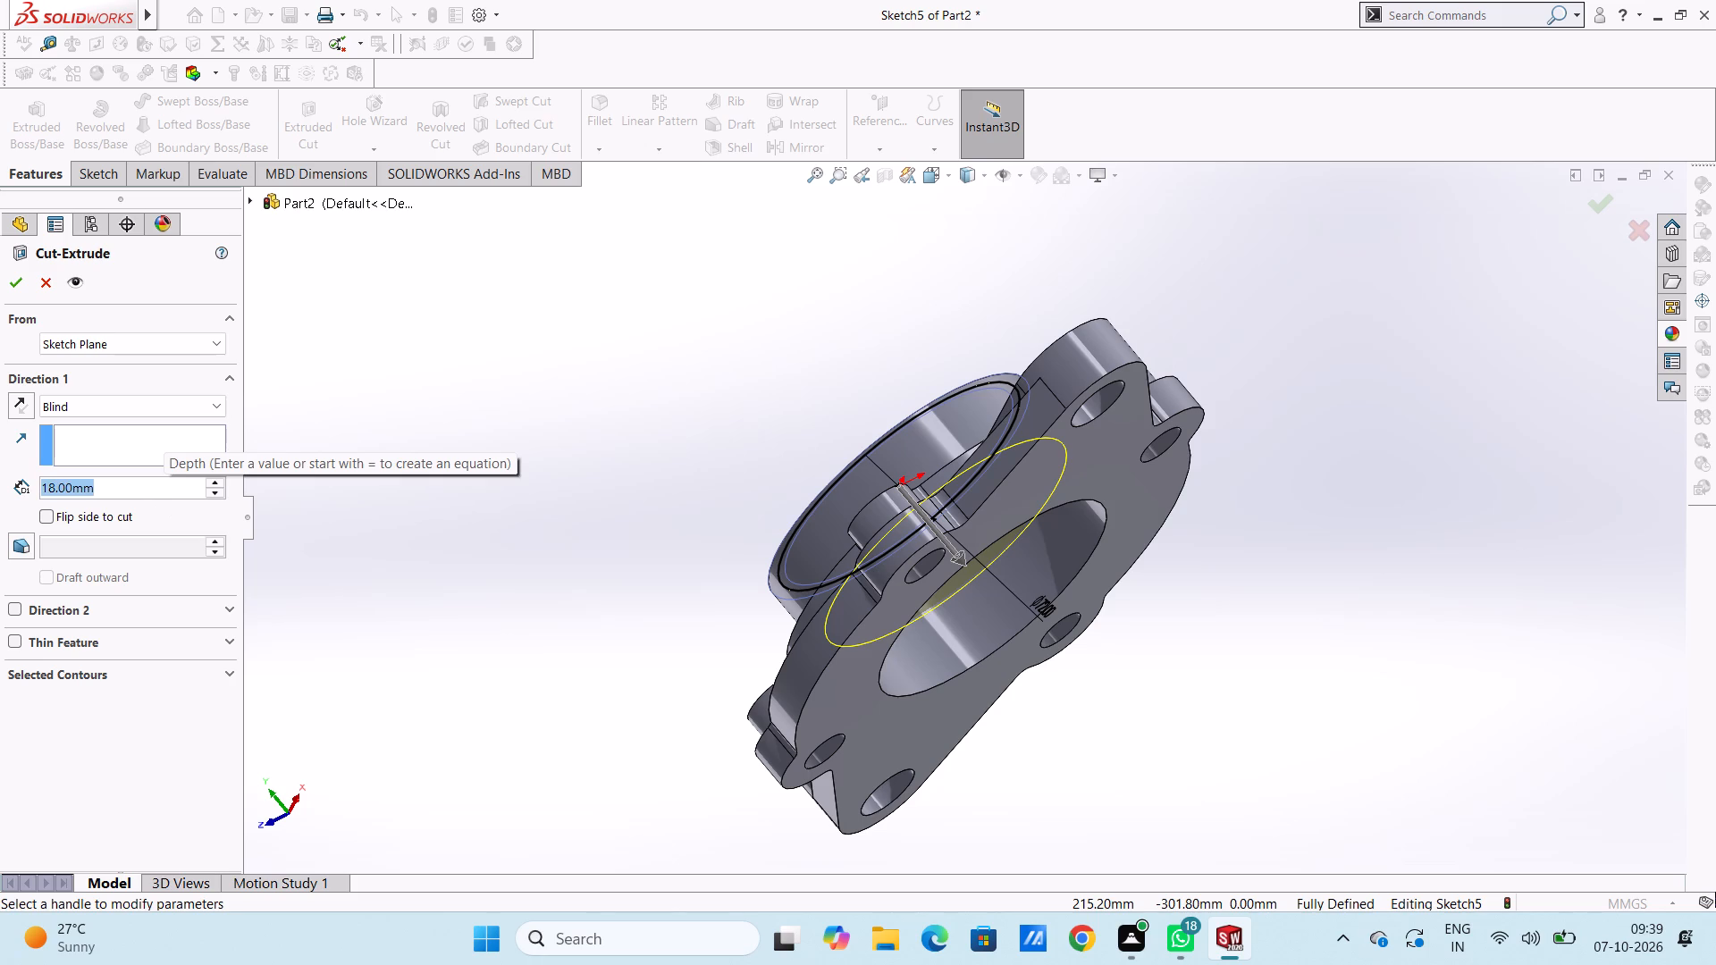
text(25)
key(Return)
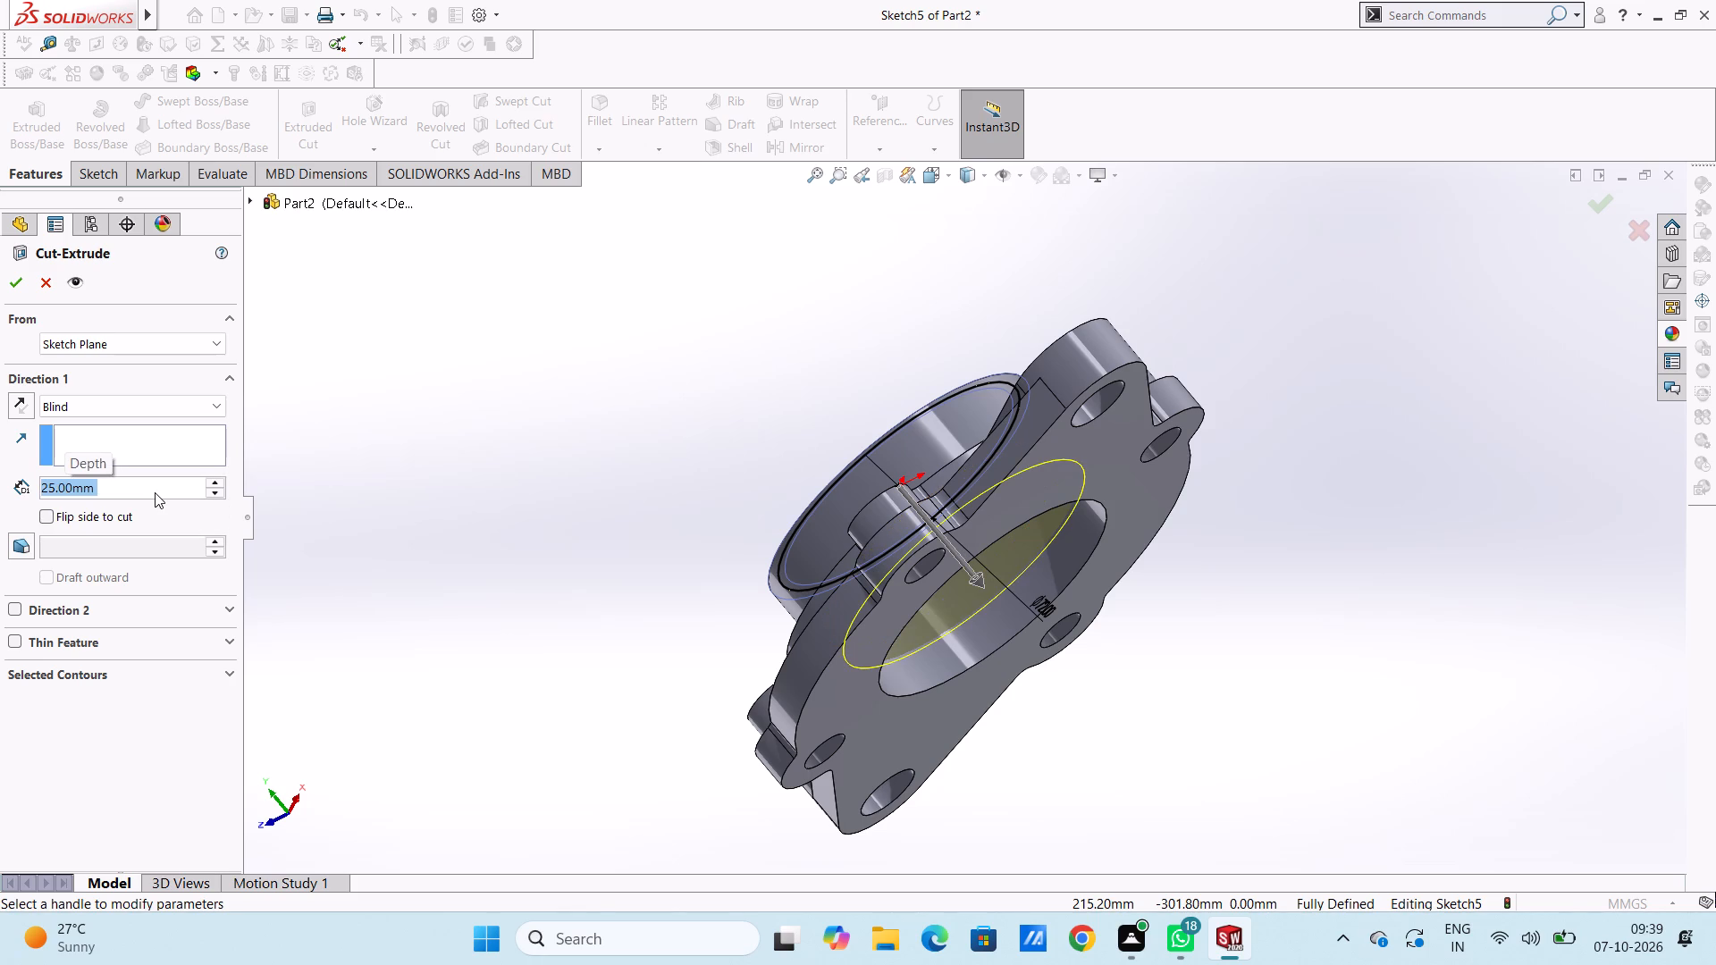
click(16, 285)
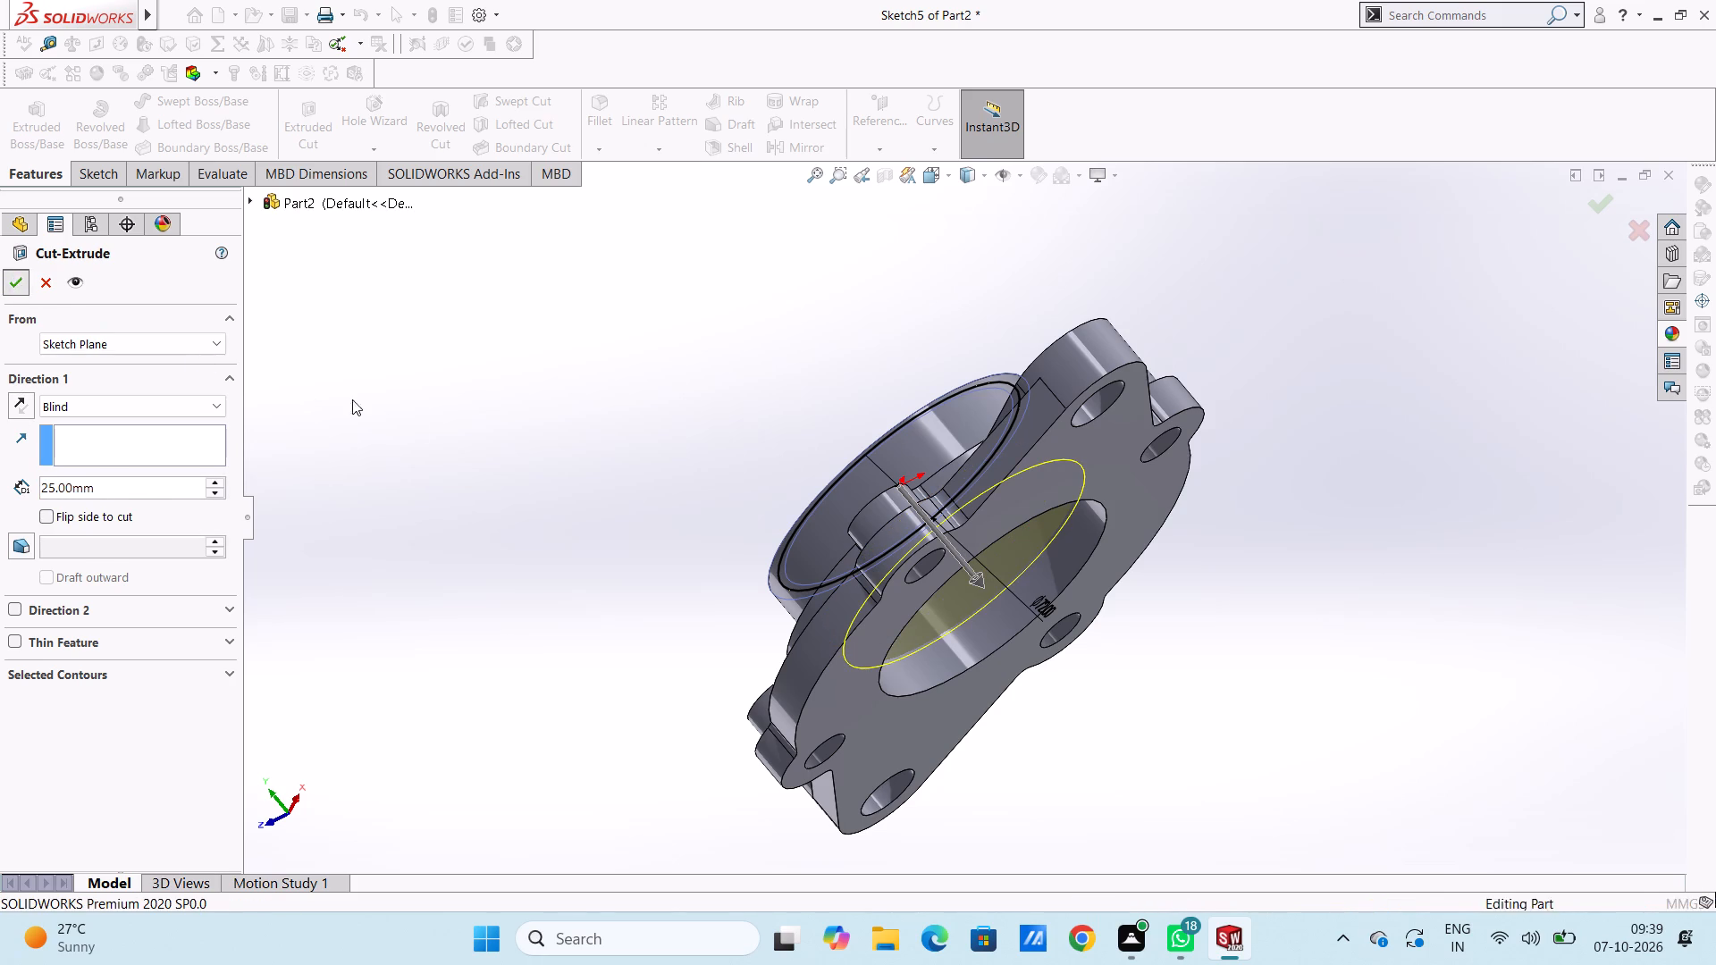
click(424, 421)
Chamfer the inner edge of the collar's top rim, around the 72 mm bore, with a 1 mm distance at 45 degrees.
middle_drag(473, 449, 650, 563)
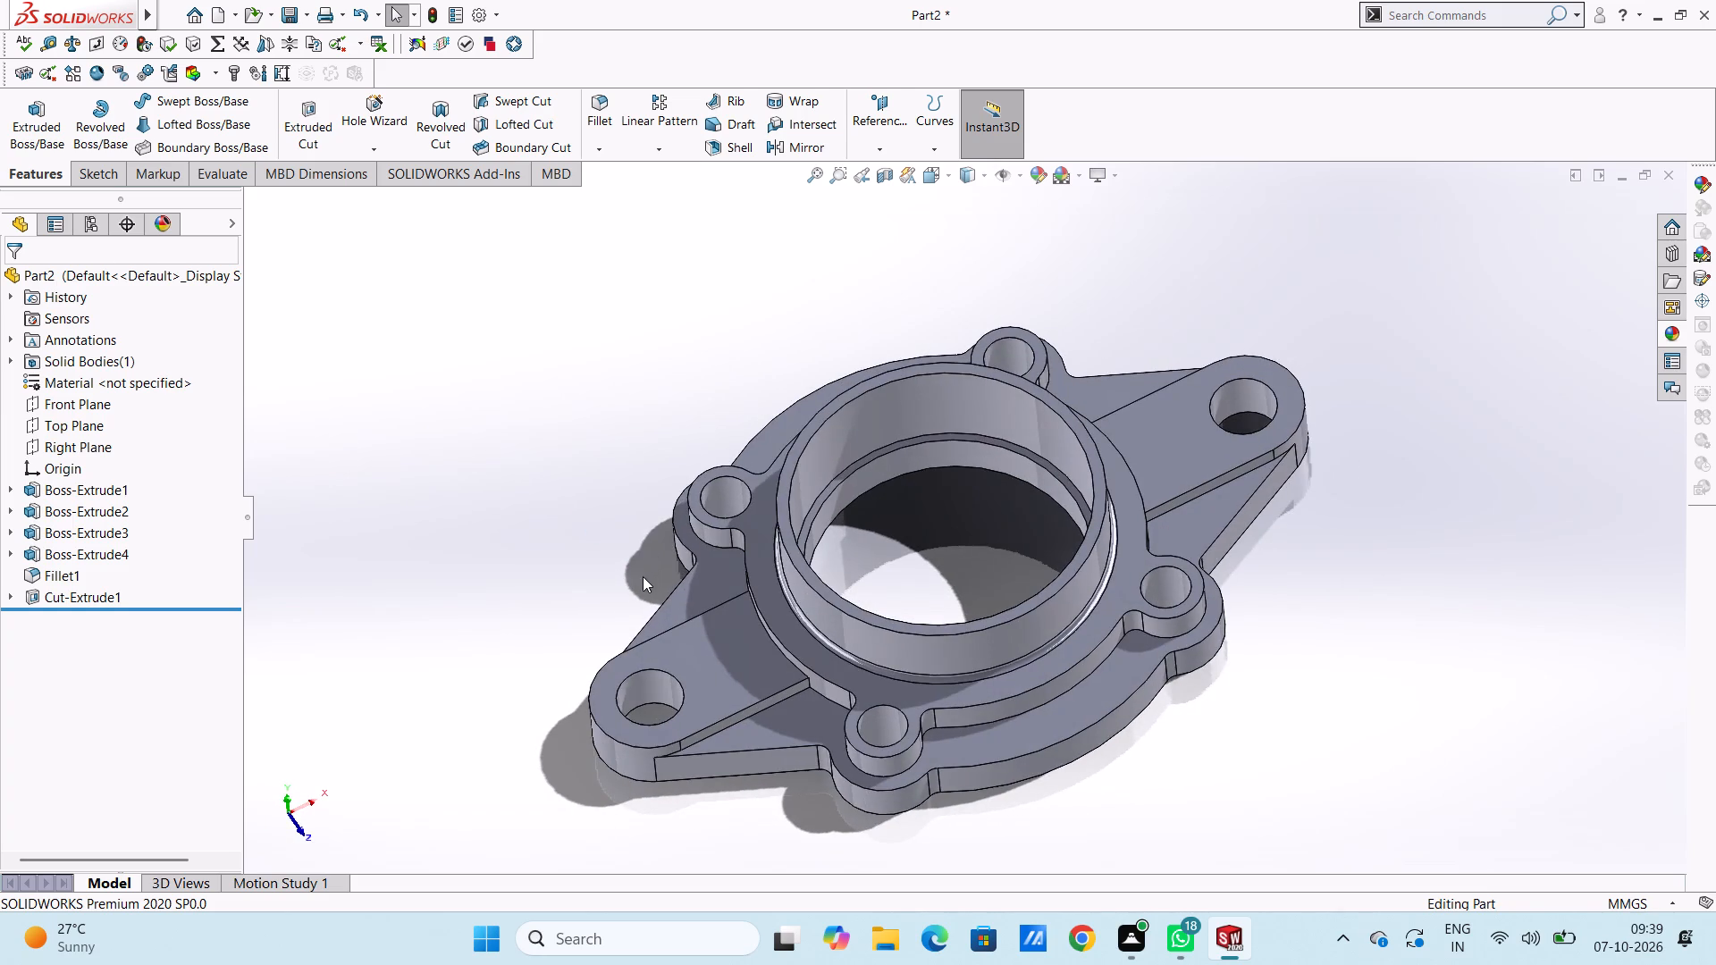
middle_drag(615, 594, 541, 596)
scroll(541, 596, down, 1)
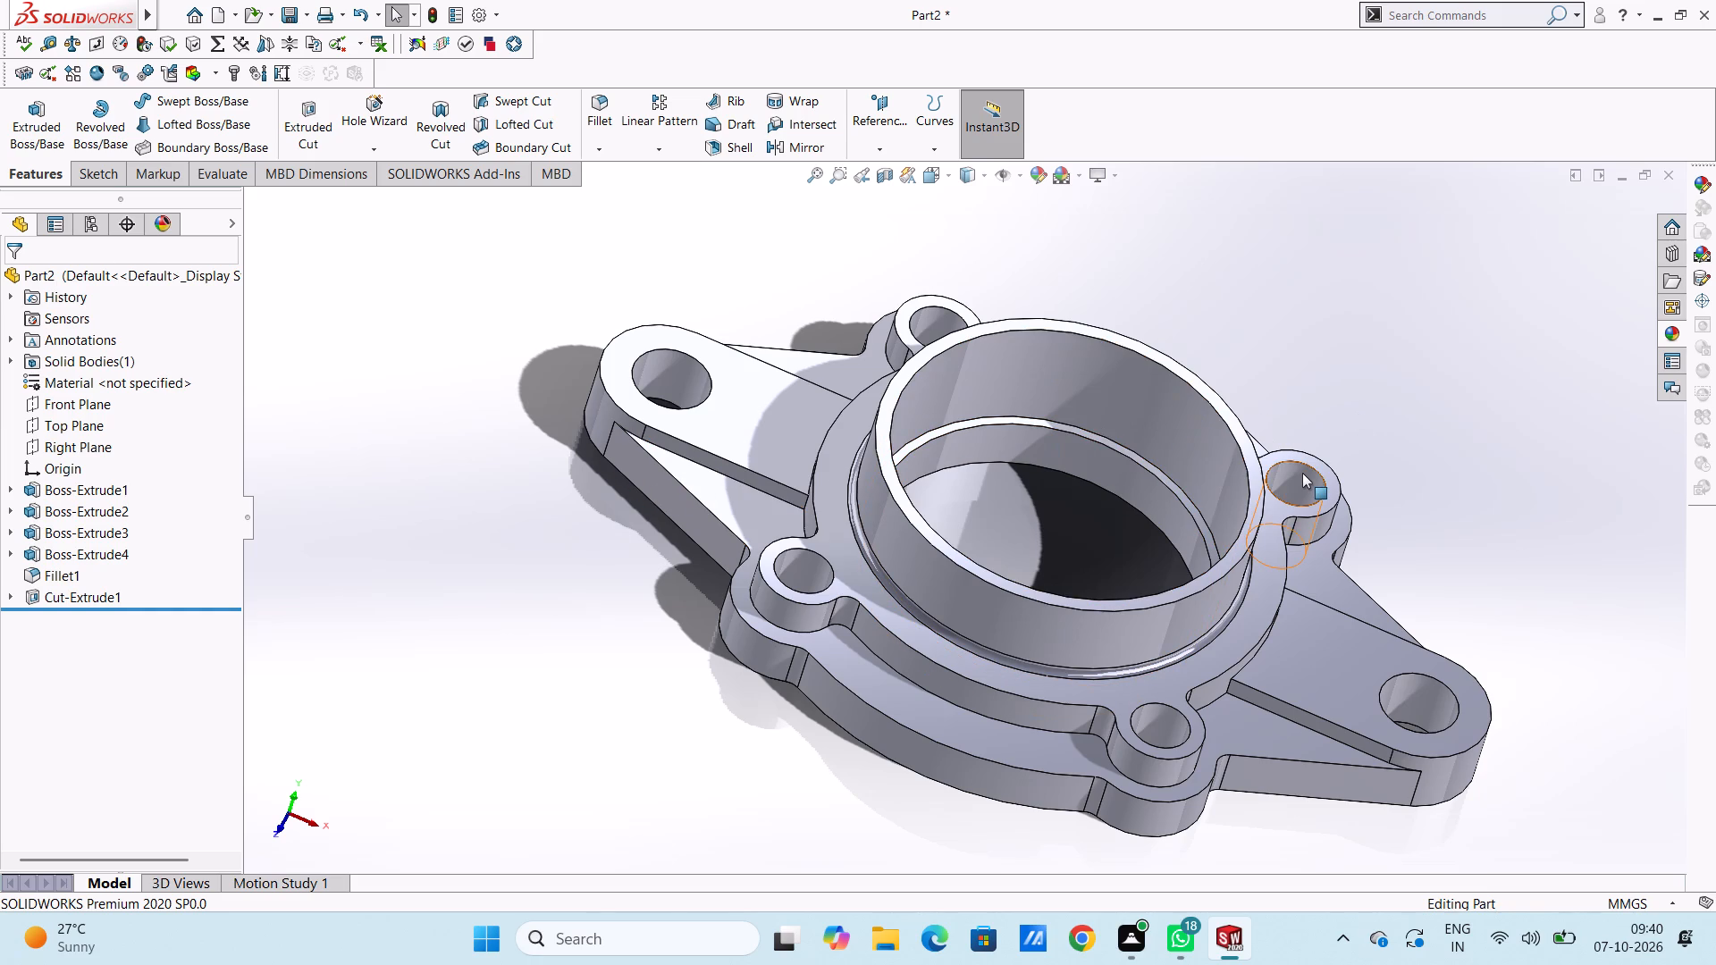
middle_click(1554, 463)
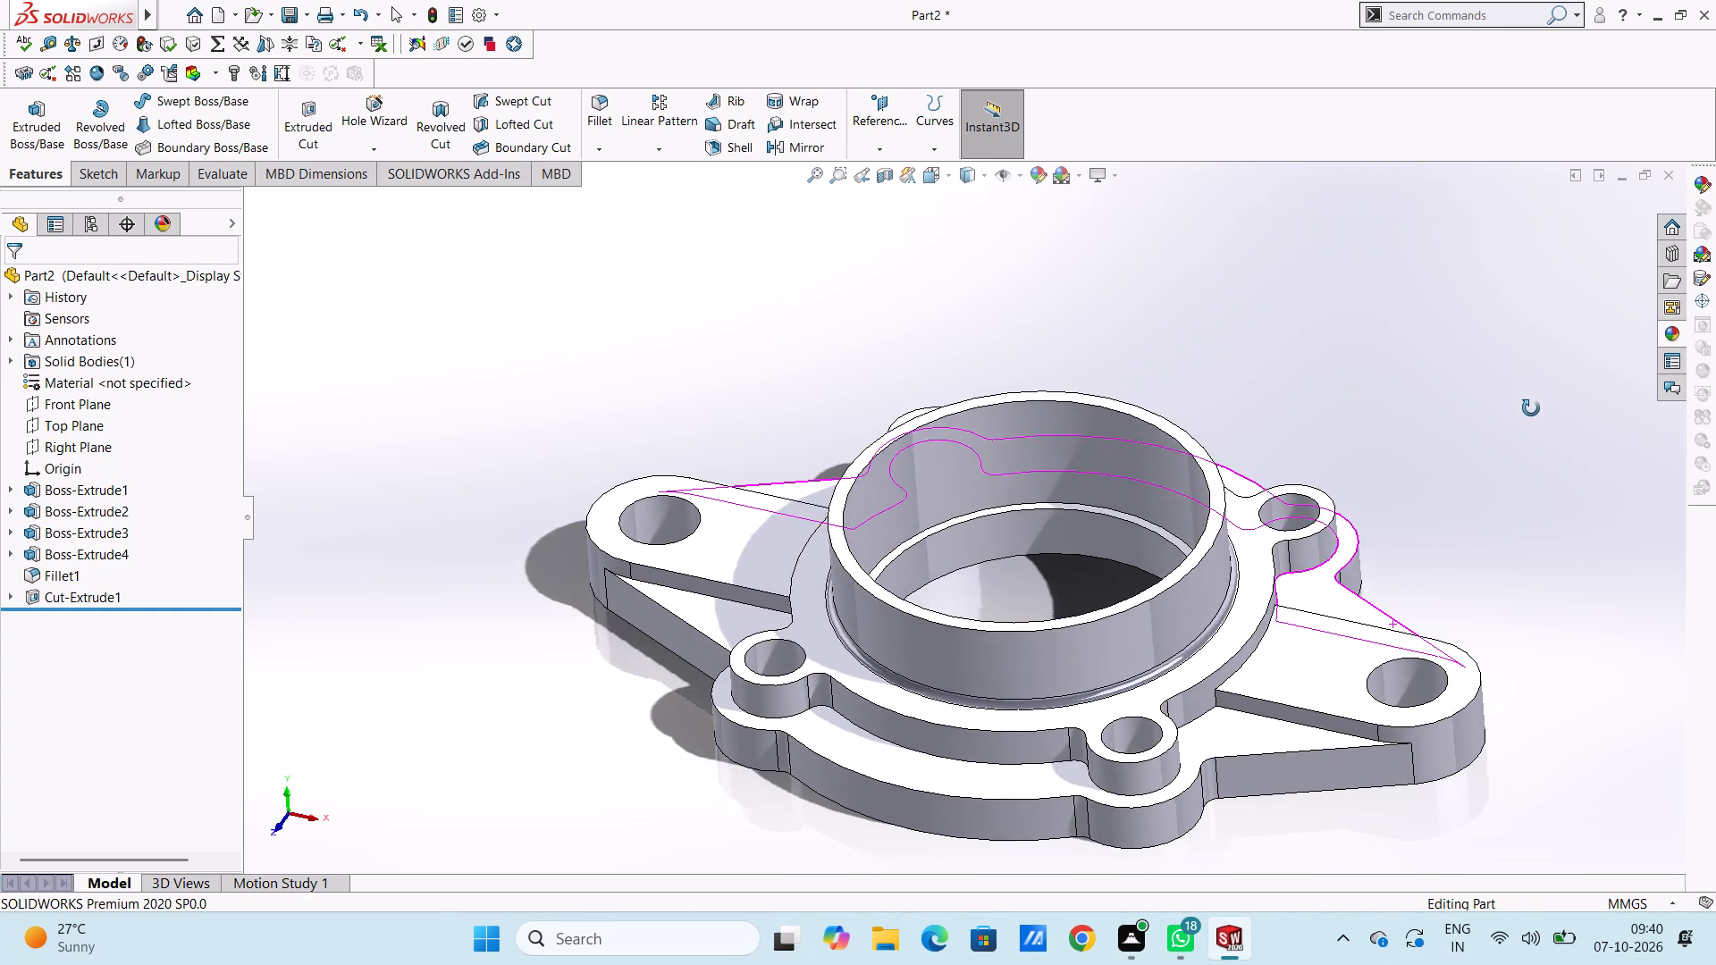
scroll(1277, 381, down, 5)
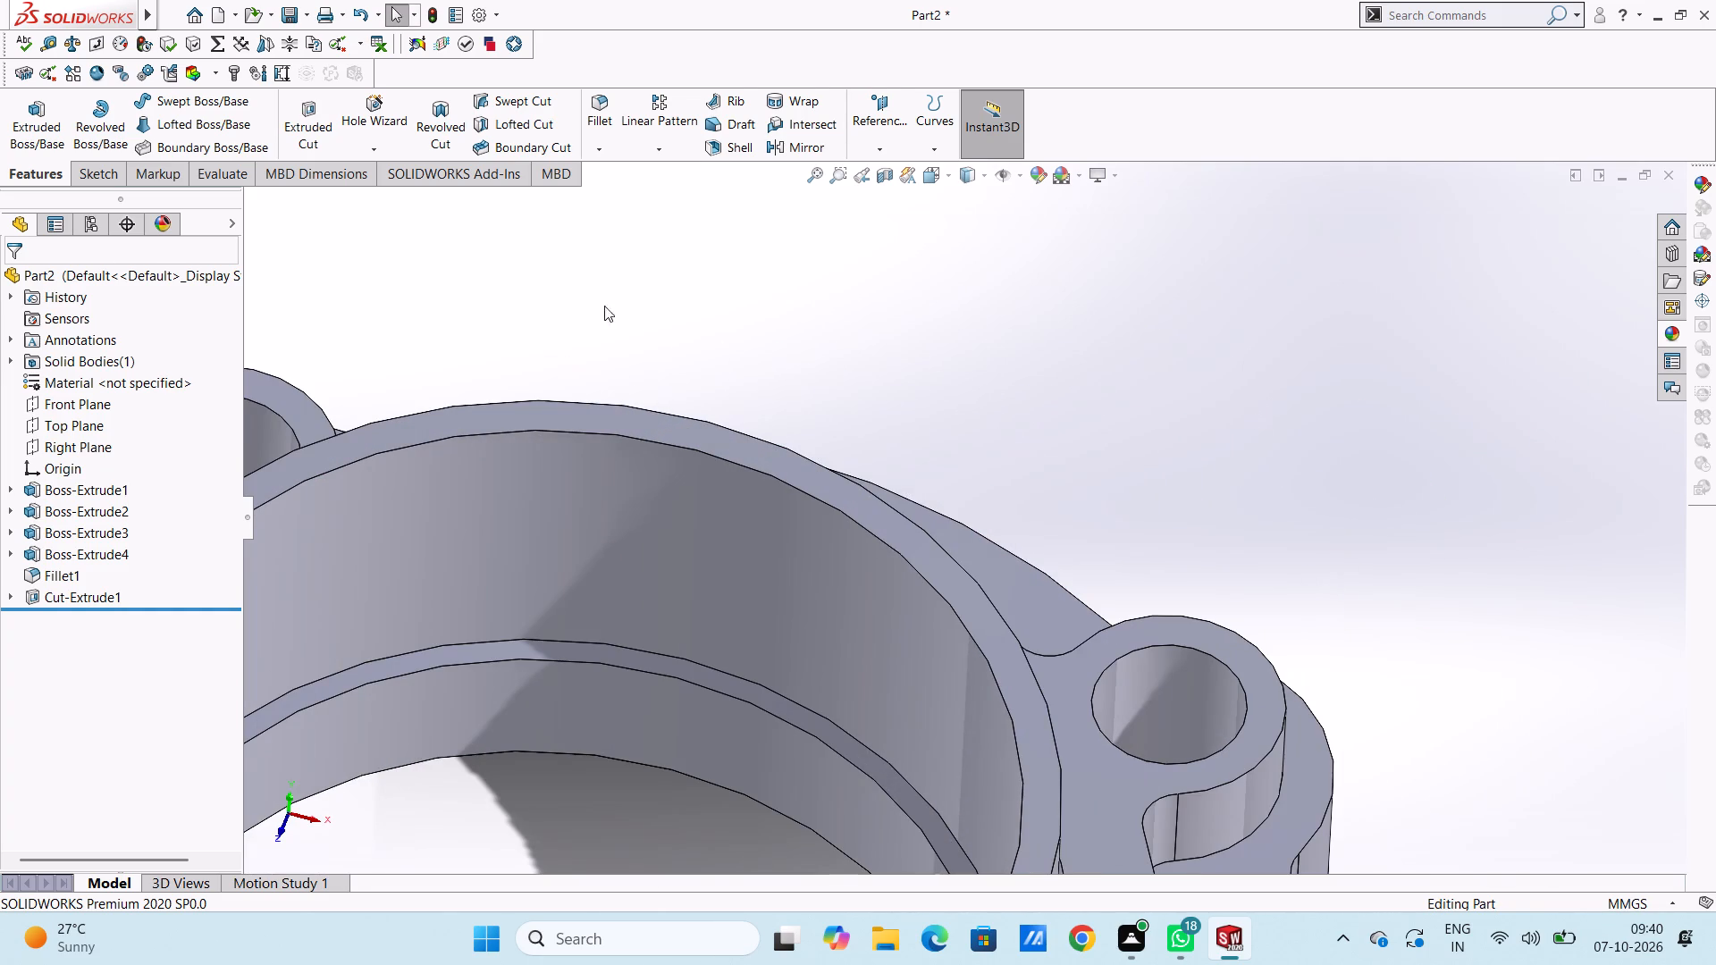
click(604, 145)
click(625, 185)
click(695, 450)
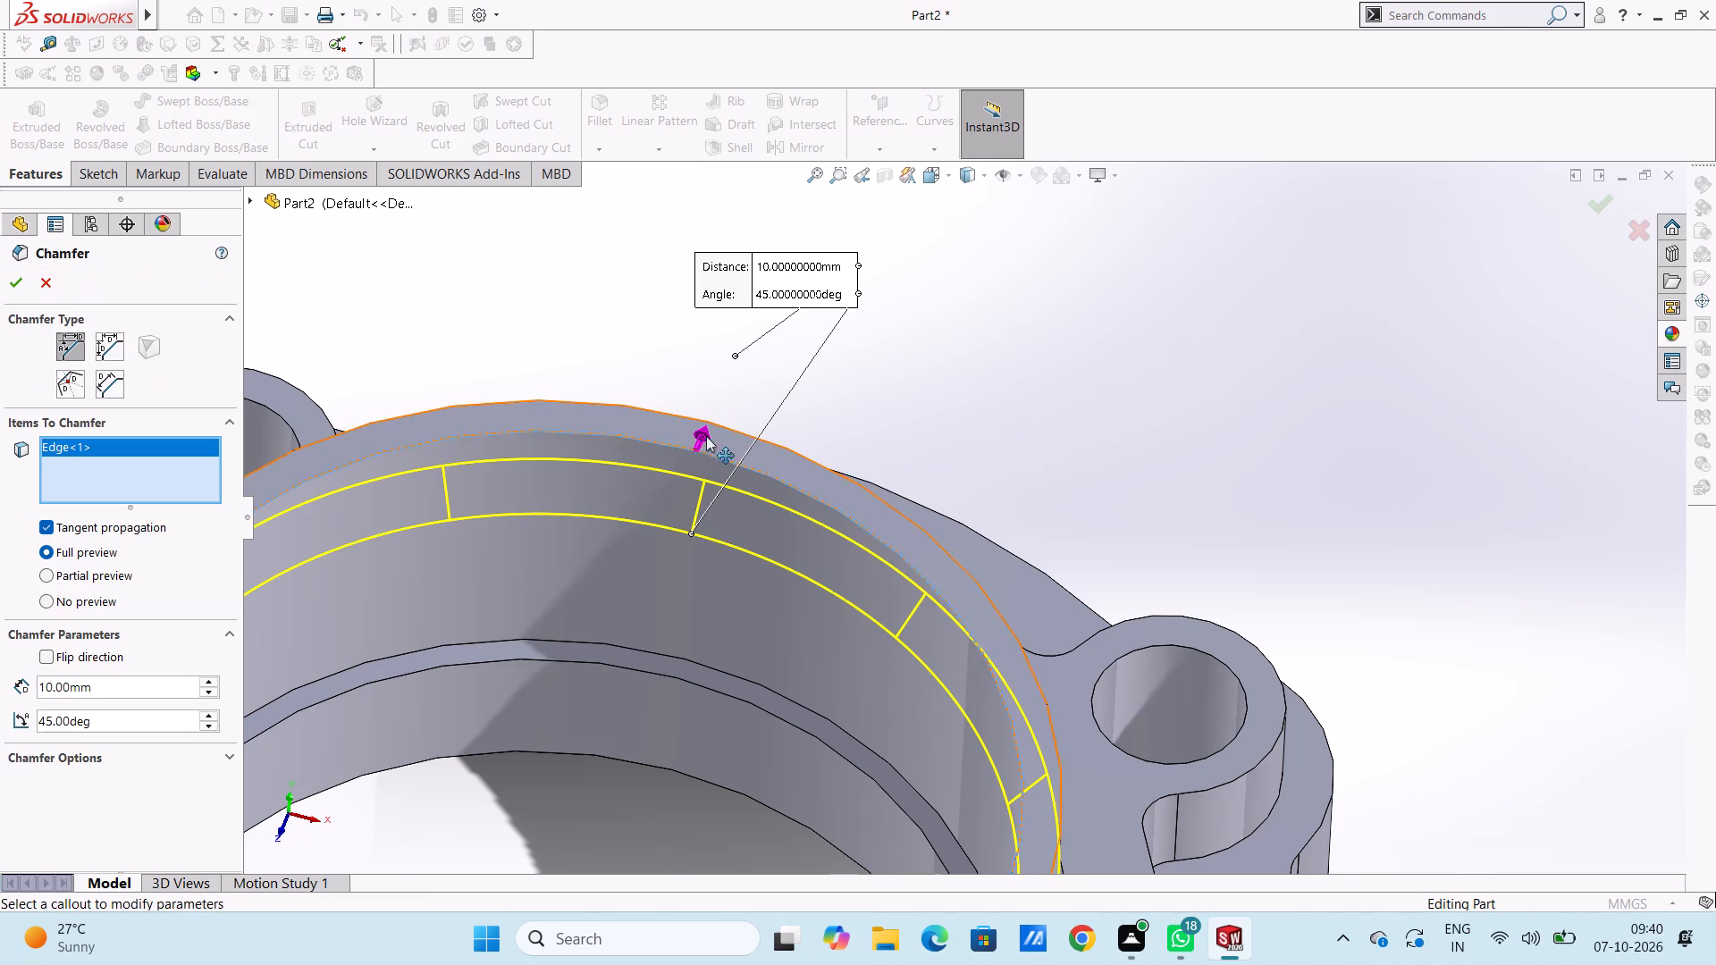
scroll(1053, 354, up, 5)
middle_drag(1050, 382, 1012, 323)
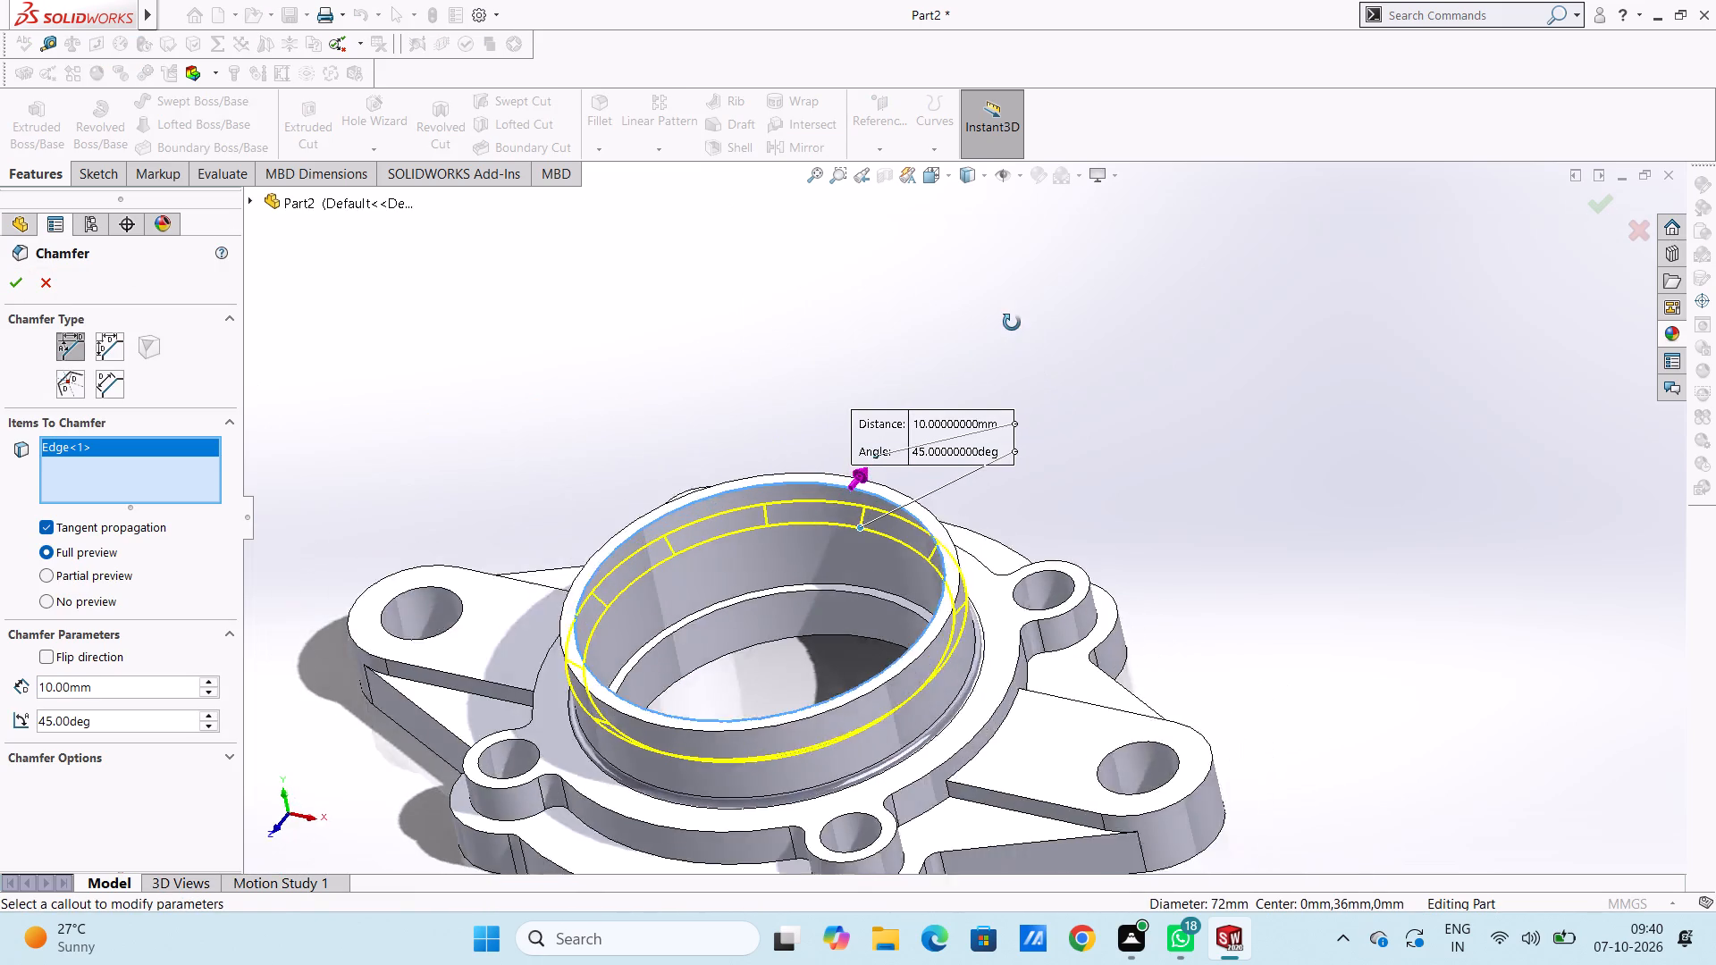
middle_drag(1012, 323, 1005, 285)
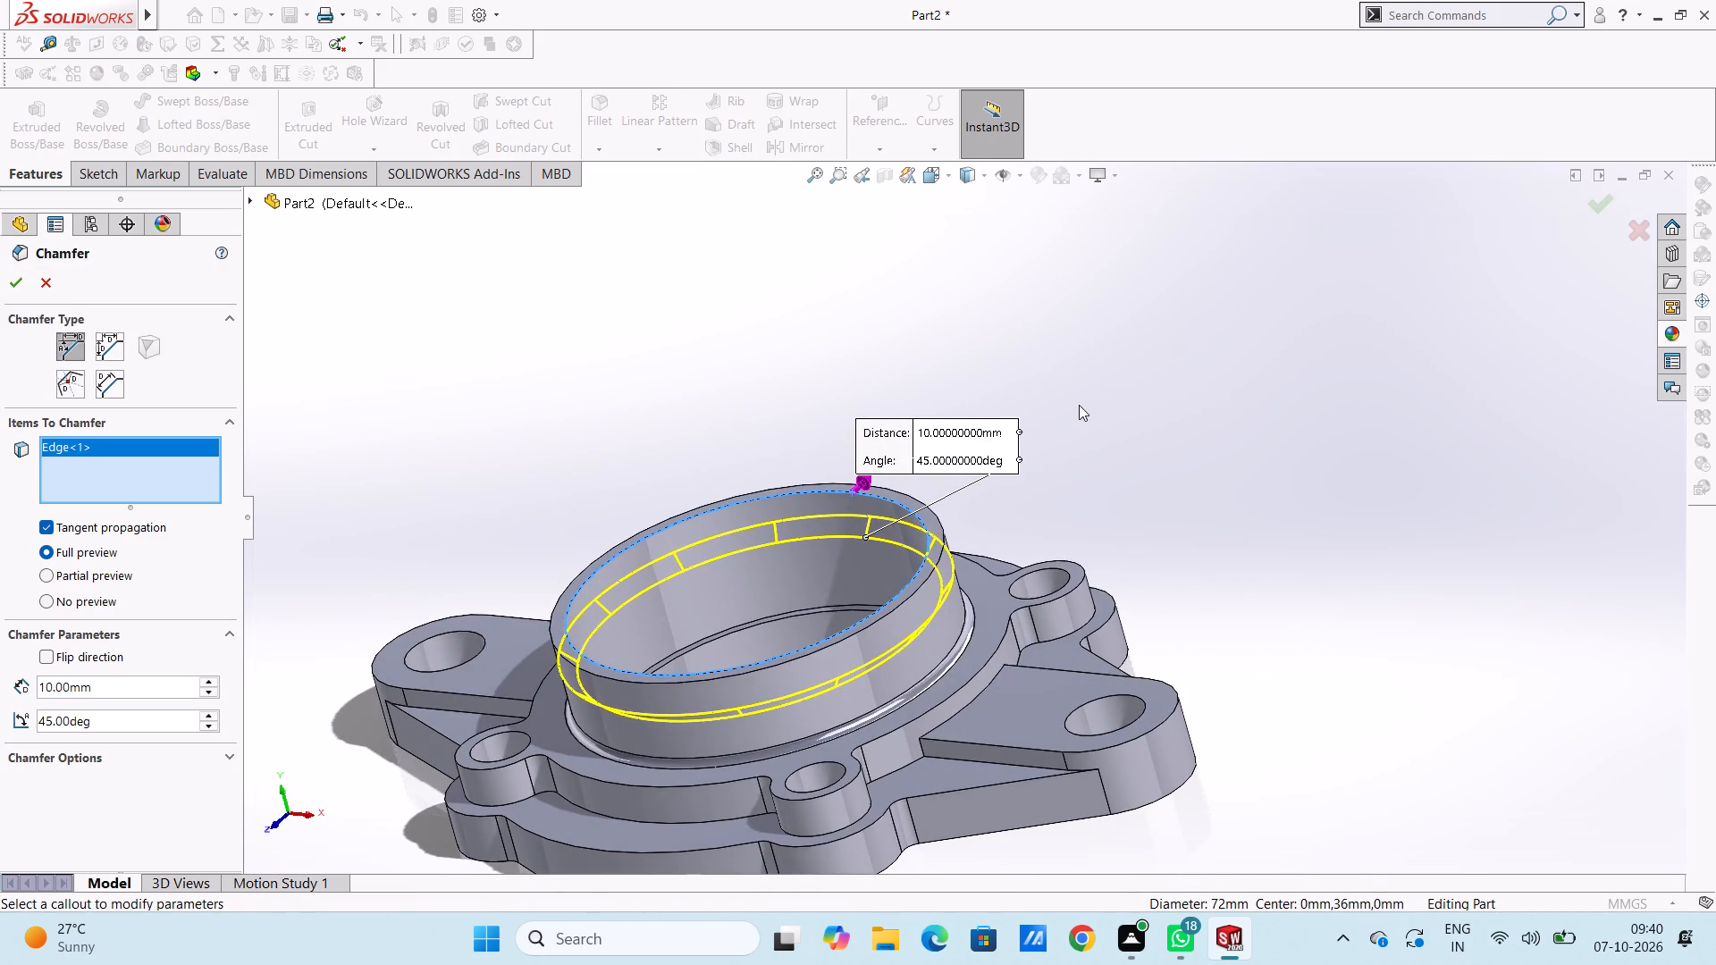
middle_drag(1079, 405, 1082, 371)
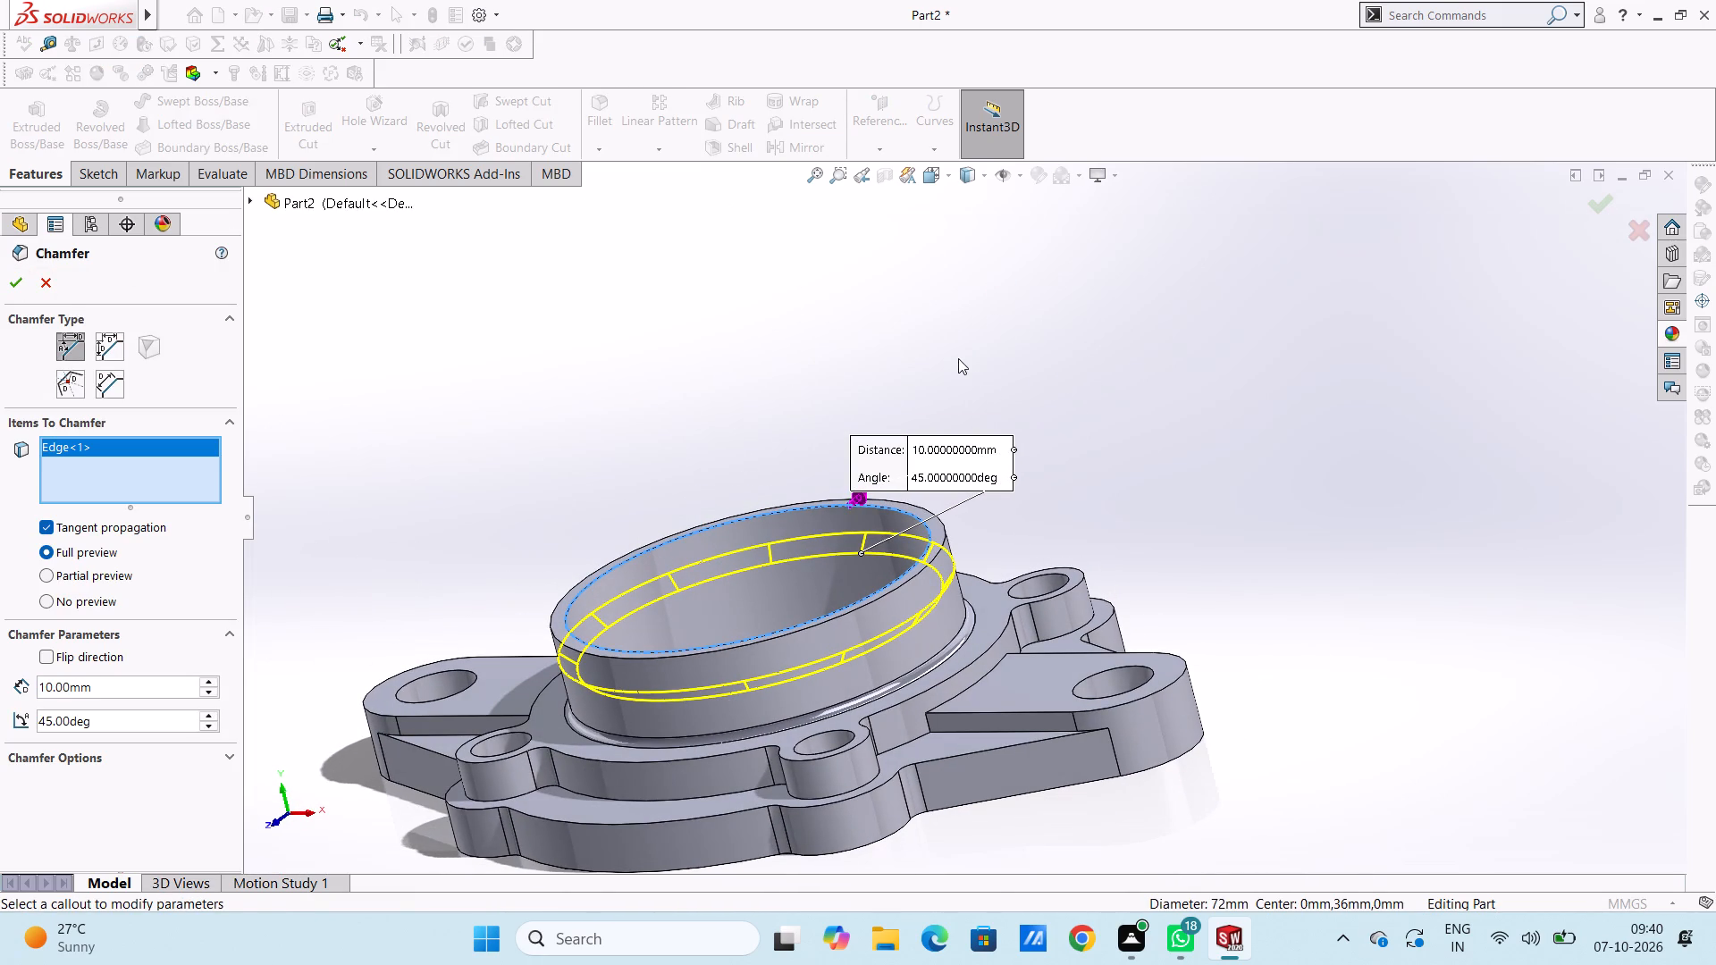
double_click(98, 692)
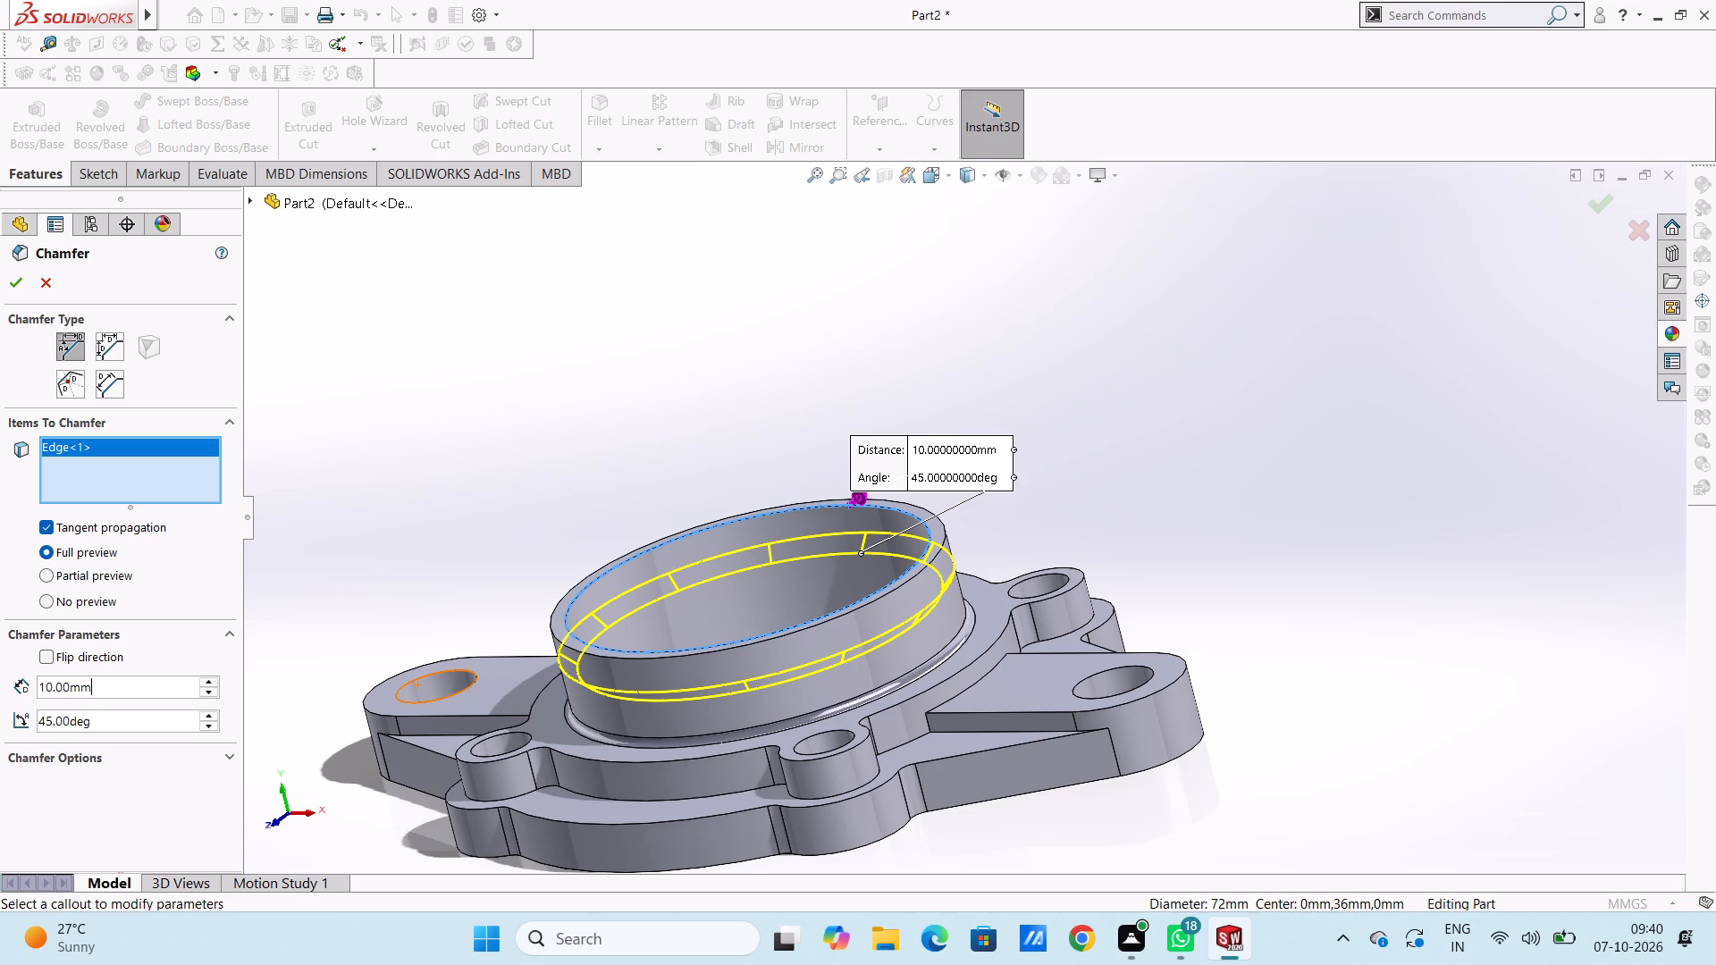
key(1)
key(Return)
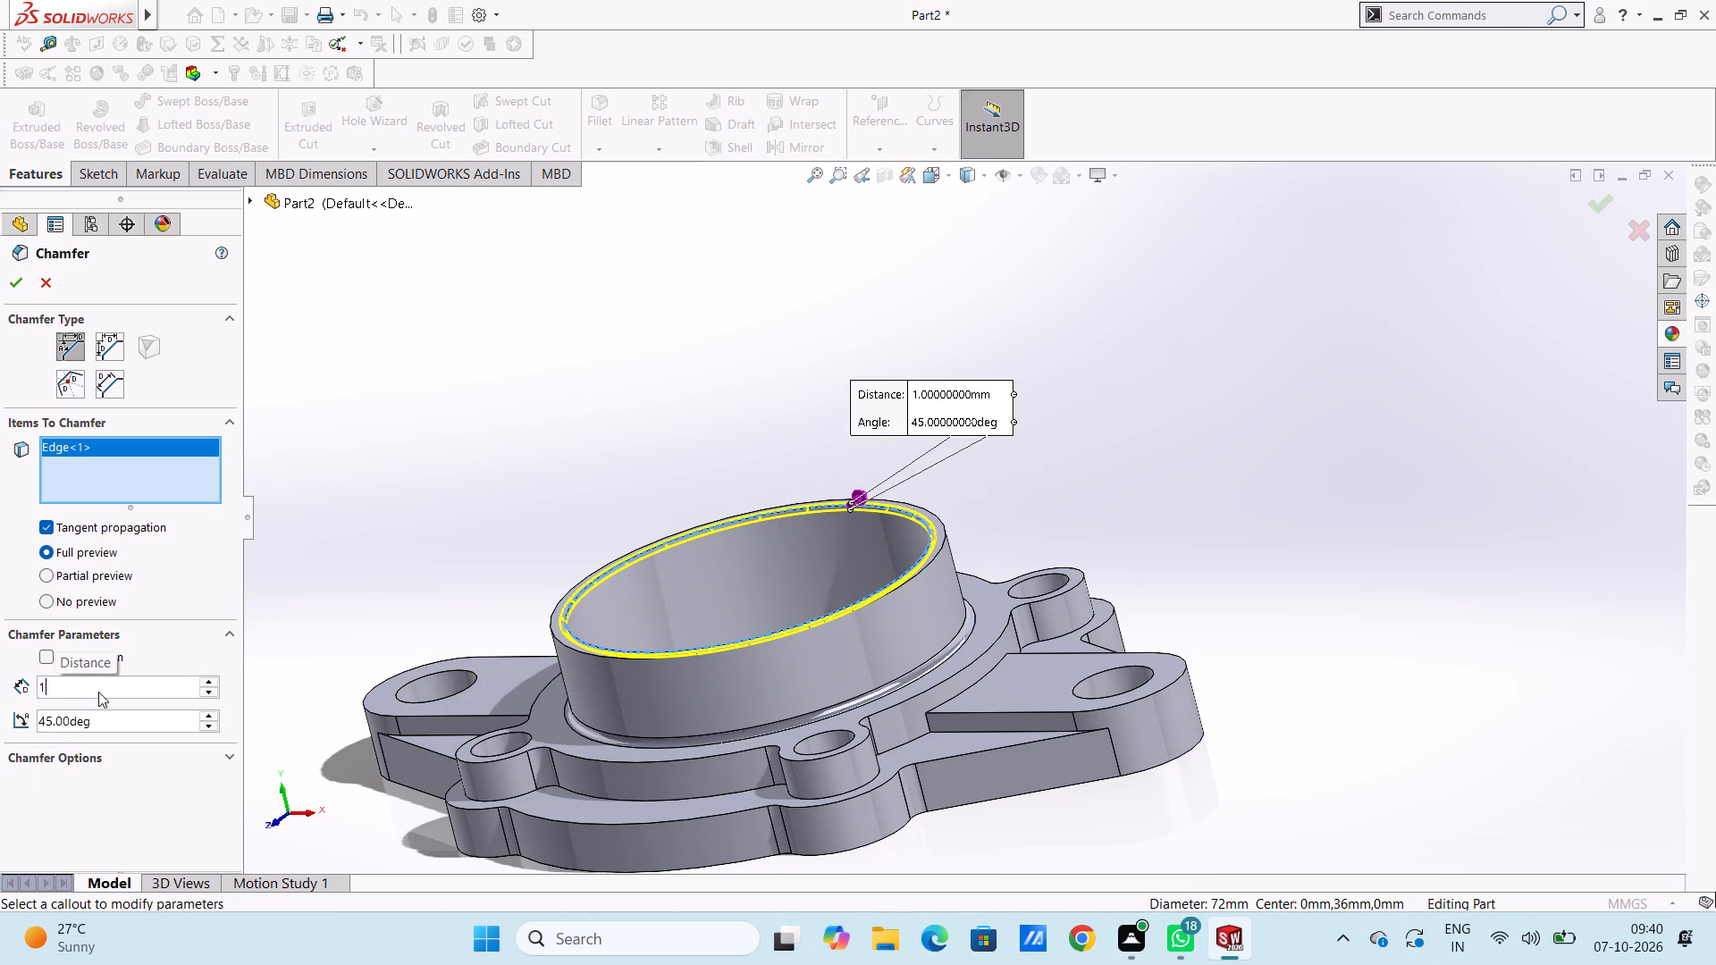
key(2)
key(Return)
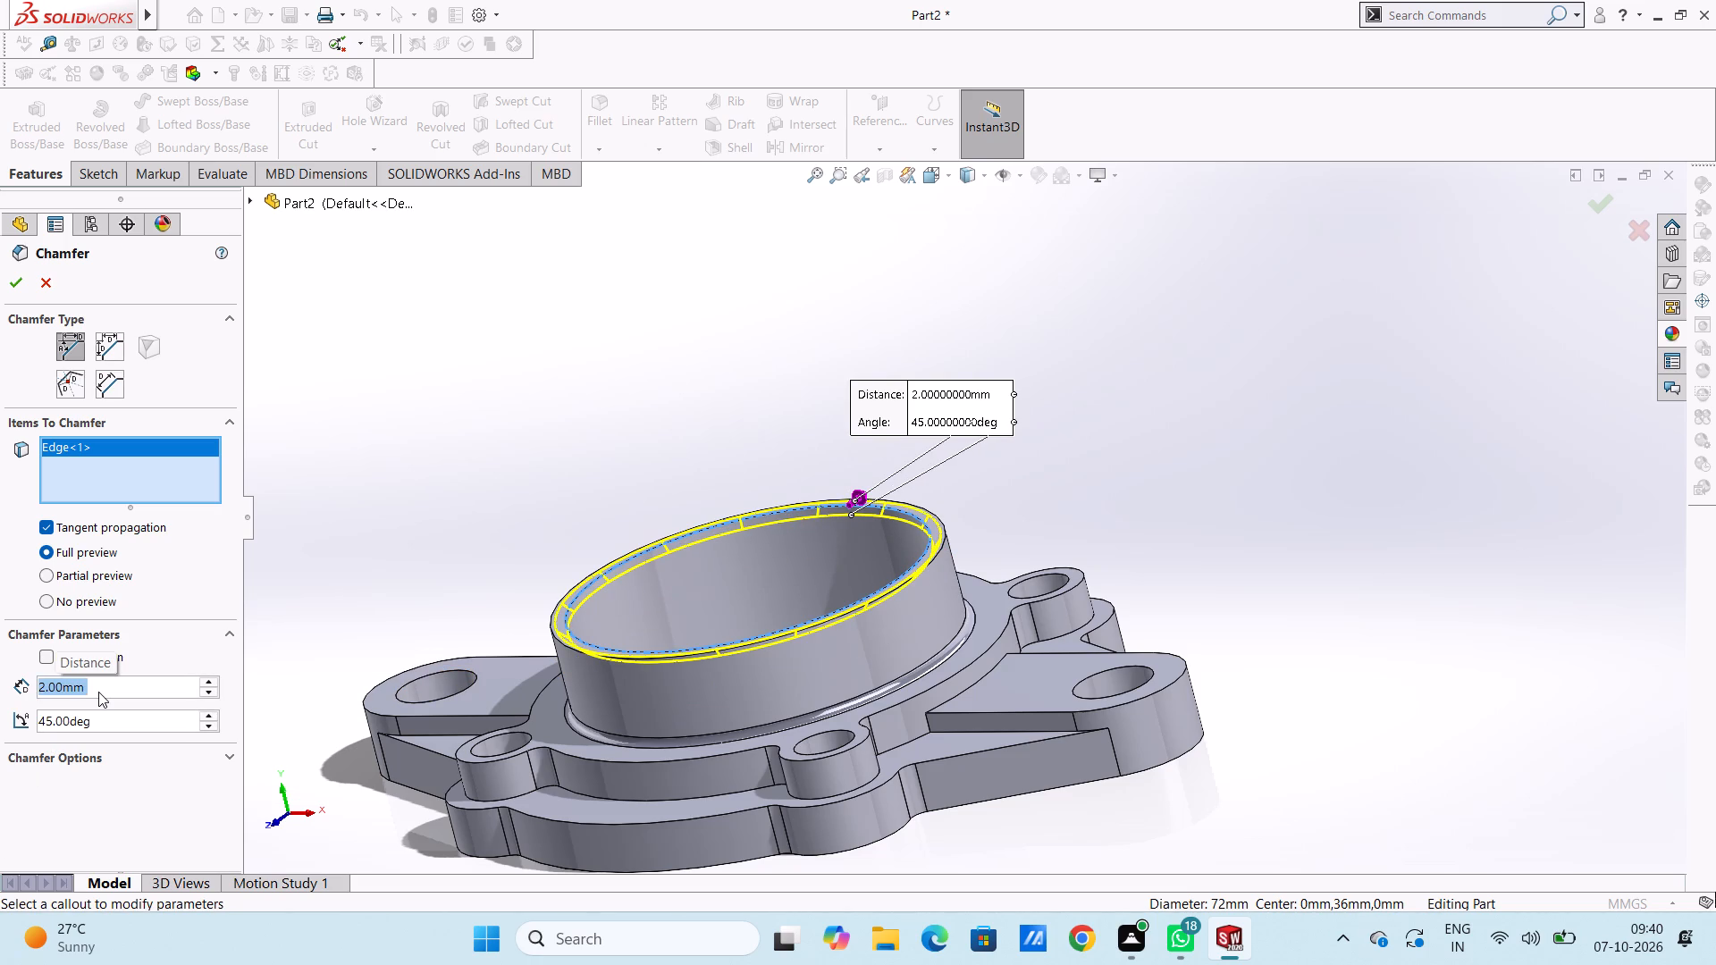
key(1)
key(Return)
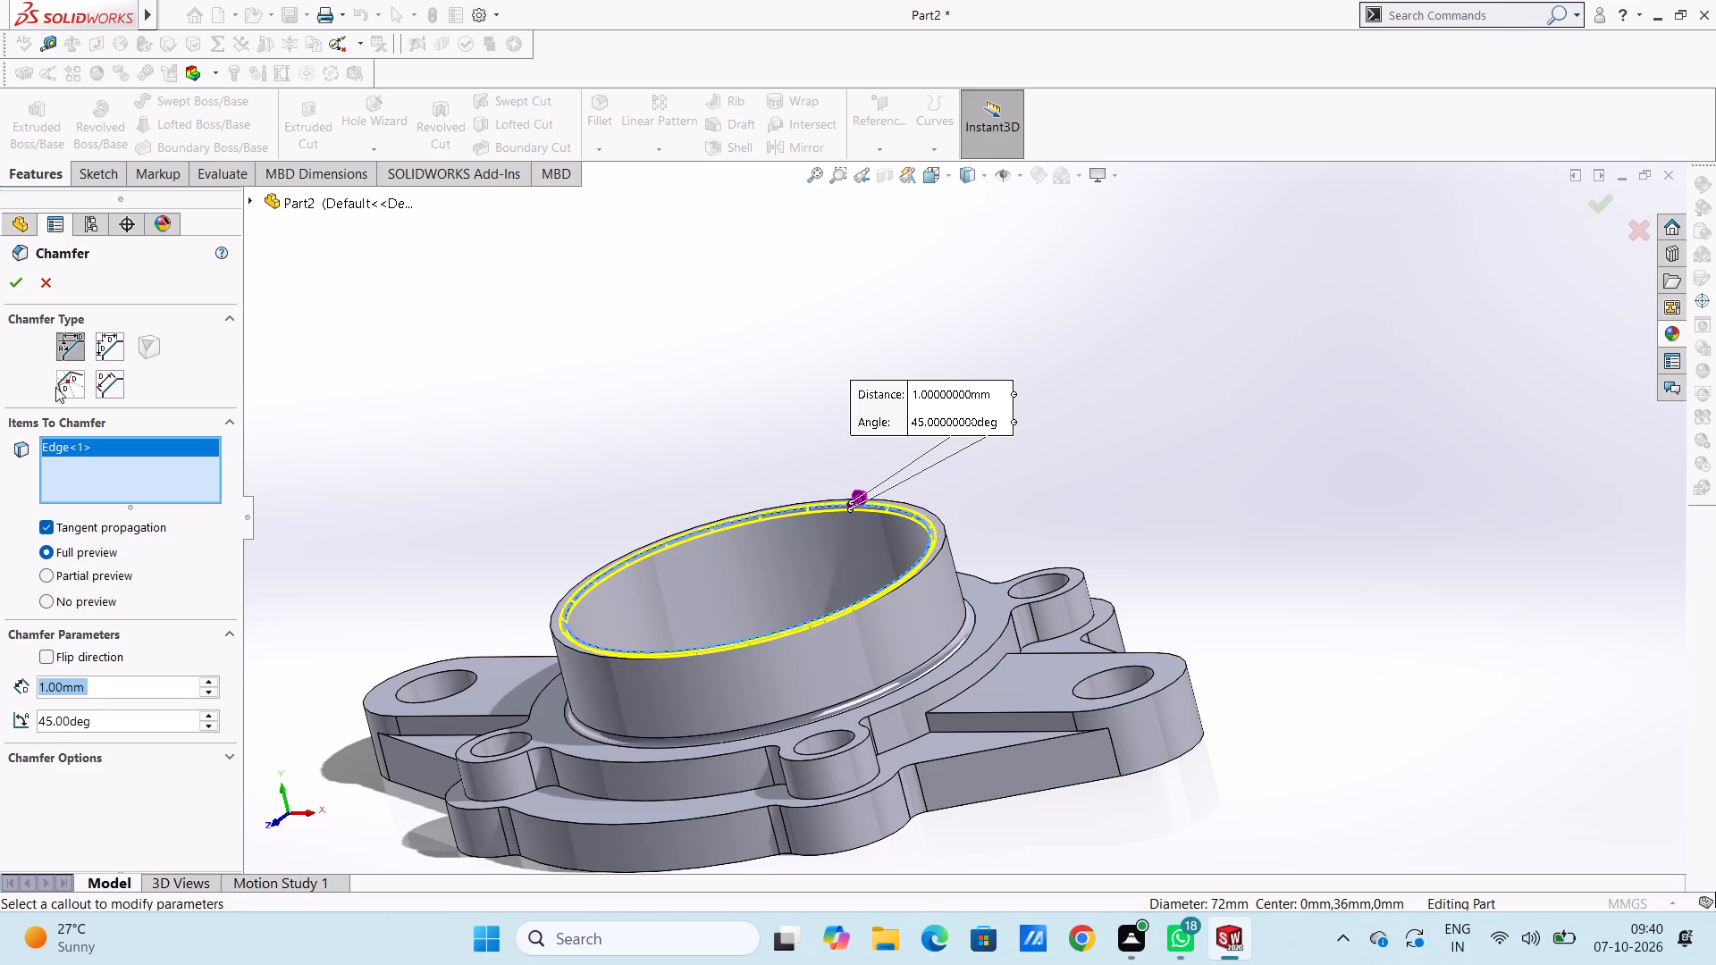
click(10, 285)
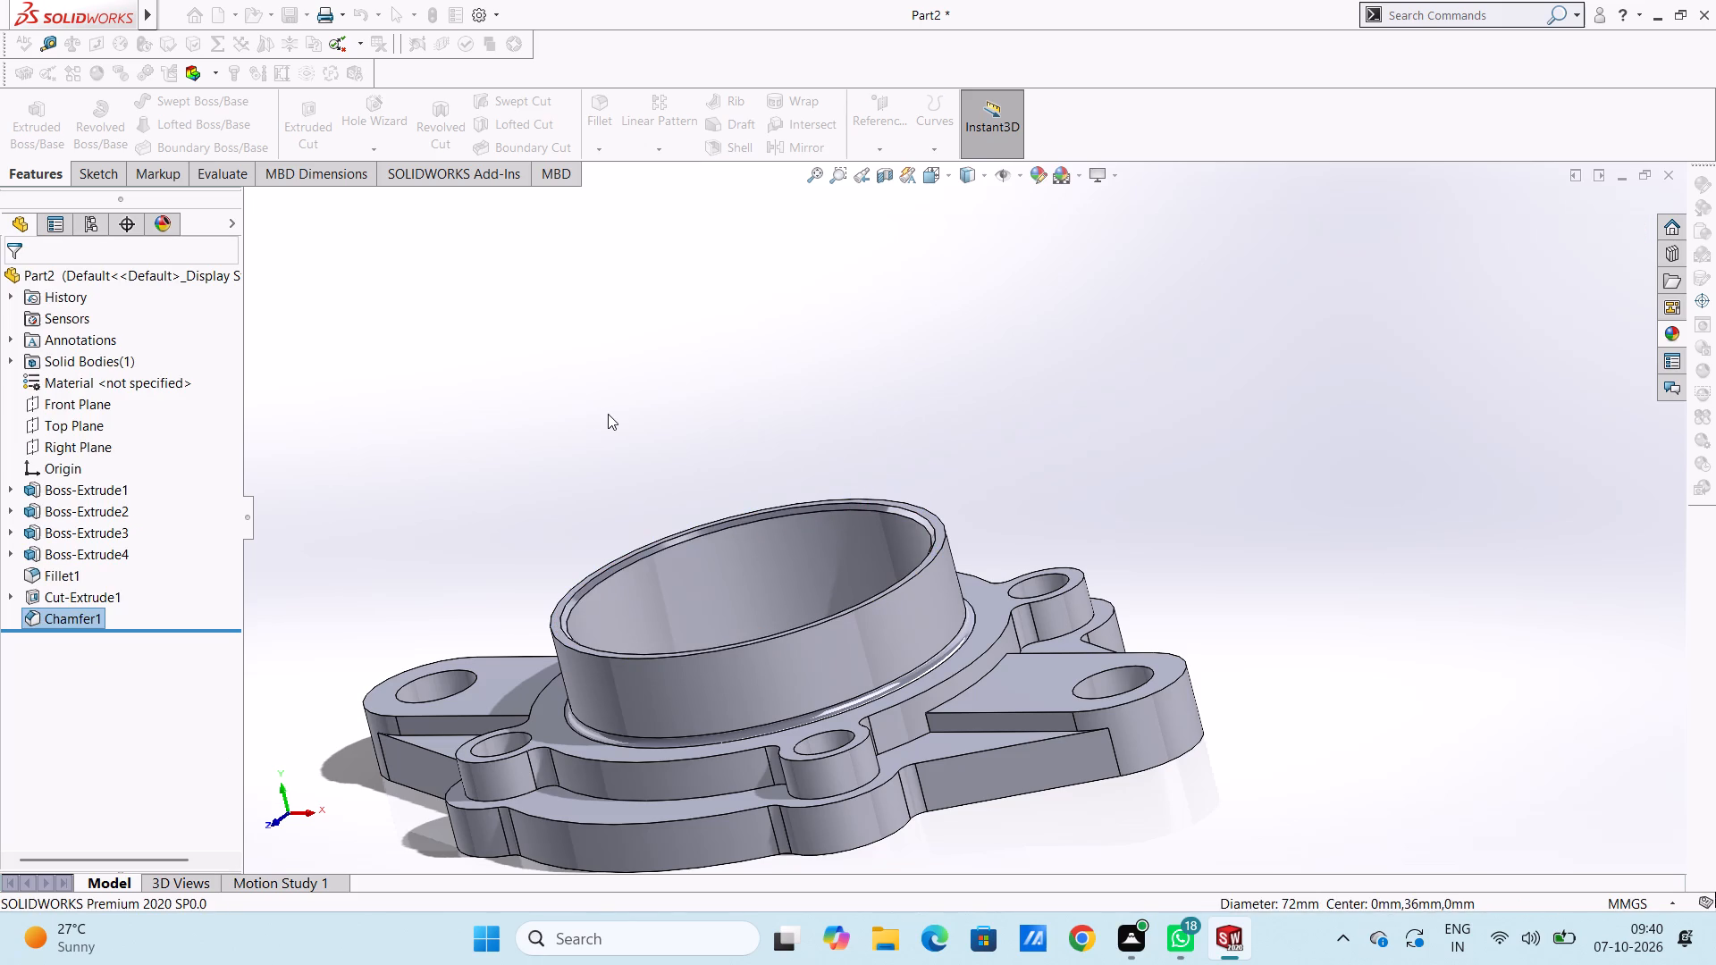
click(608, 414)
Examine the chamfered rim, the stepped bore and the underside of the flange from several angles.
middle_drag(632, 427, 663, 568)
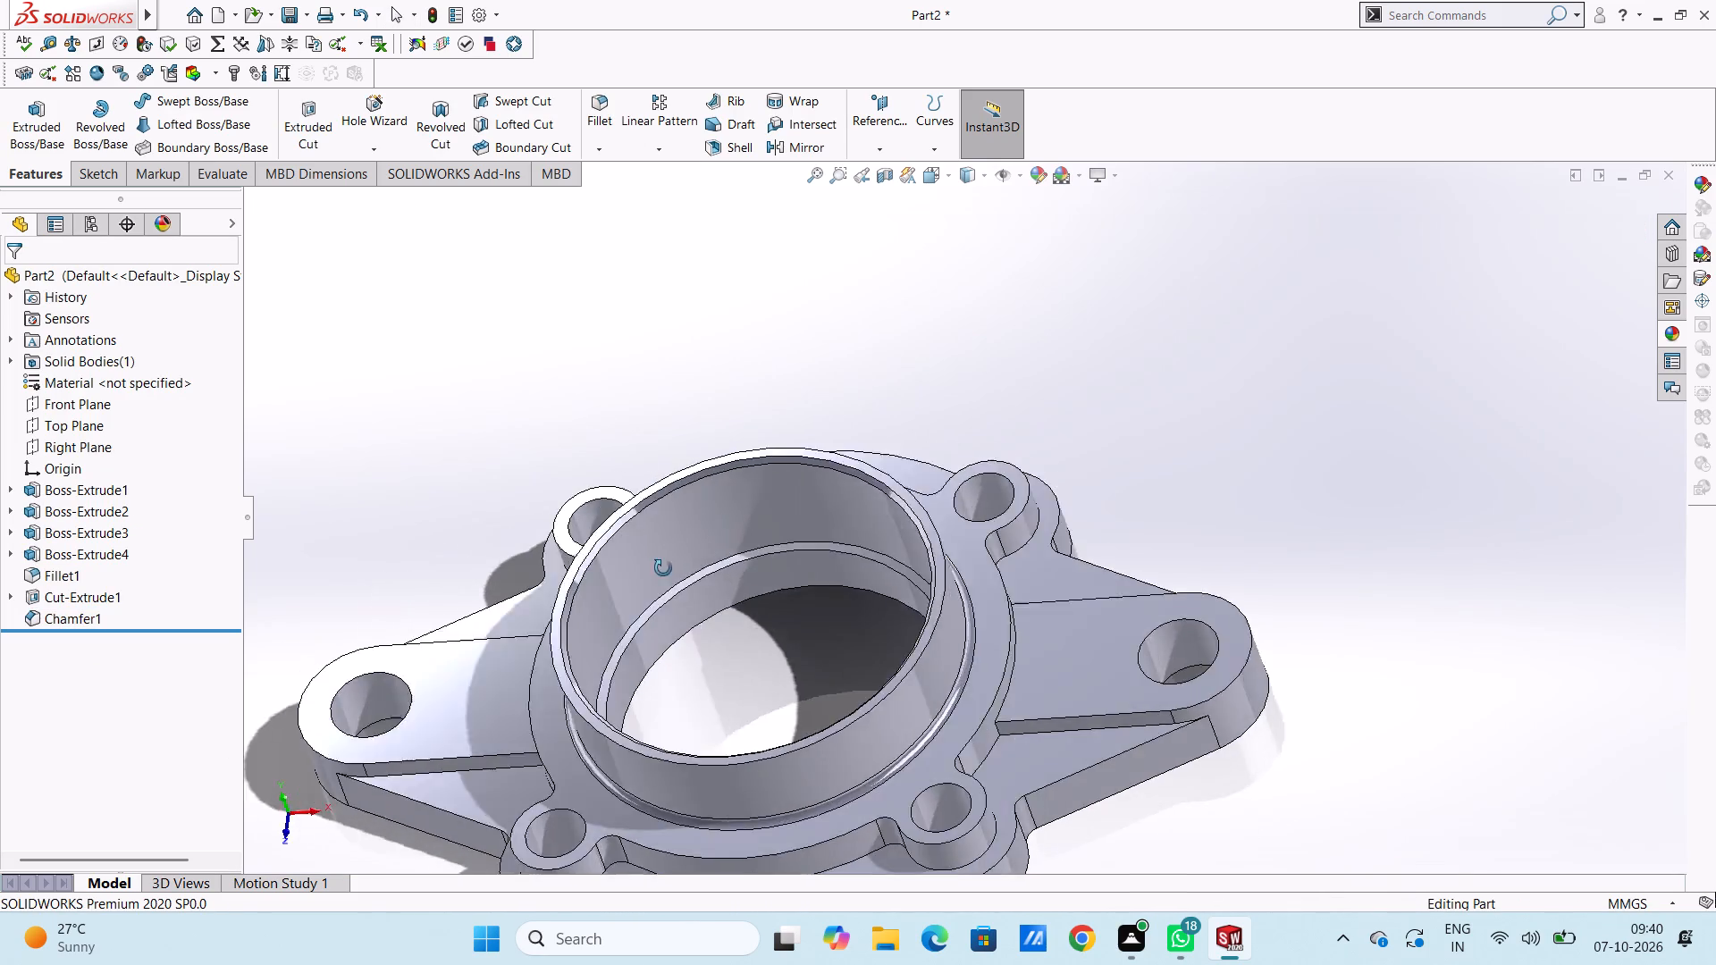
middle_drag(663, 568, 671, 410)
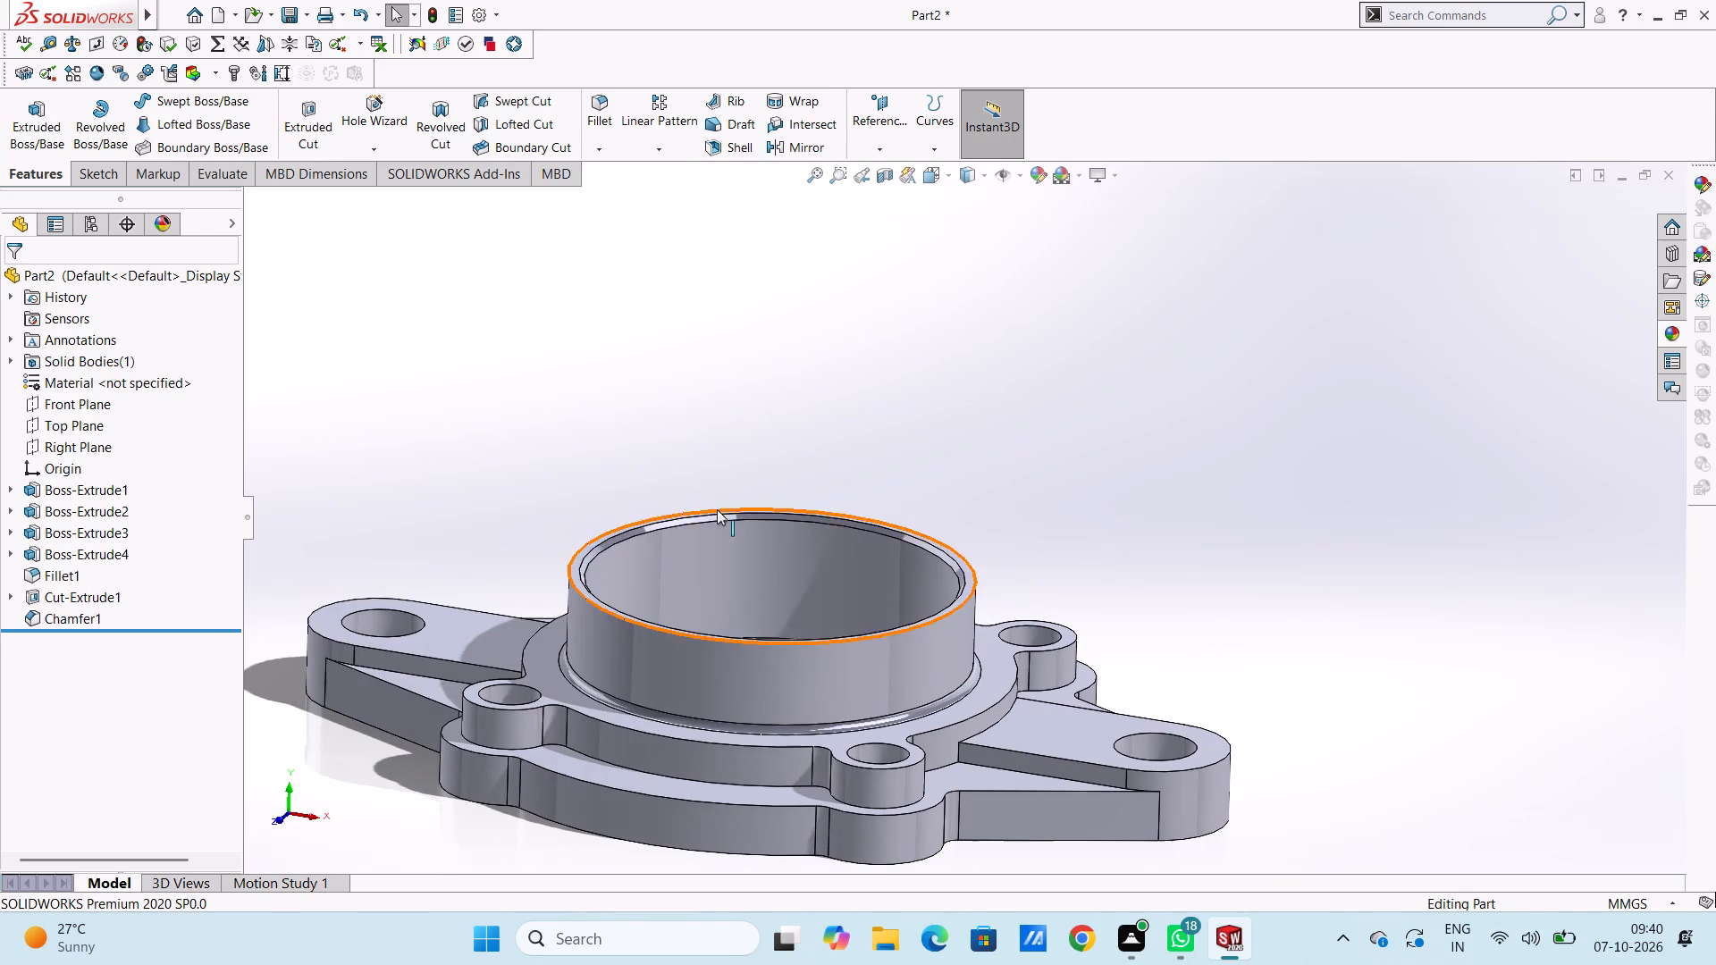
middle_drag(717, 509, 719, 466)
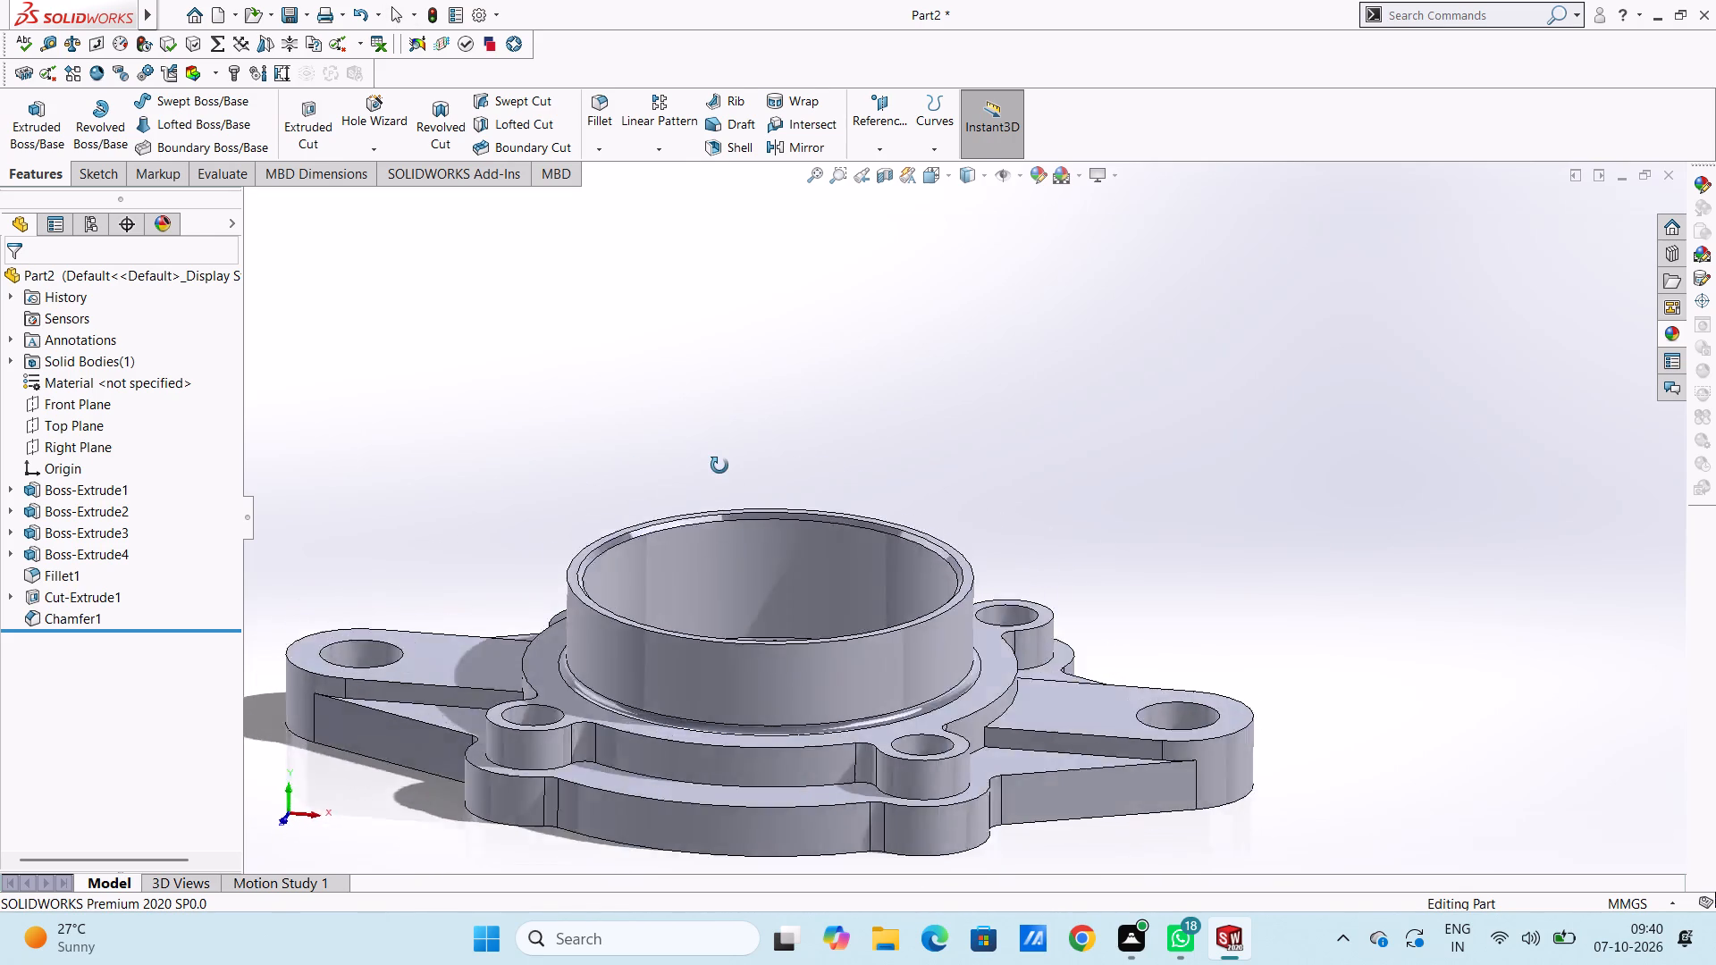
middle_drag(719, 466, 706, 456)
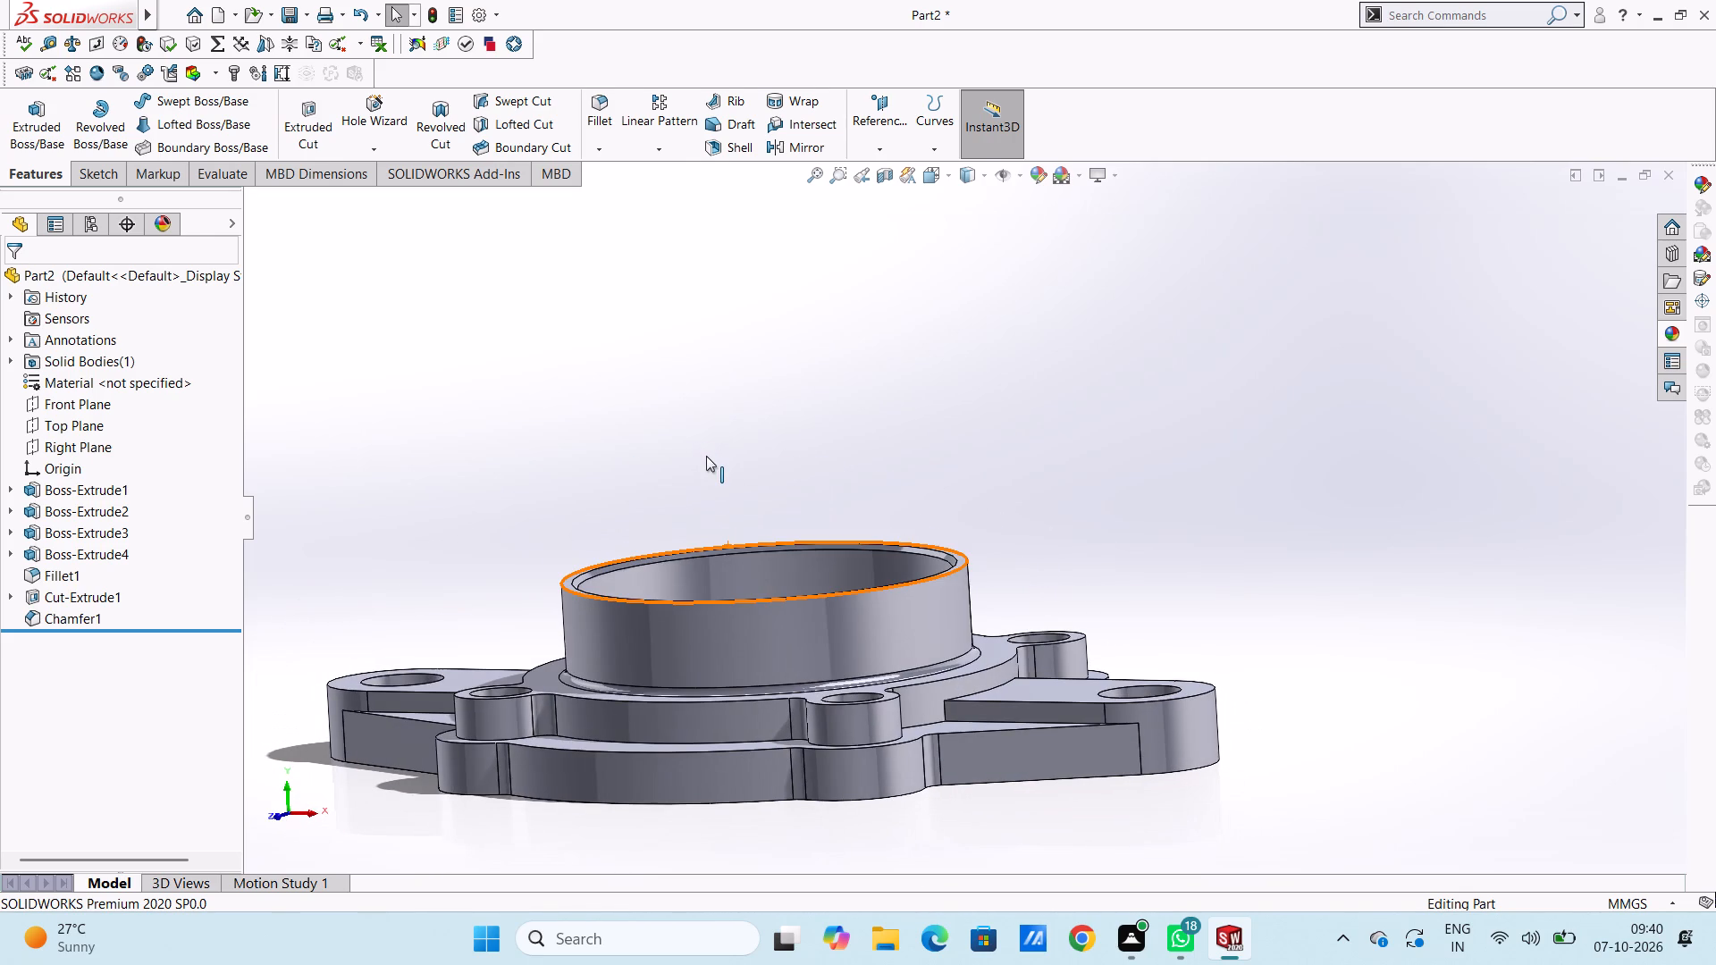
middle_drag(705, 455, 734, 514)
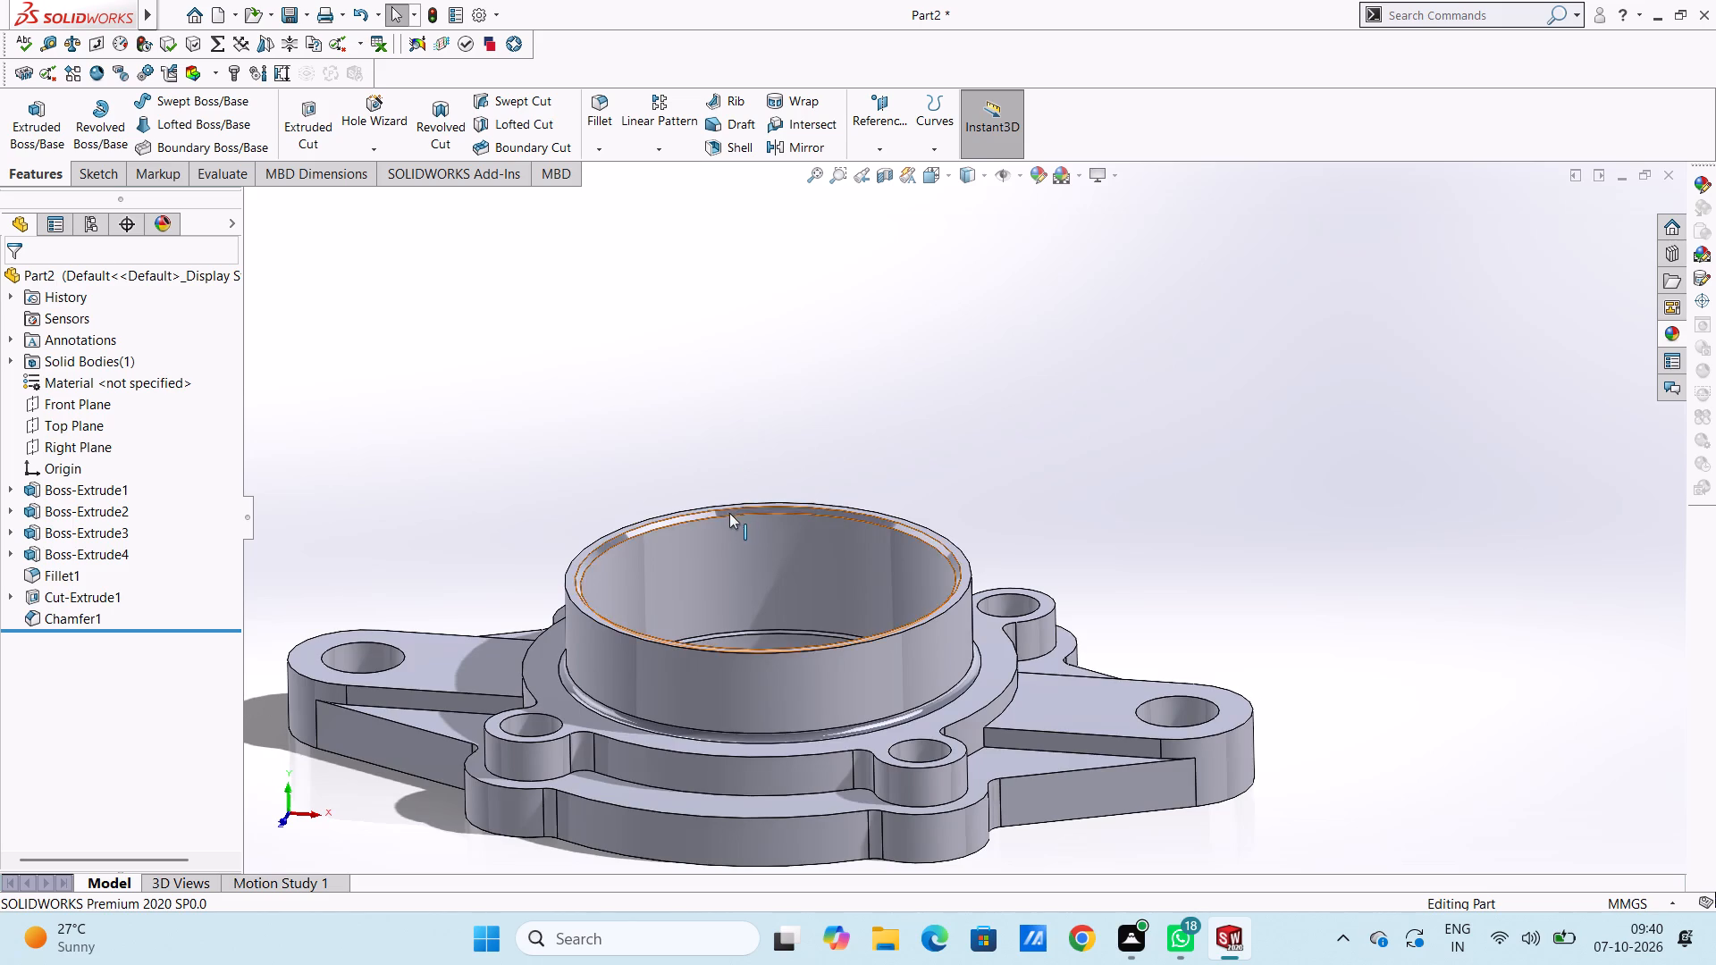
middle_drag(729, 513, 614, 564)
scroll(644, 658, down, 1)
scroll(897, 536, up, 4)
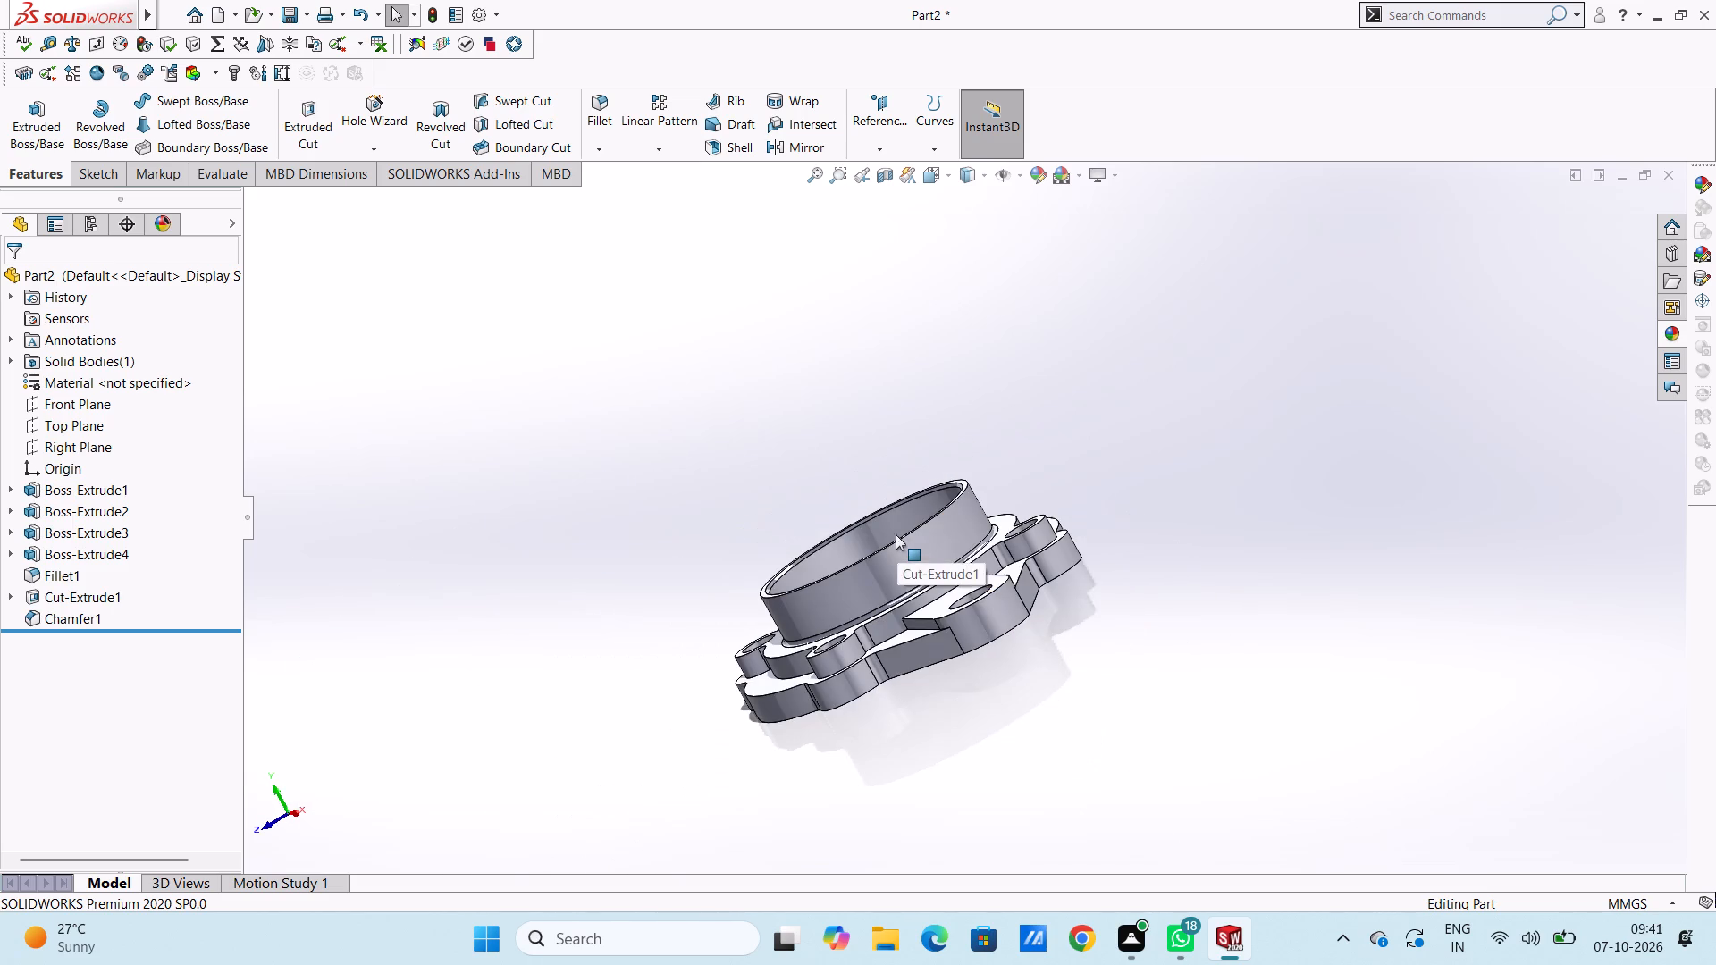
middle_drag(980, 436, 1157, 613)
middle_drag(1134, 545, 1015, 642)
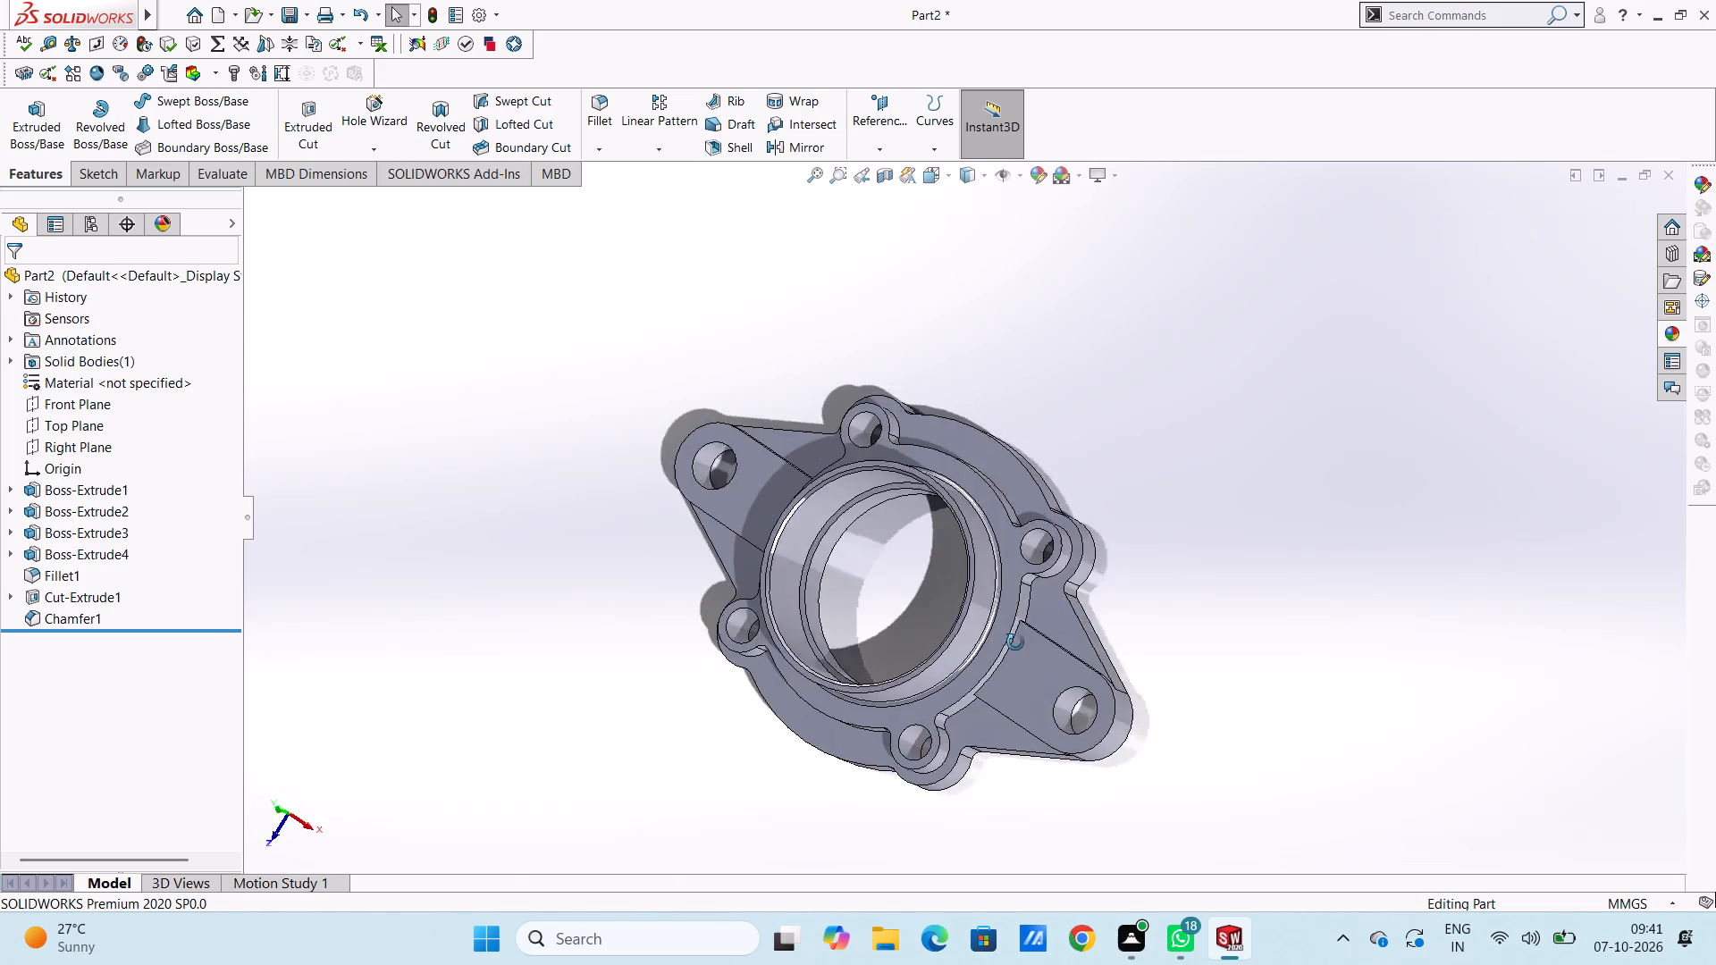
middle_drag(1015, 642, 774, 444)
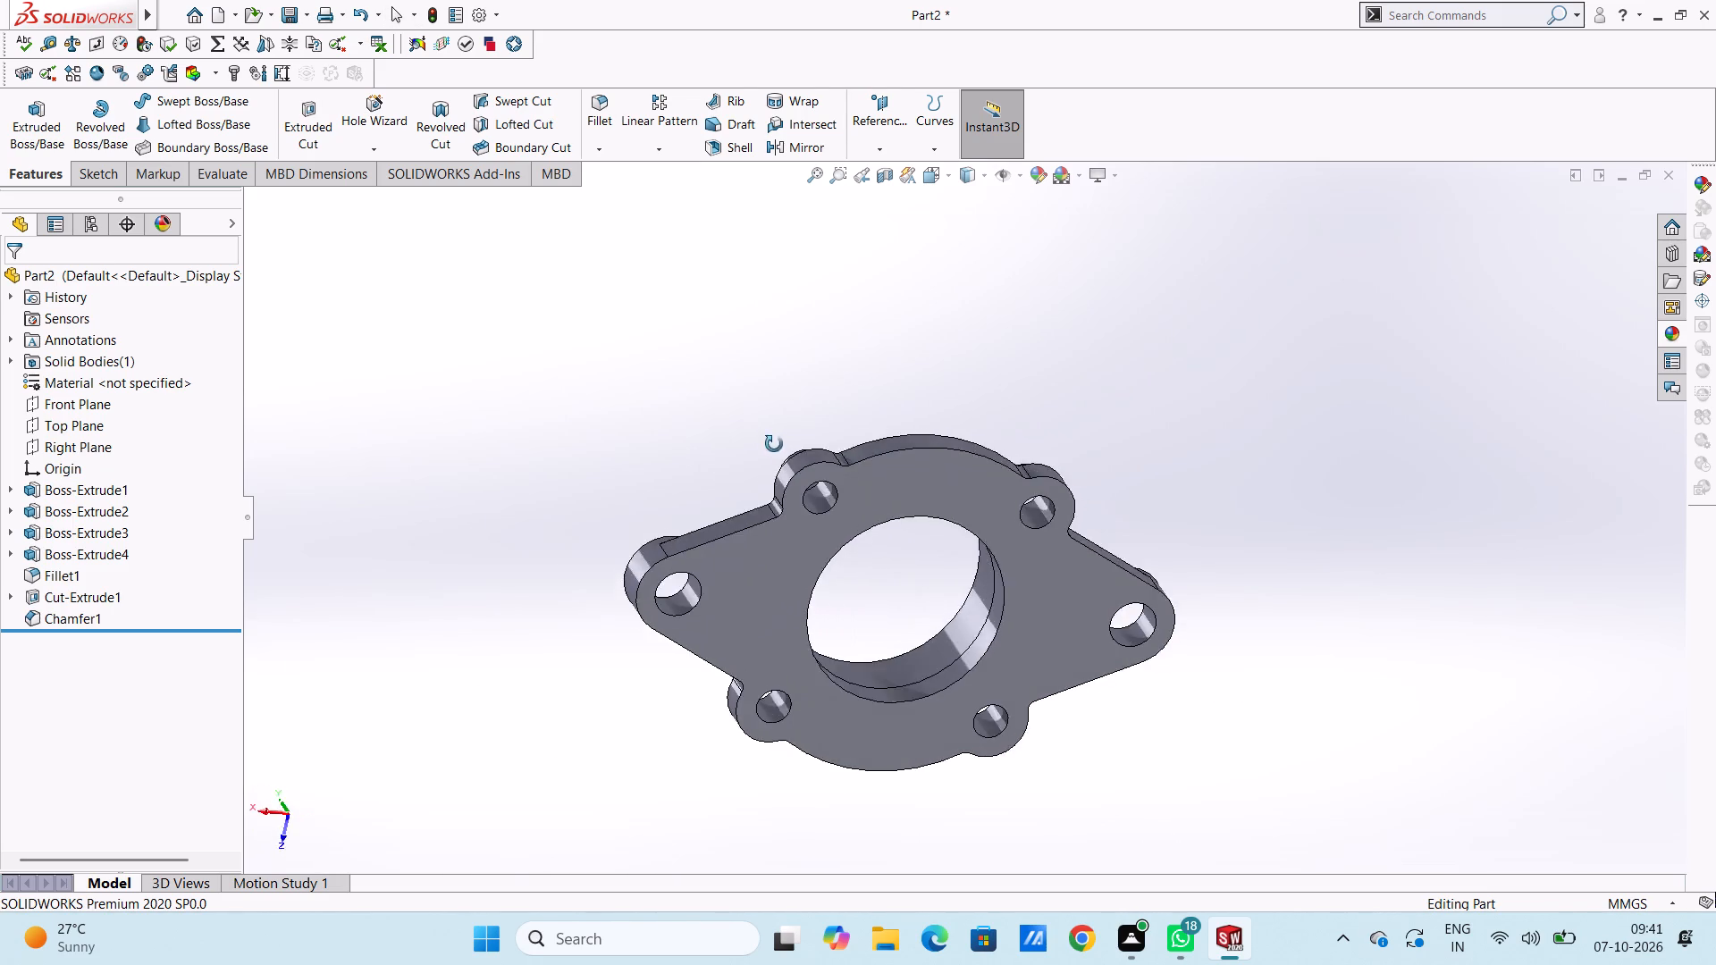
middle_drag(774, 444, 1114, 439)
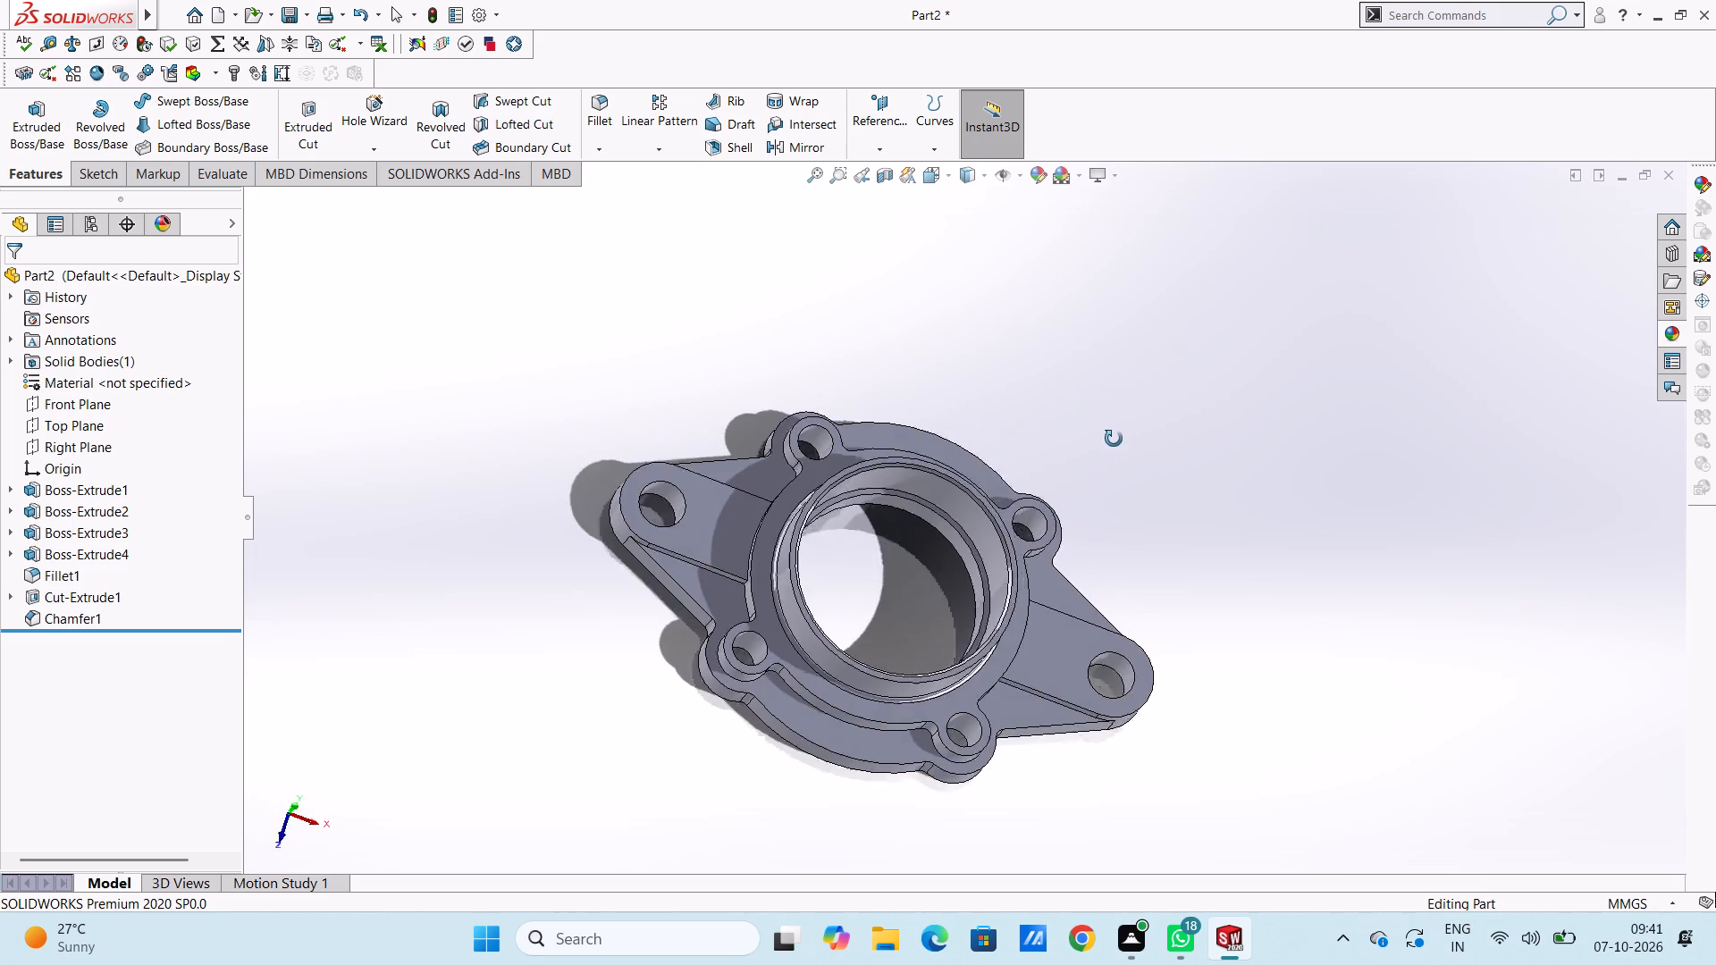
middle_drag(1114, 439, 1117, 423)
middle_drag(1135, 600, 1107, 605)
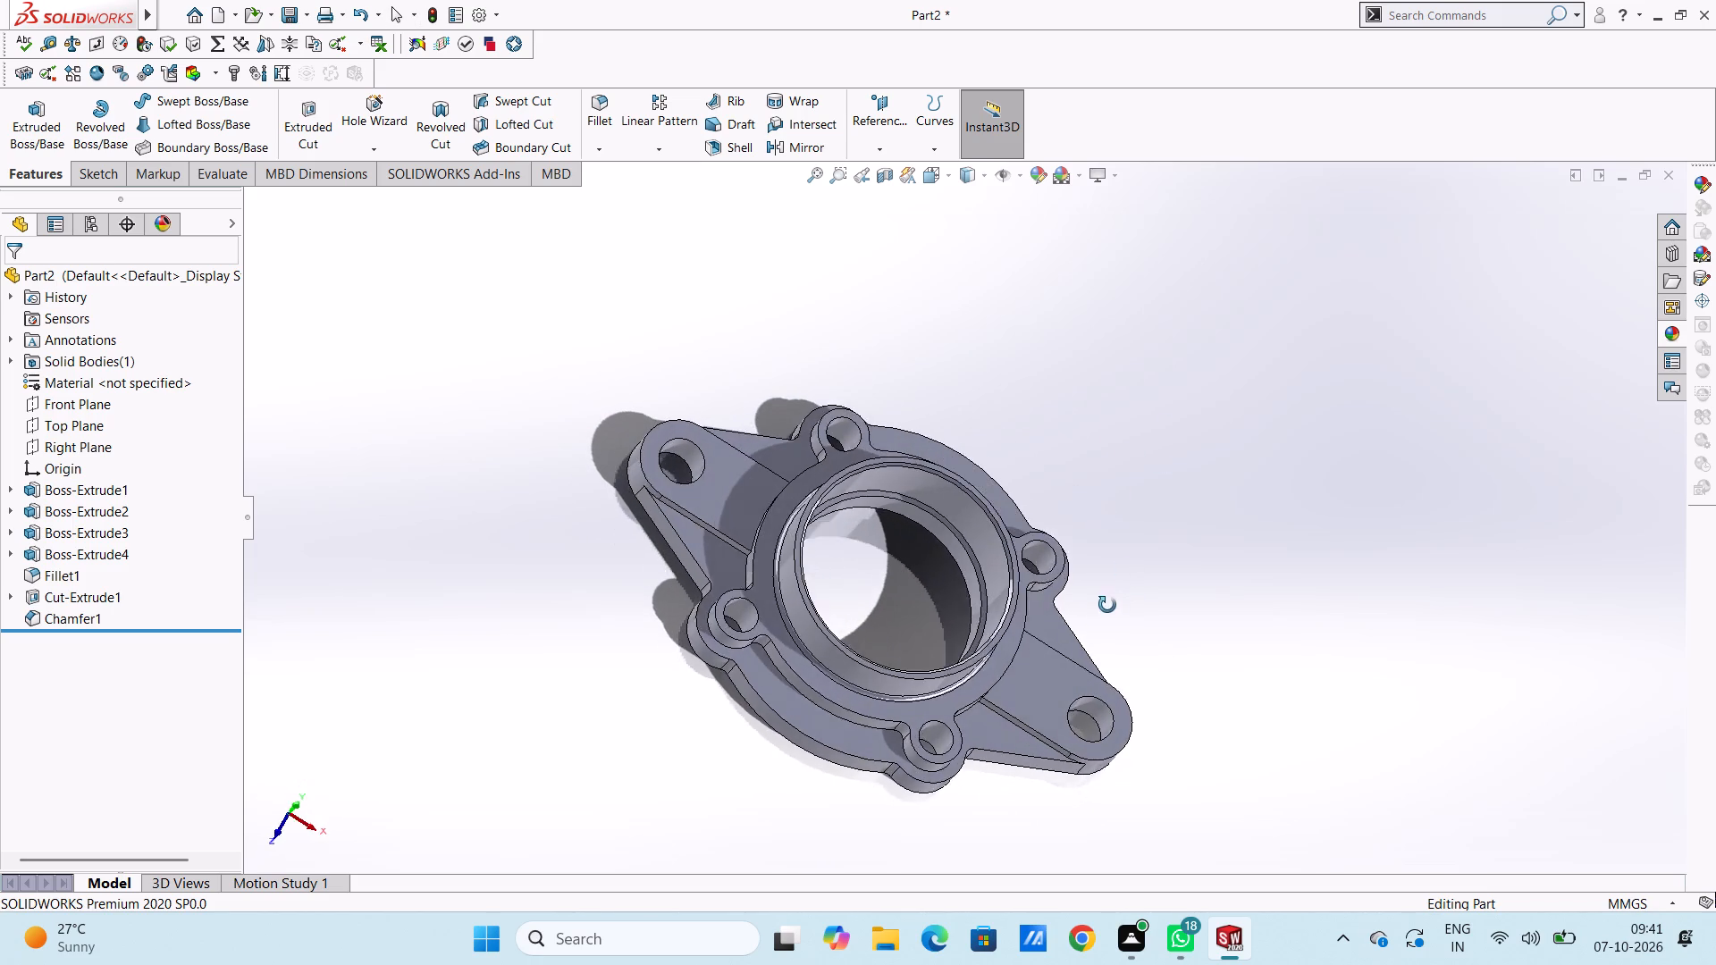
middle_drag(1107, 605, 1117, 625)
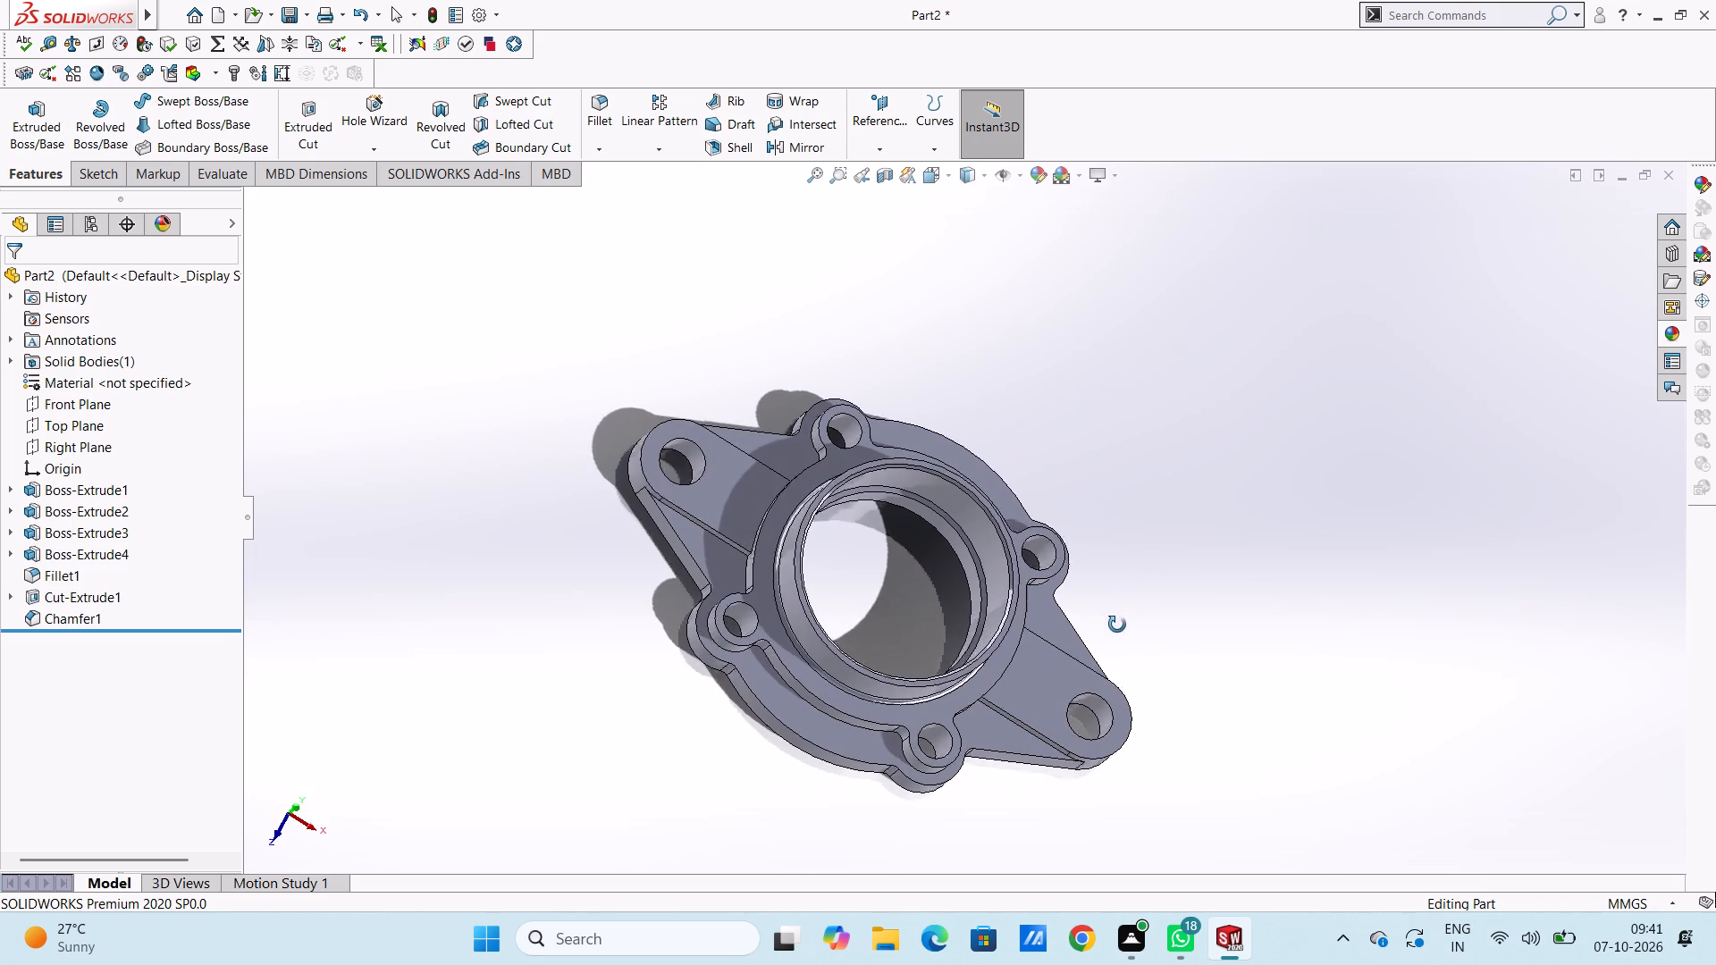
middle_drag(1117, 625, 1148, 526)
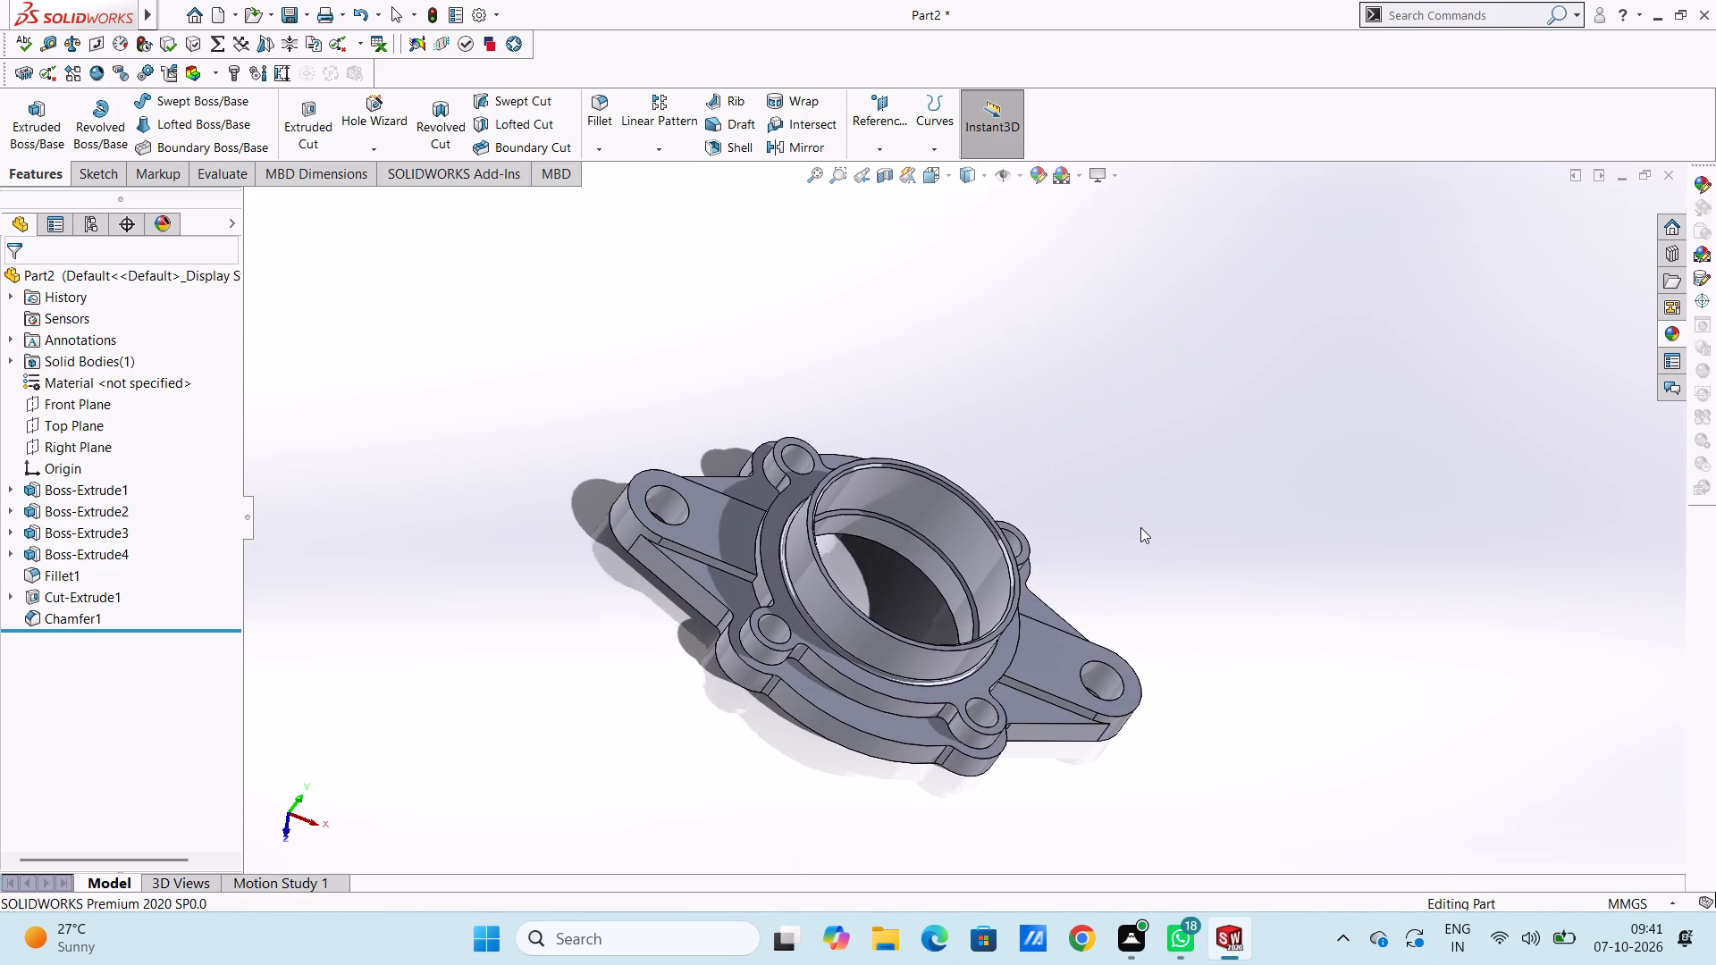
Create a reference plane parallel to the Right Plane with a 0 mm offset, viewing the part from the top.
key(ctrl+5)
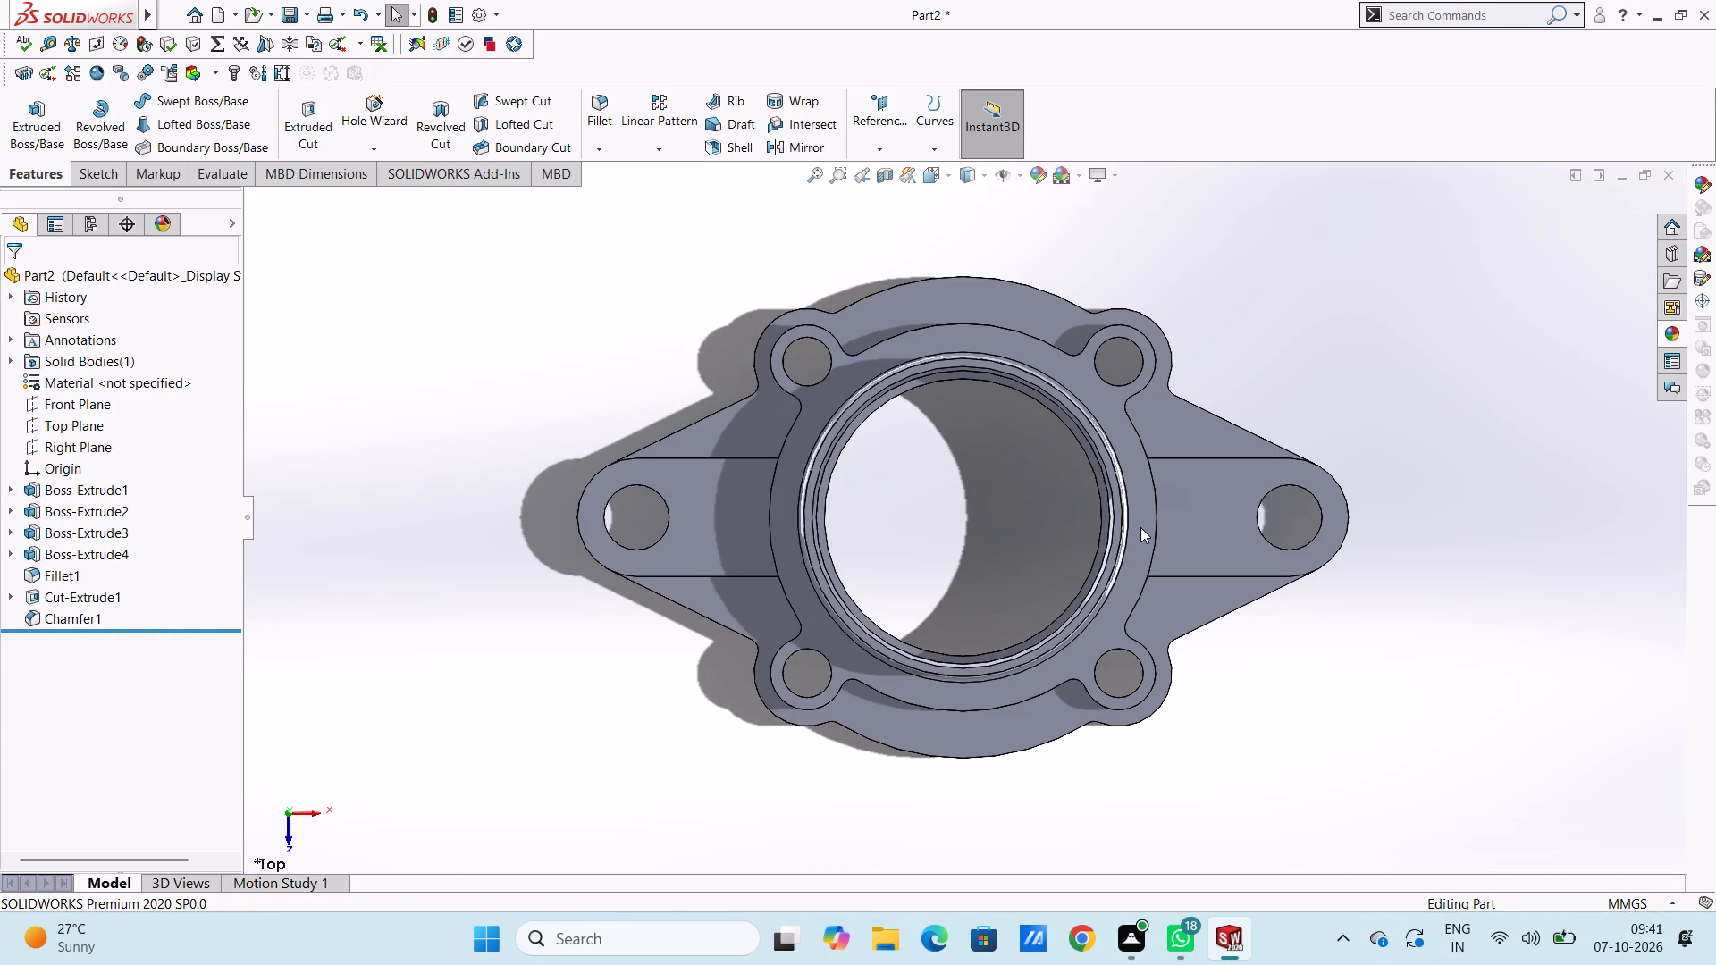
scroll(1140, 527, up, 3)
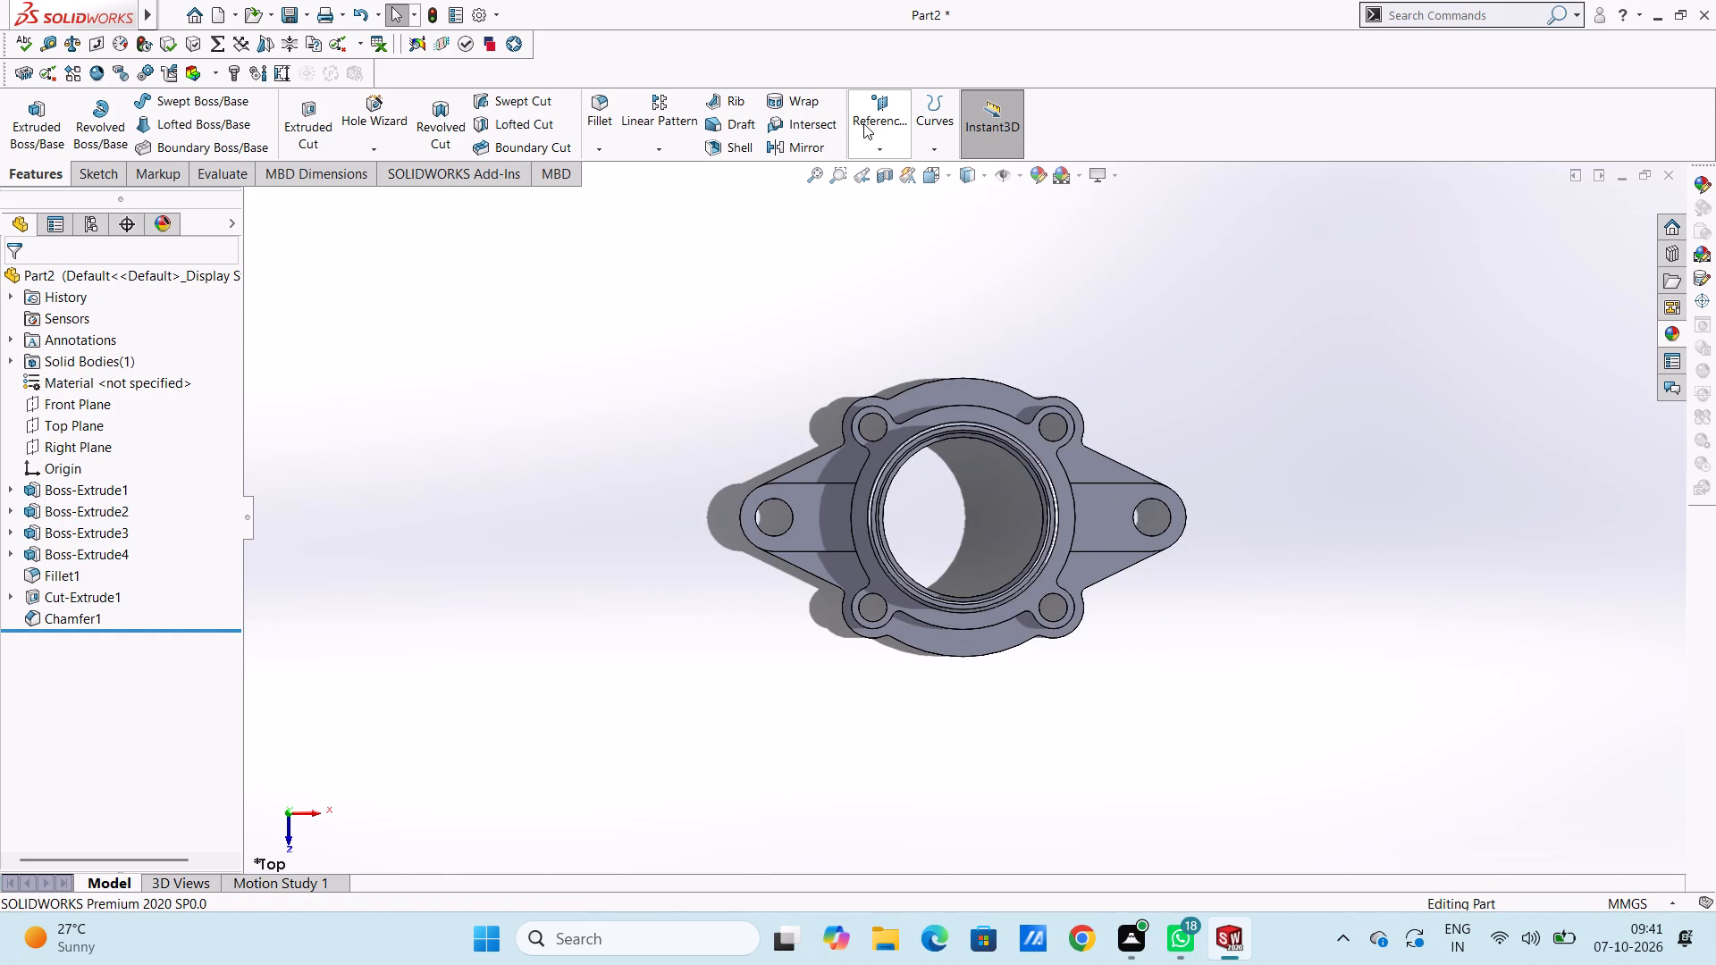
click(873, 108)
click(898, 174)
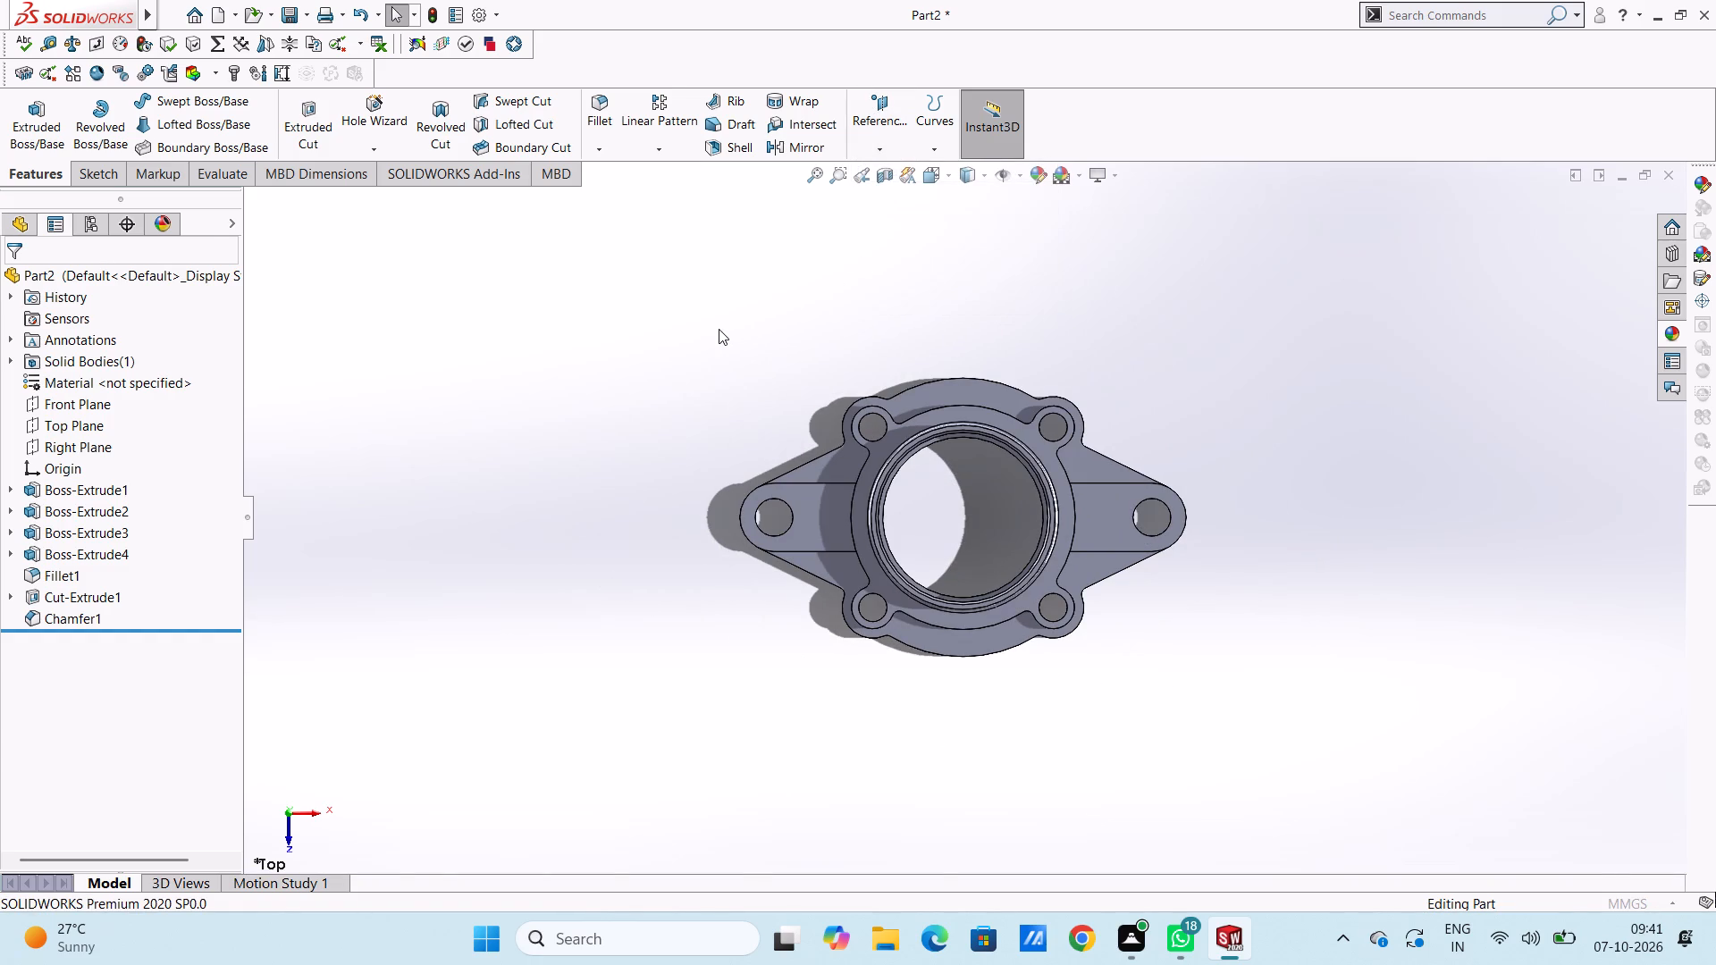
click(328, 206)
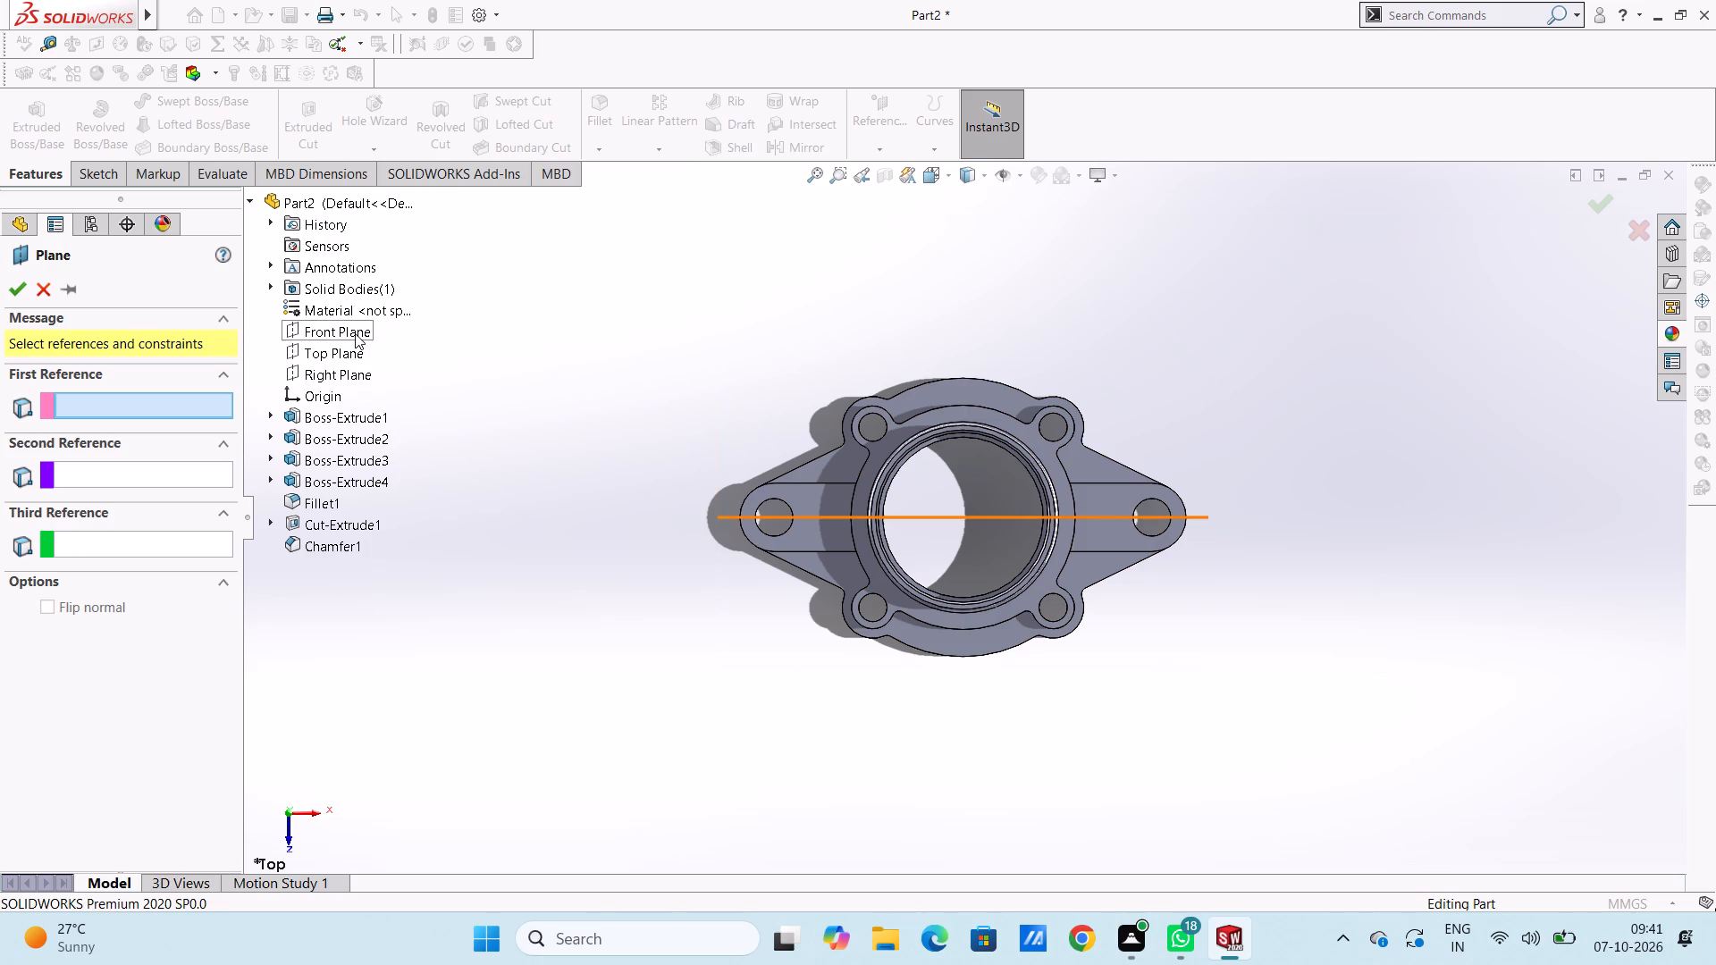
click(358, 375)
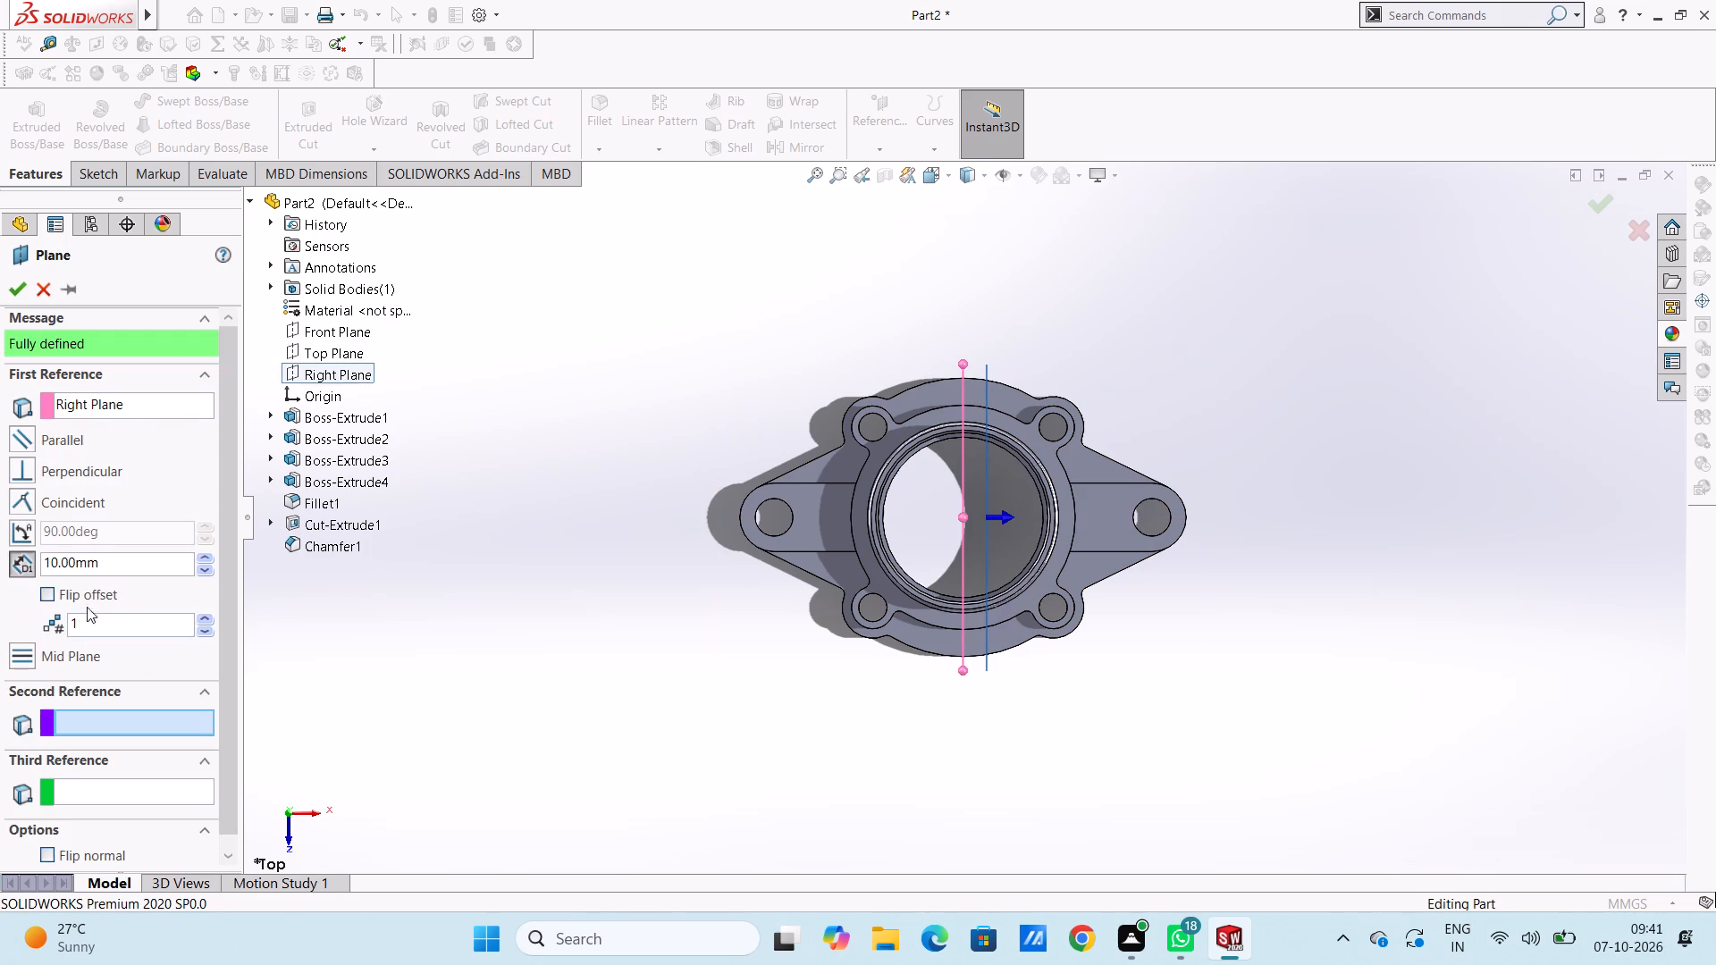
double_click(125, 567)
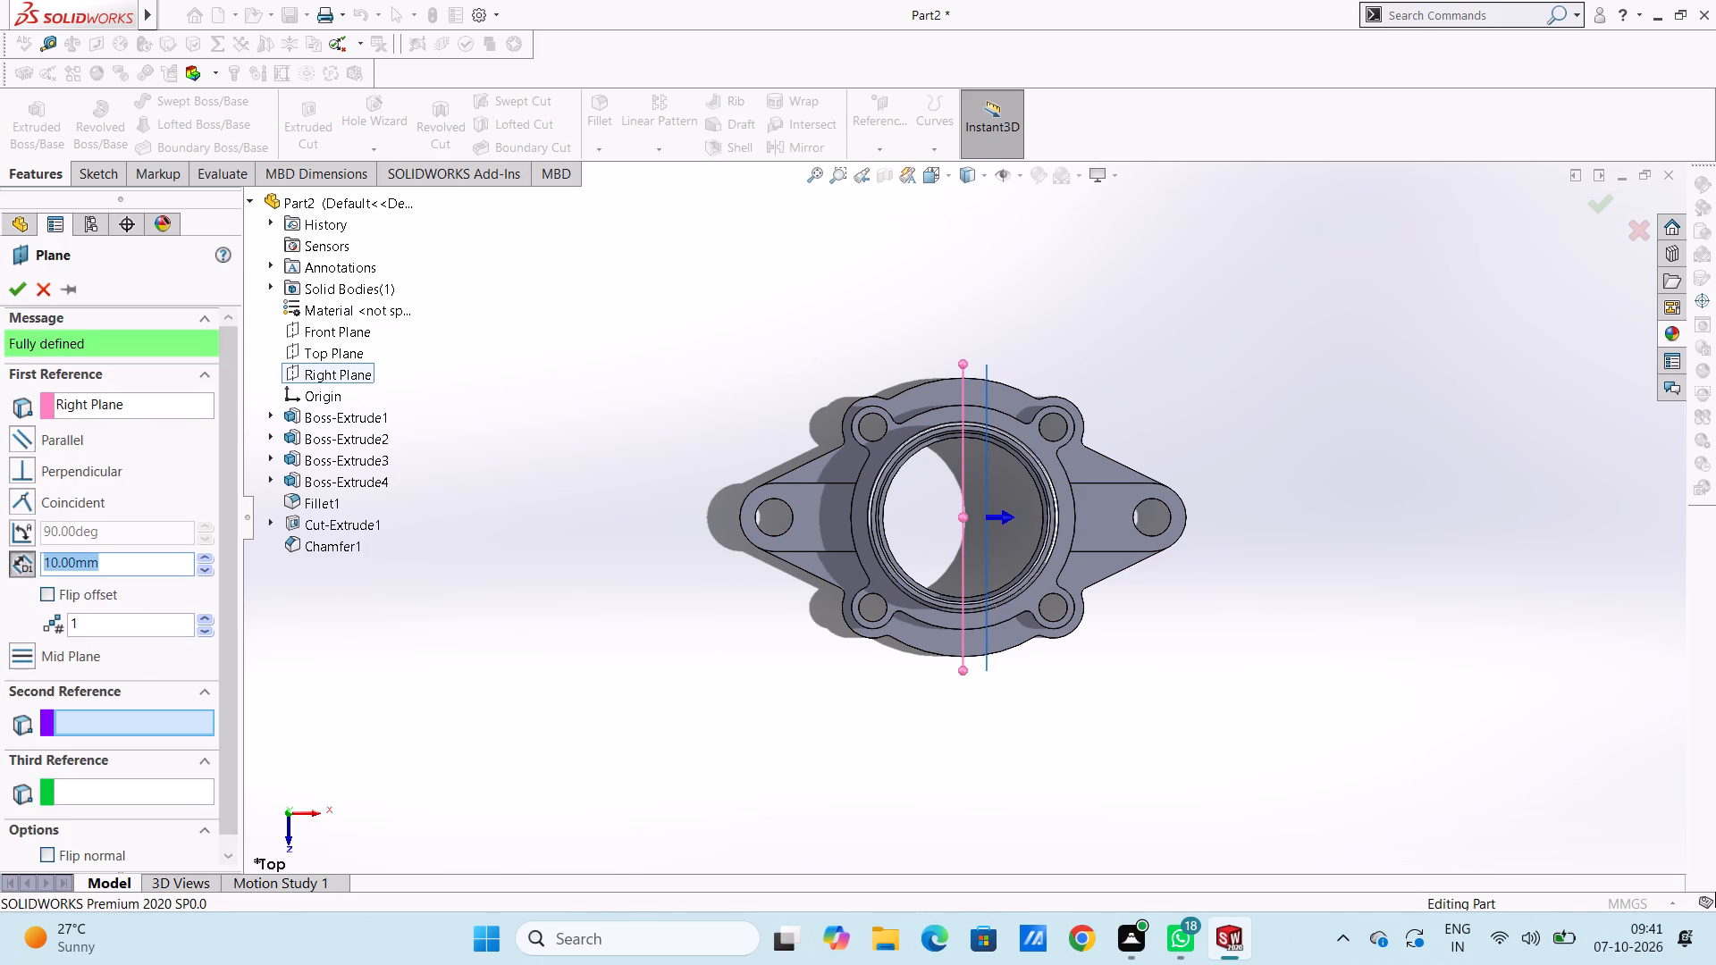
key(0)
key(Return)
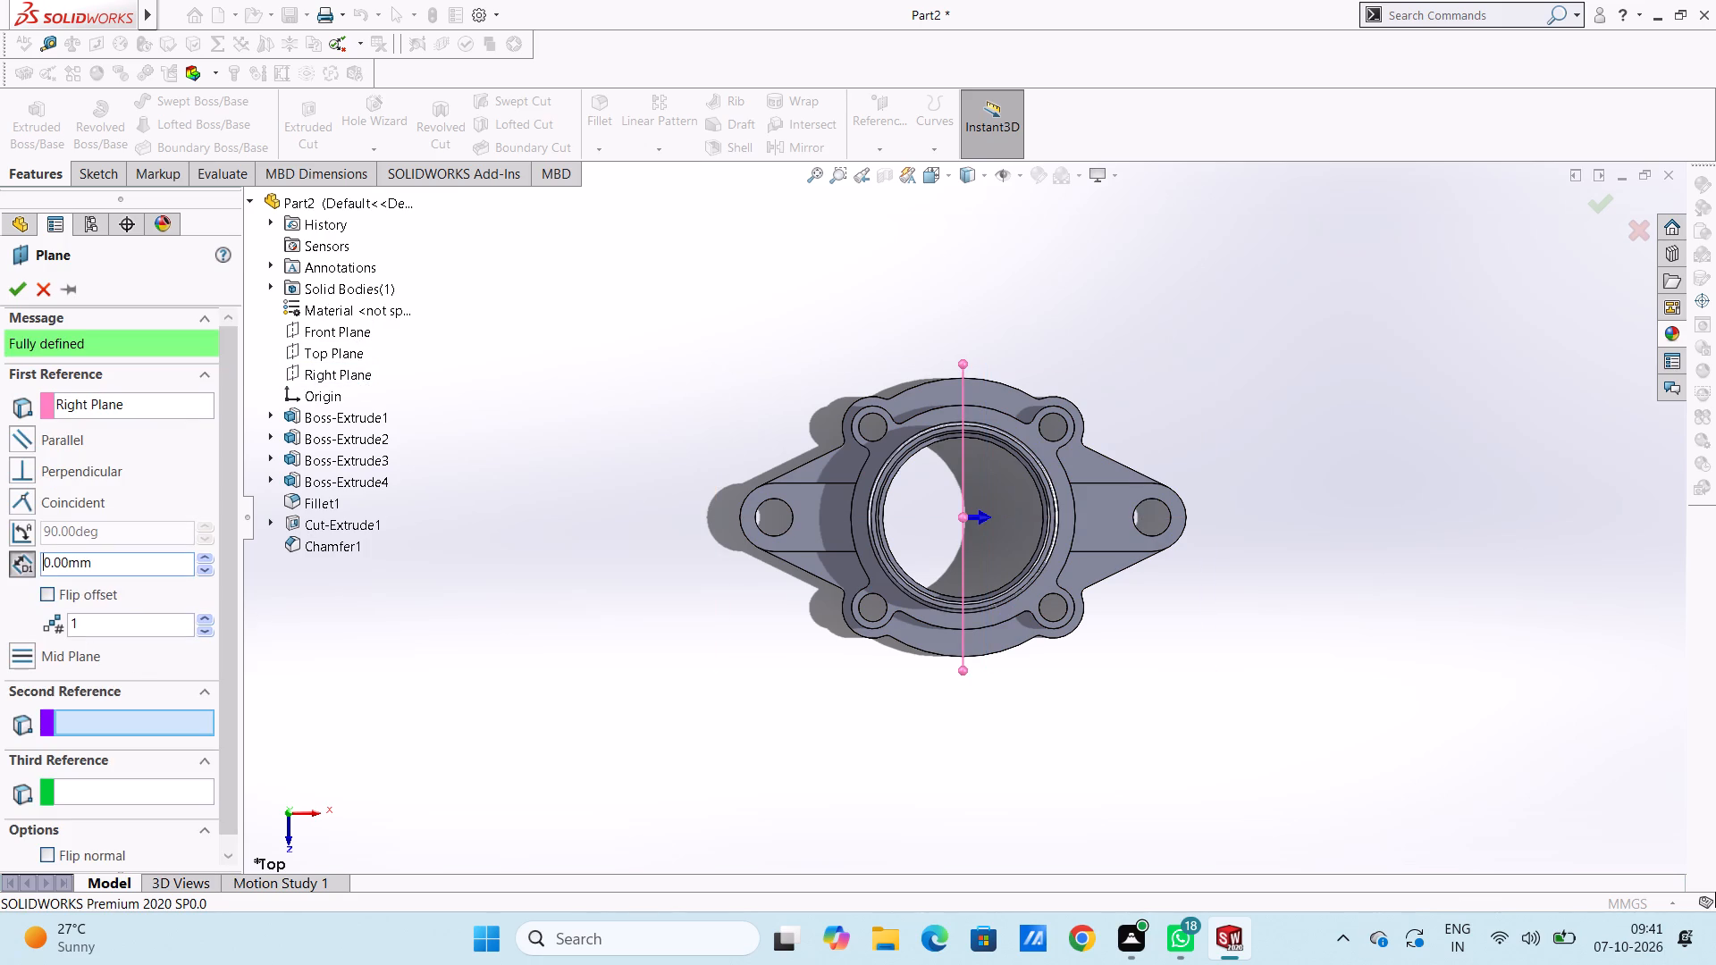
click(16, 286)
click(500, 493)
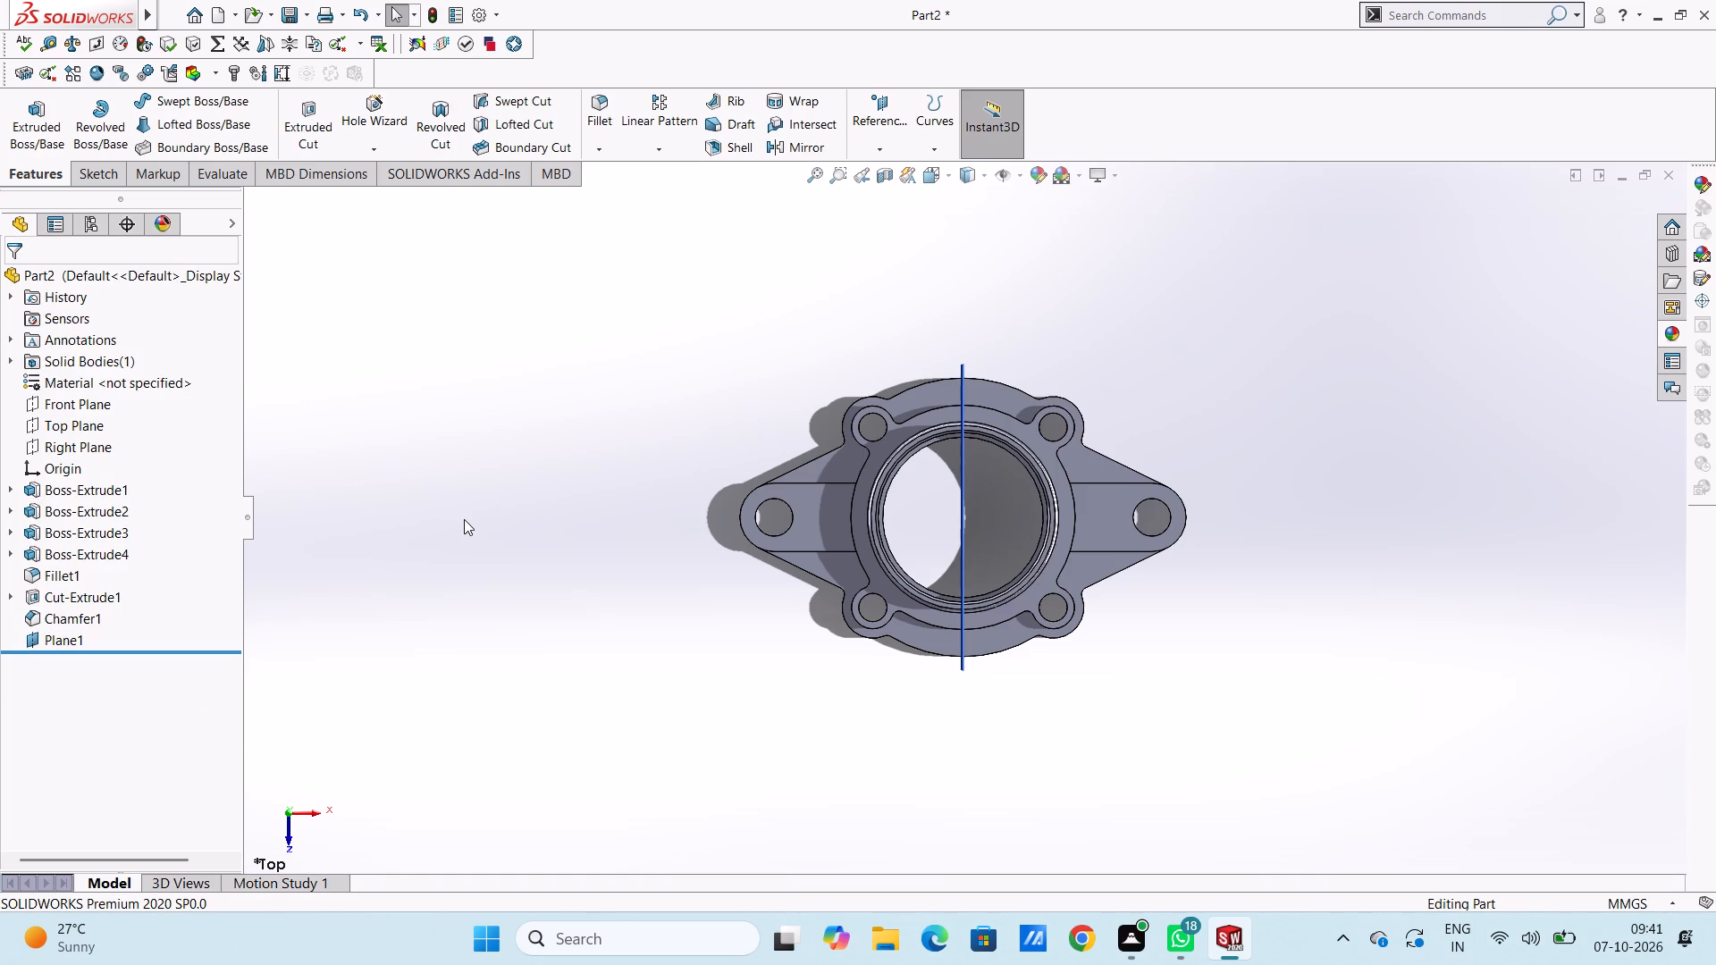
On the new central reference plane, sketch two concentric circles of about 4.2 mm and 8.9 mm radius, clear of the flange's +Z end.
key(ctrl+4)
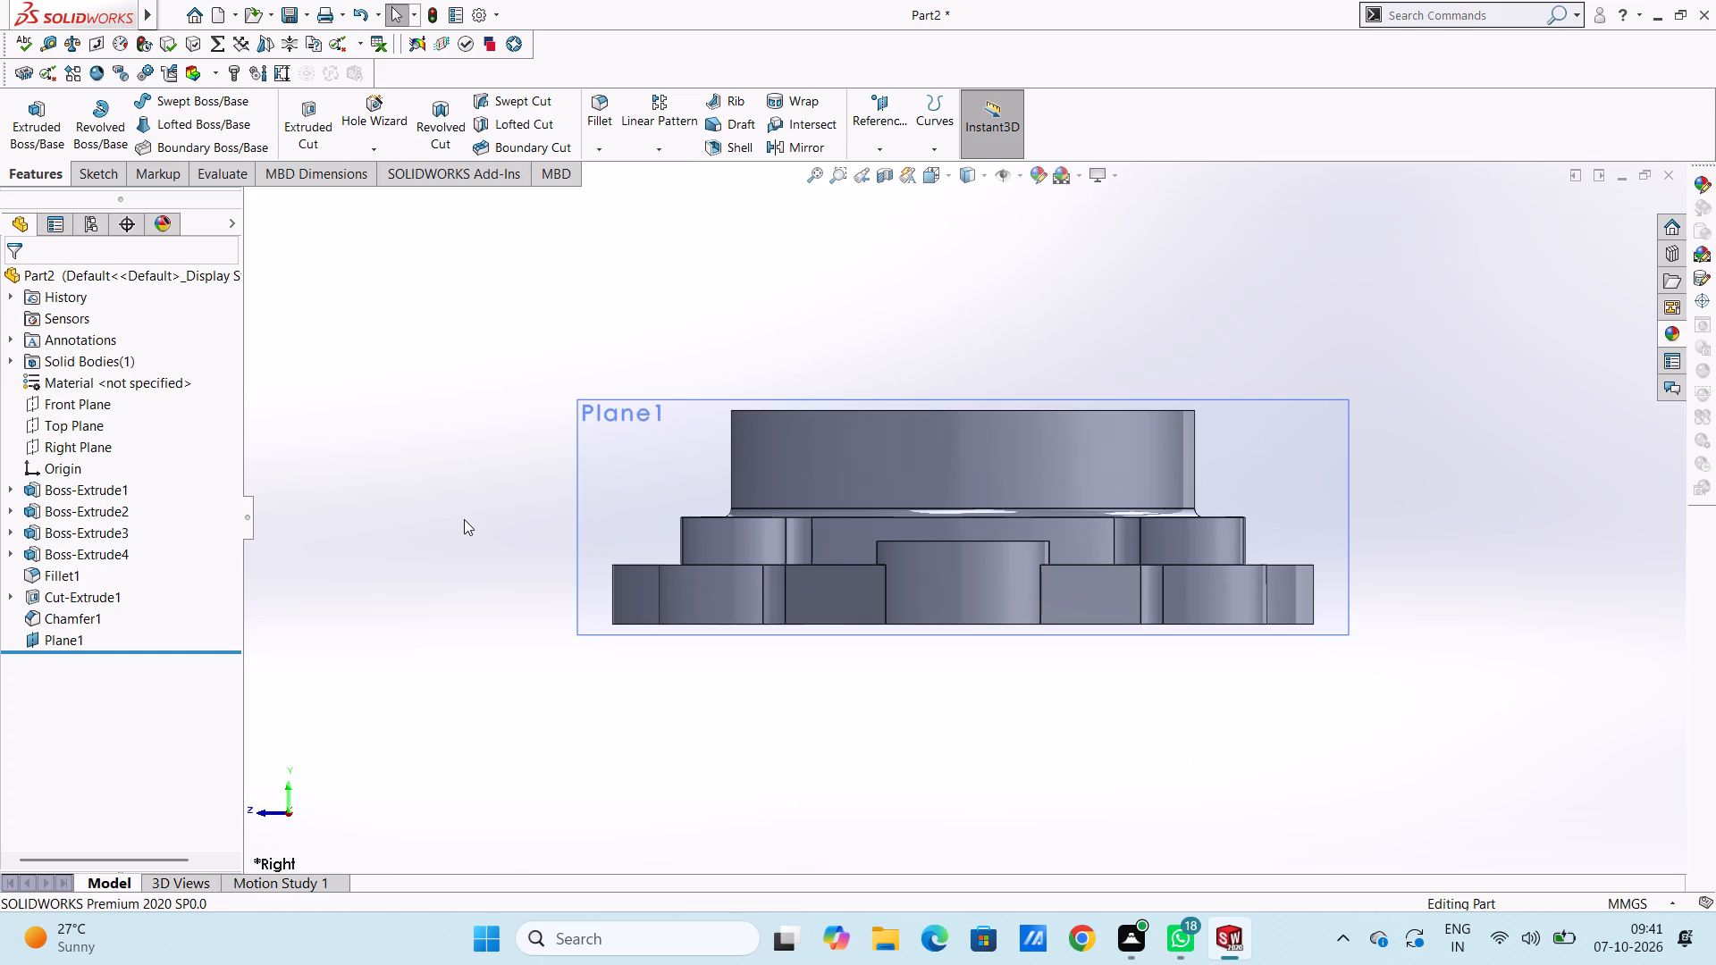
click(623, 478)
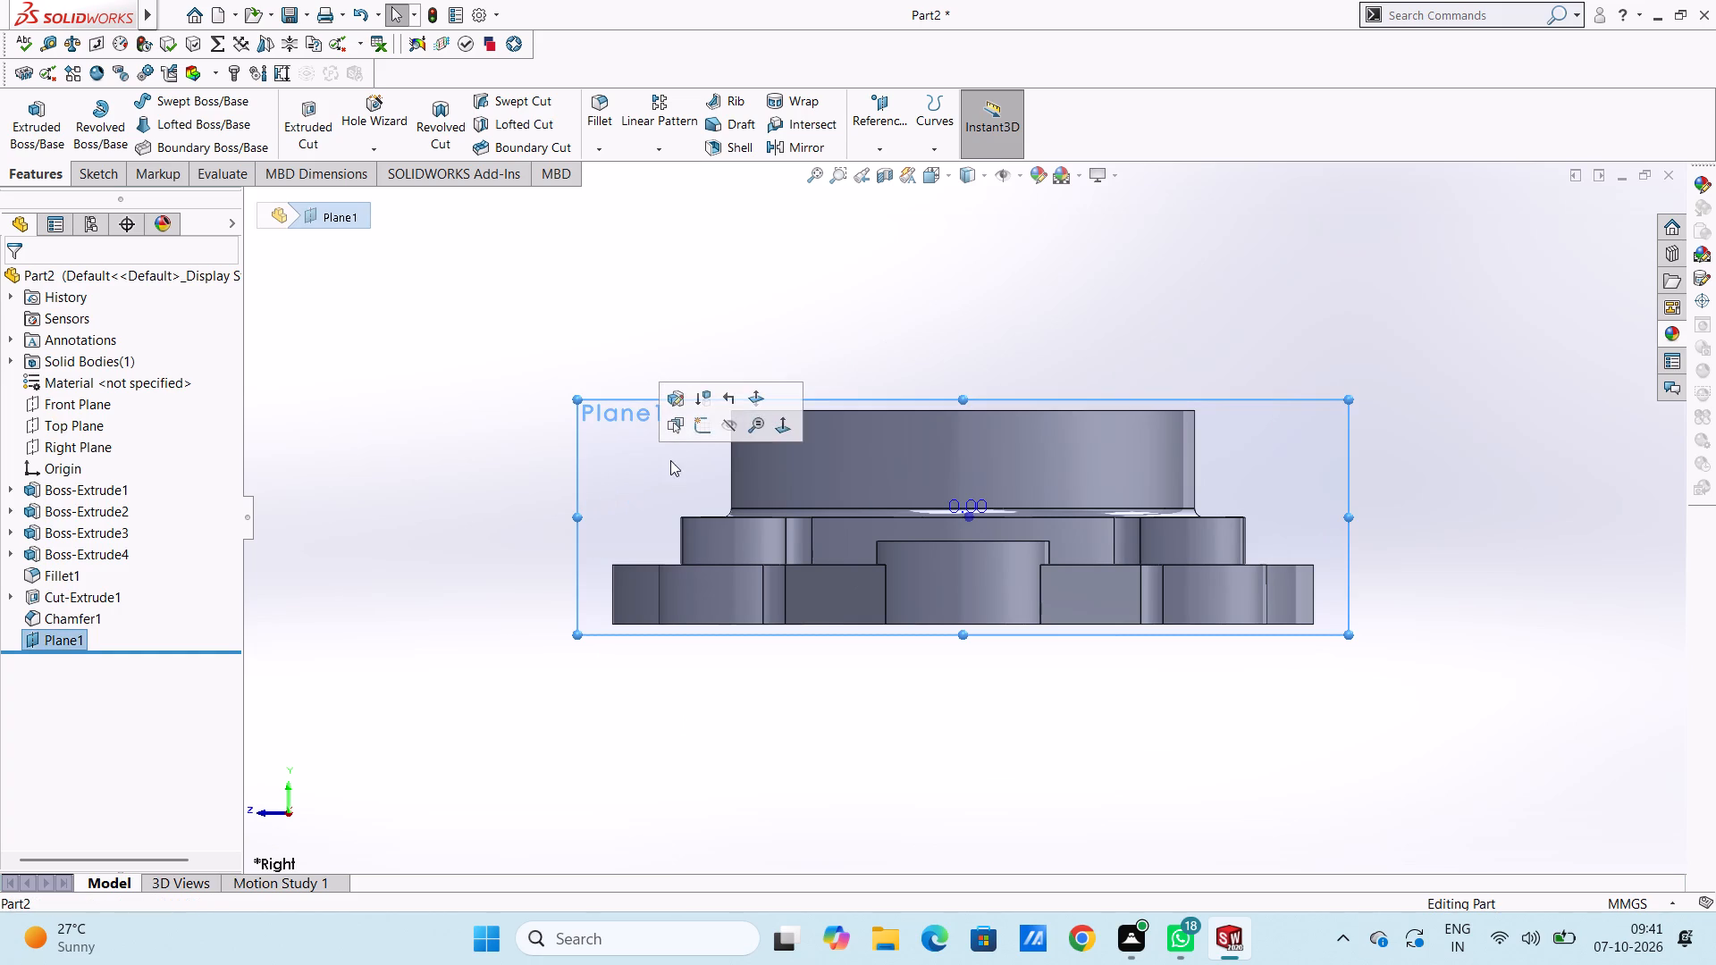
click(700, 429)
click(492, 475)
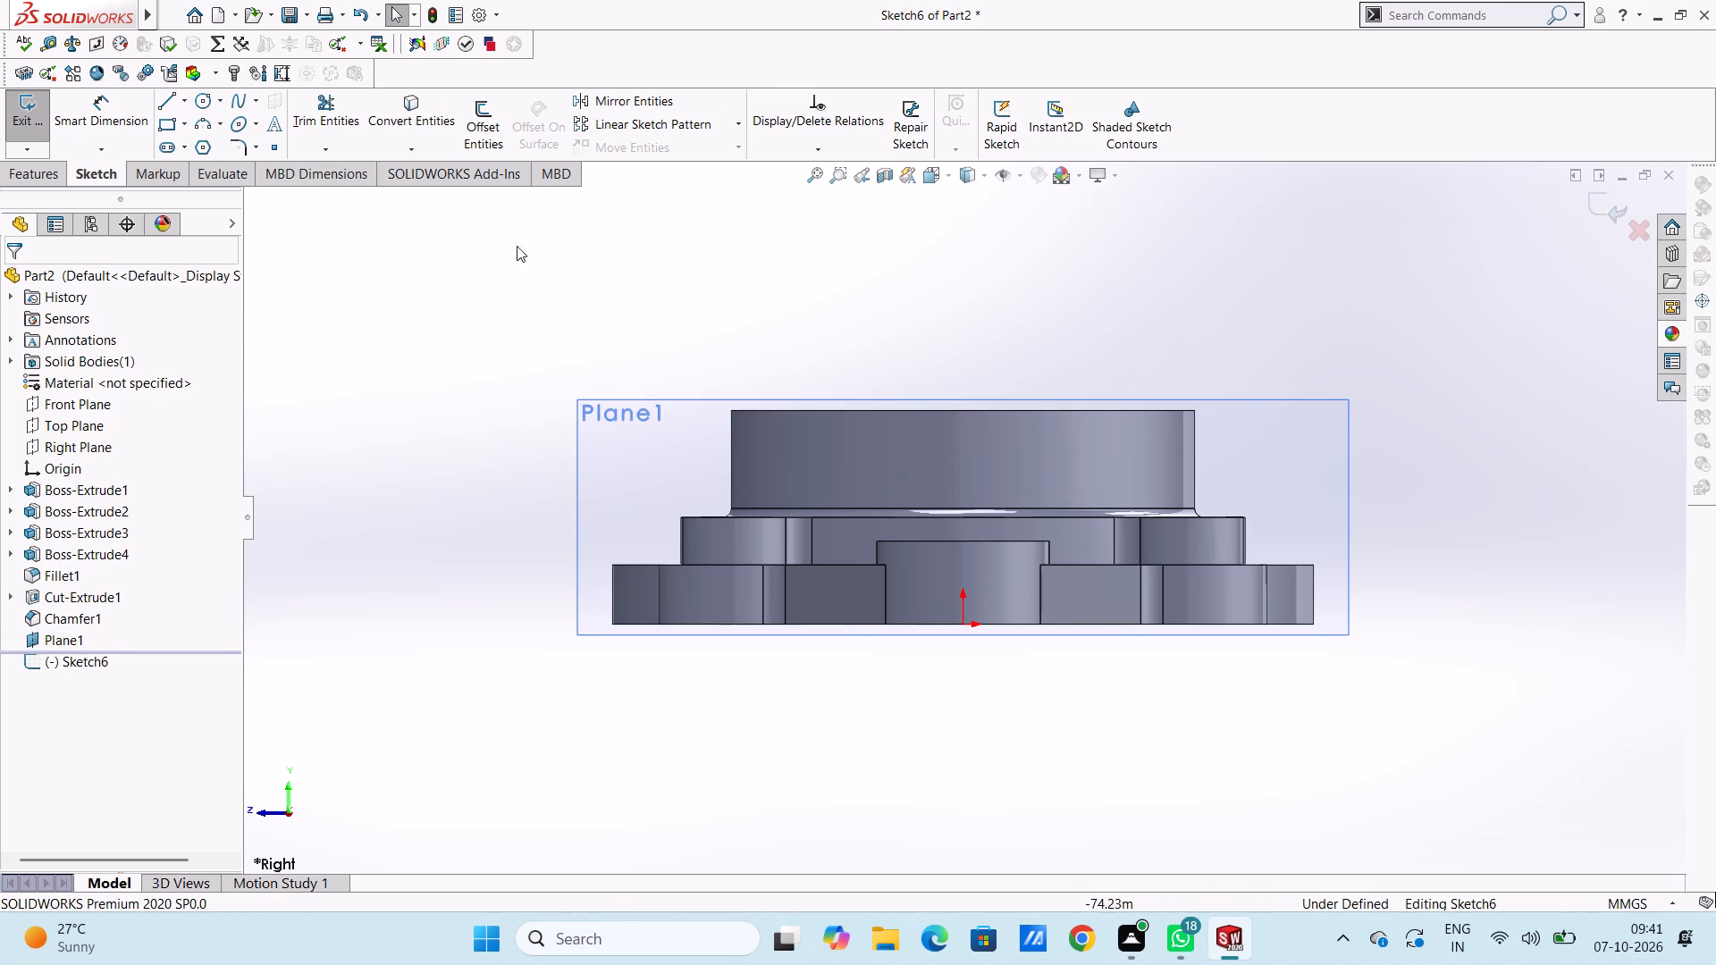
click(201, 102)
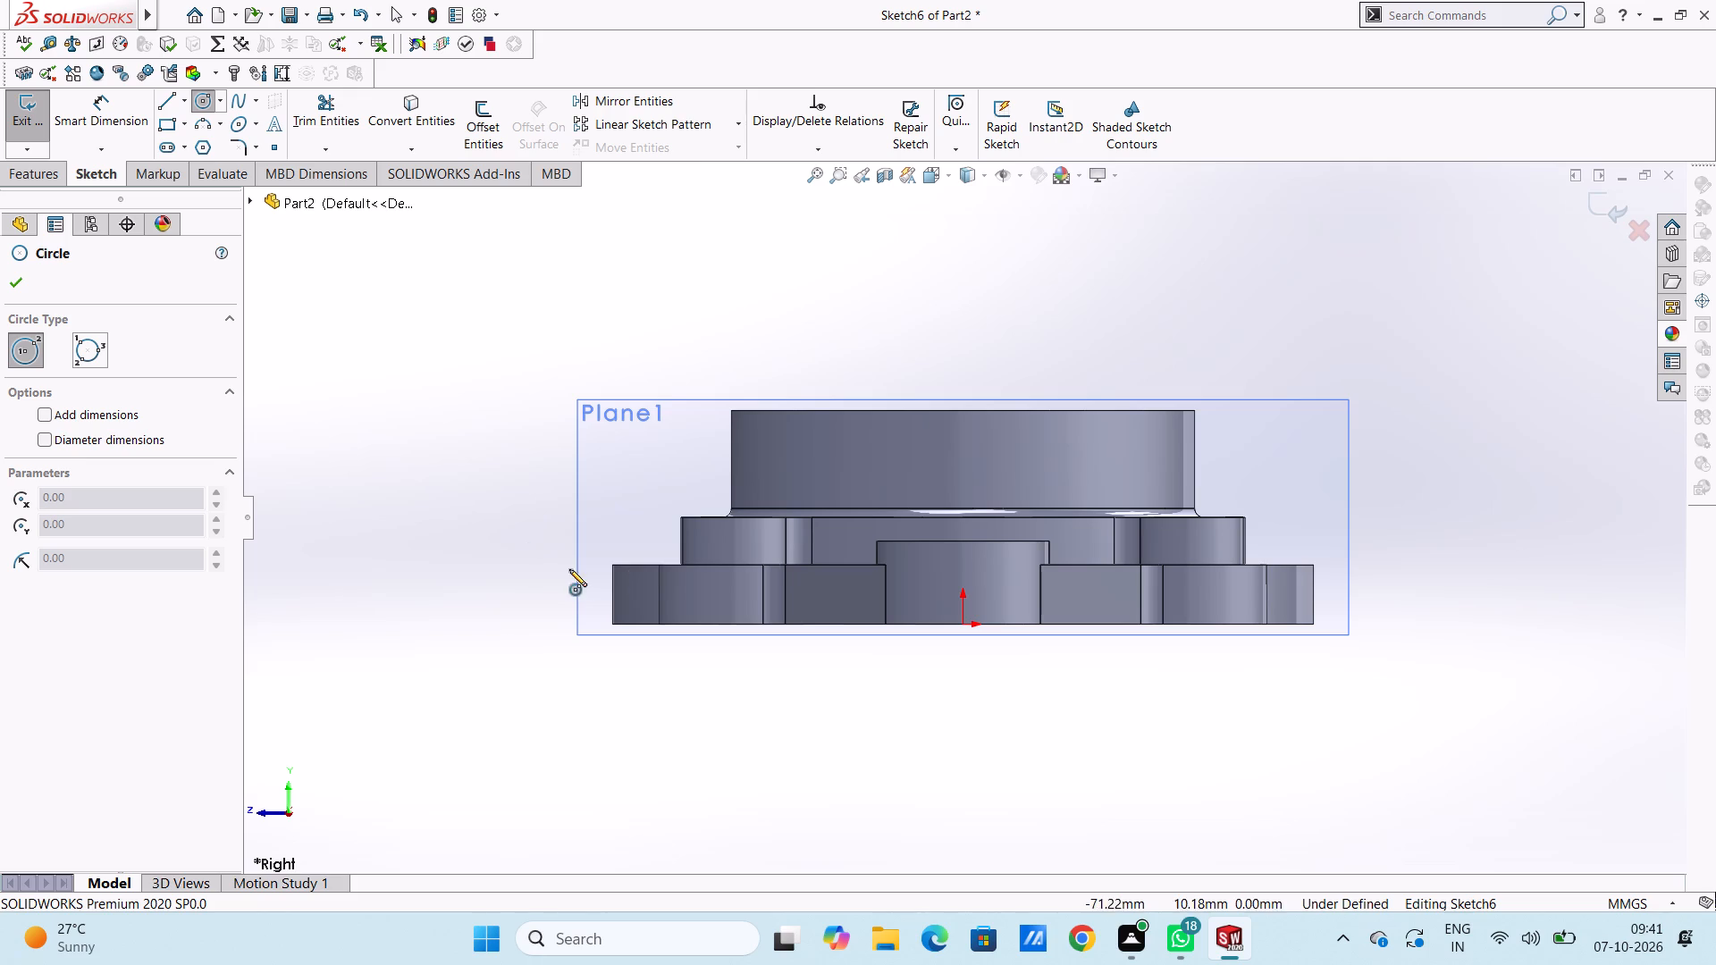
click(517, 558)
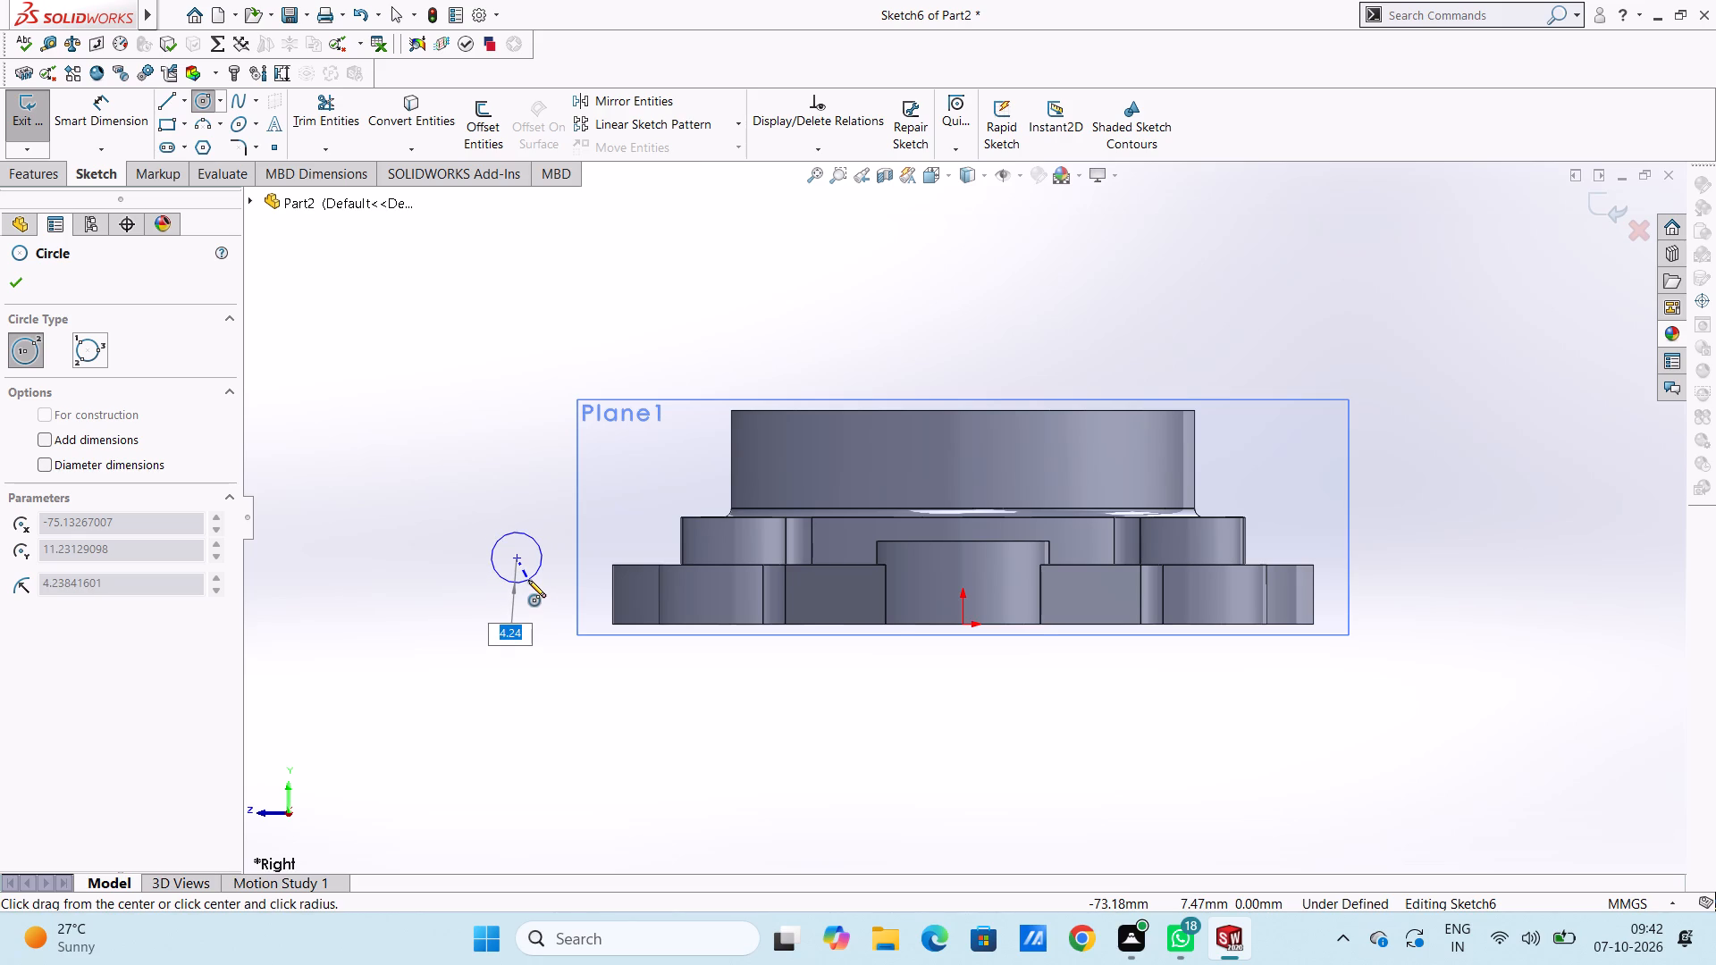
click(528, 580)
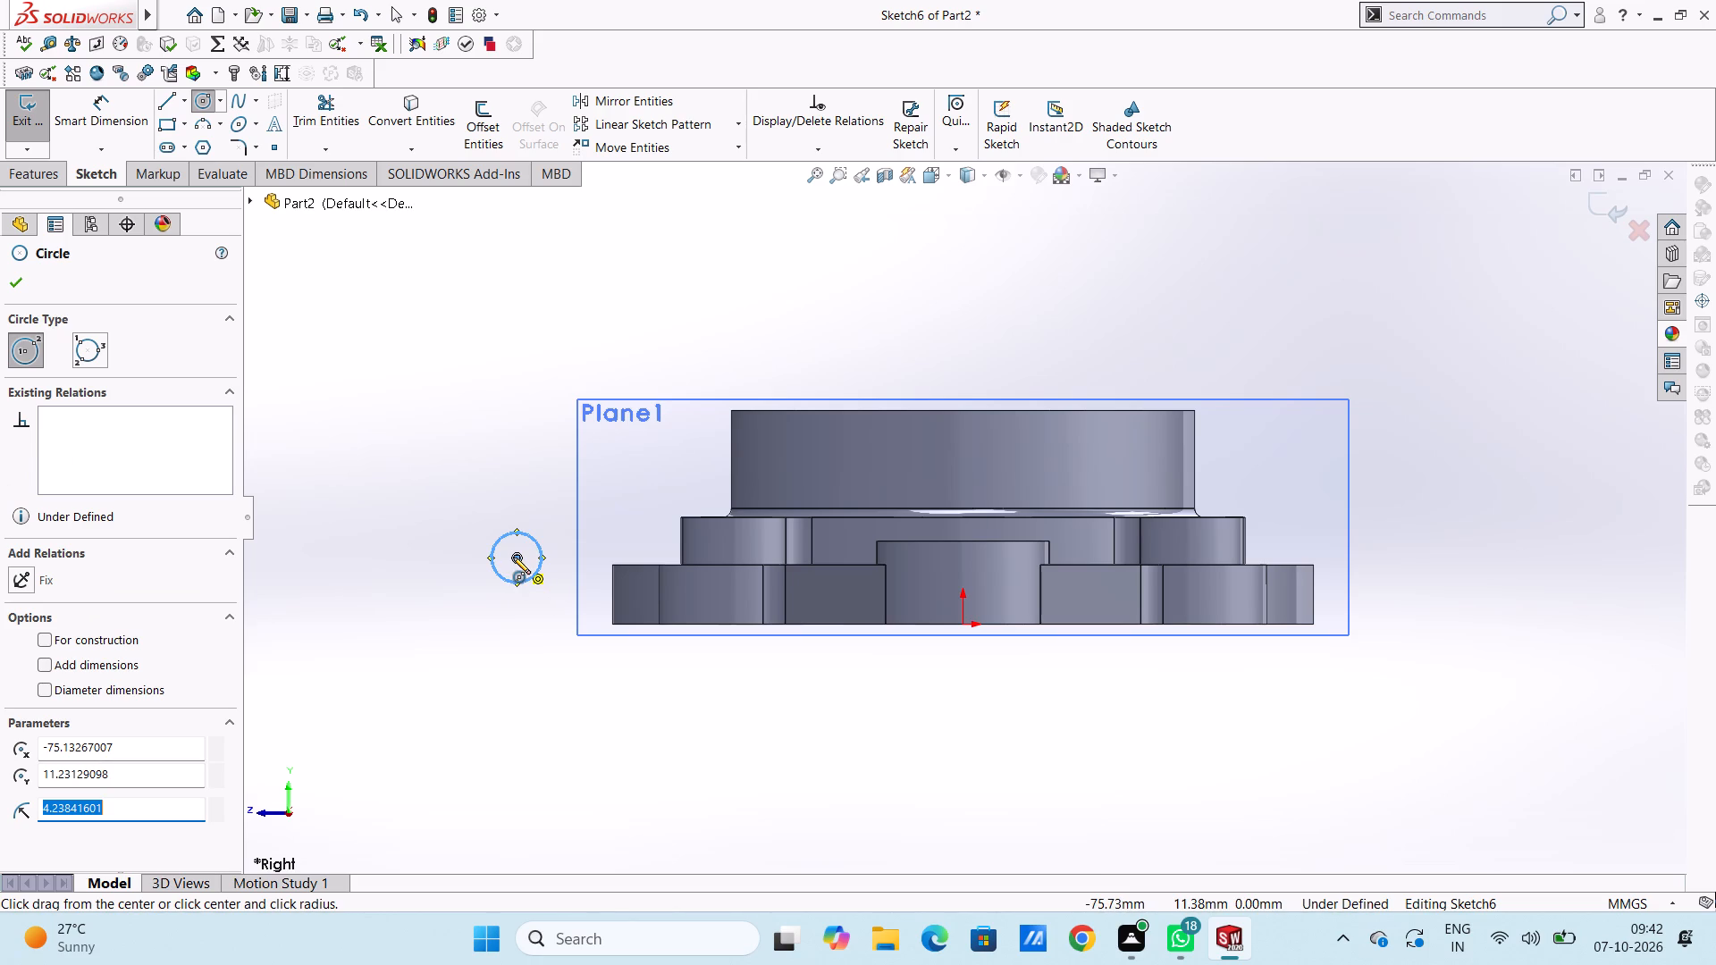
click(513, 557)
click(527, 609)
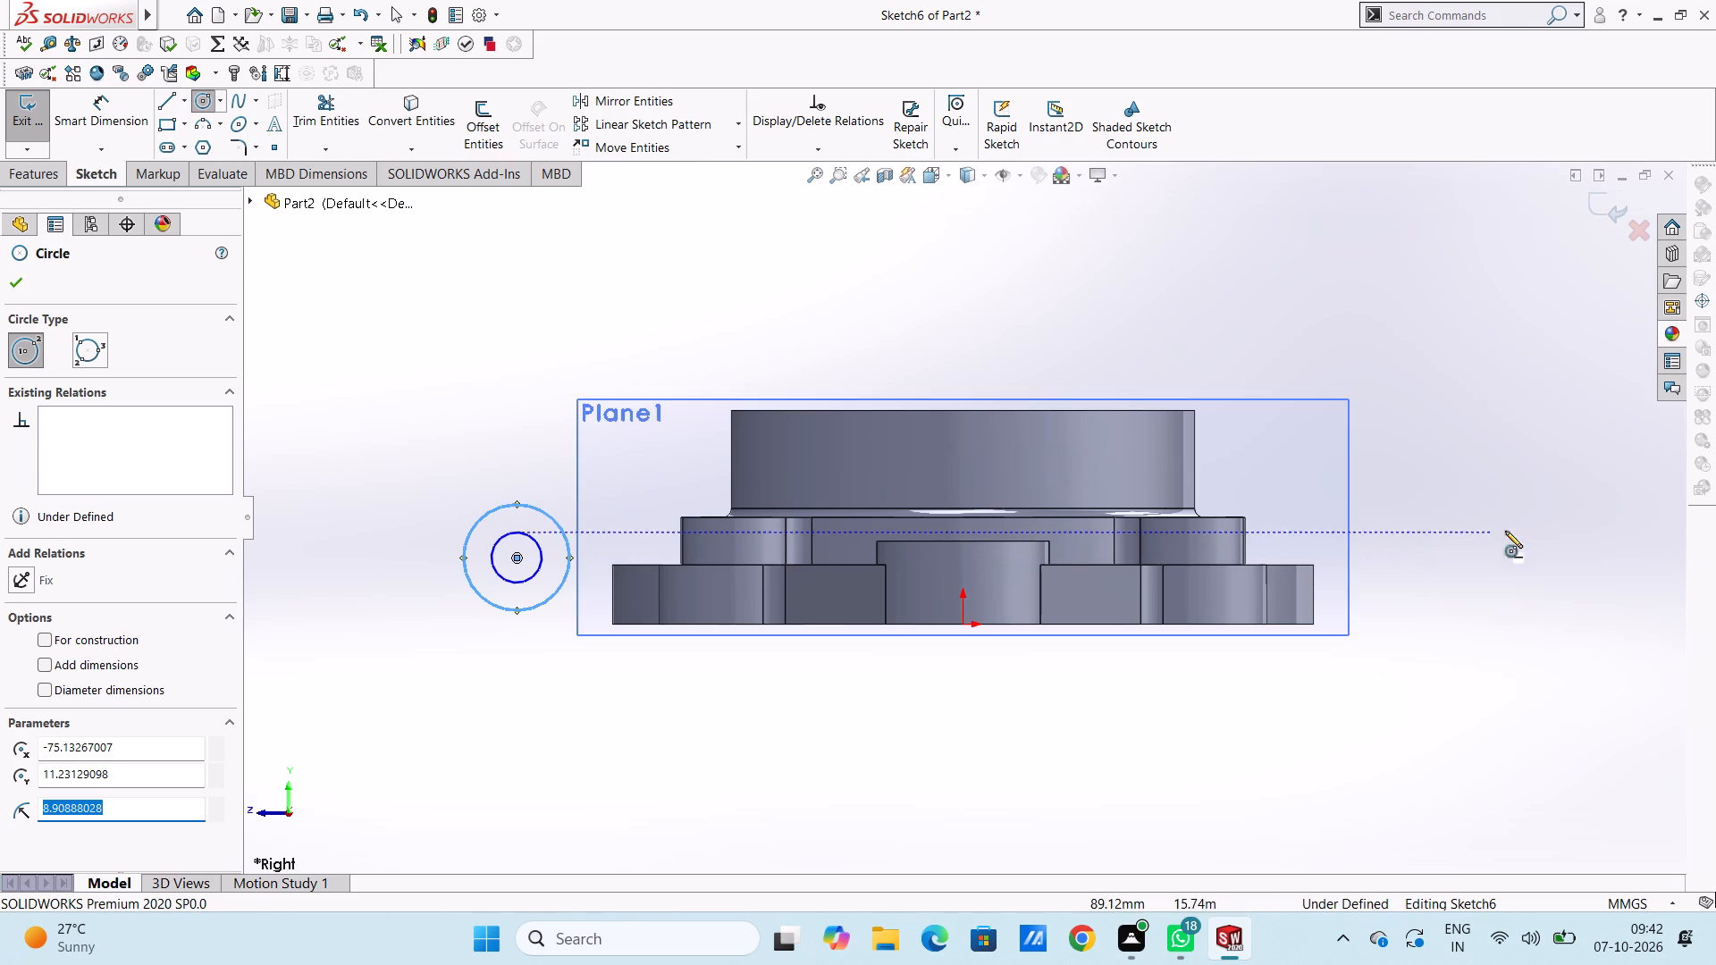
Sketch a second pair of concentric circles, about 3.8 mm and 6 mm in radius, clear of the flange's opposite (-Z) end.
click(1473, 547)
click(1473, 569)
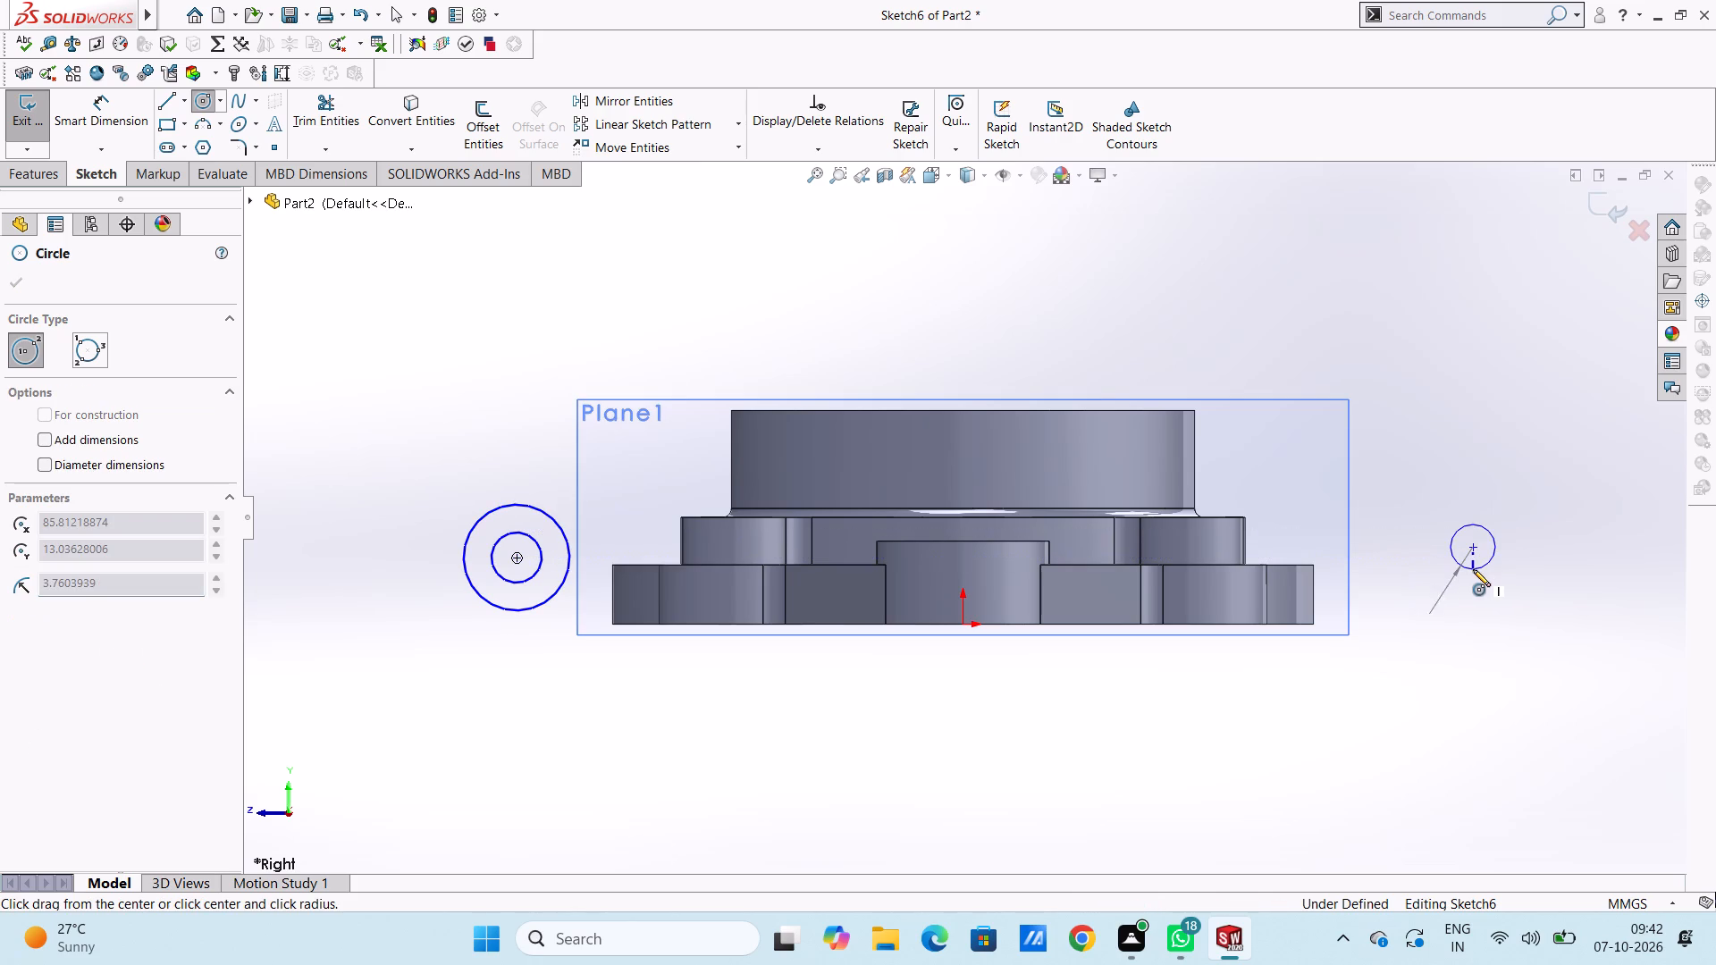
click(1472, 550)
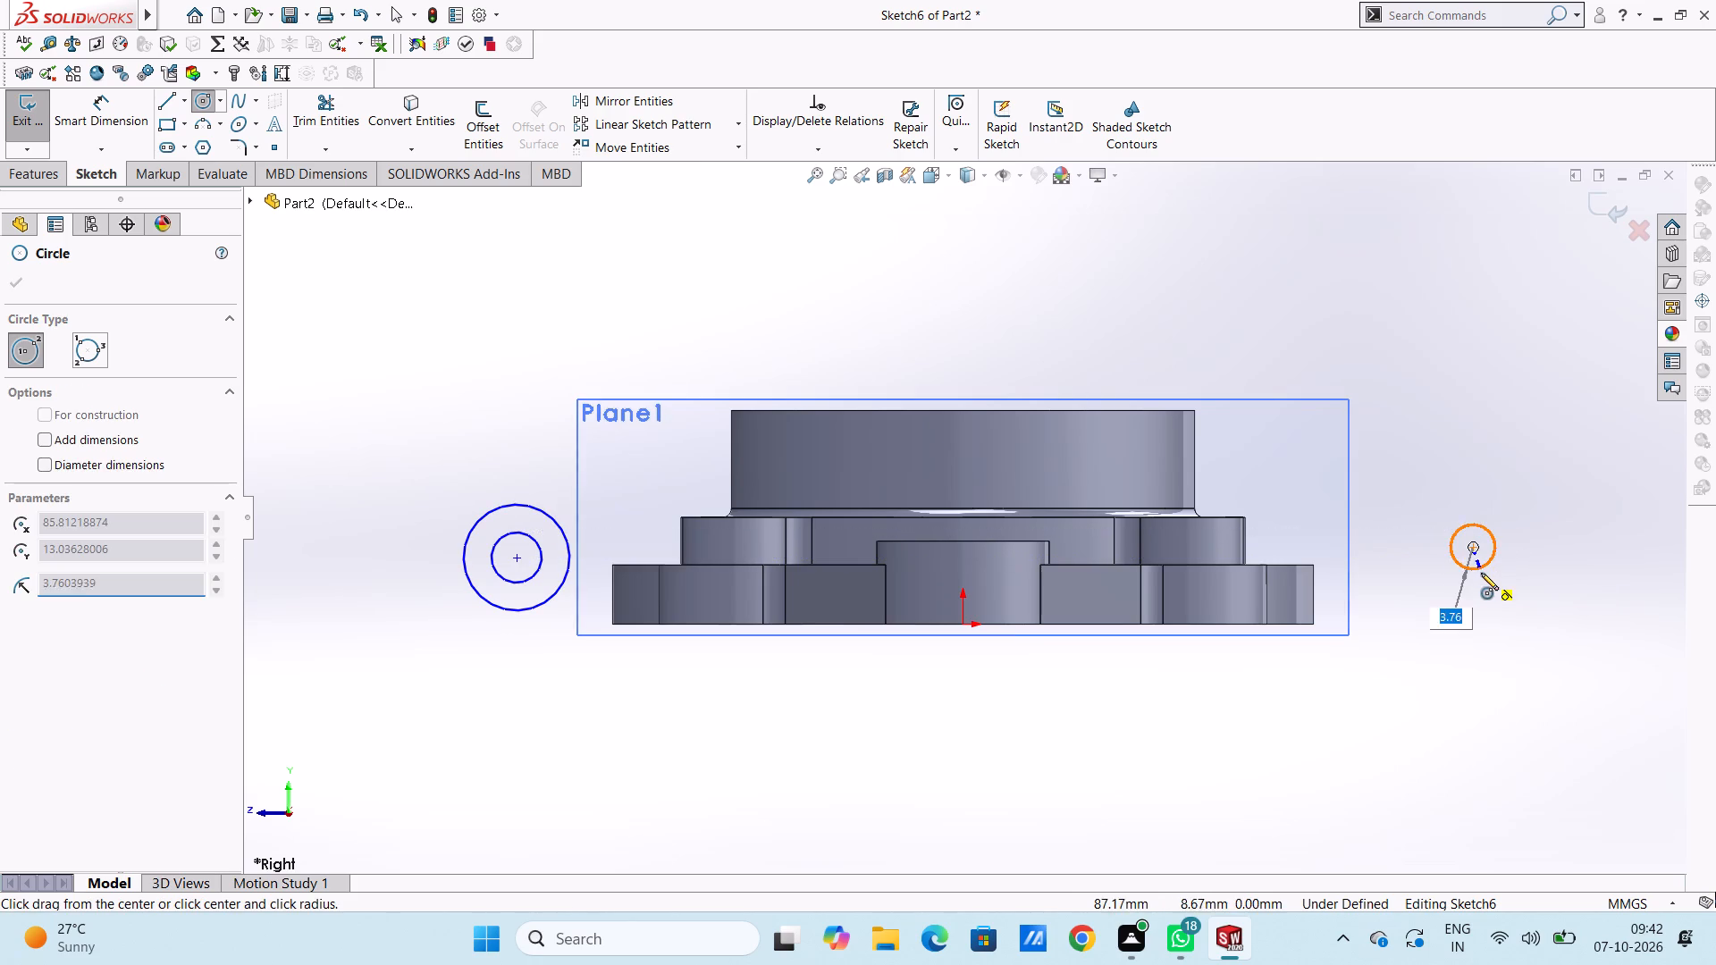
click(1483, 581)
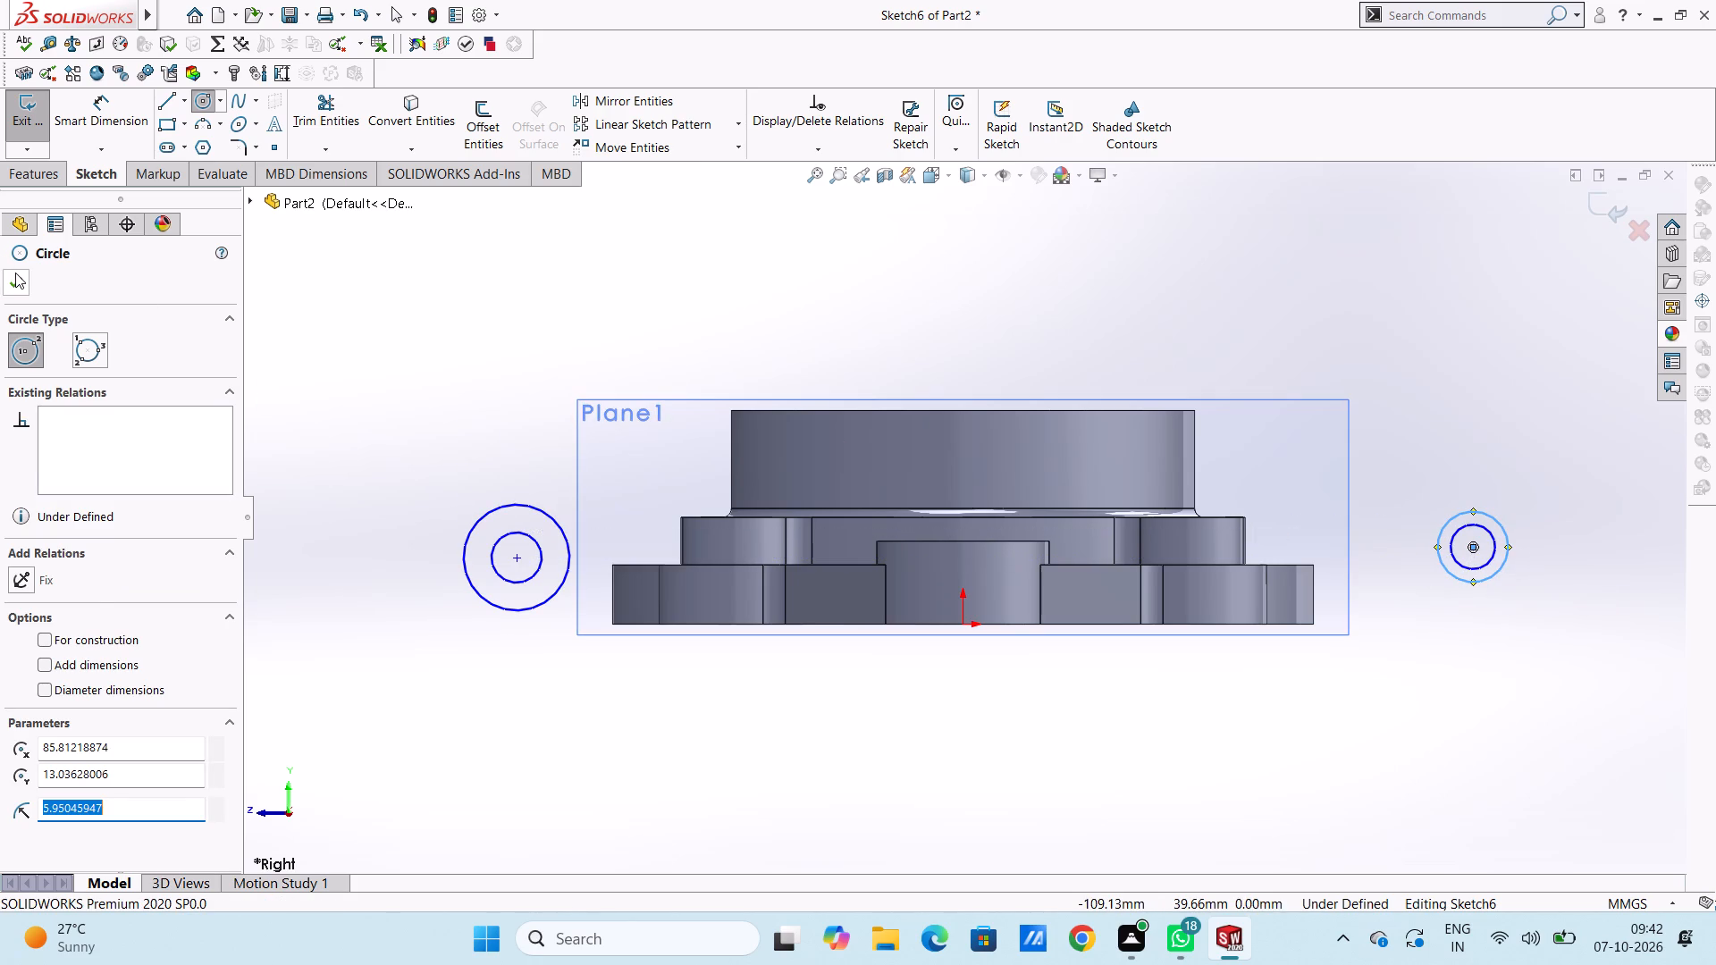
click(15, 273)
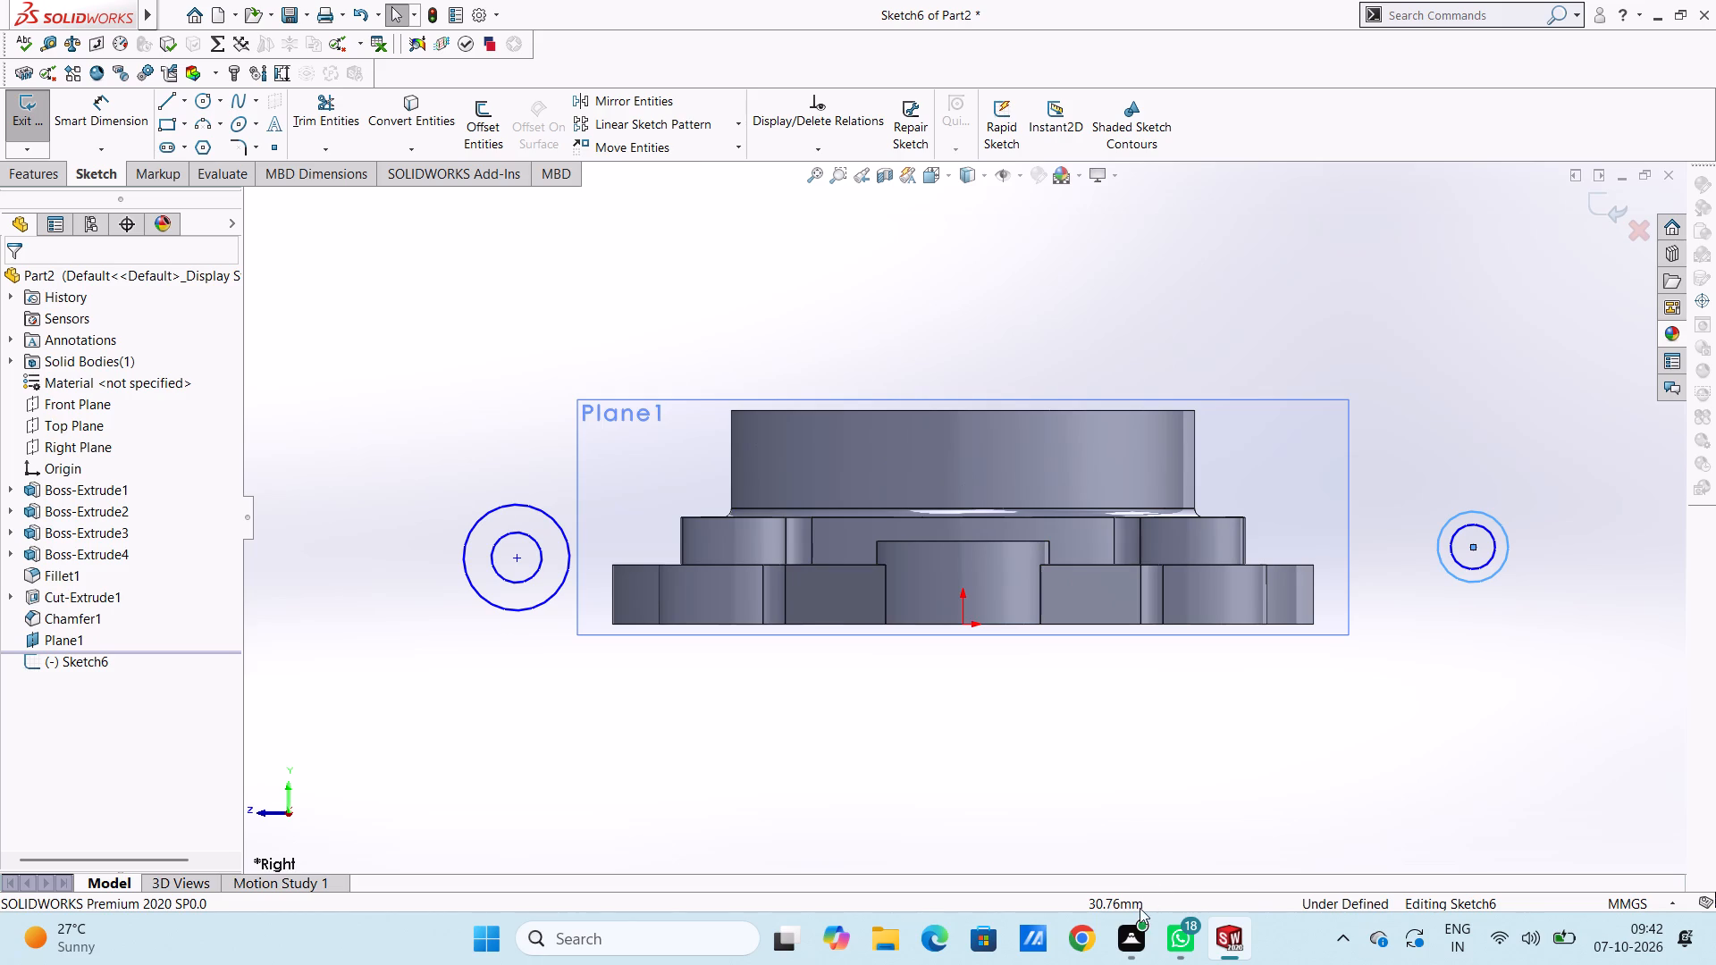
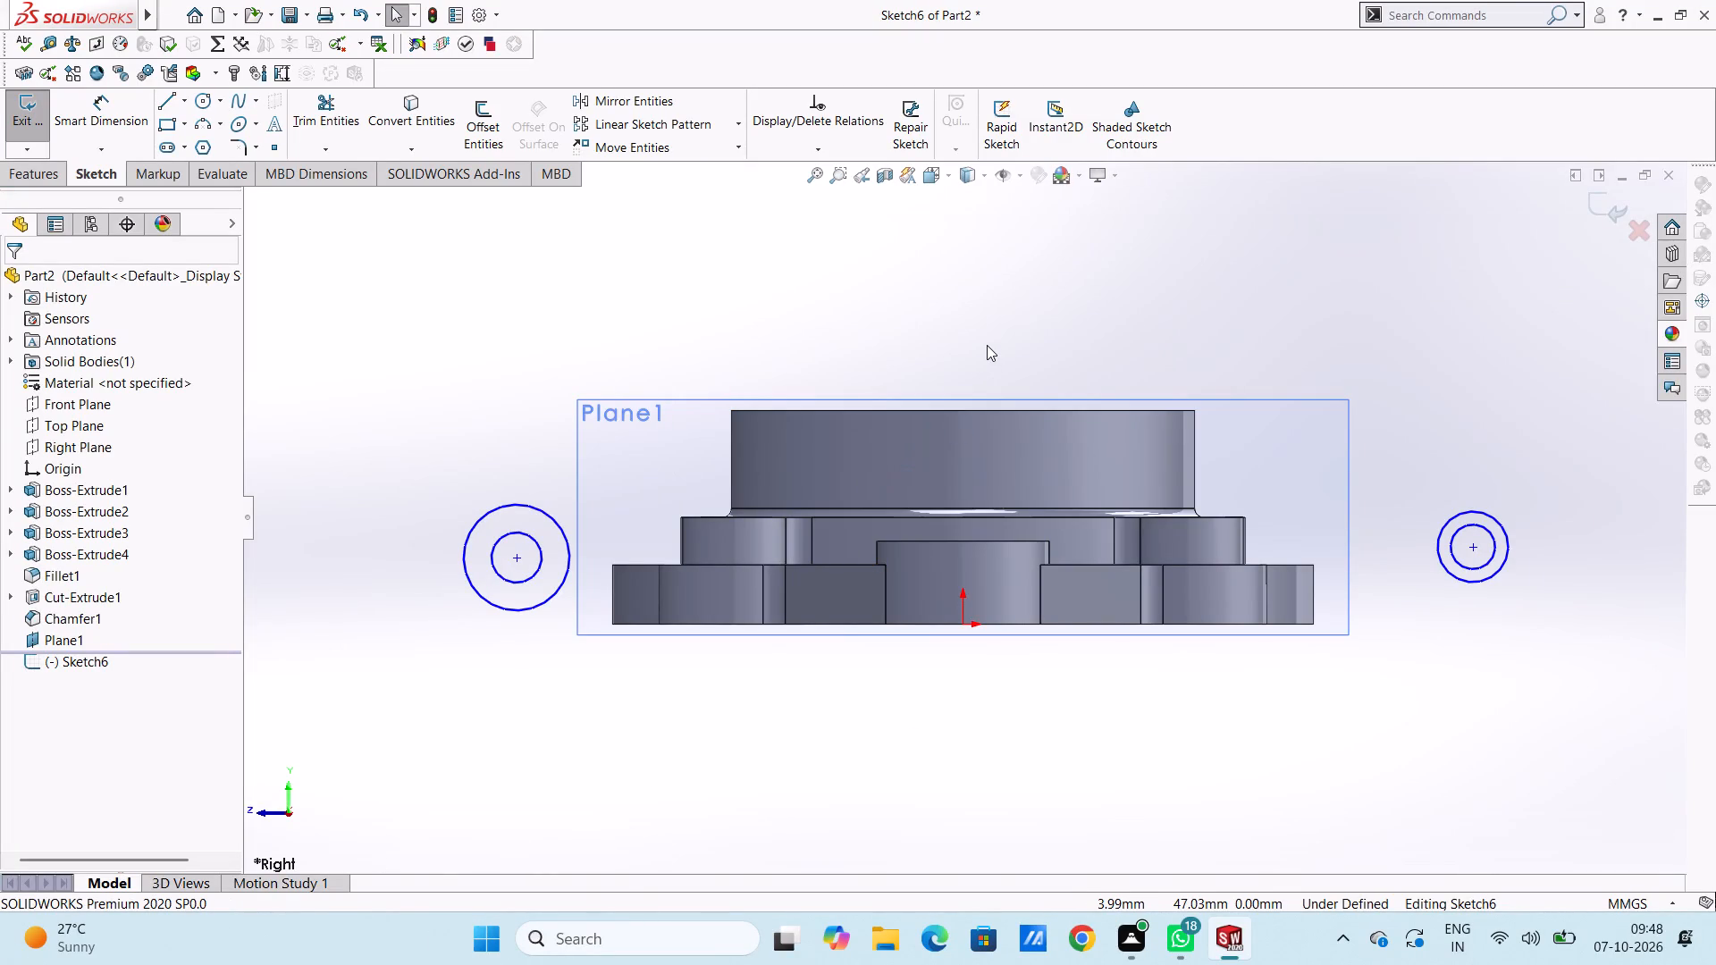
Dimension the concentric circles beyond the flange's +Z end to diameters of 6 mm for the inner and 10 mm for the outer.
click(113, 105)
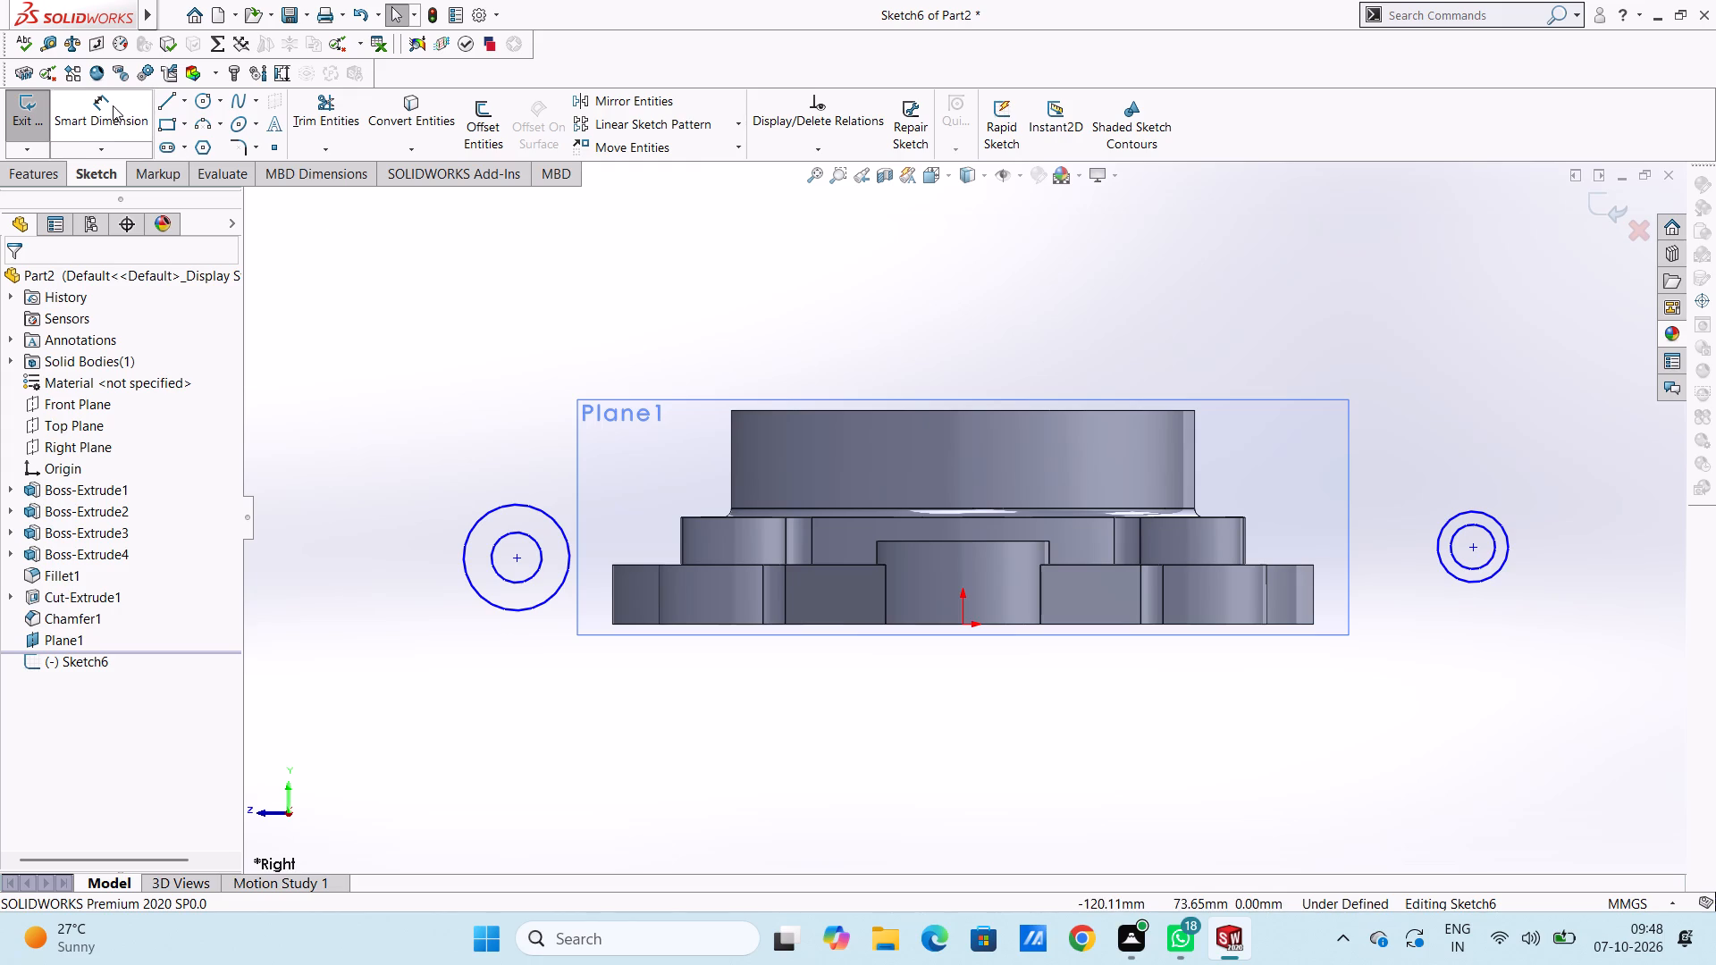
click(511, 576)
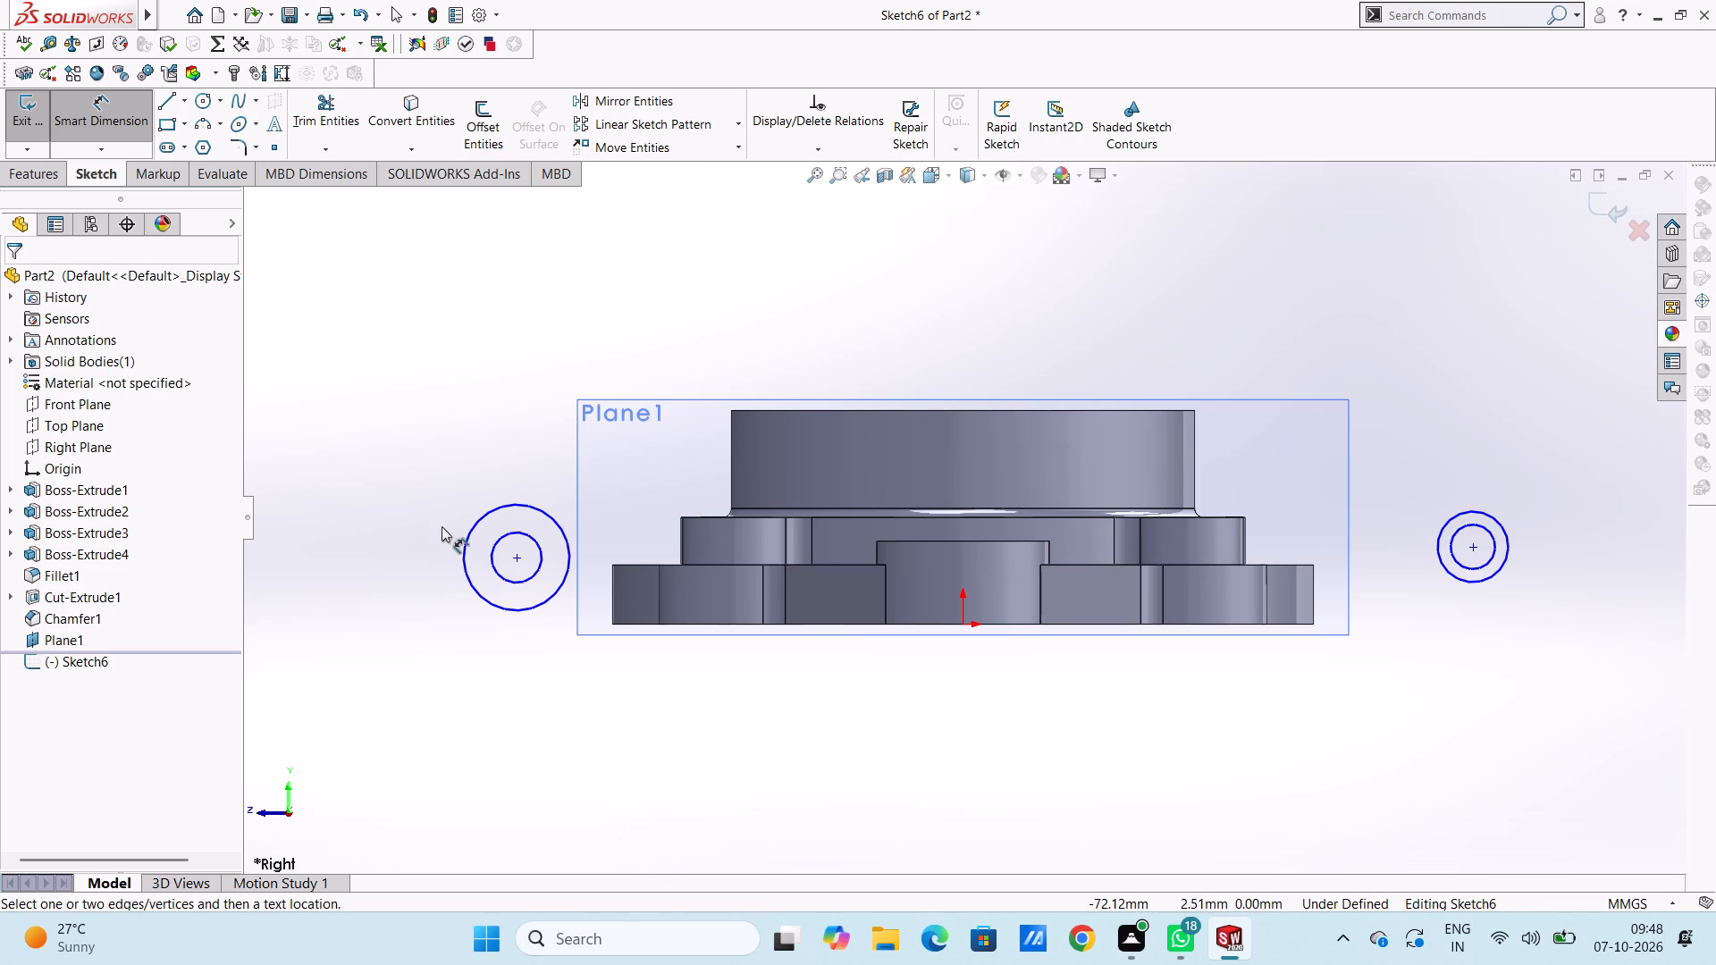
click(524, 581)
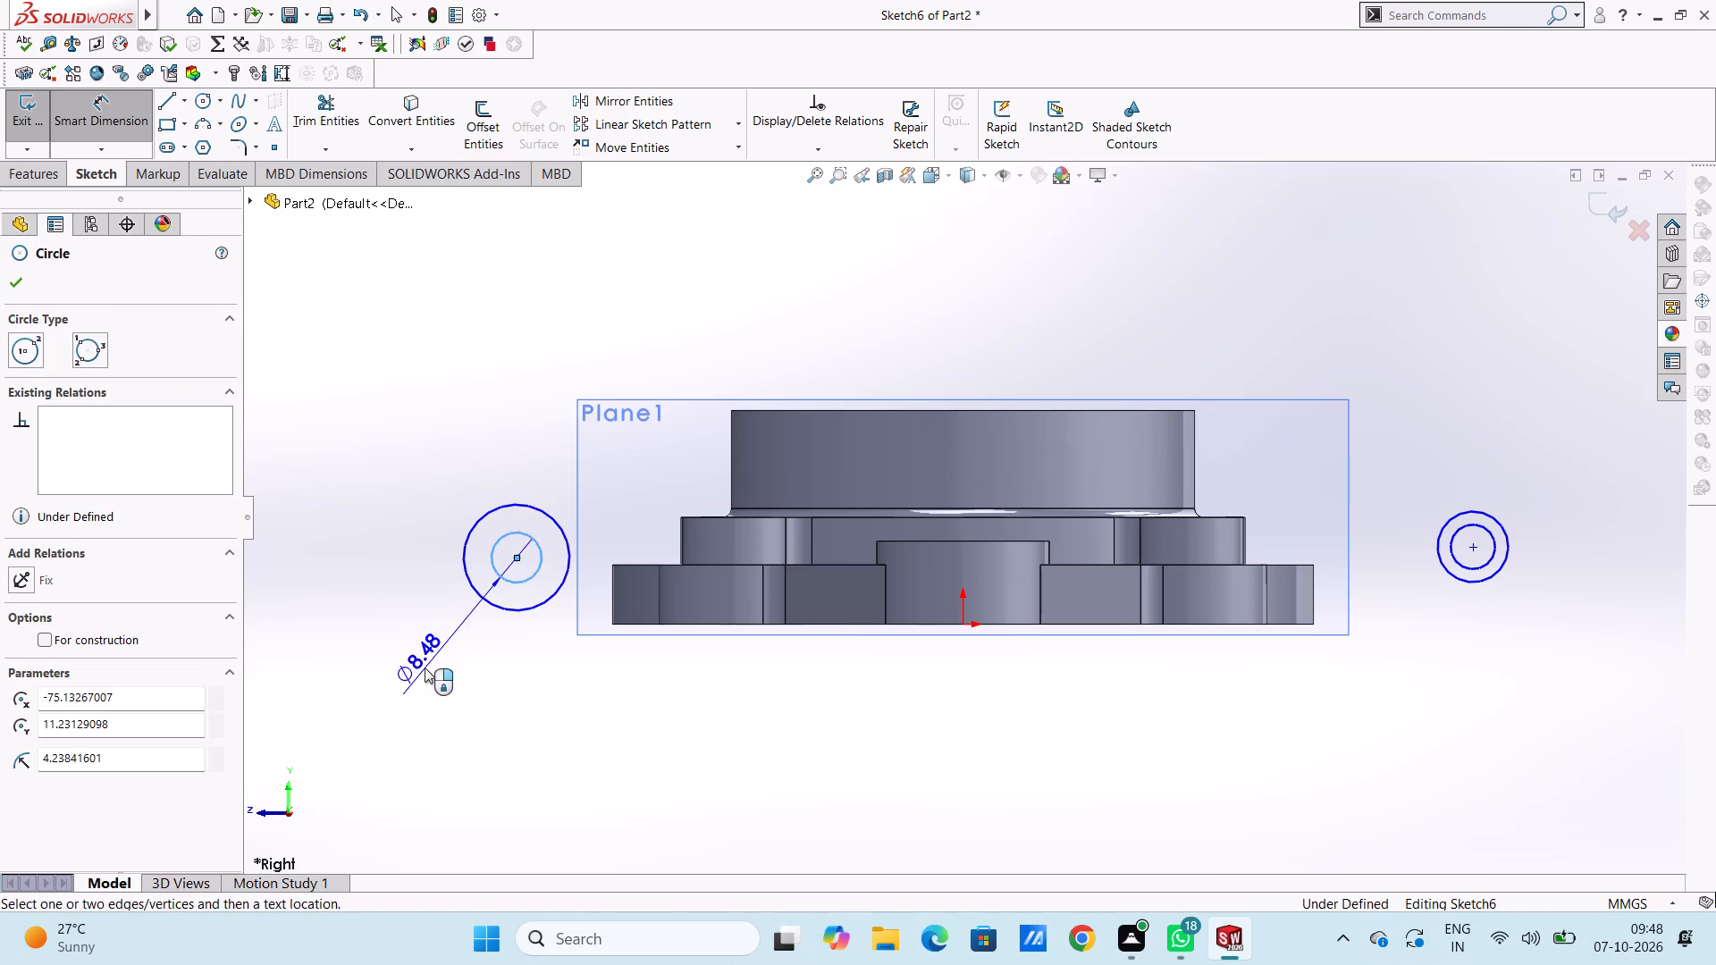
click(383, 667)
key(6)
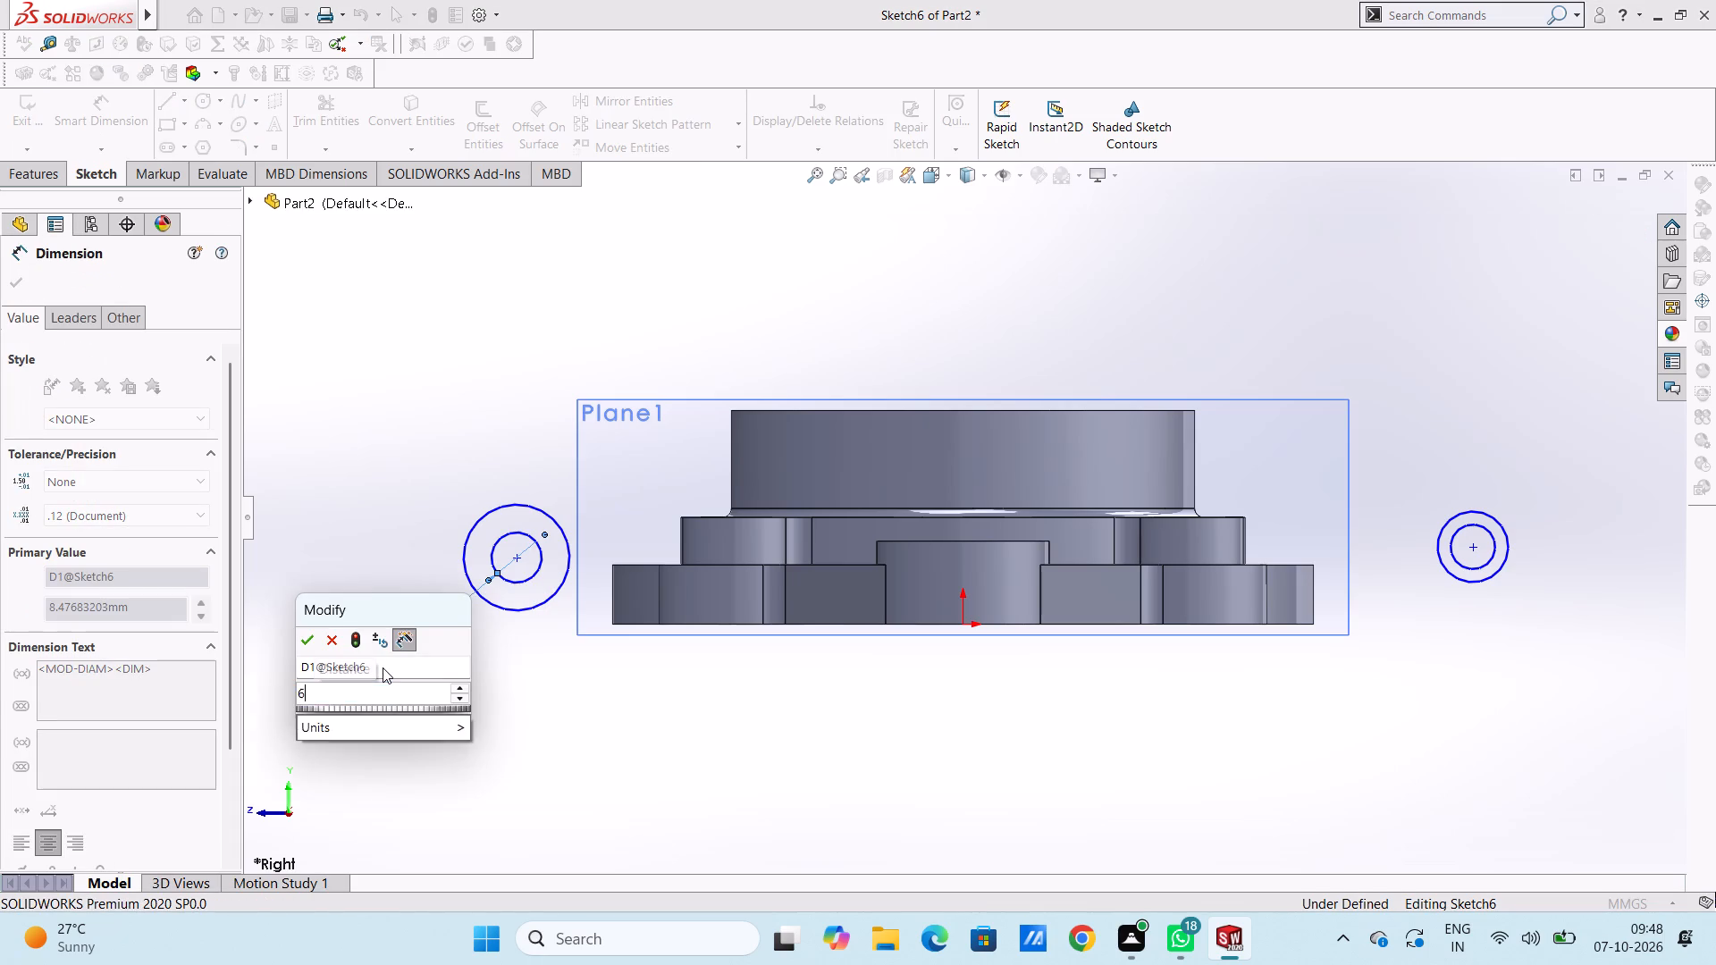
key(Return)
click(474, 508)
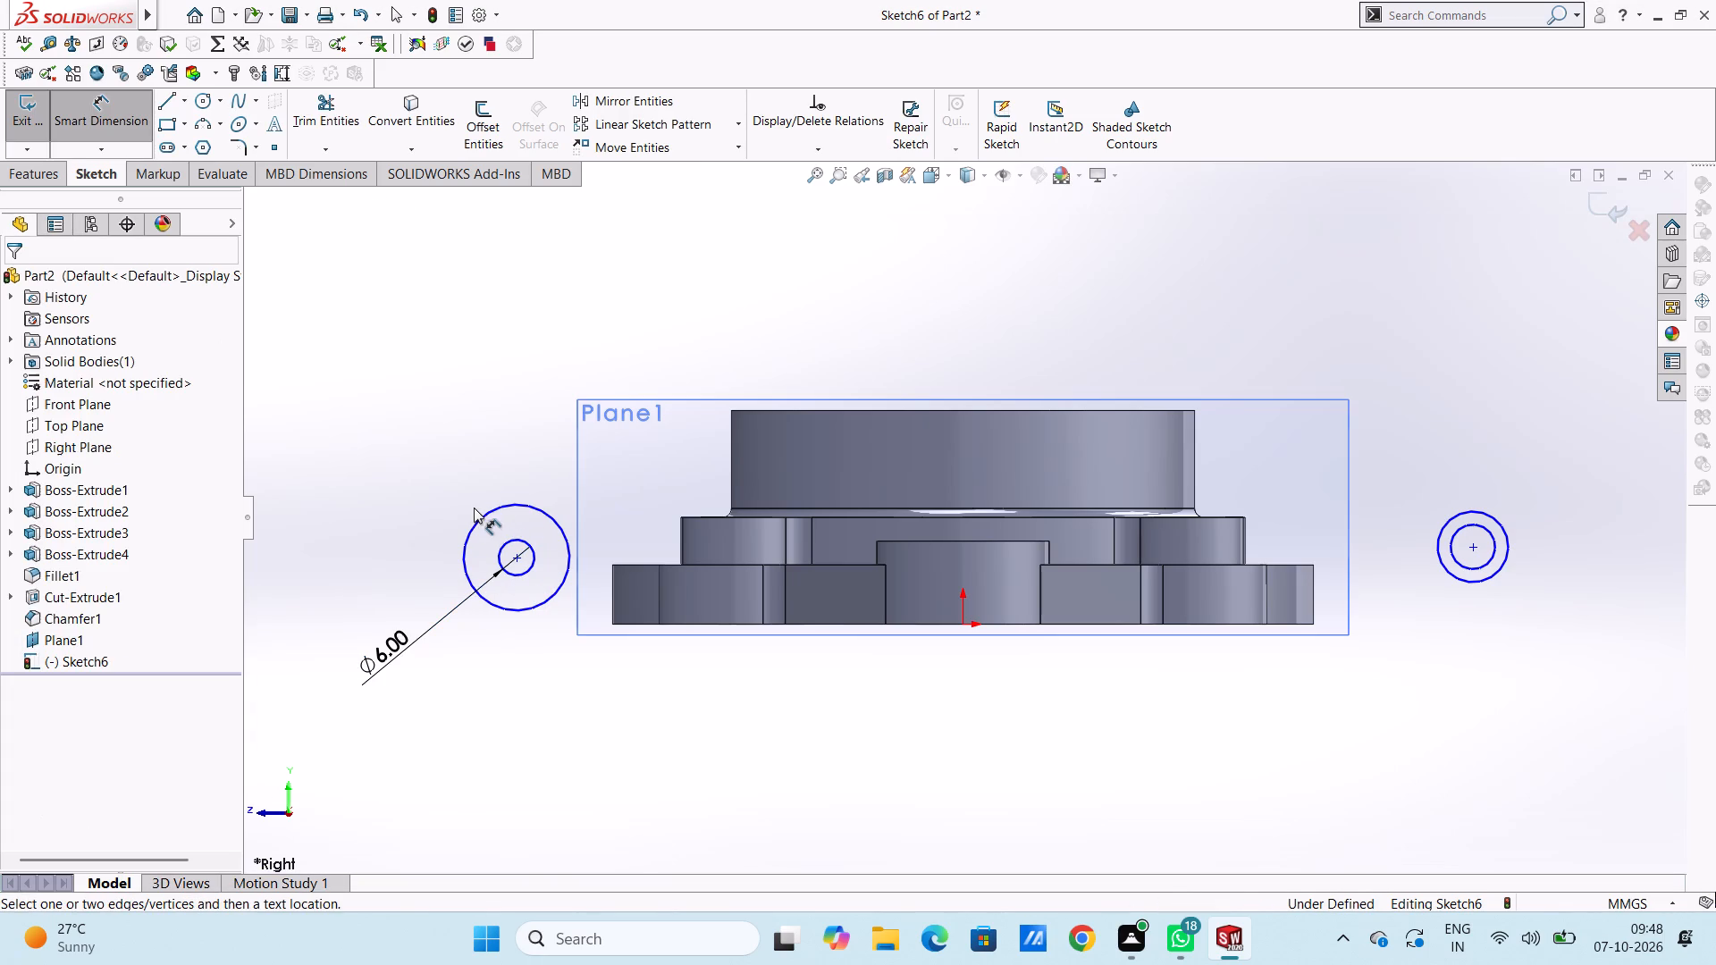
click(478, 523)
click(414, 385)
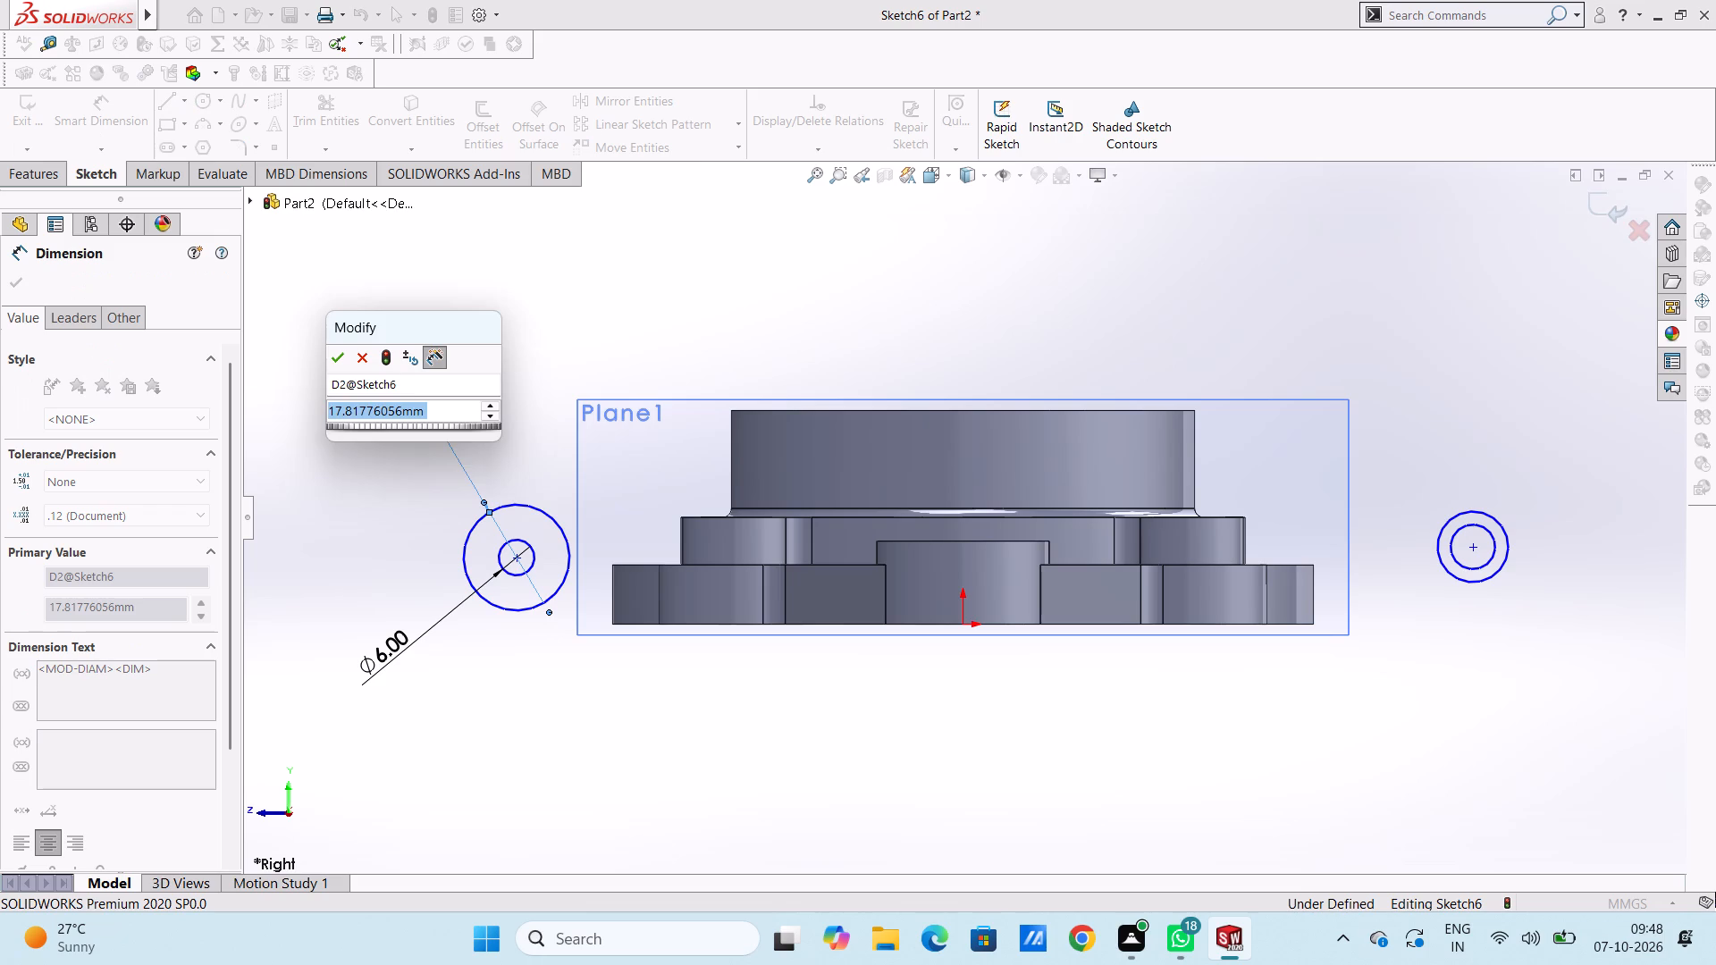
text(10)
key(Return)
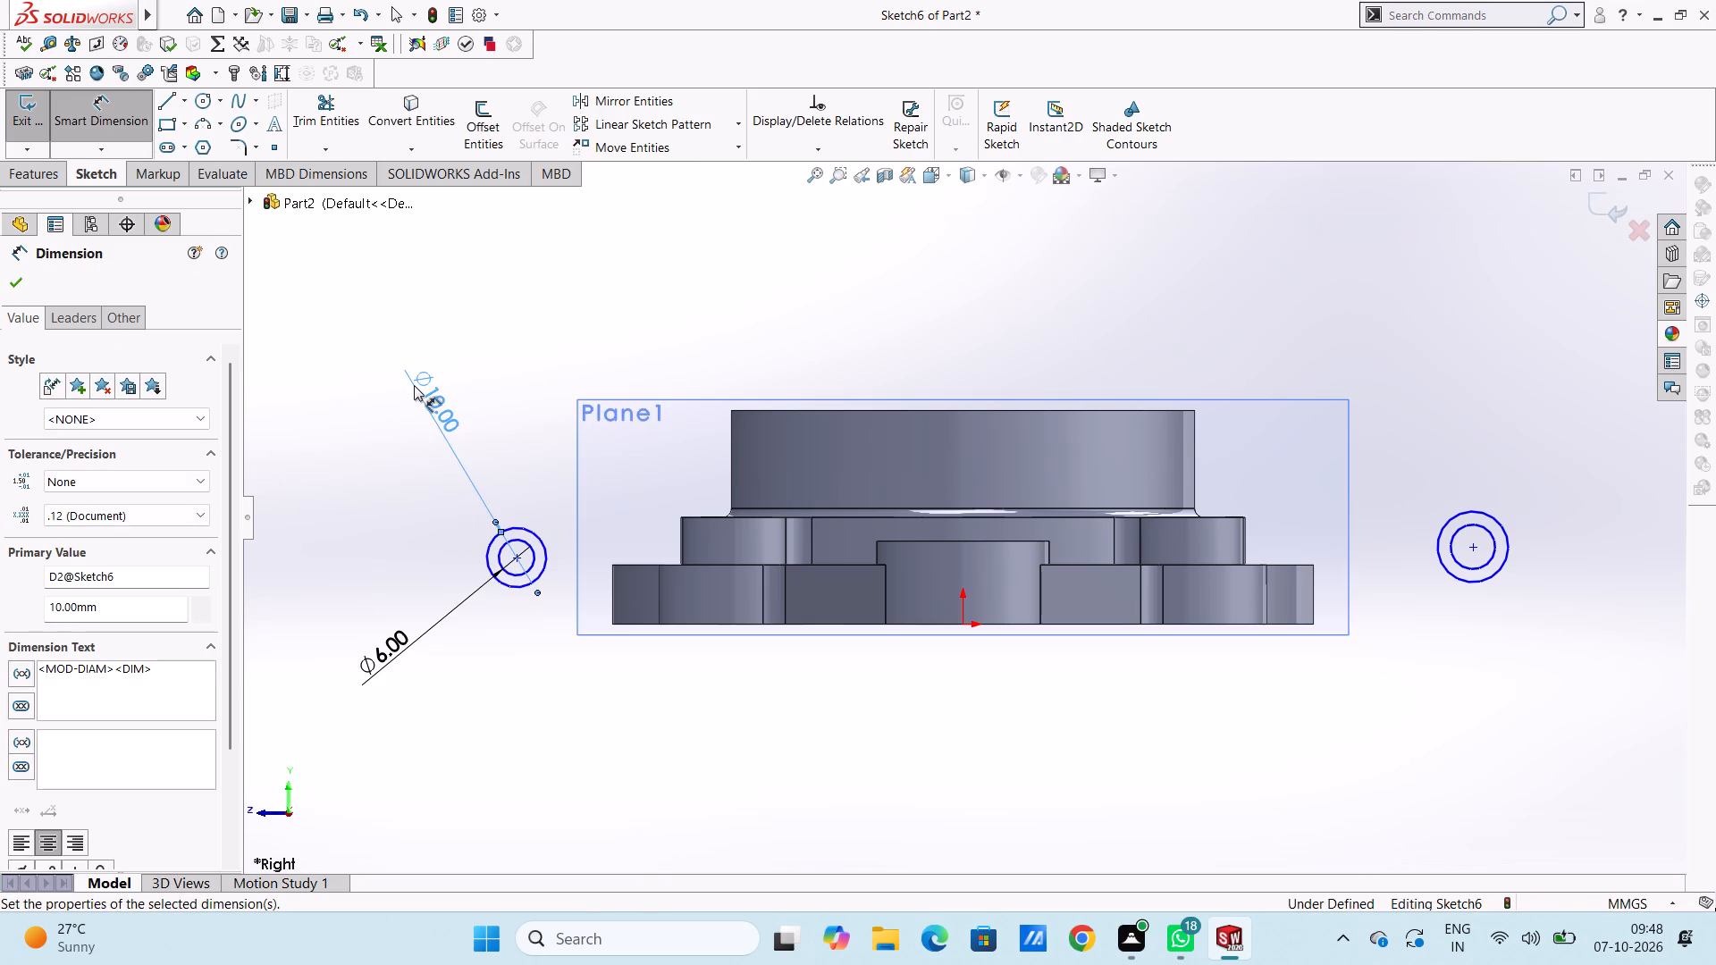
click(483, 420)
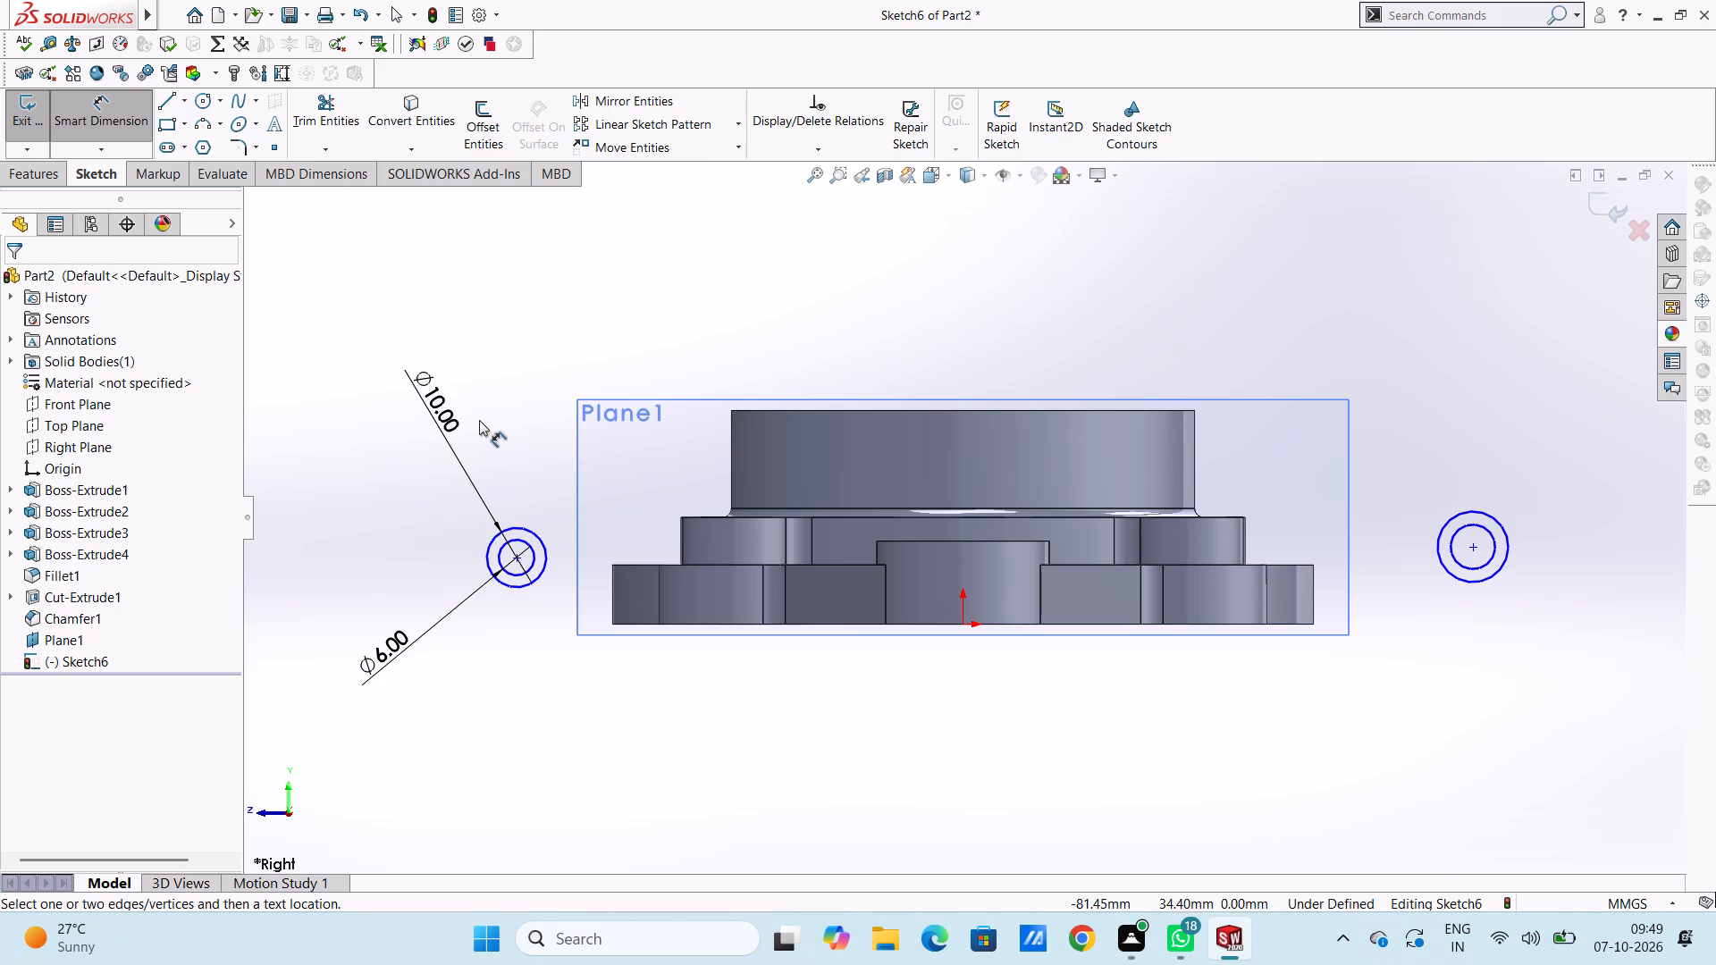
Set the diameter of the outer circle at the +Z end to 12 mm.
double_click(442, 402)
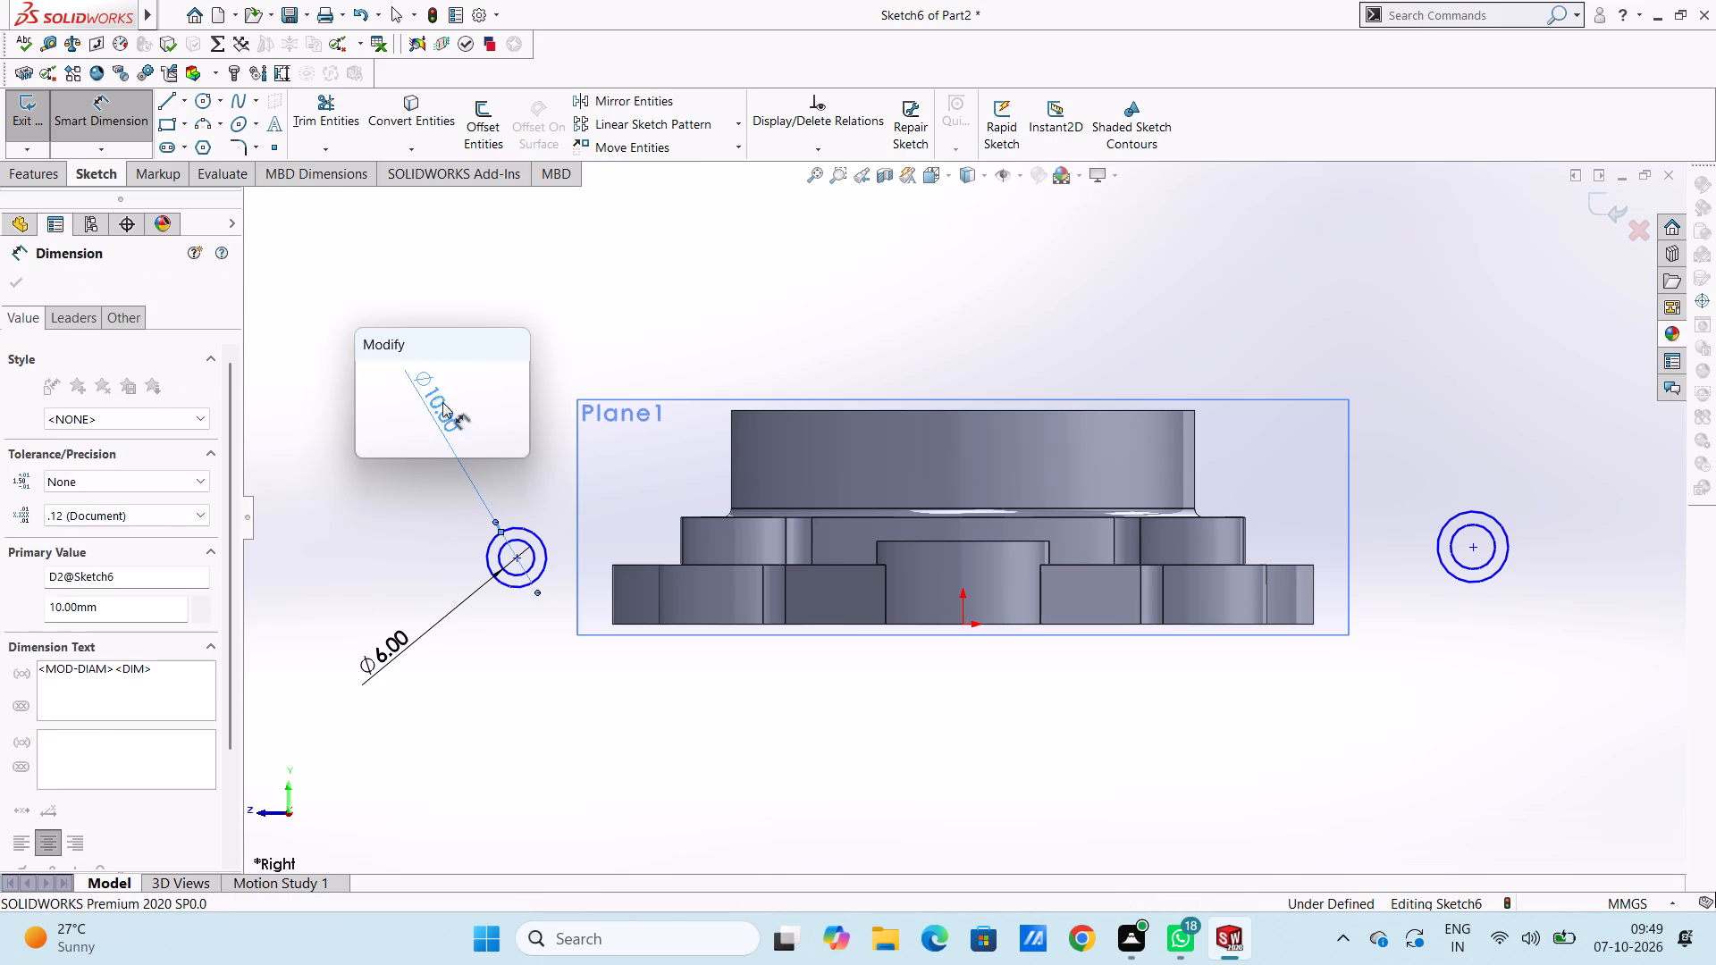
text(12)
key(Return)
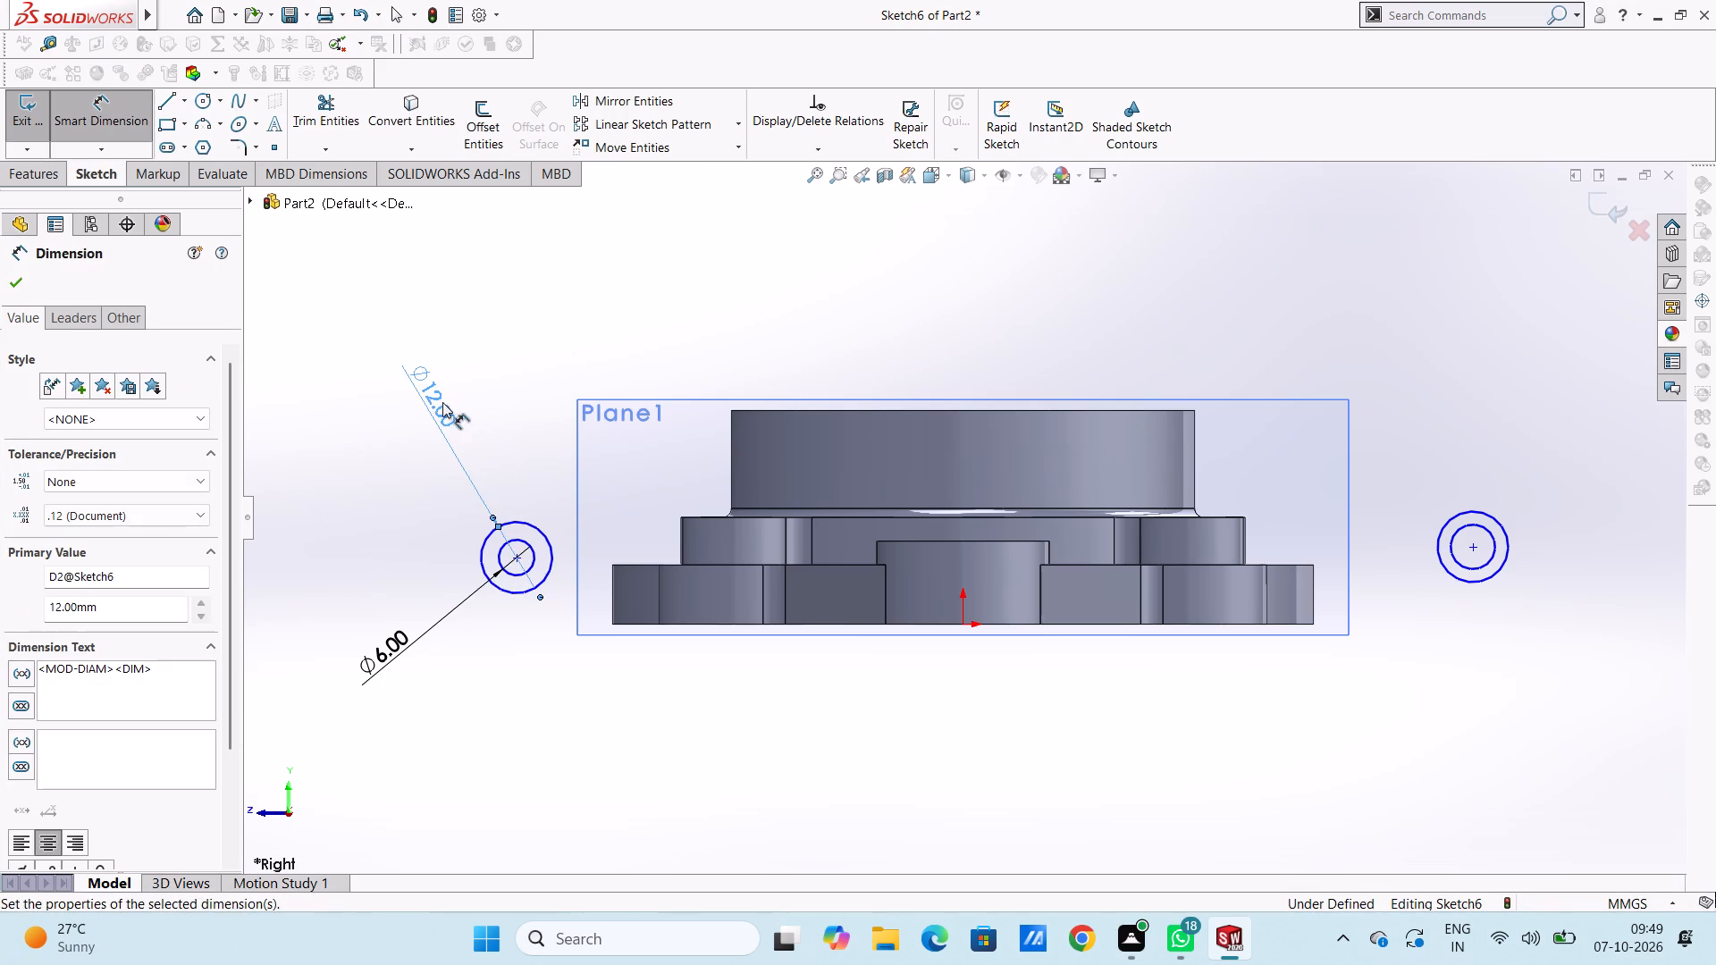
click(475, 323)
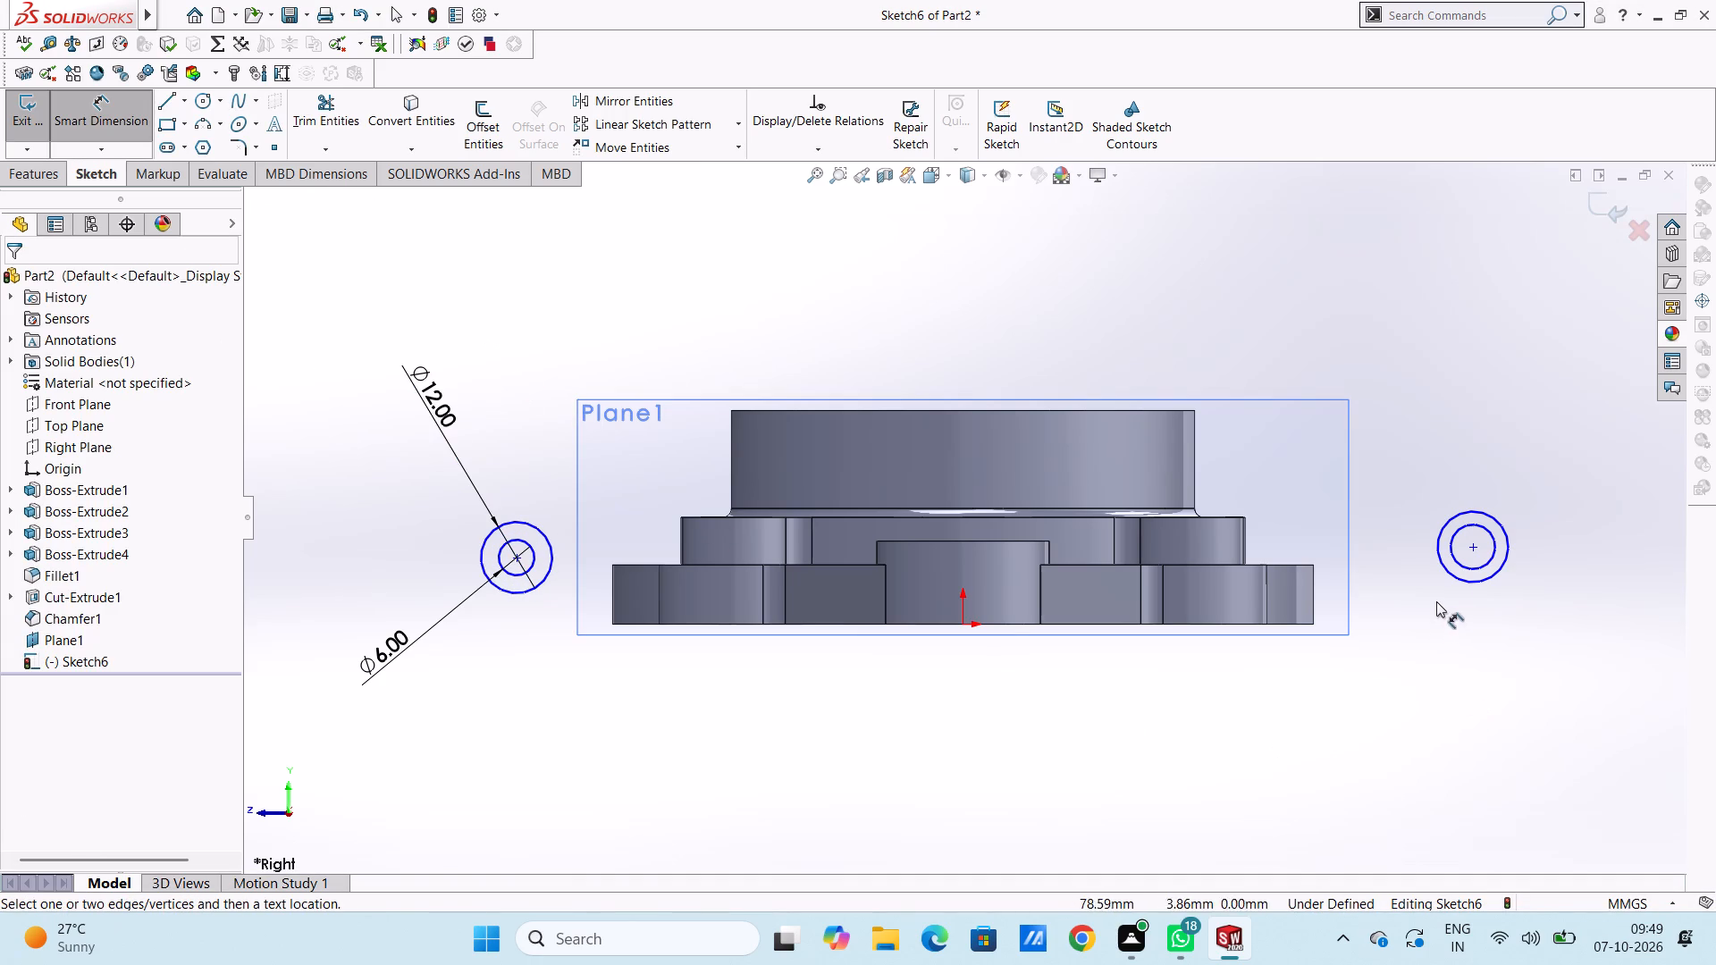
Dimension the circle pair beyond the -Z end to diameters of 12 mm for the outer and 6 mm for the inner.
click(1474, 579)
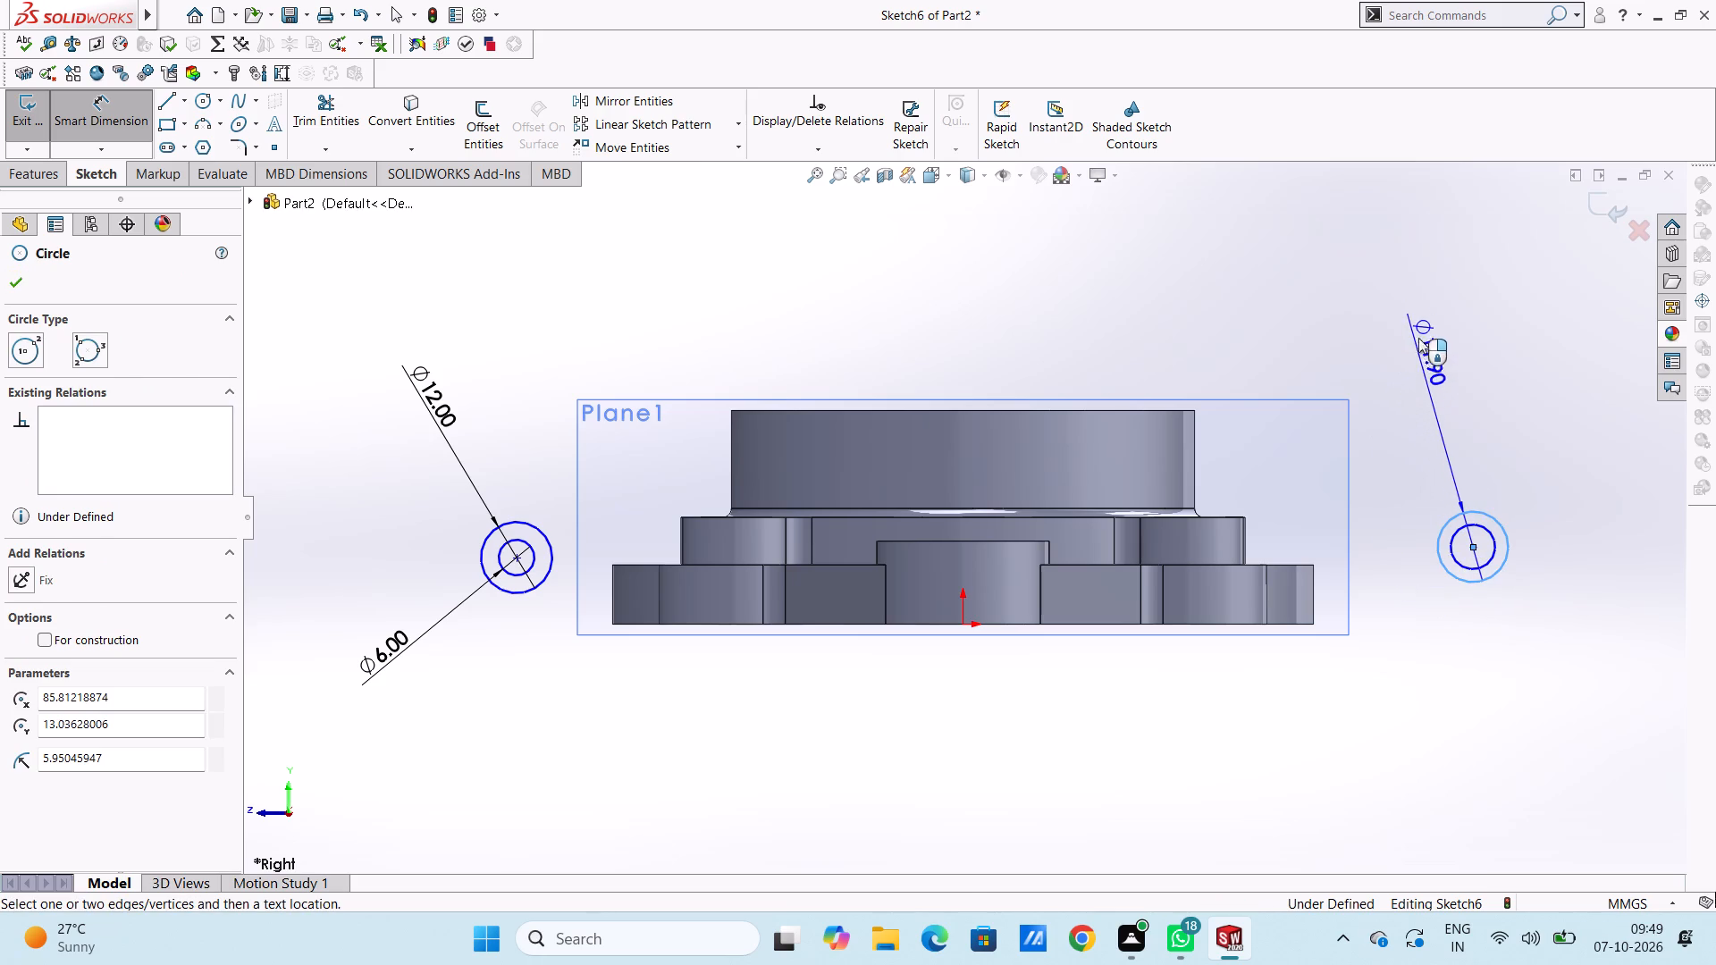
click(1419, 333)
text(12)
key(Return)
click(1365, 331)
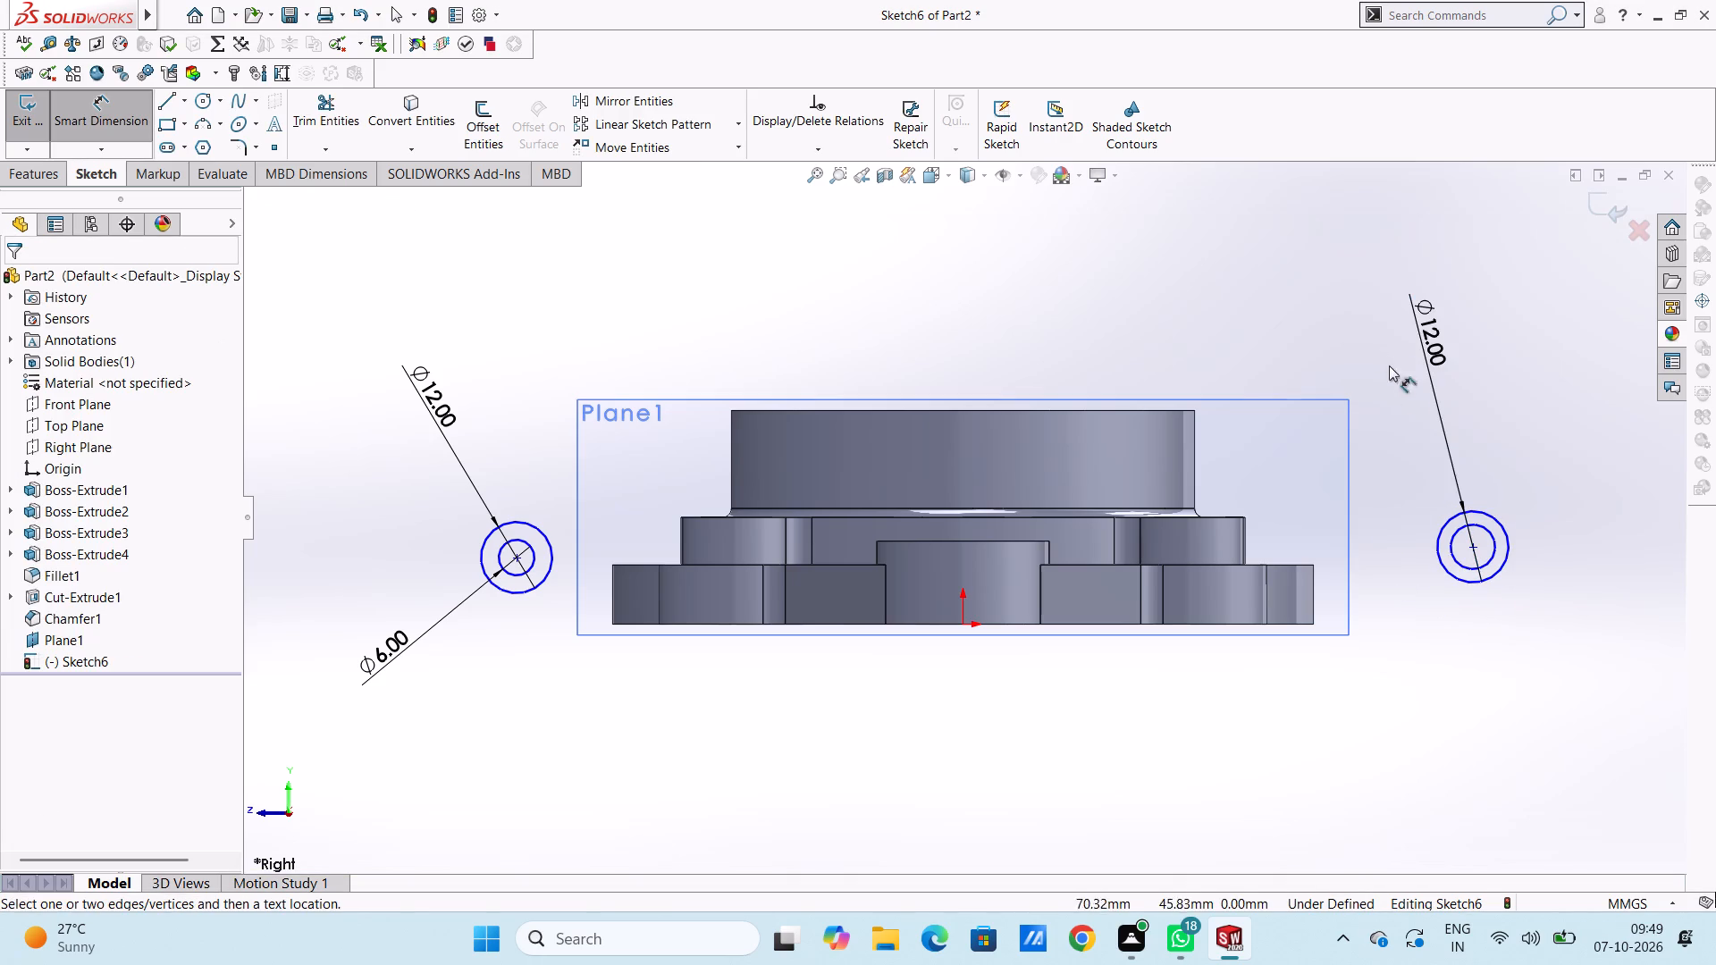
click(1485, 534)
click(1519, 699)
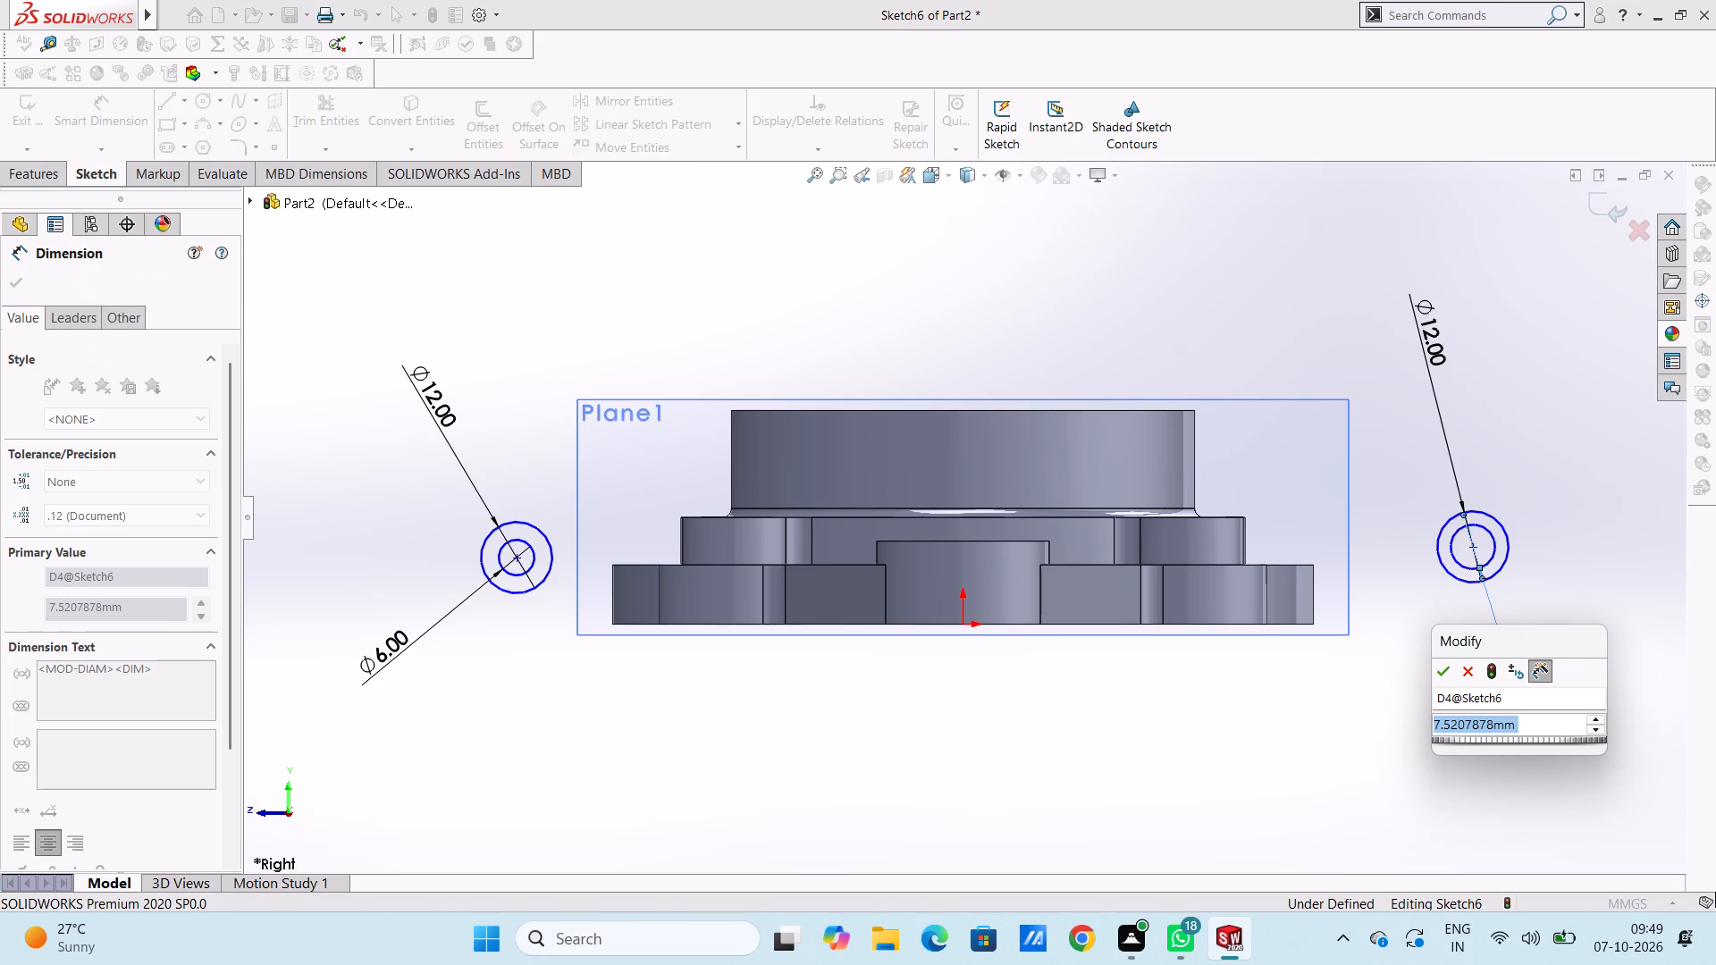
key(6)
key(Return)
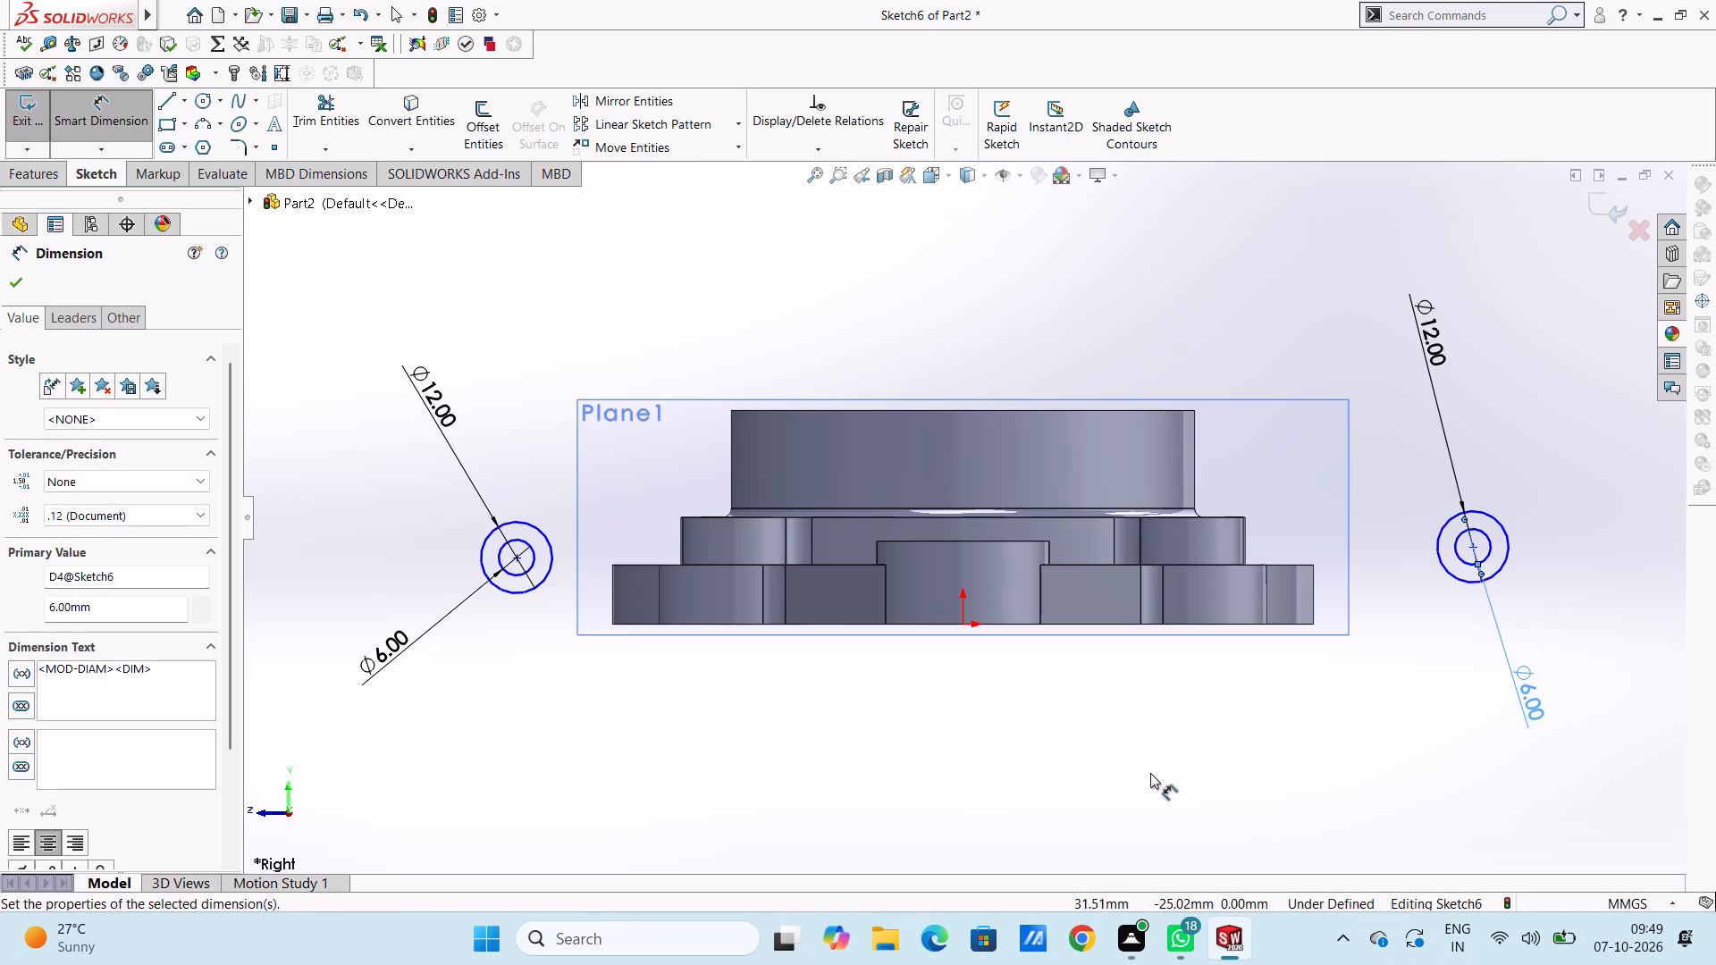
click(1150, 773)
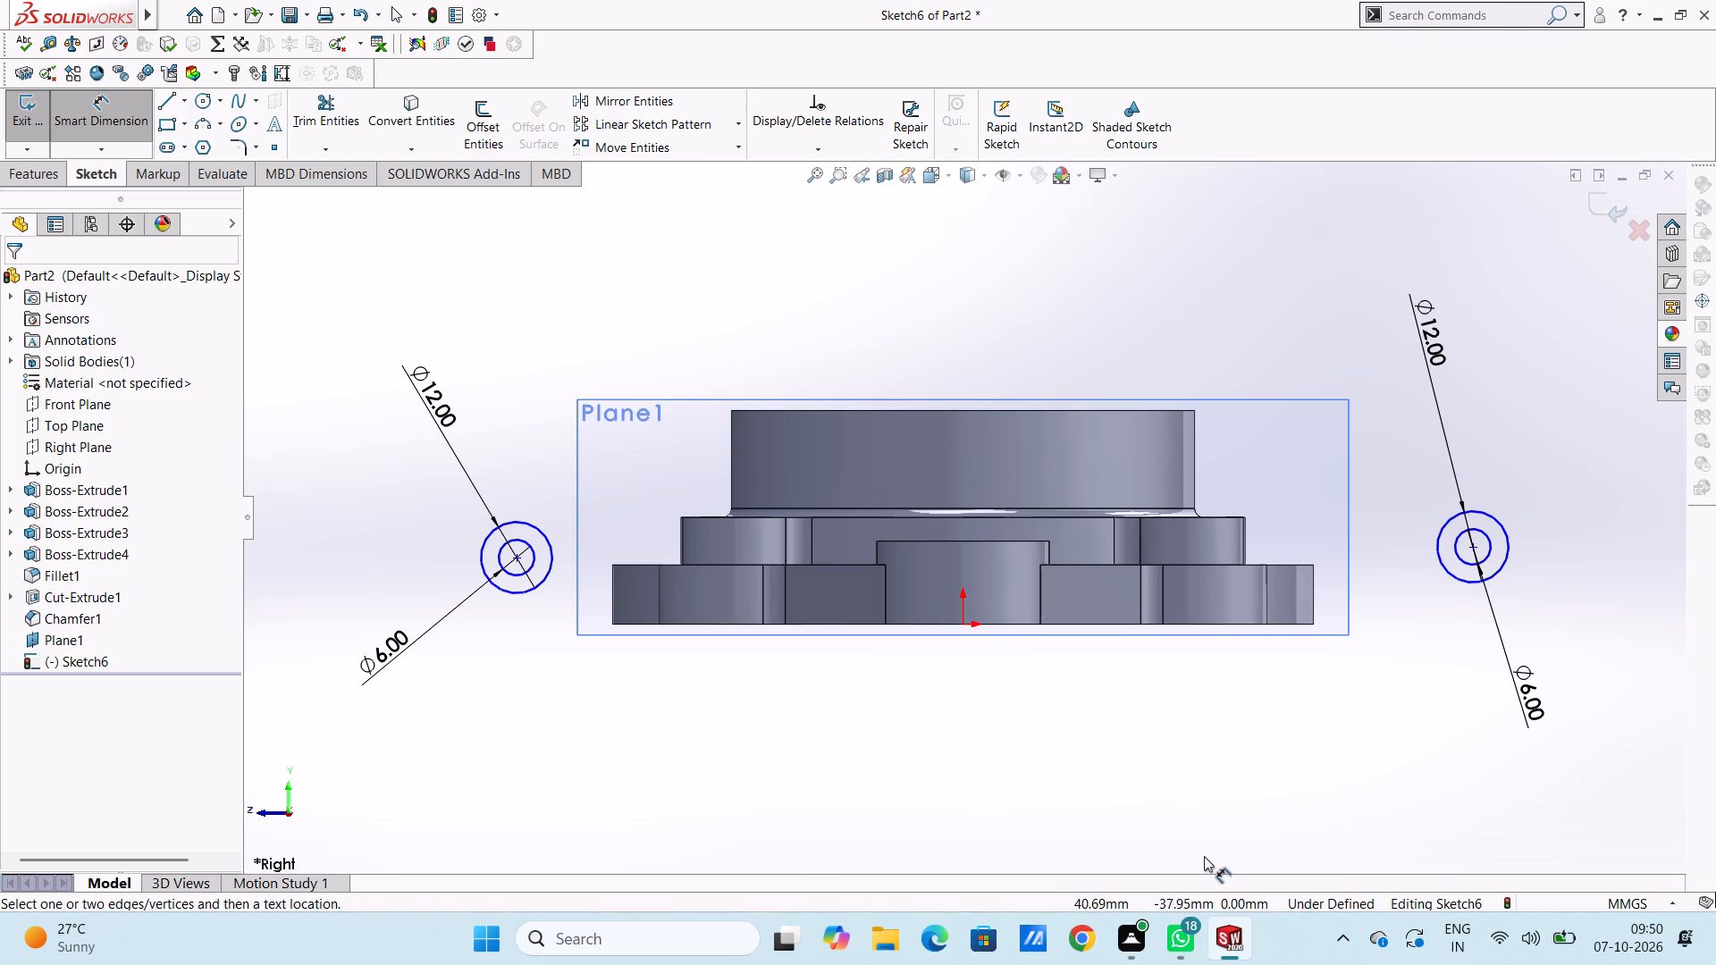
Dimension the centre of the +Z circle pair at a height of 10 mm above the origin.
click(521, 558)
click(961, 626)
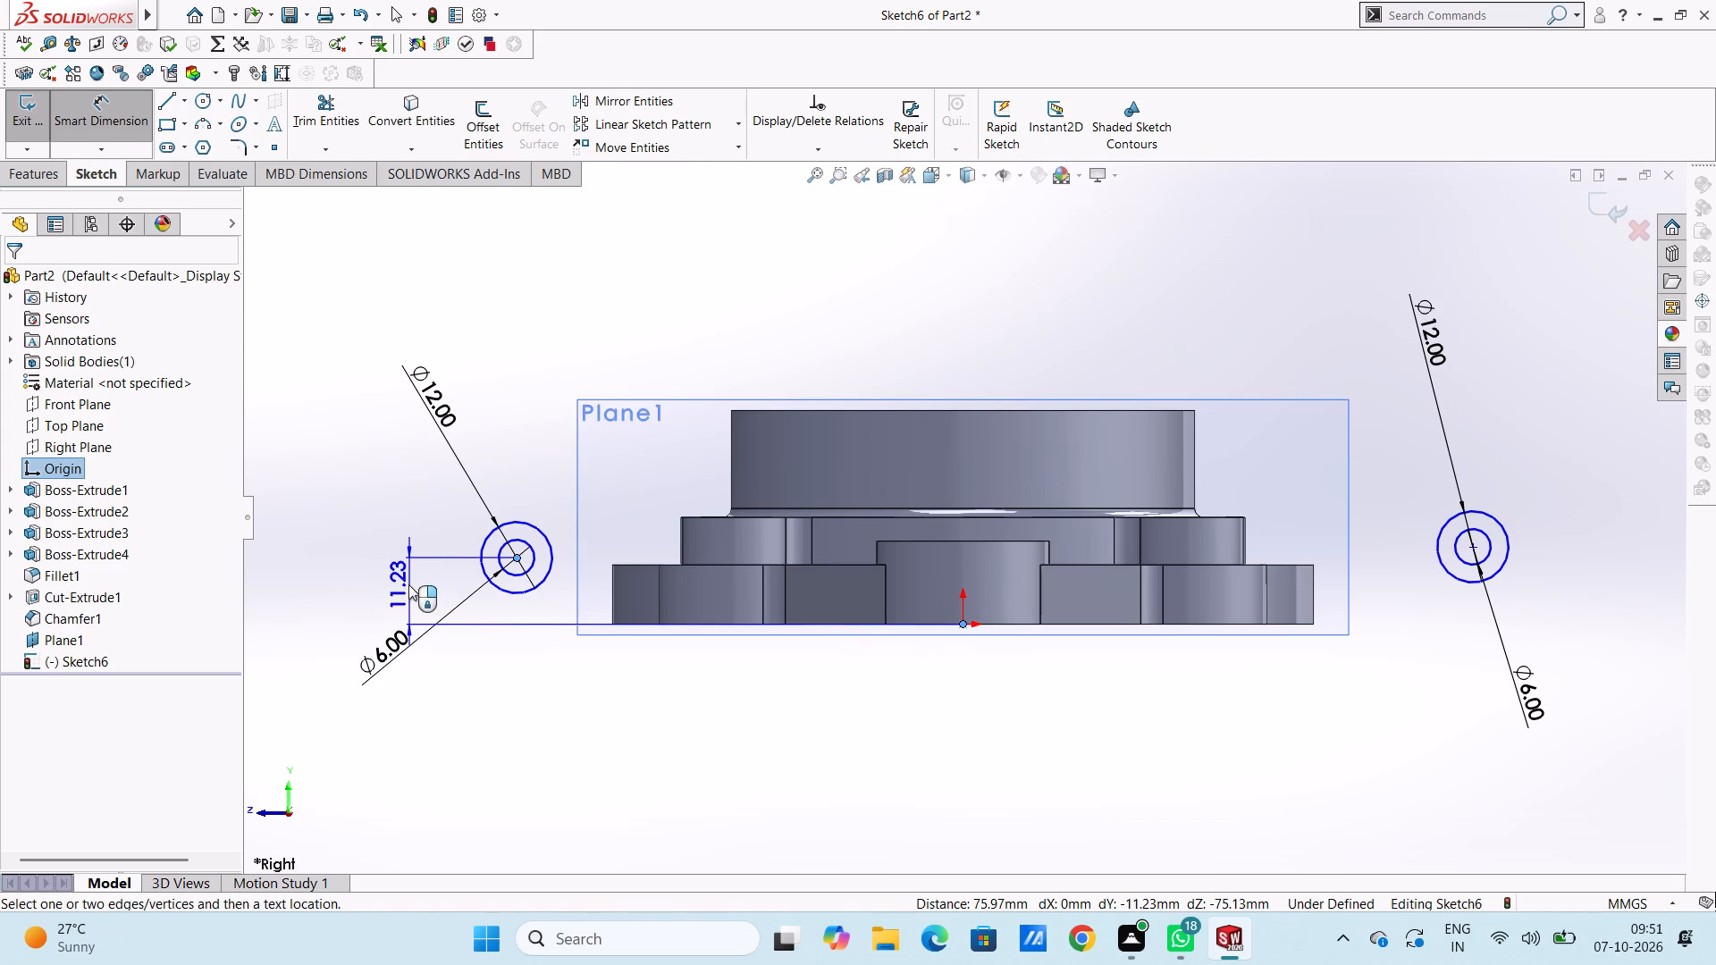
click(408, 584)
text(10)
key(Return)
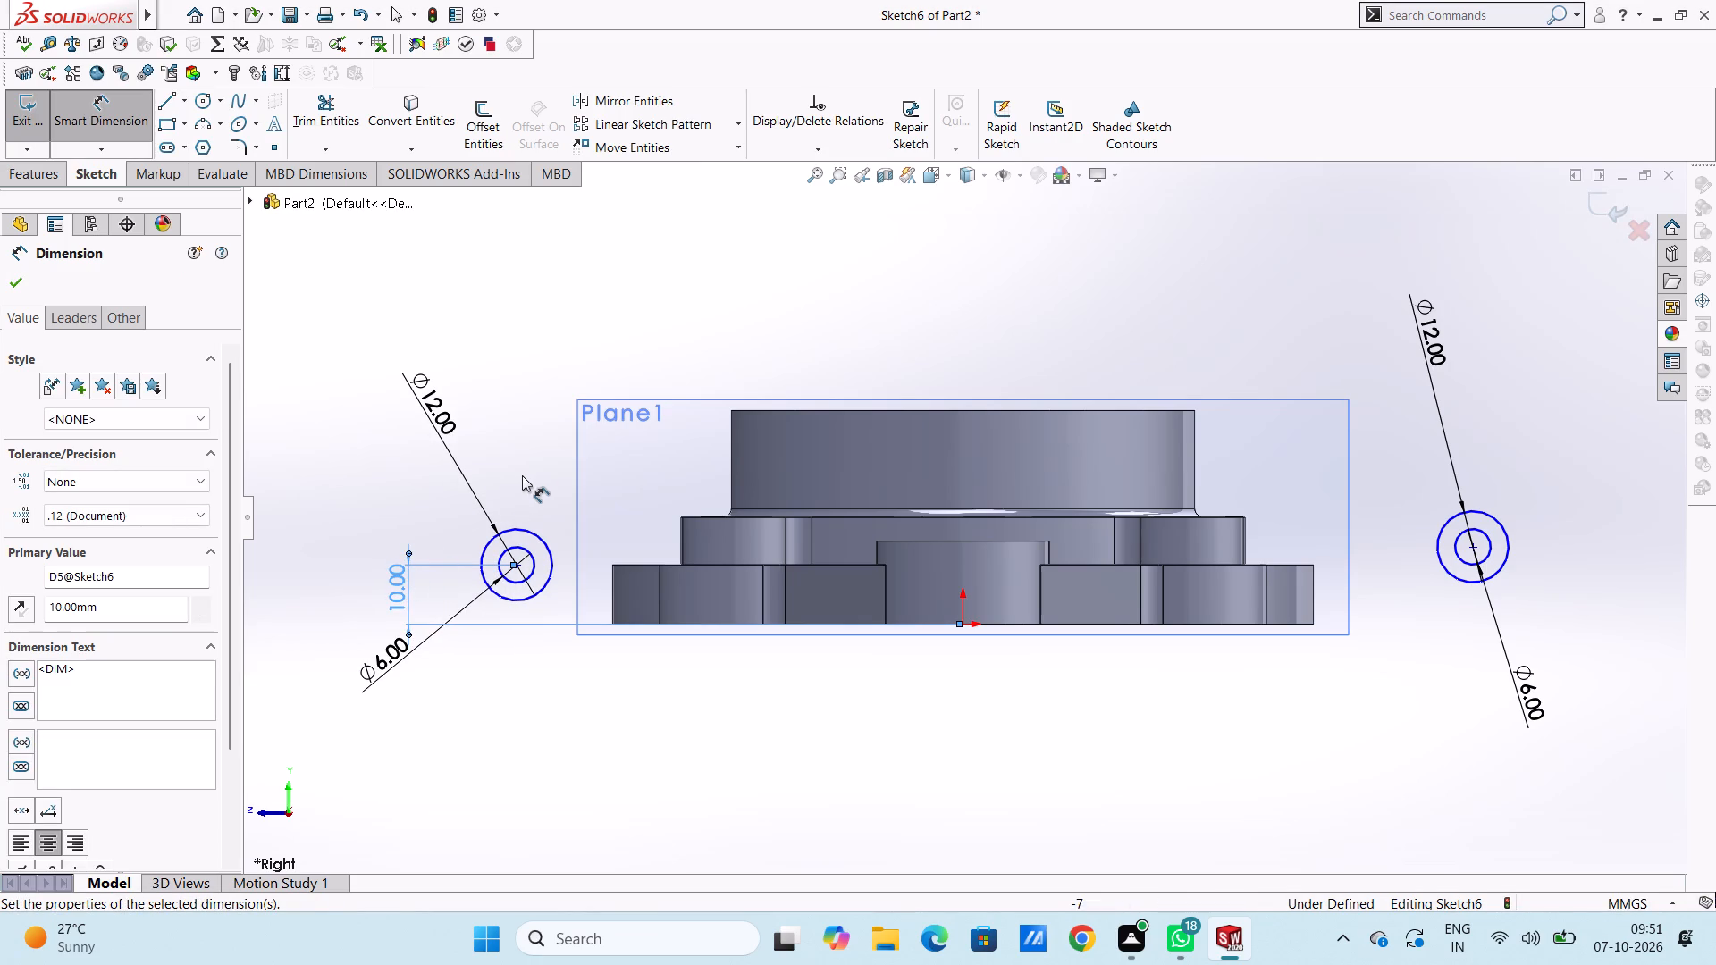
click(524, 469)
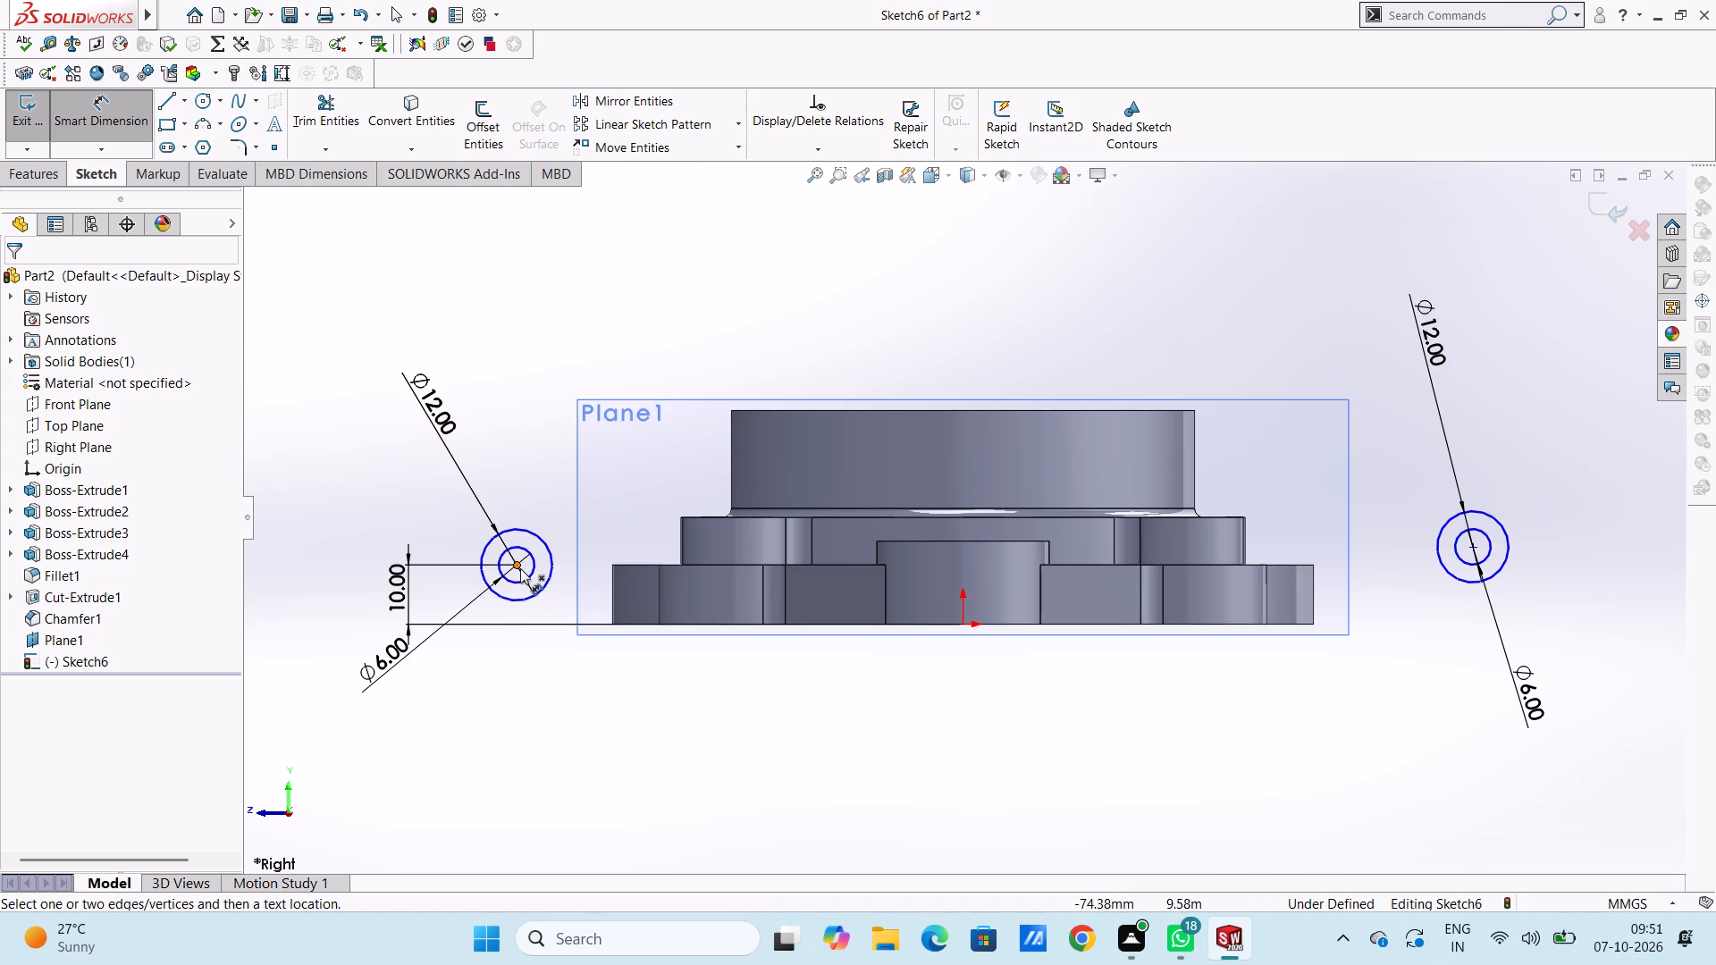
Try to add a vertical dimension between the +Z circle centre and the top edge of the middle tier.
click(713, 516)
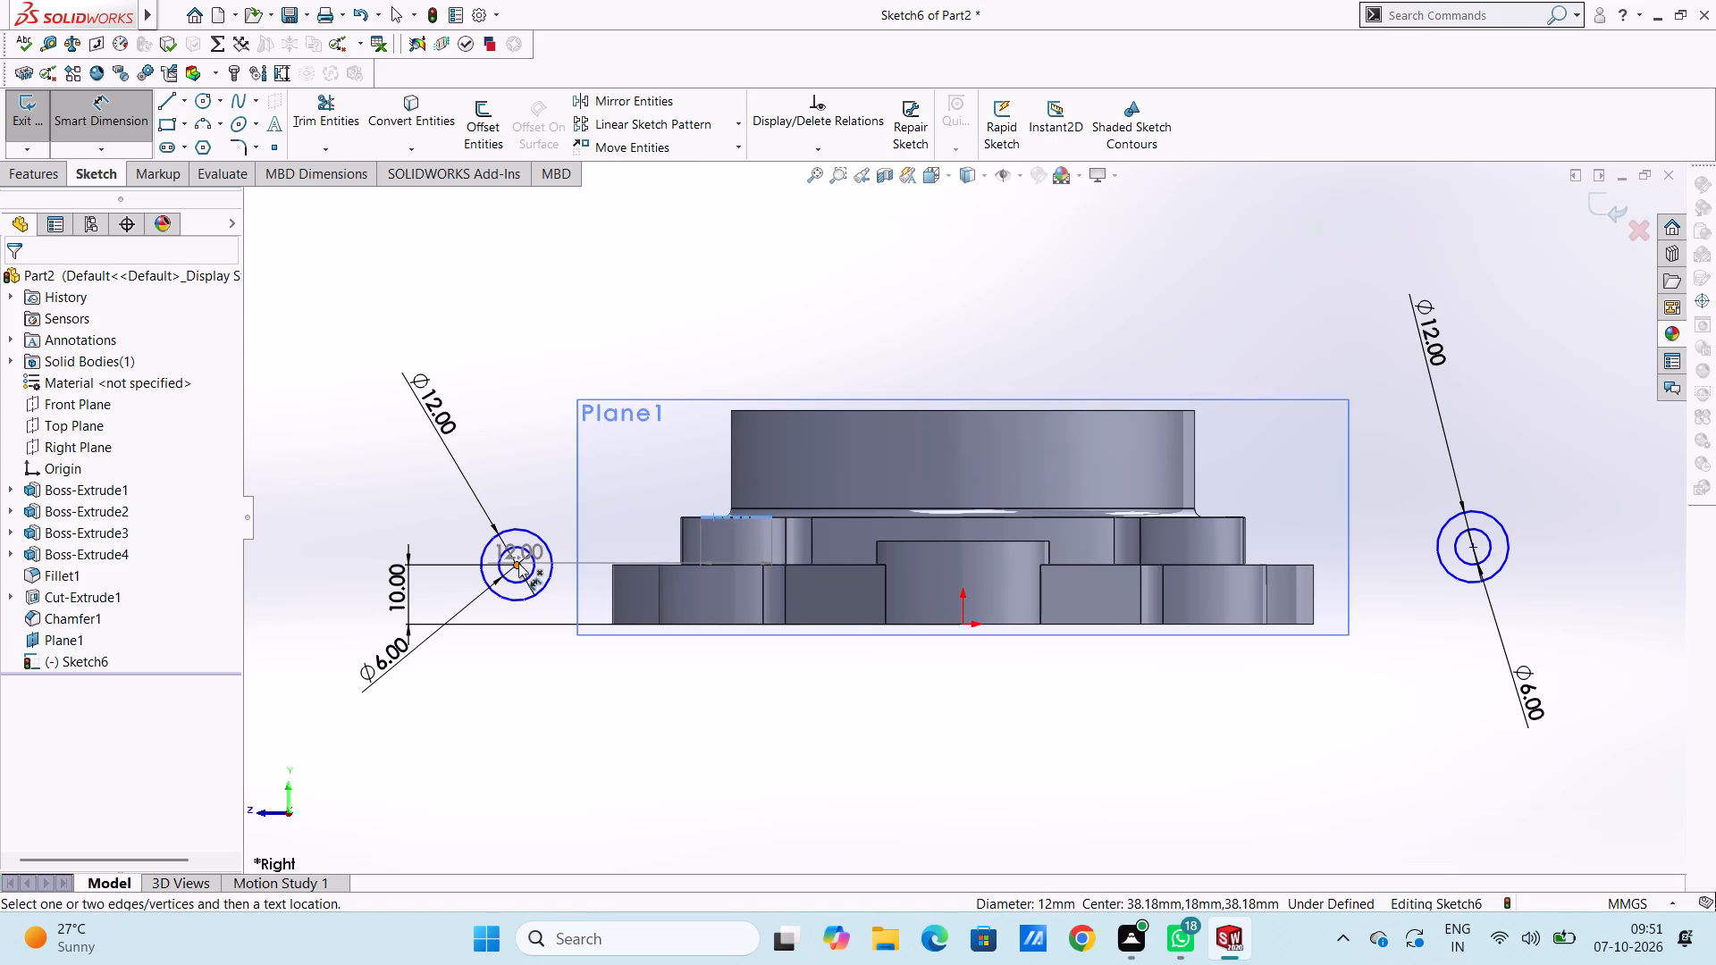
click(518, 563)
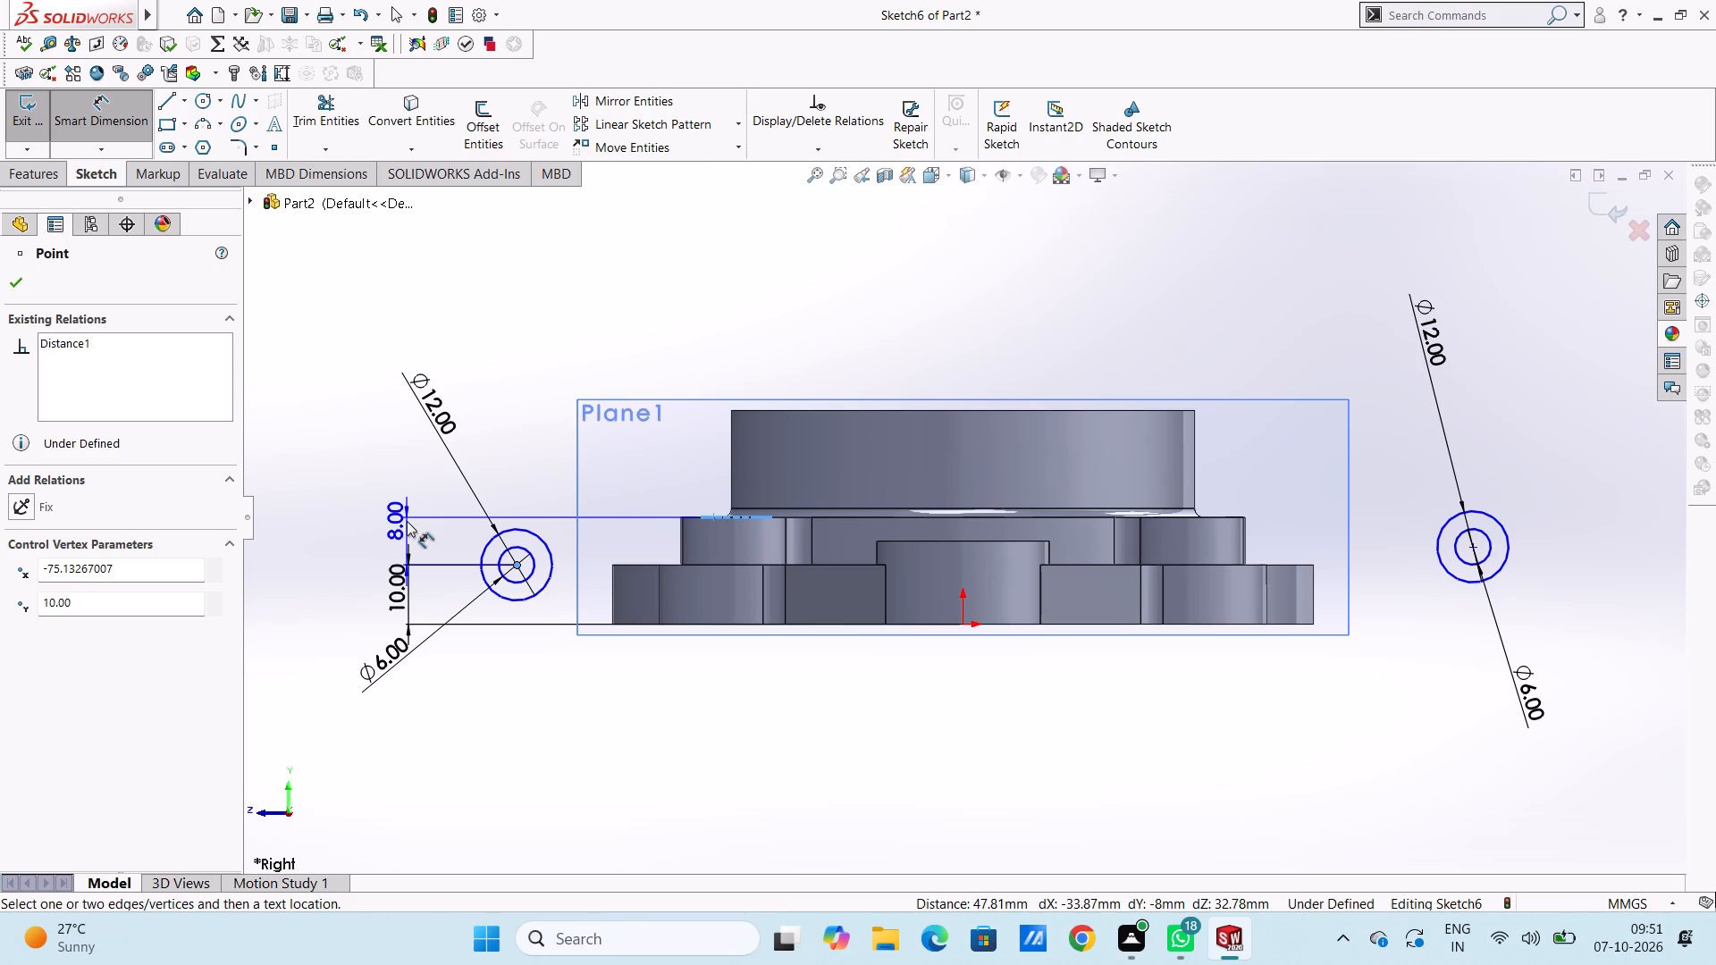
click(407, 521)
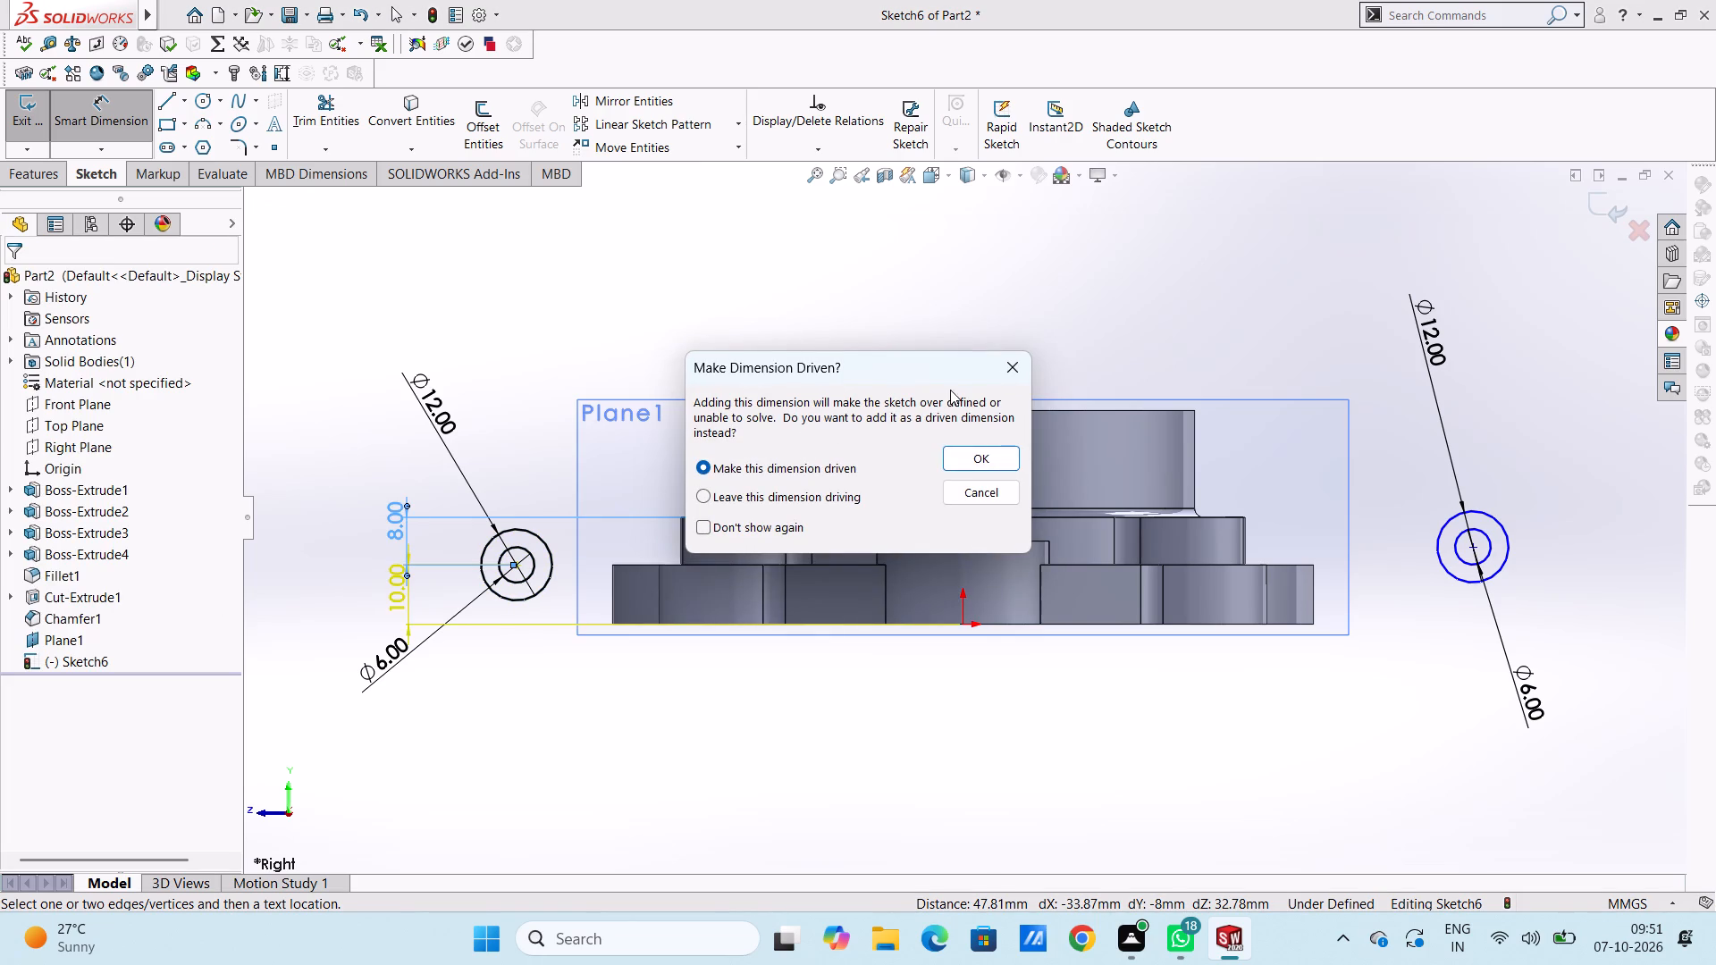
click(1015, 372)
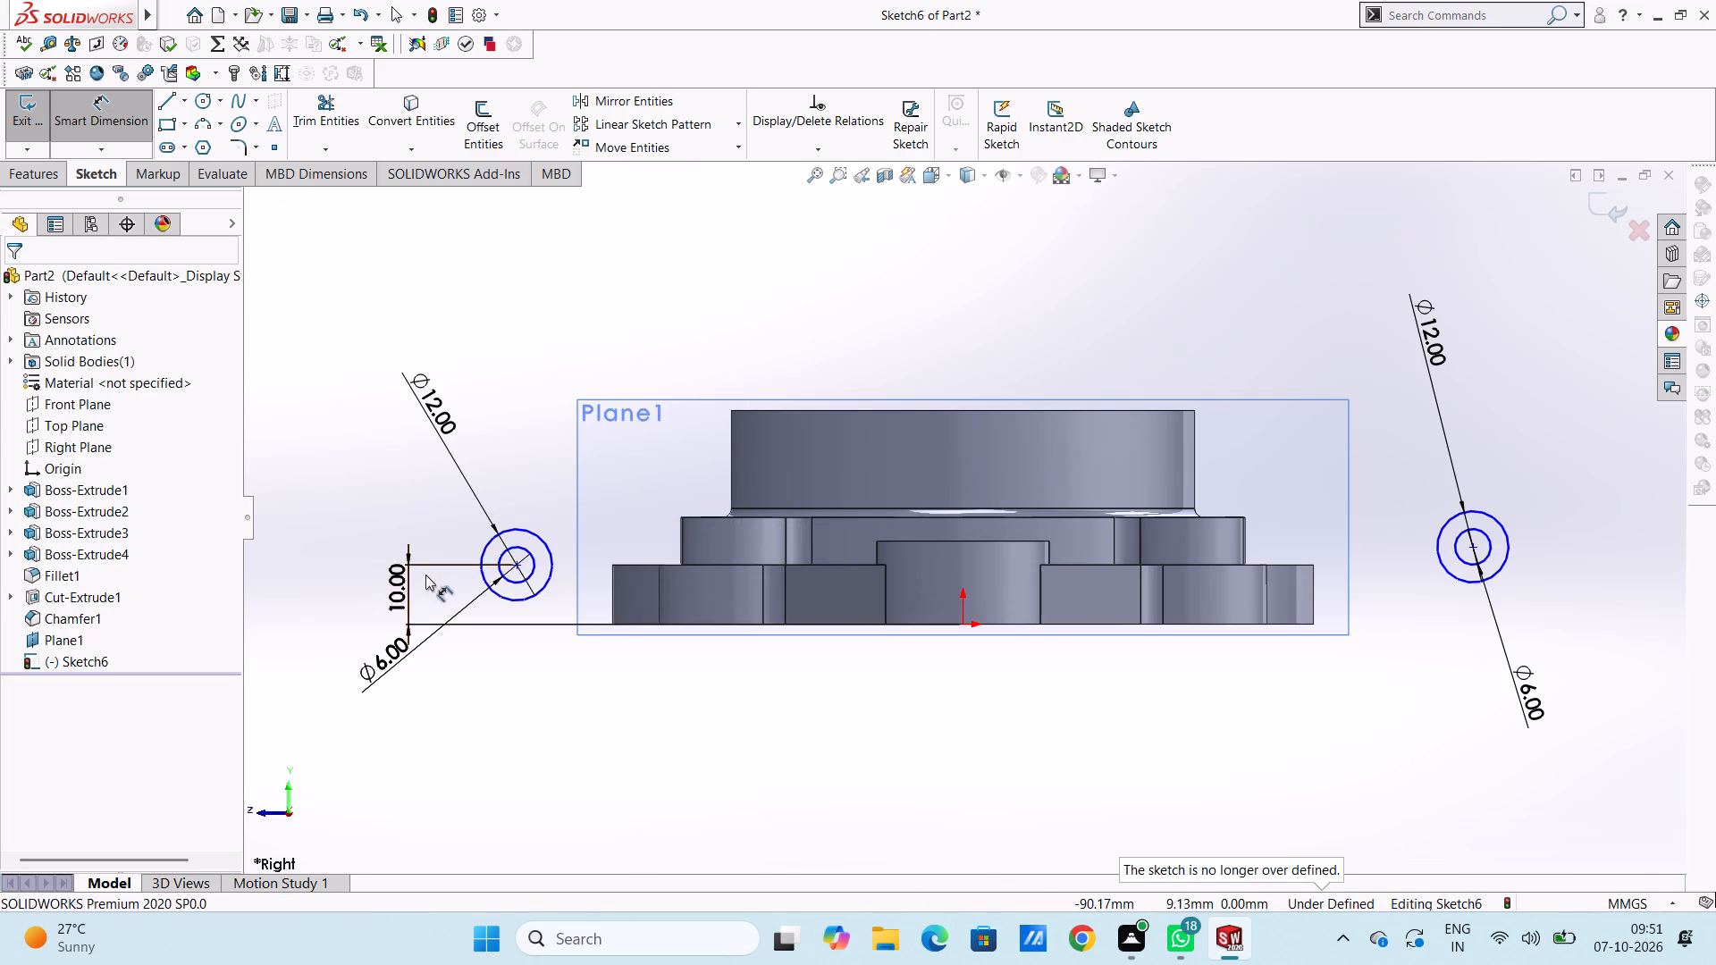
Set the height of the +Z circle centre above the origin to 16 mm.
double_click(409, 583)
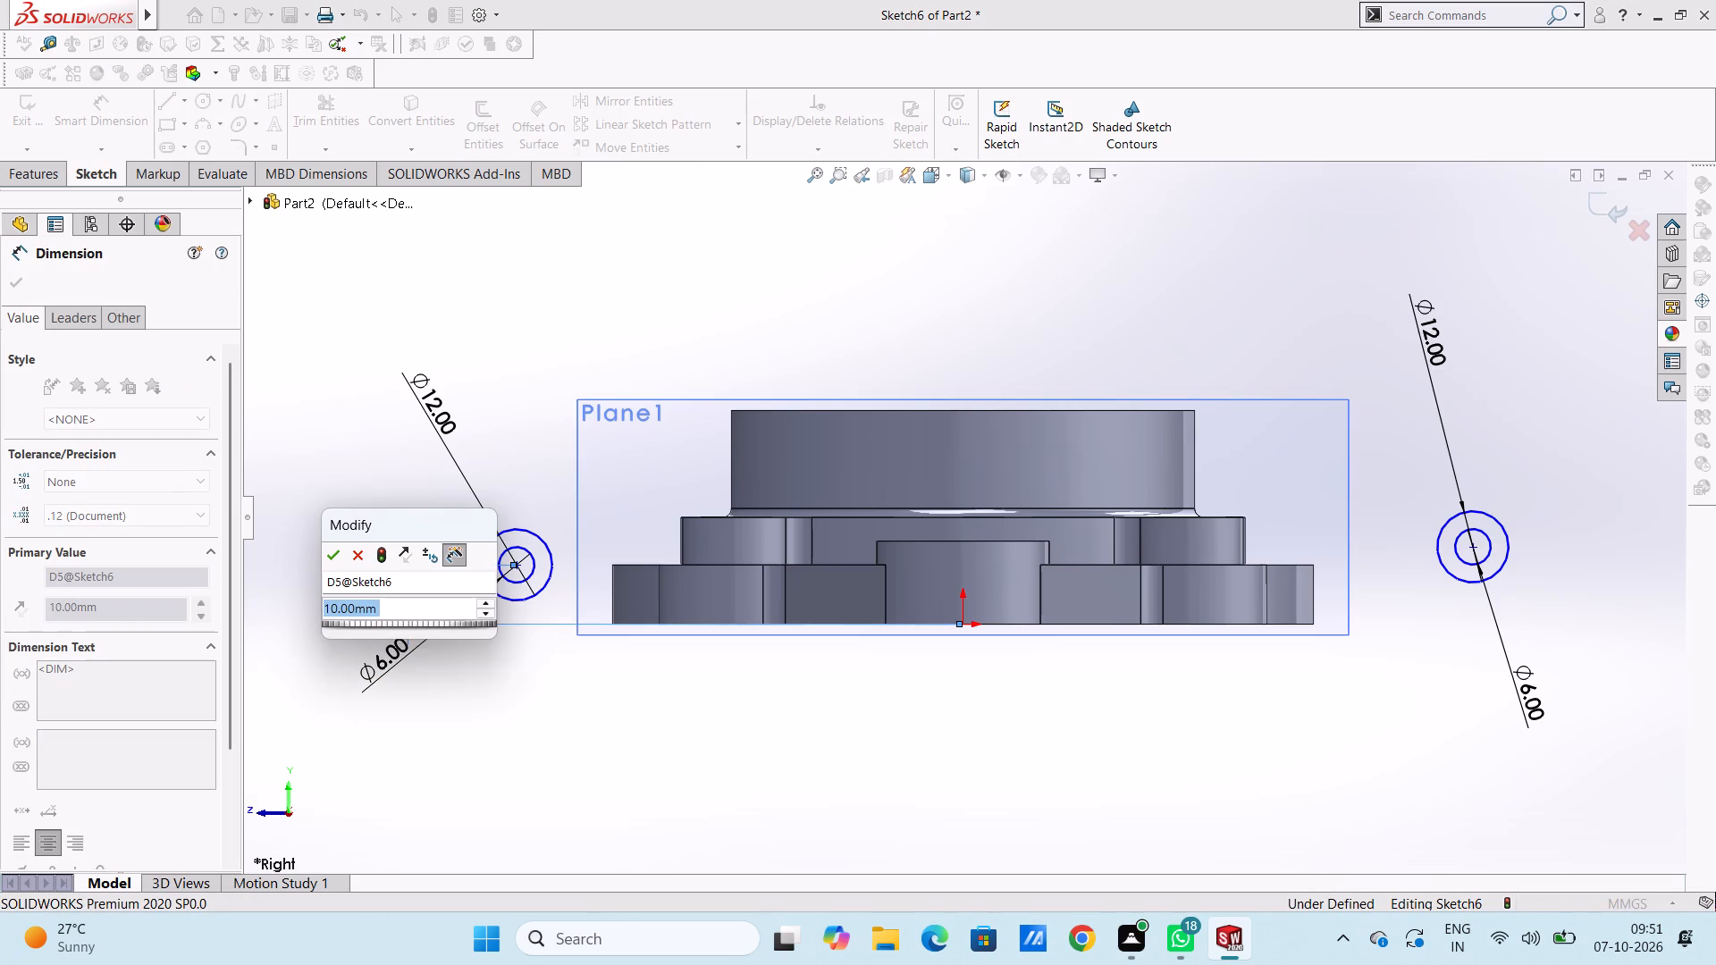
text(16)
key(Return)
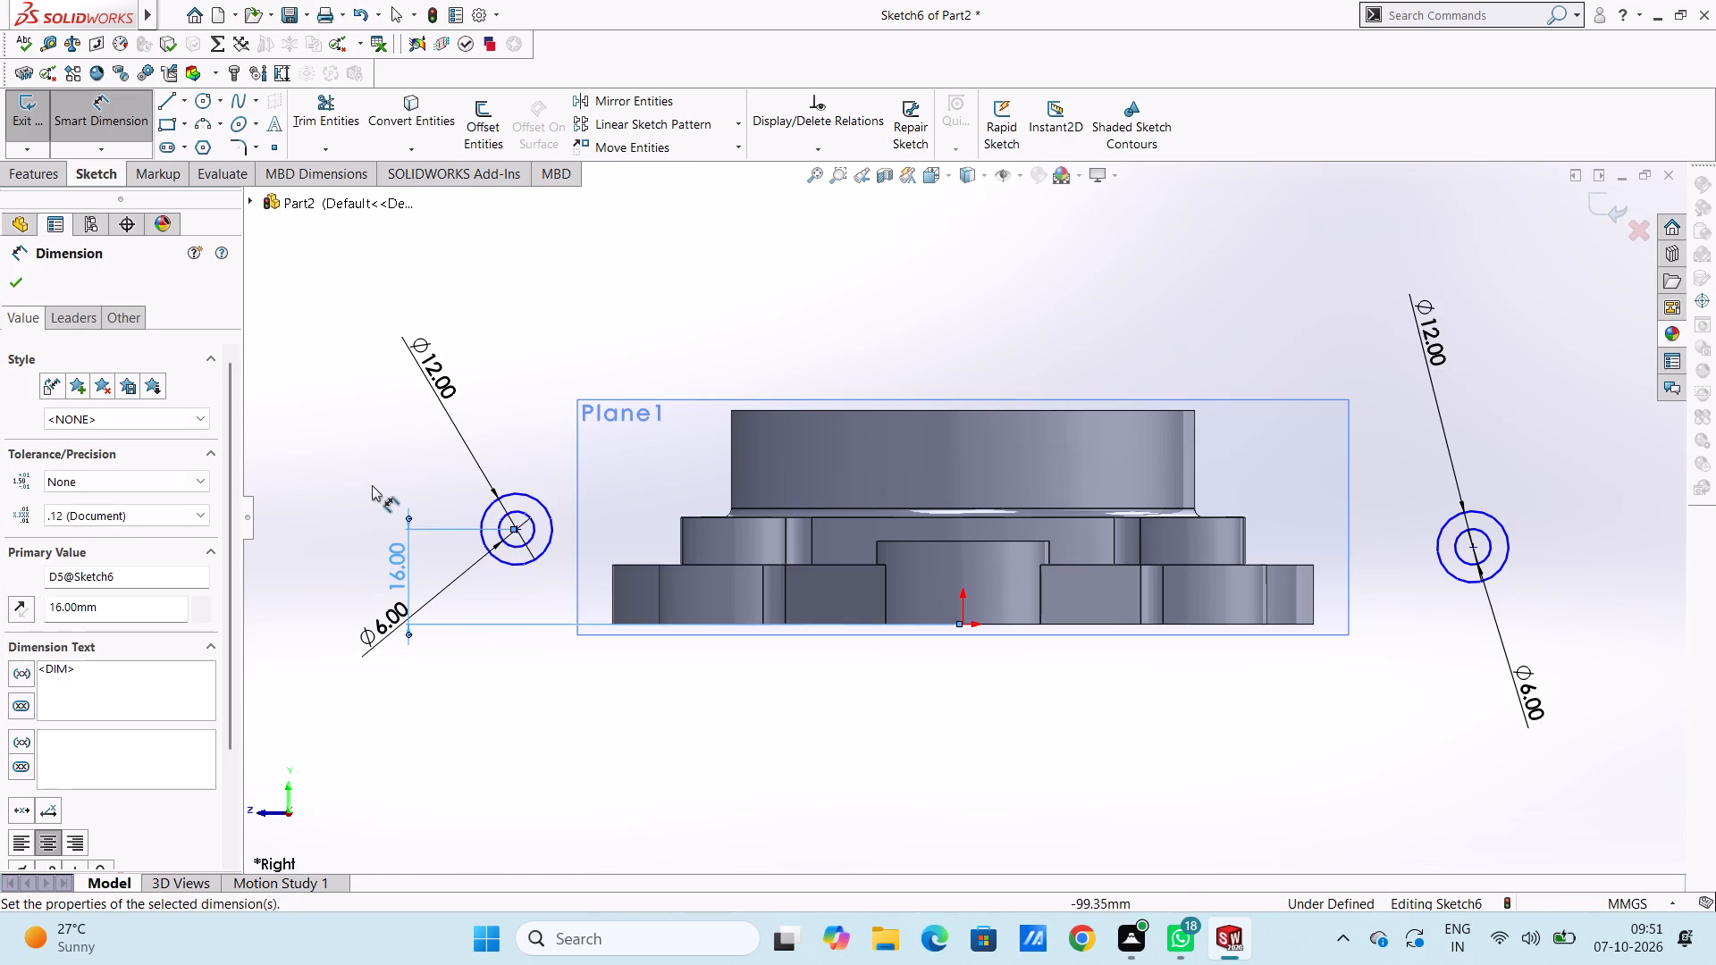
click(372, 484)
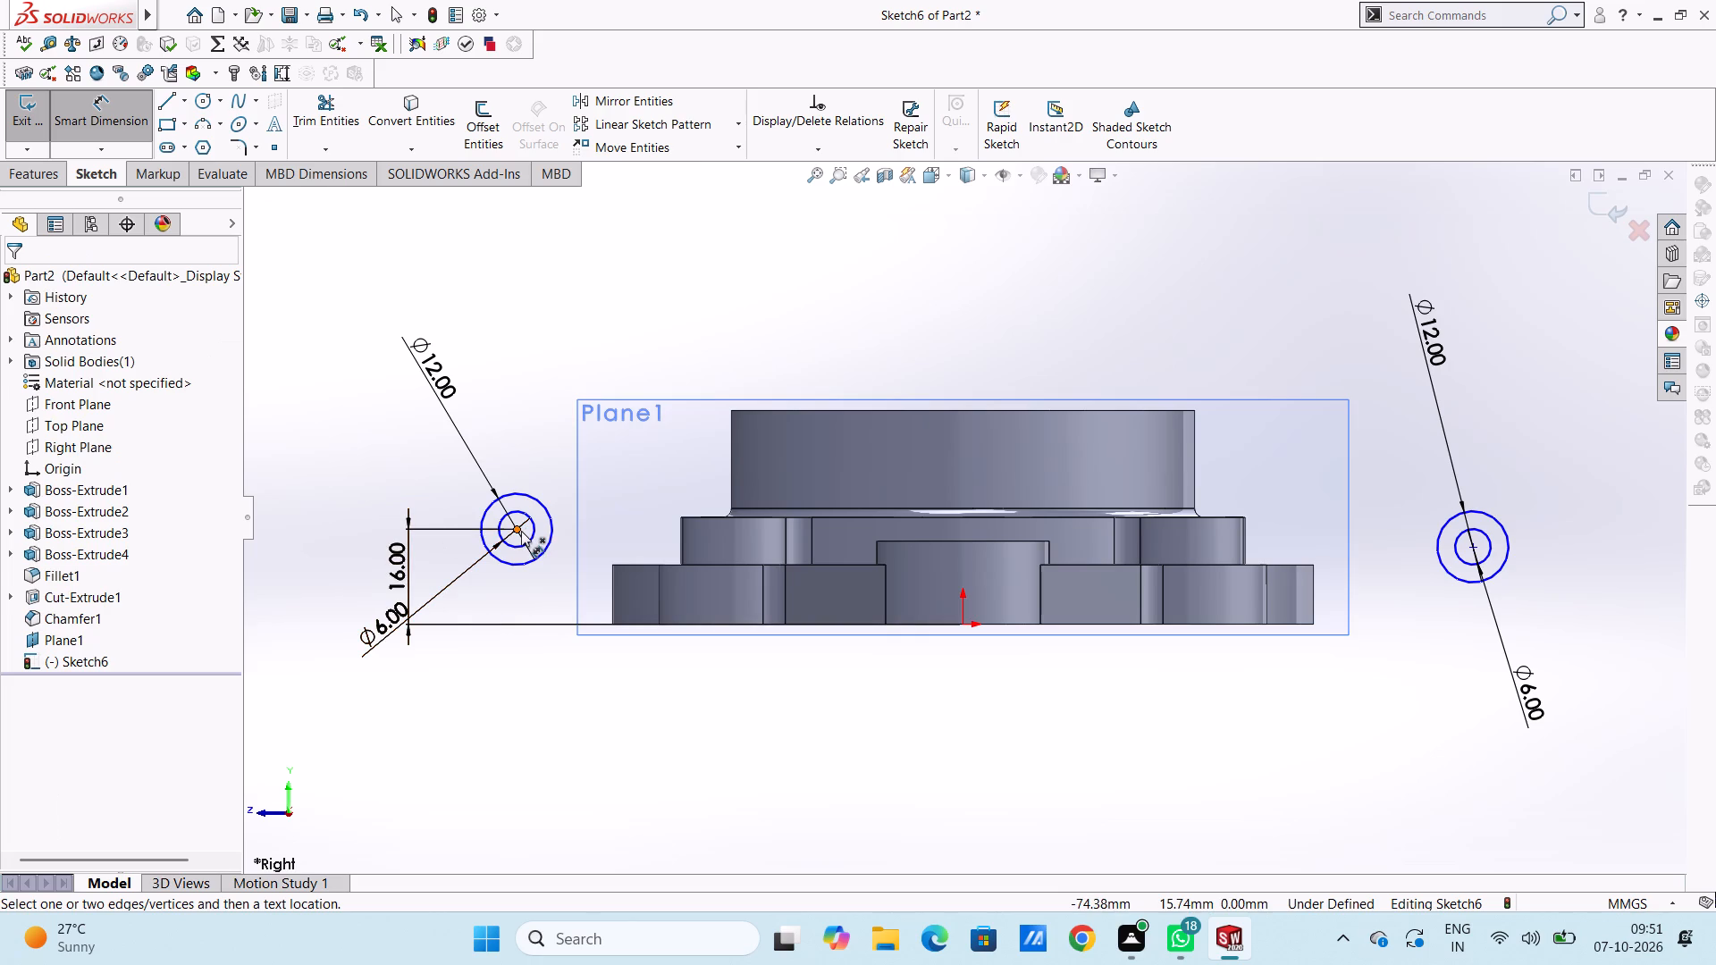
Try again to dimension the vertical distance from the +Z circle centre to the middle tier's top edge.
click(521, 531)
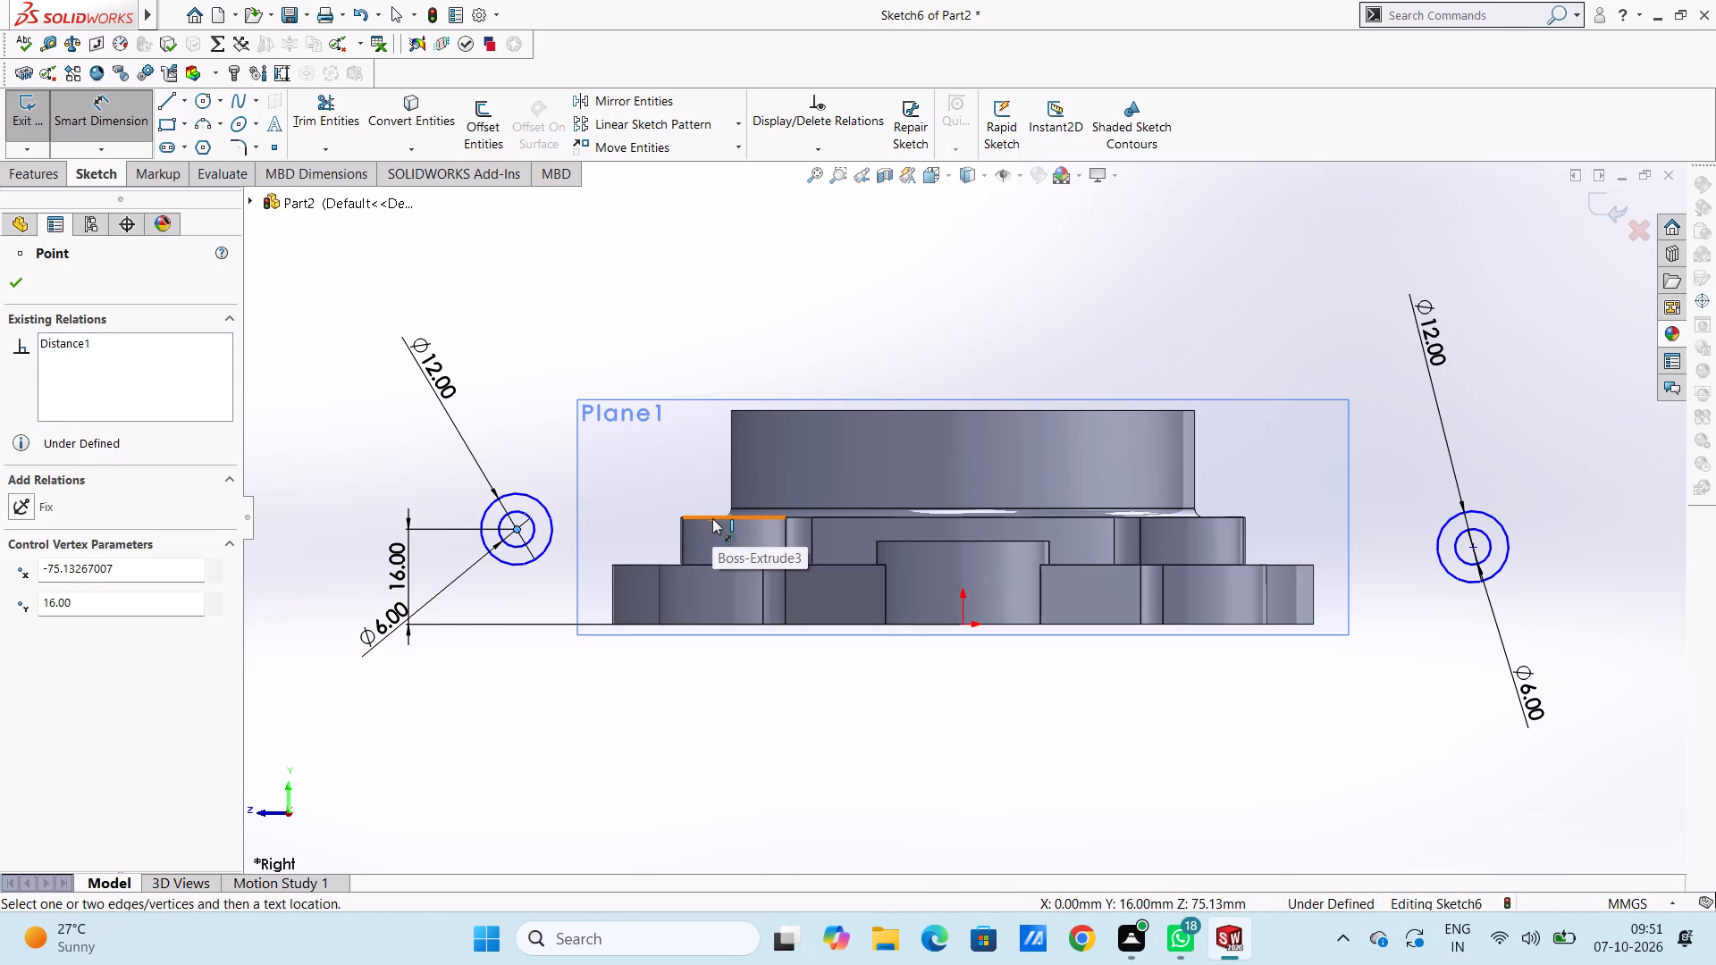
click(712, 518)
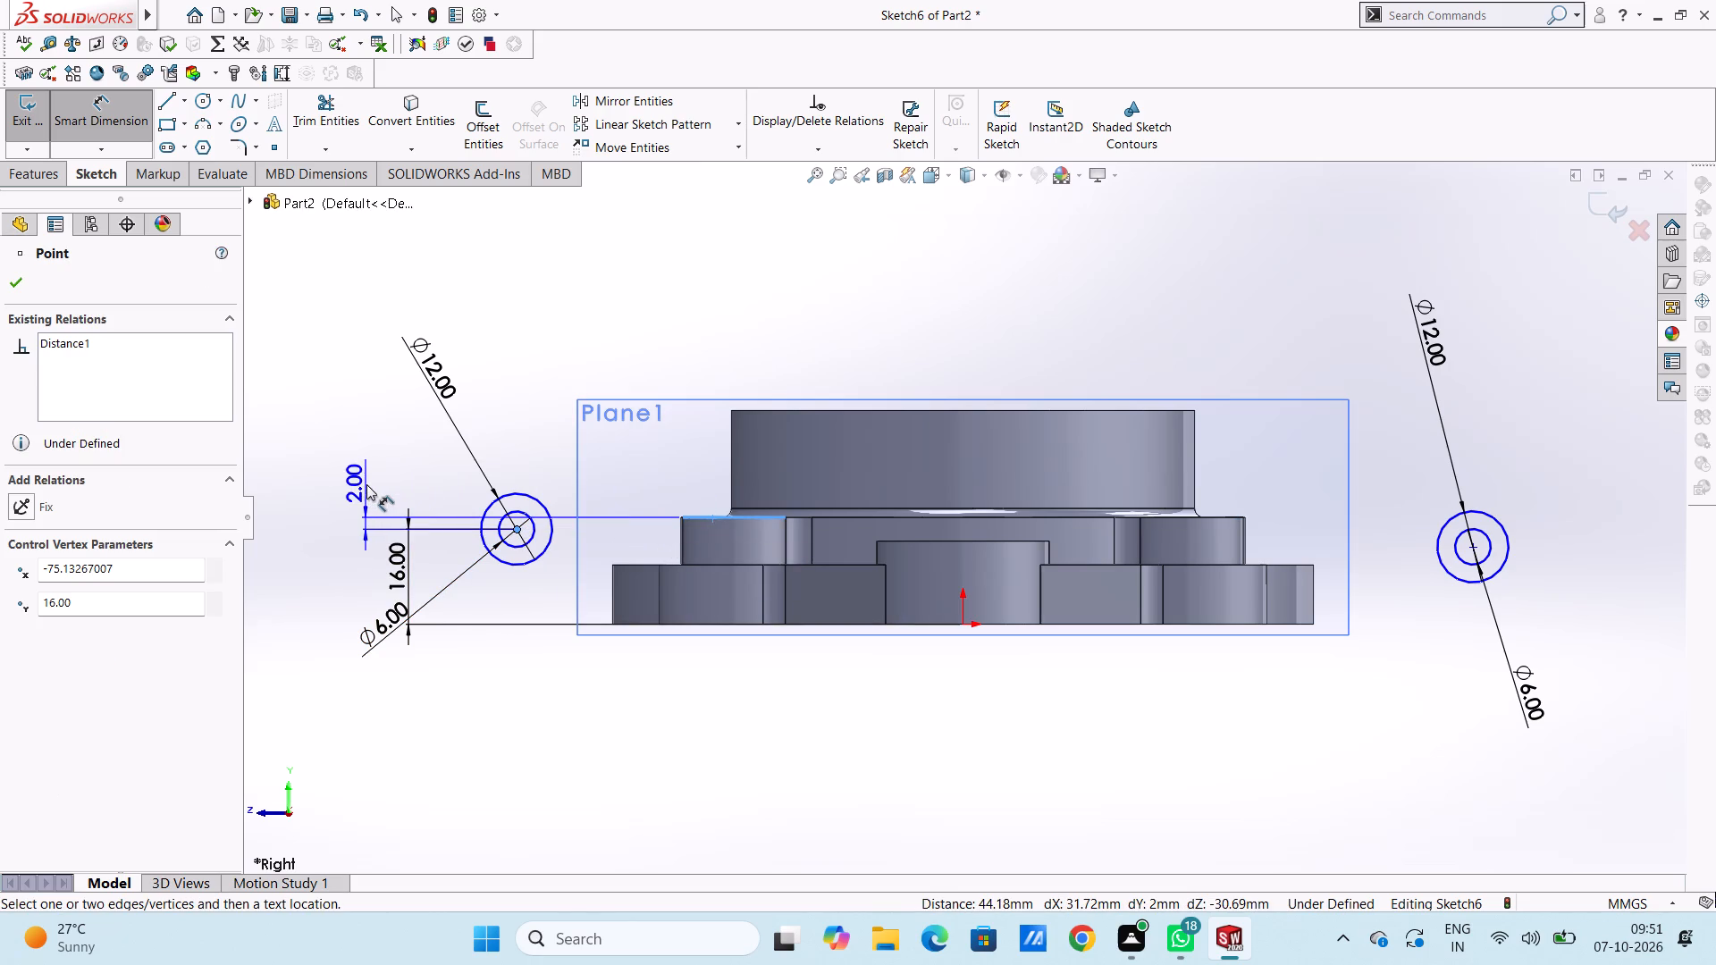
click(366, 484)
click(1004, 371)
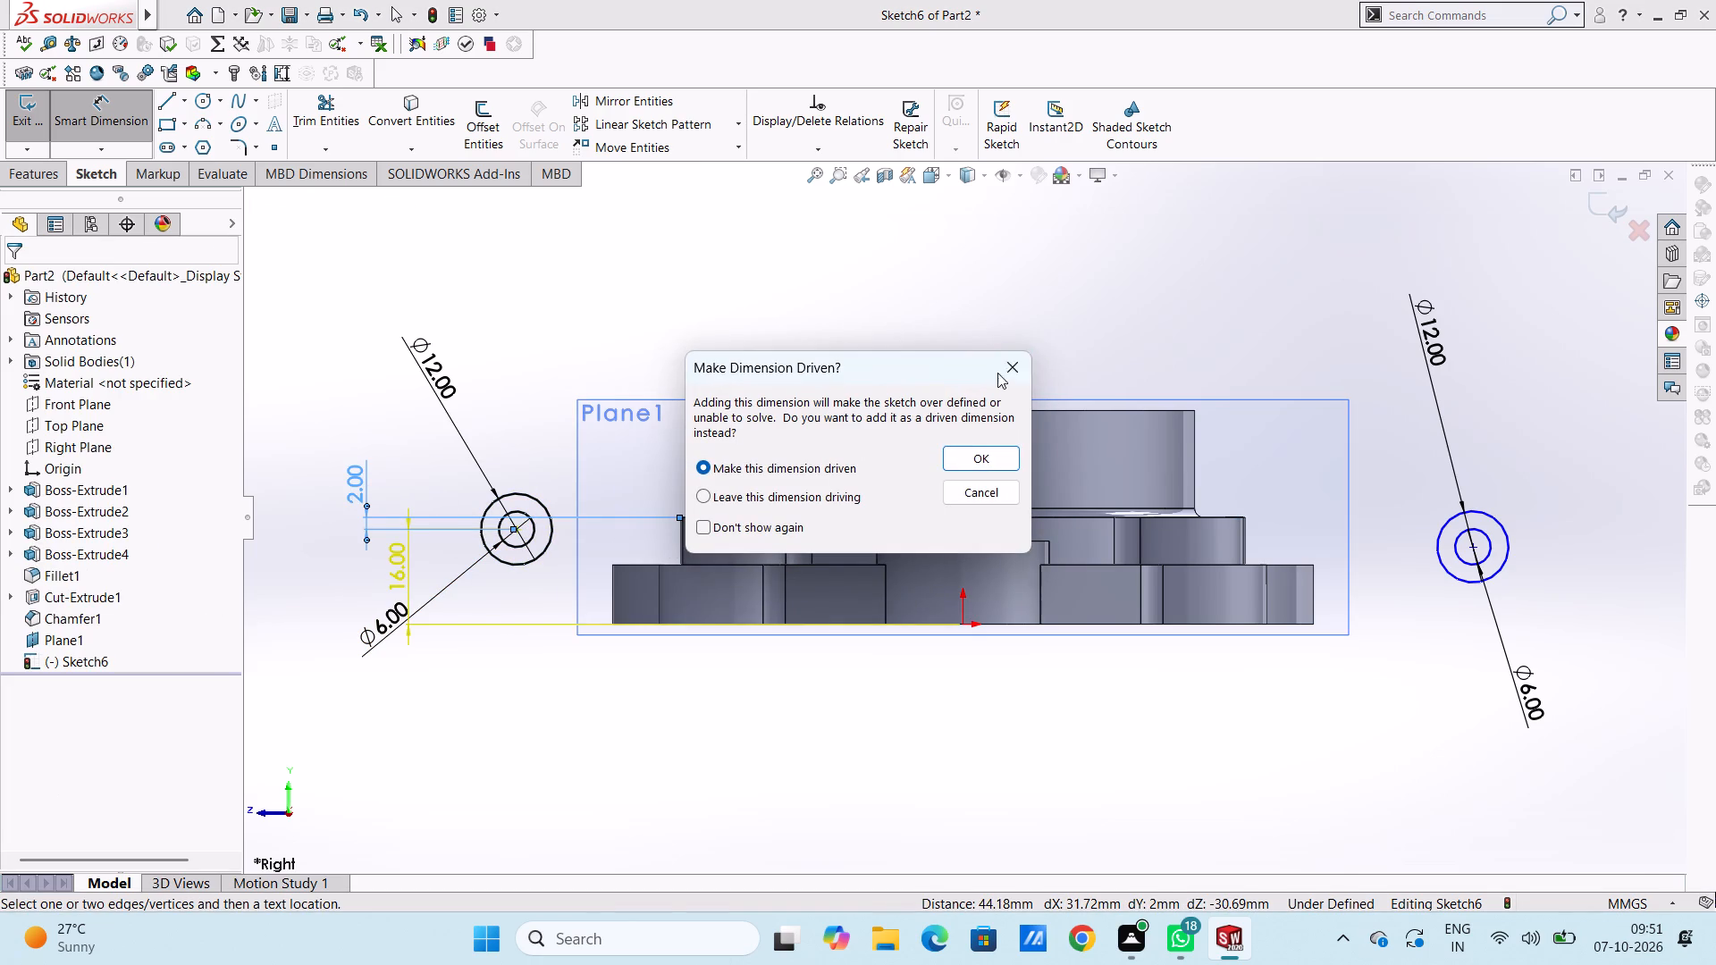
Set the height of the +Z circle centre above the origin to 14 mm.
double_click(401, 559)
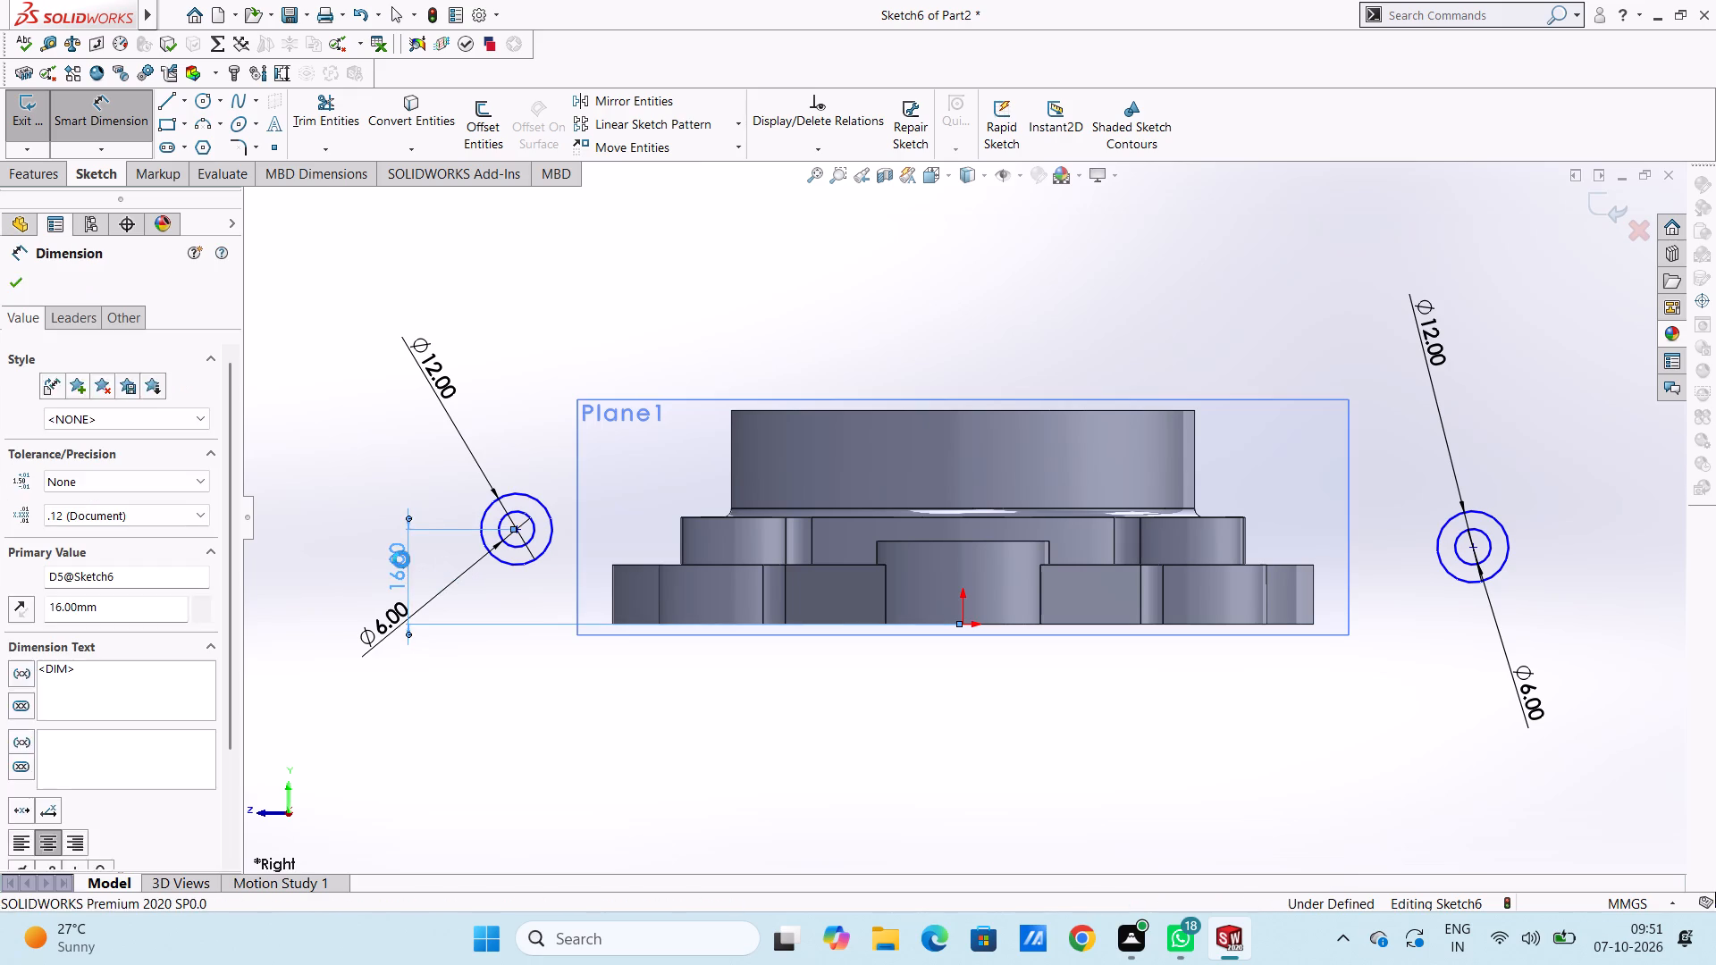
text(14)
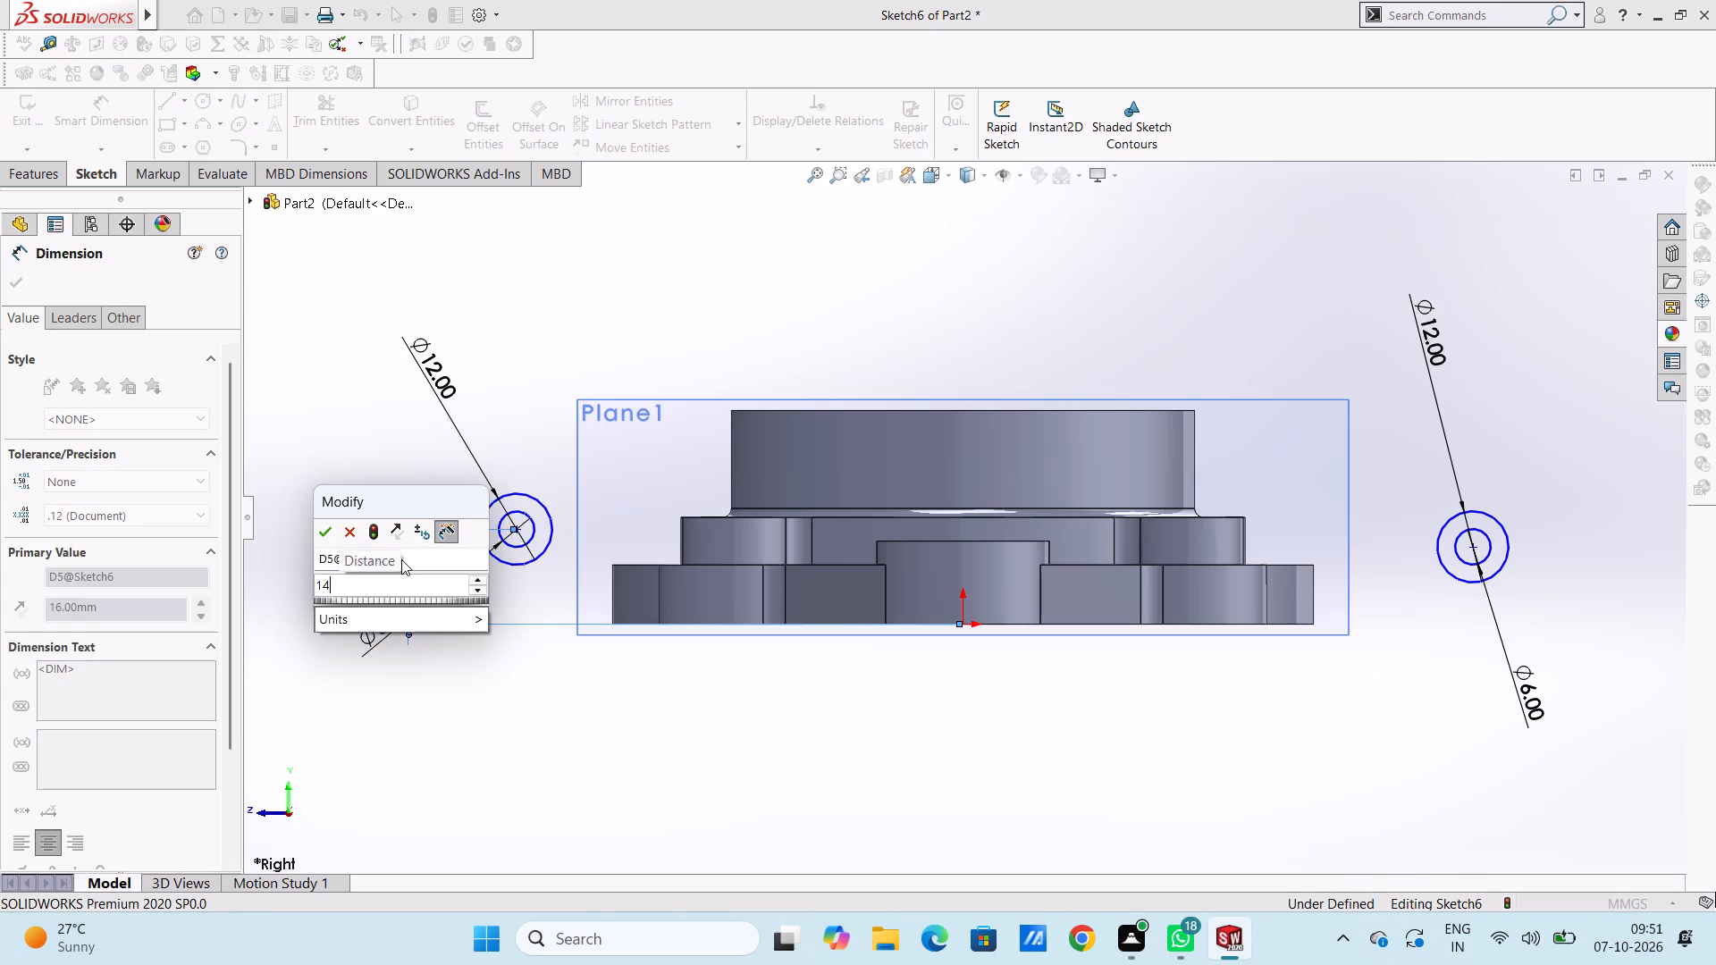
key(Return)
click(363, 478)
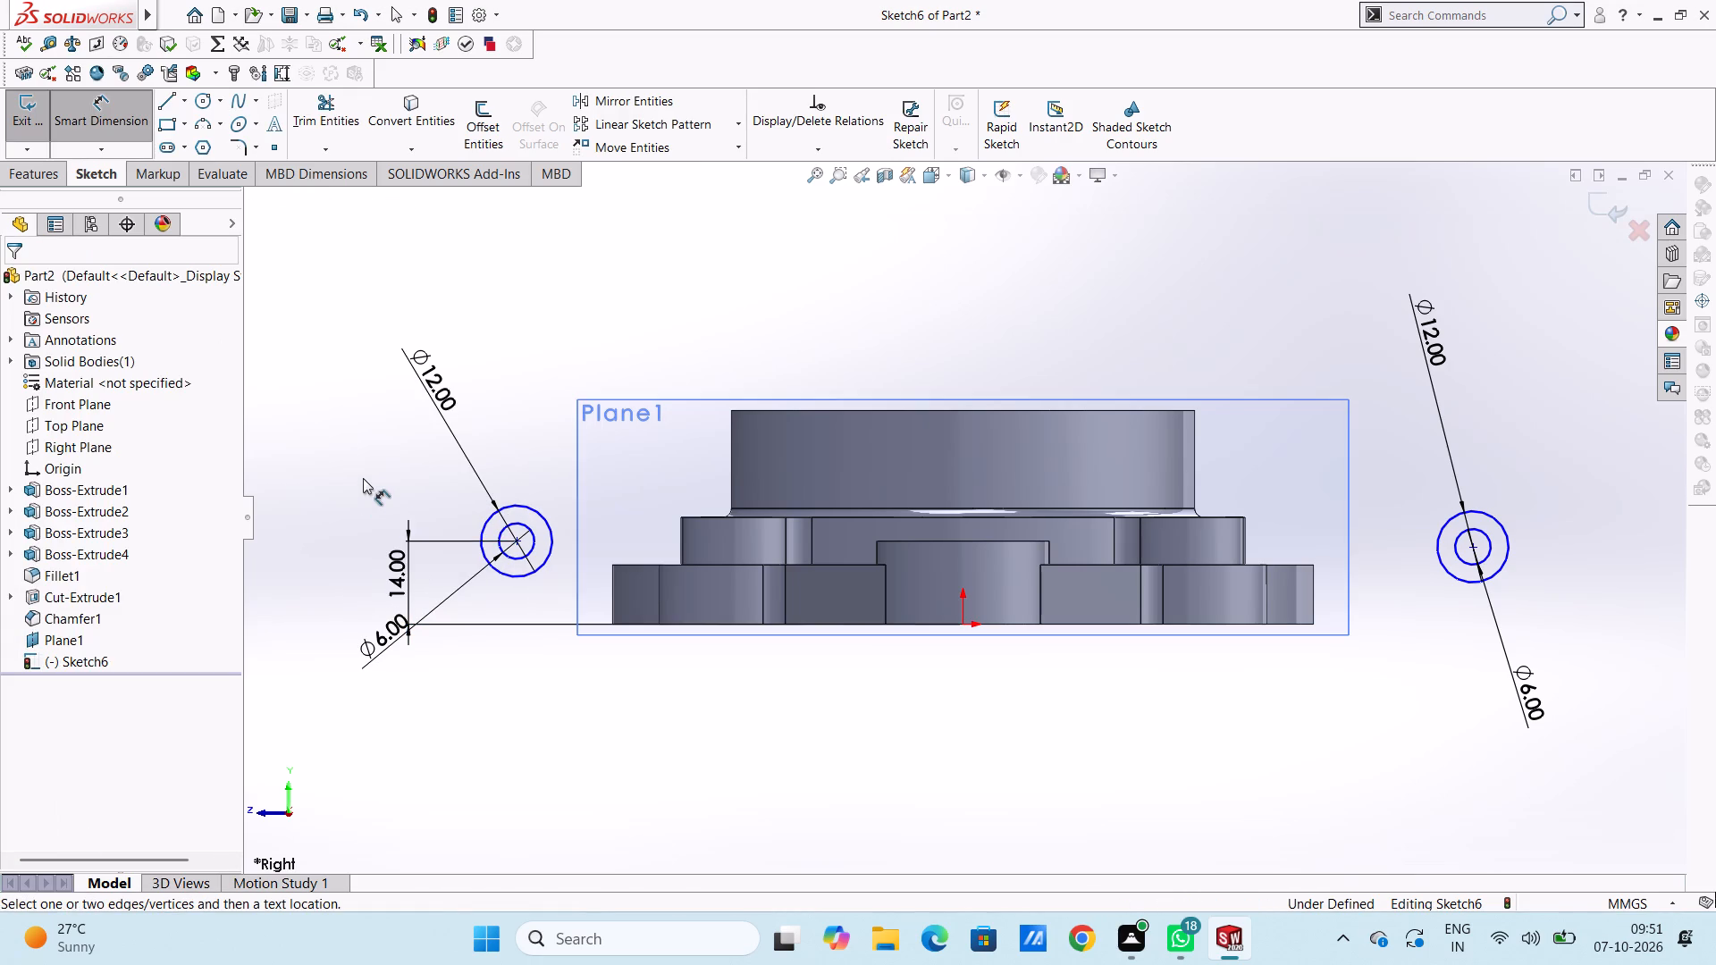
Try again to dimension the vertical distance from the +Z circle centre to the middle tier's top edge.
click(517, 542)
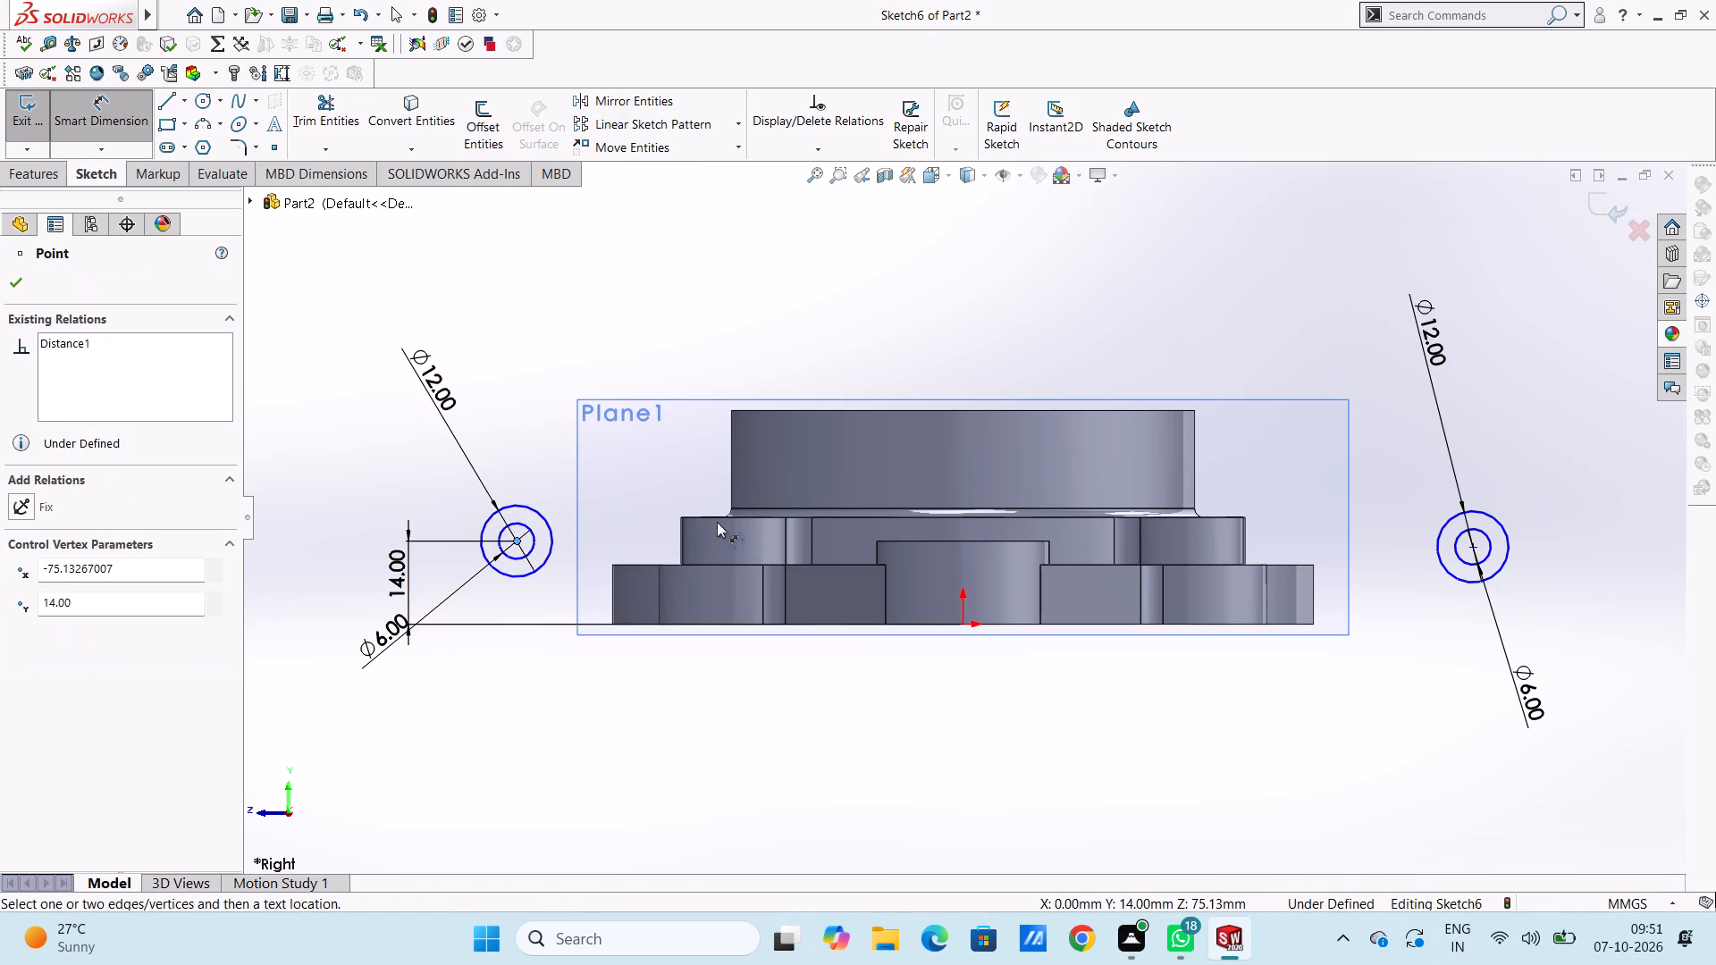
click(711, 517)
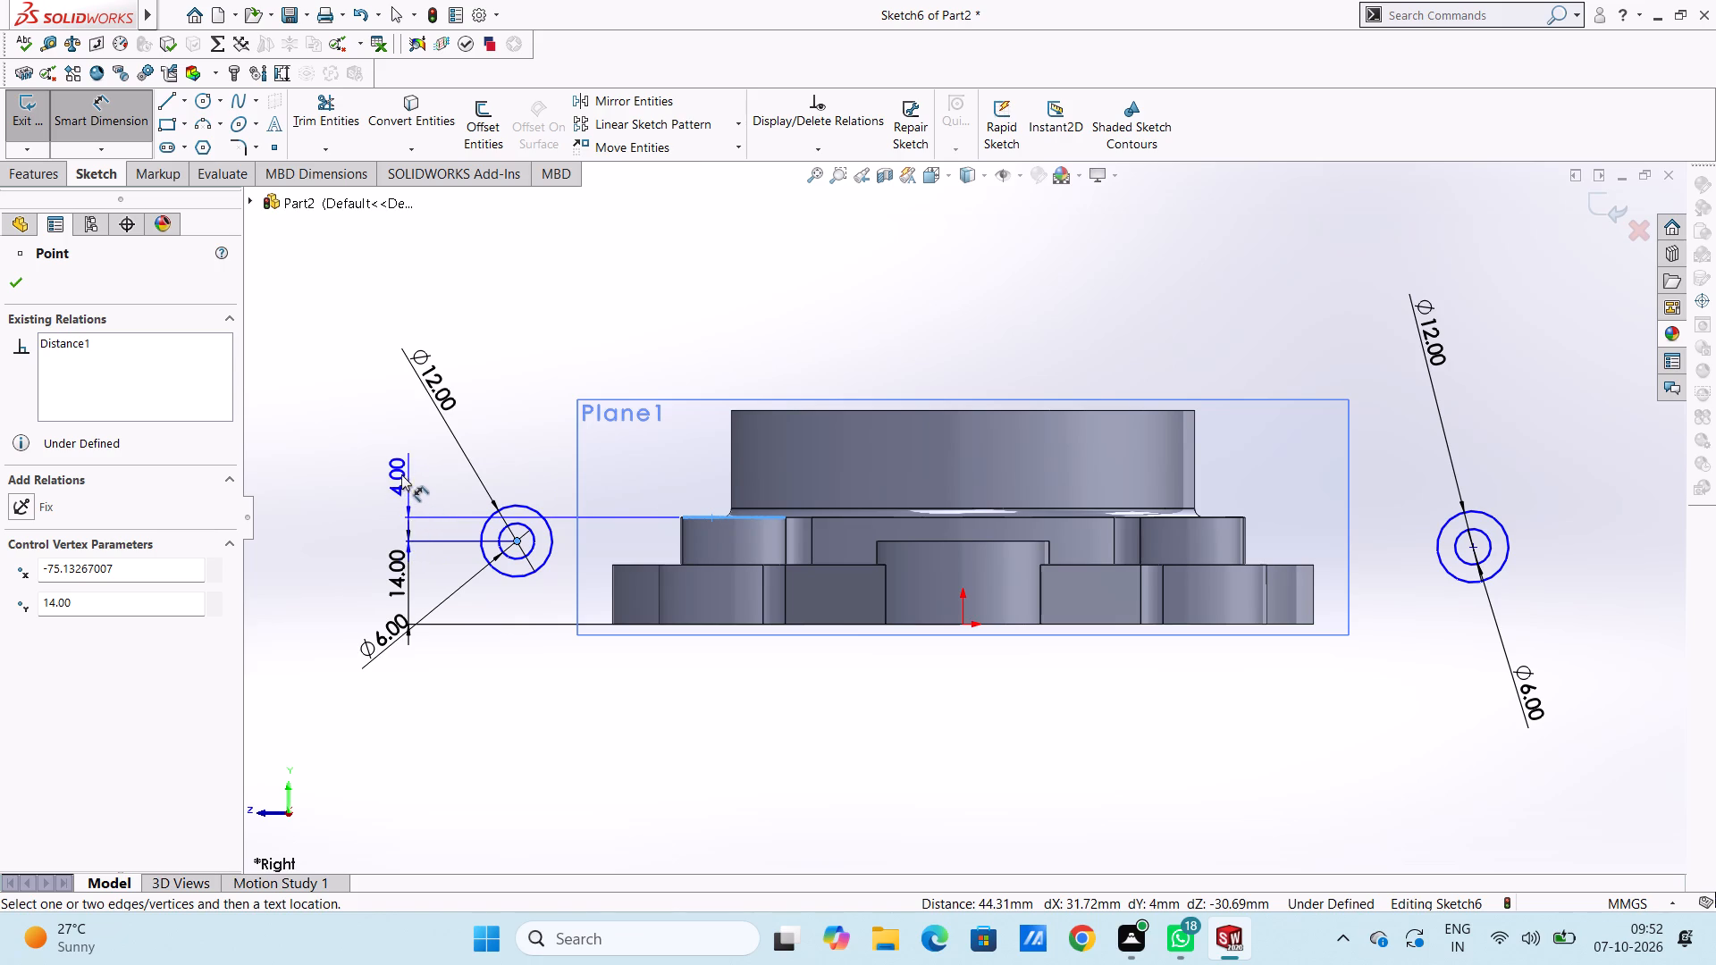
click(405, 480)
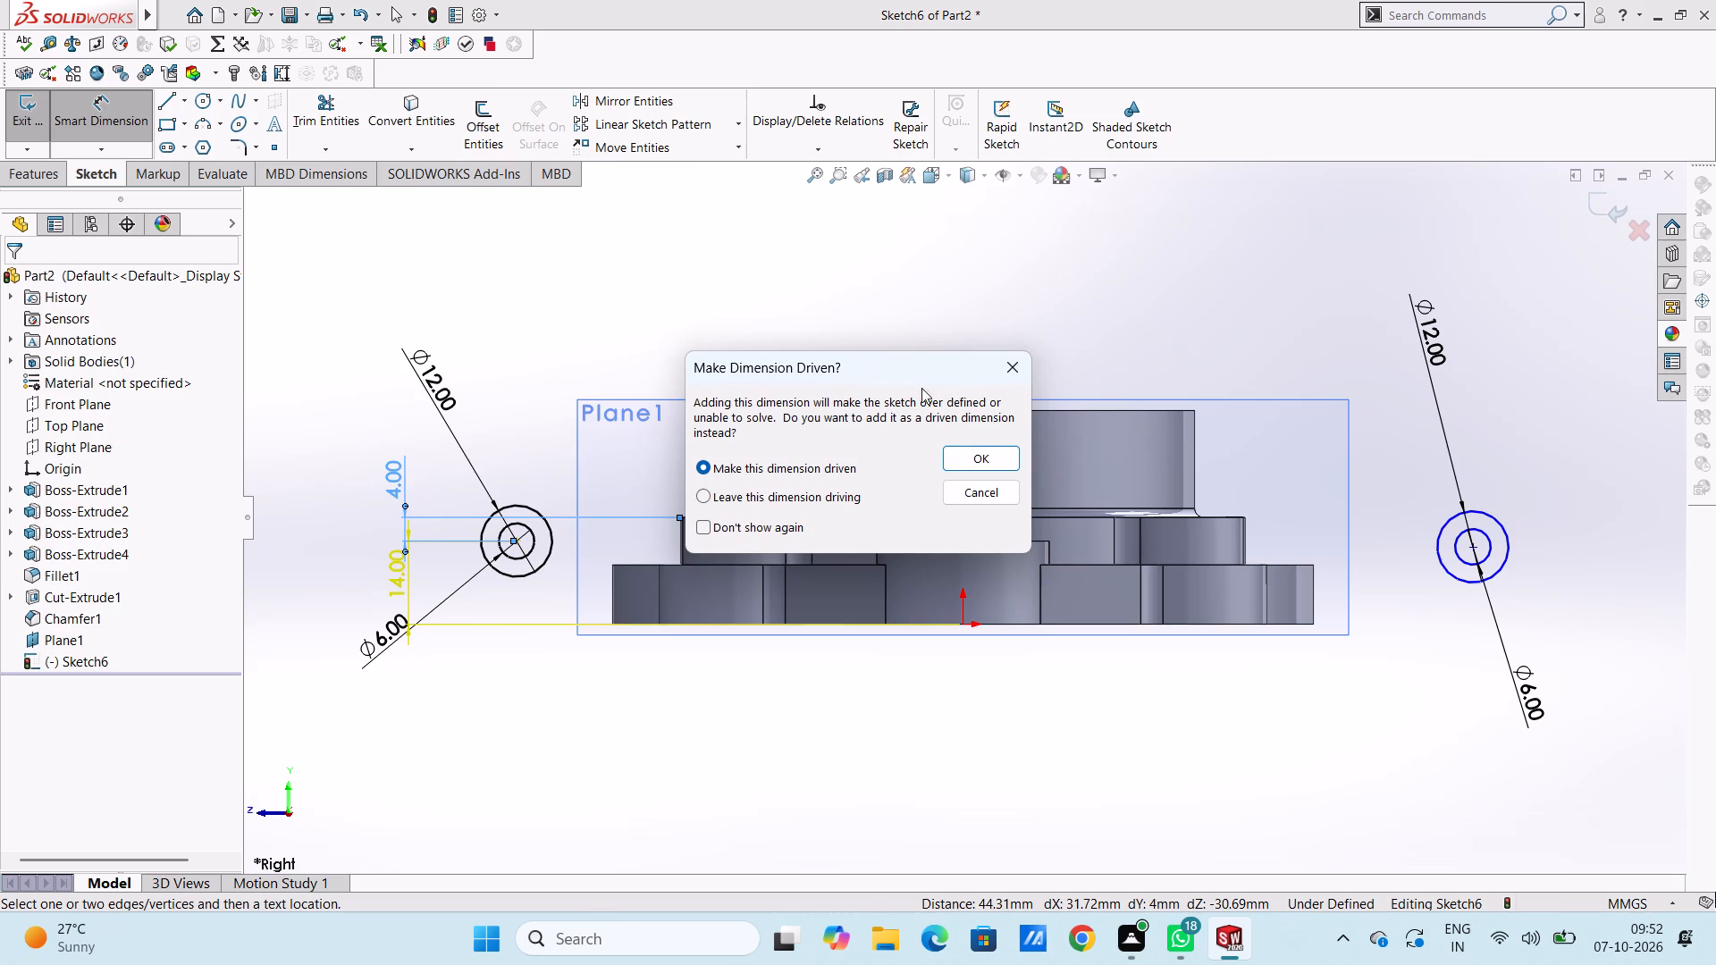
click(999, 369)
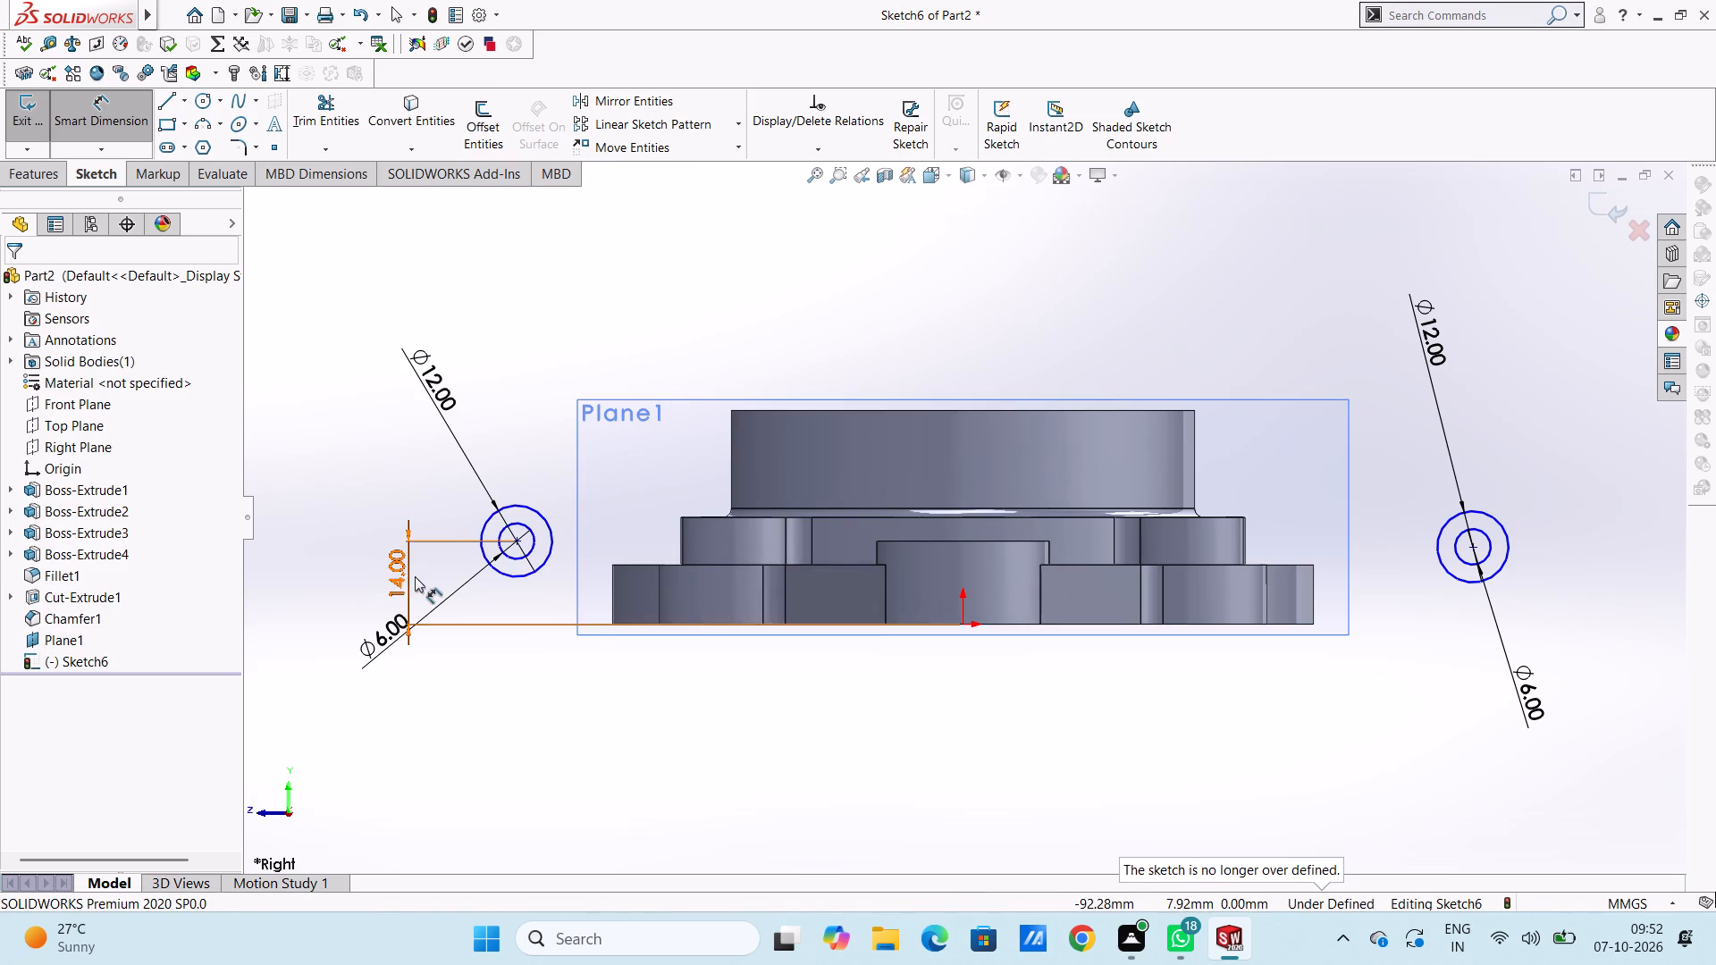
Set the height of the +Z circle centre above the origin to 12 mm.
double_click(403, 576)
text(12)
key(Return)
click(391, 498)
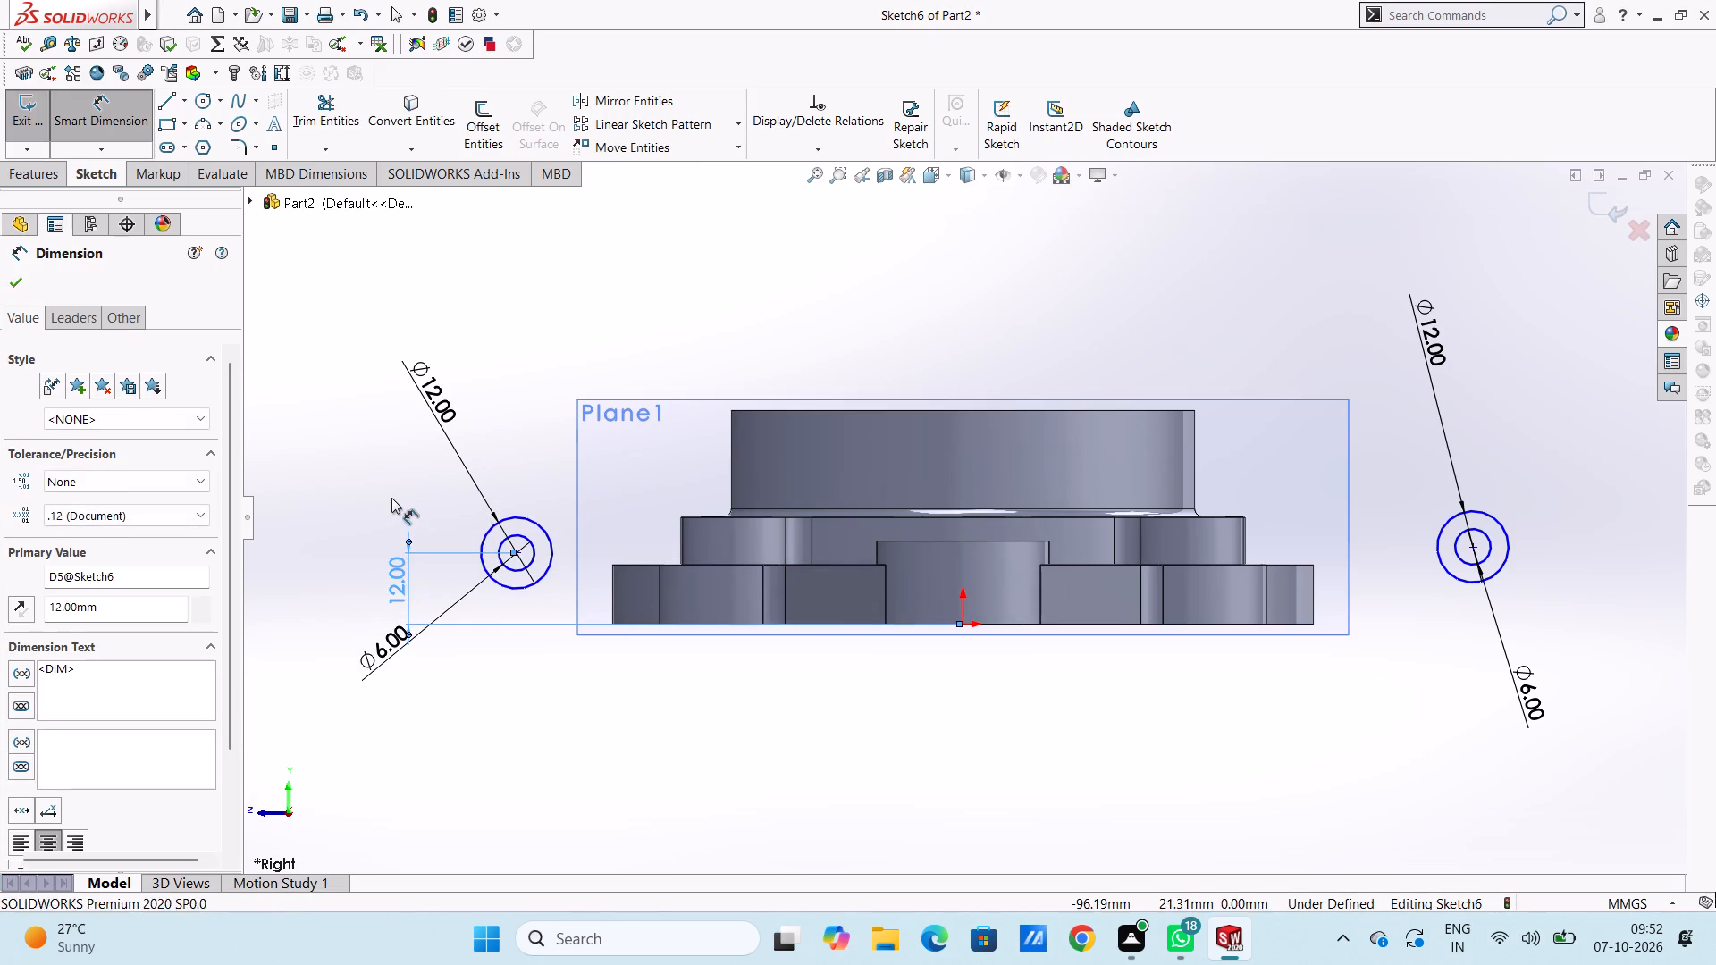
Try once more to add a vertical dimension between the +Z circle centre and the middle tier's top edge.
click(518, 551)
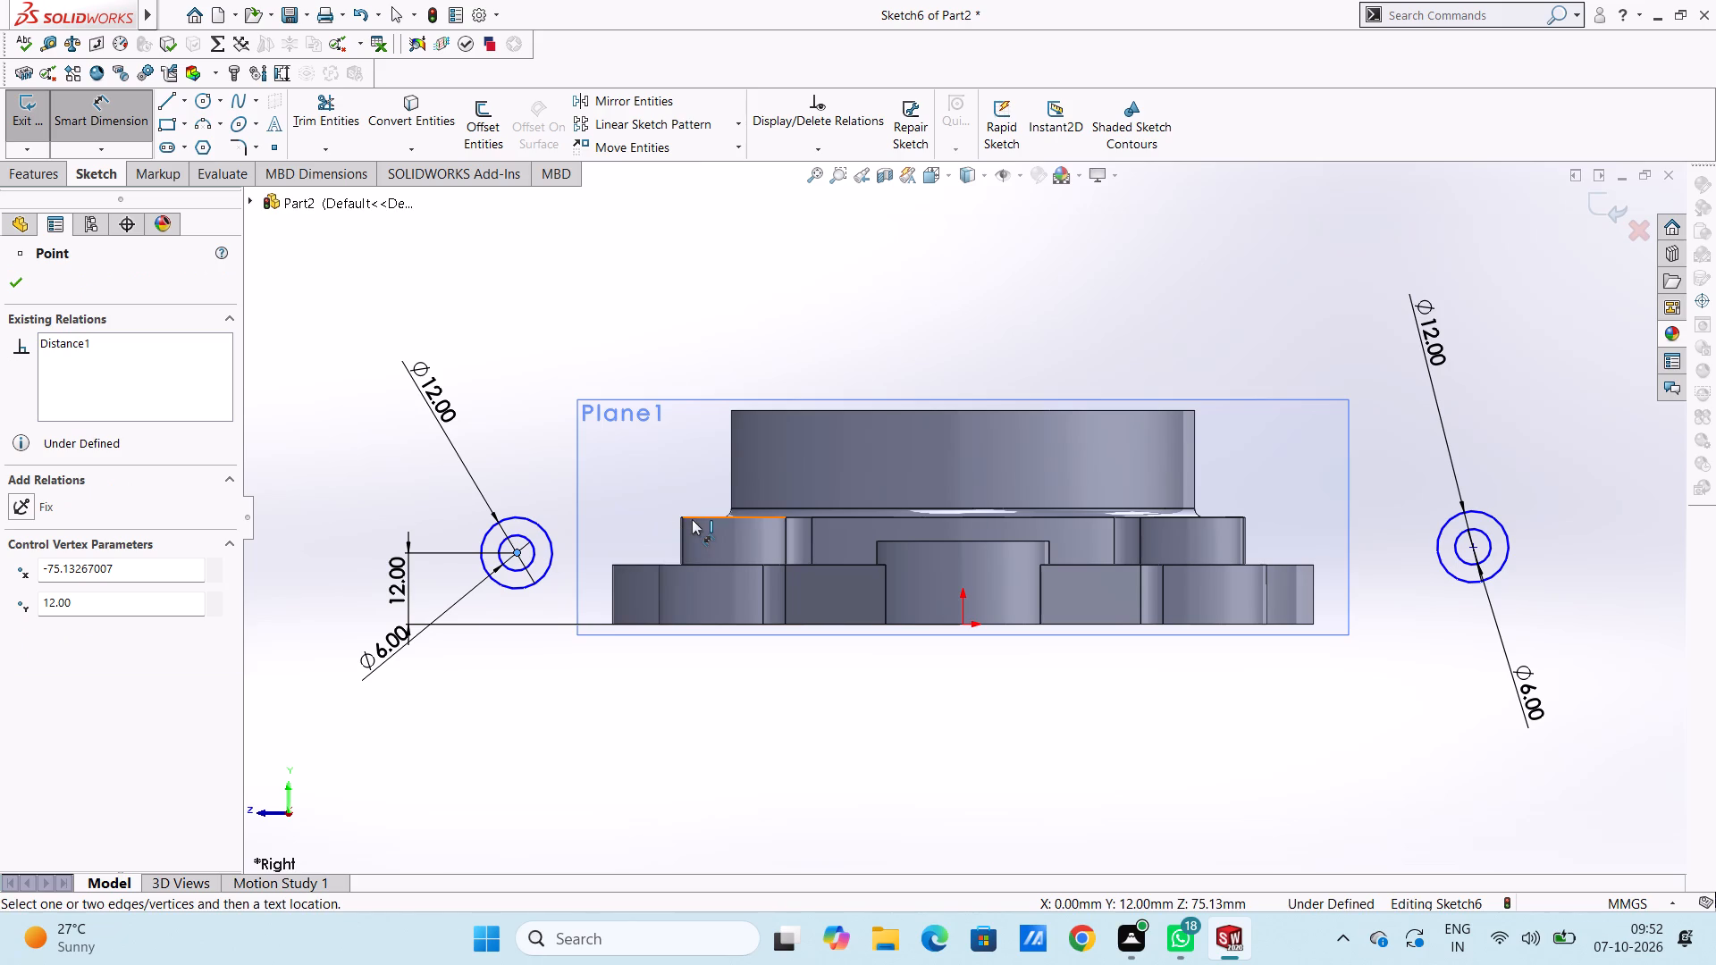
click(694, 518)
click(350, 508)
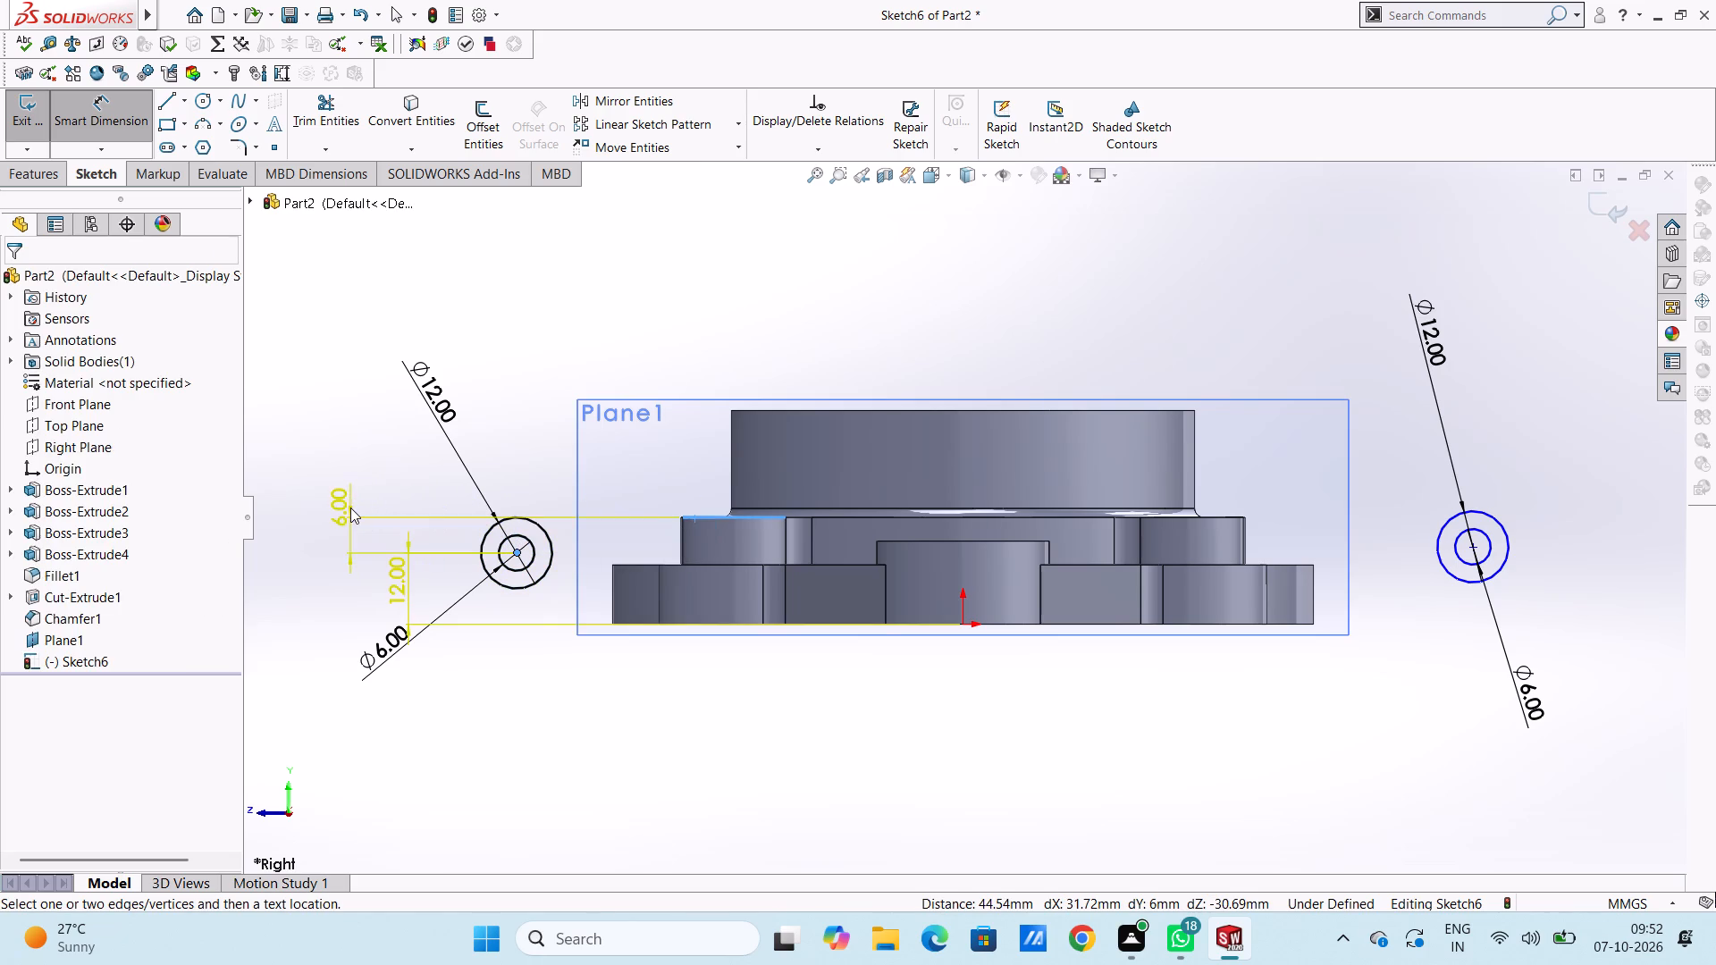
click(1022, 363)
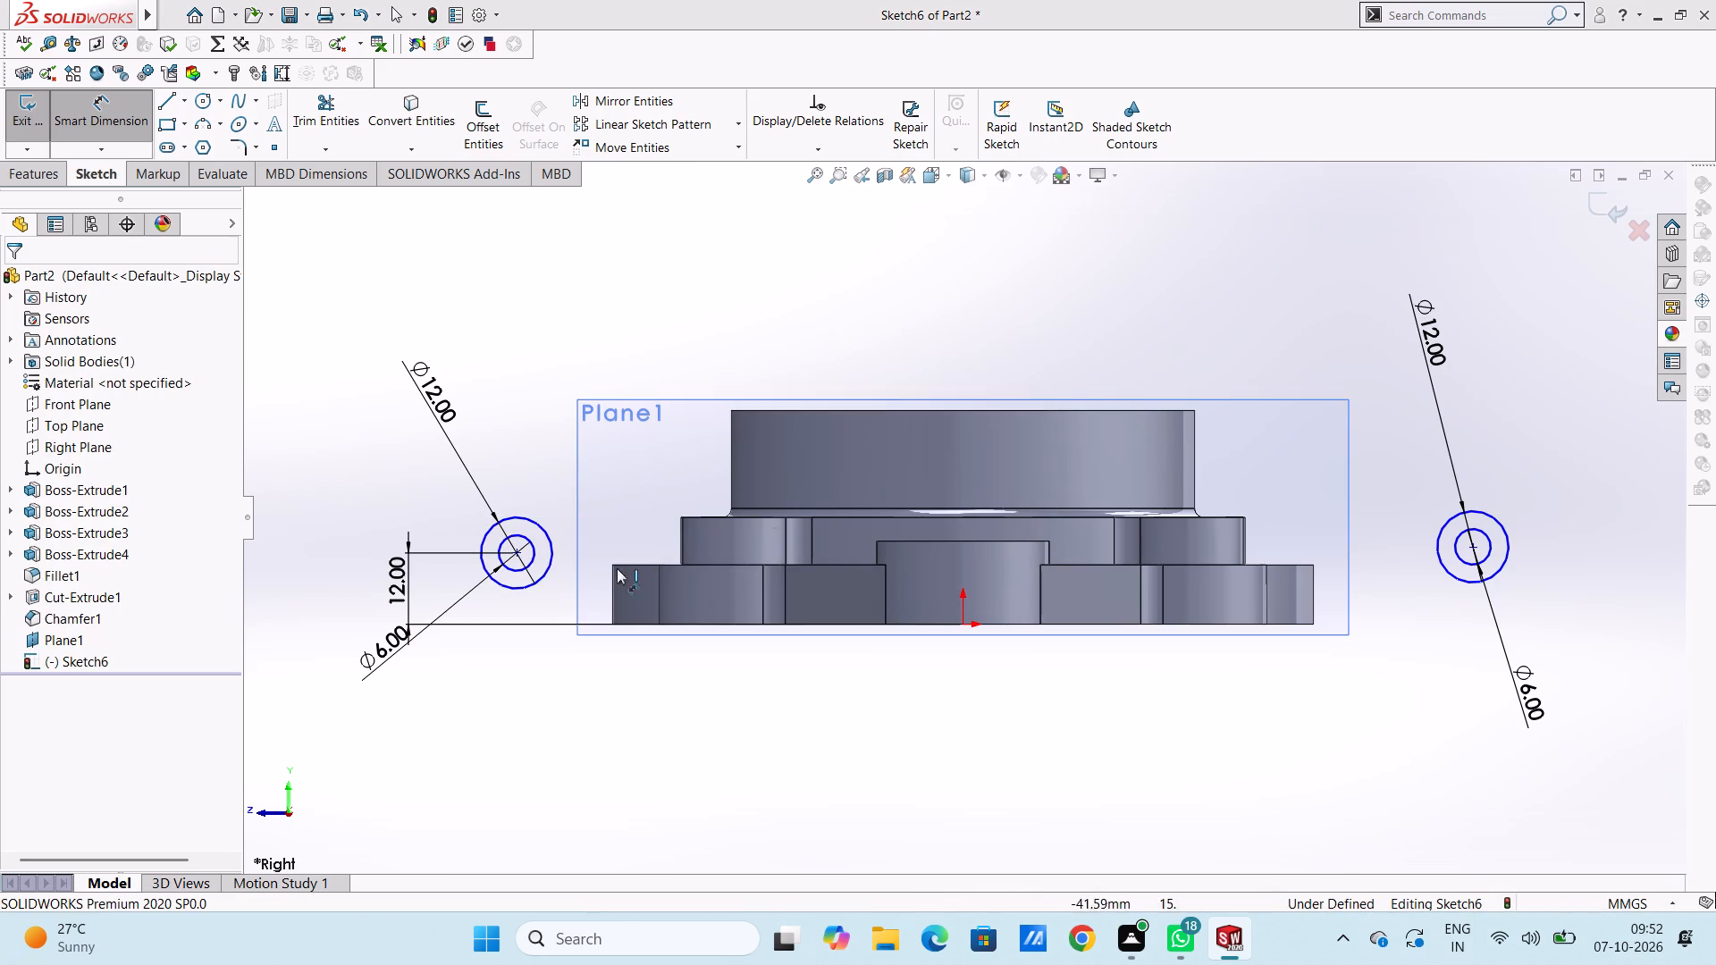
Dimension the horizontal distance between the +Z circle centre and the origin as 125 mm.
click(520, 554)
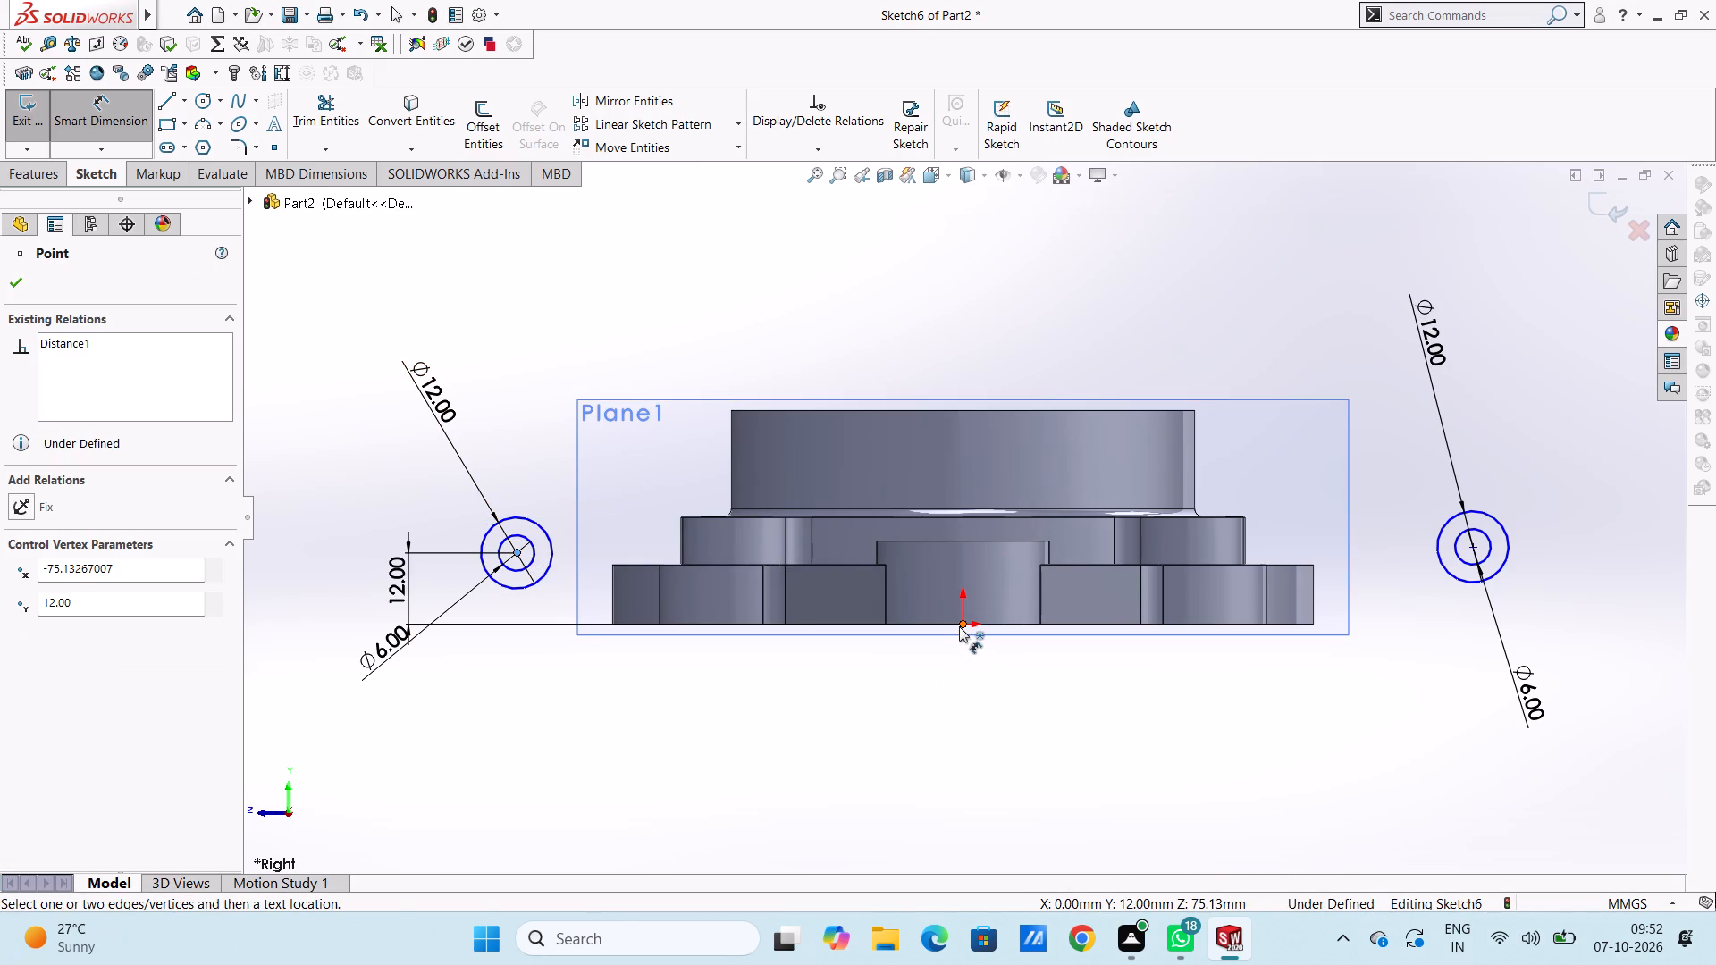
click(959, 625)
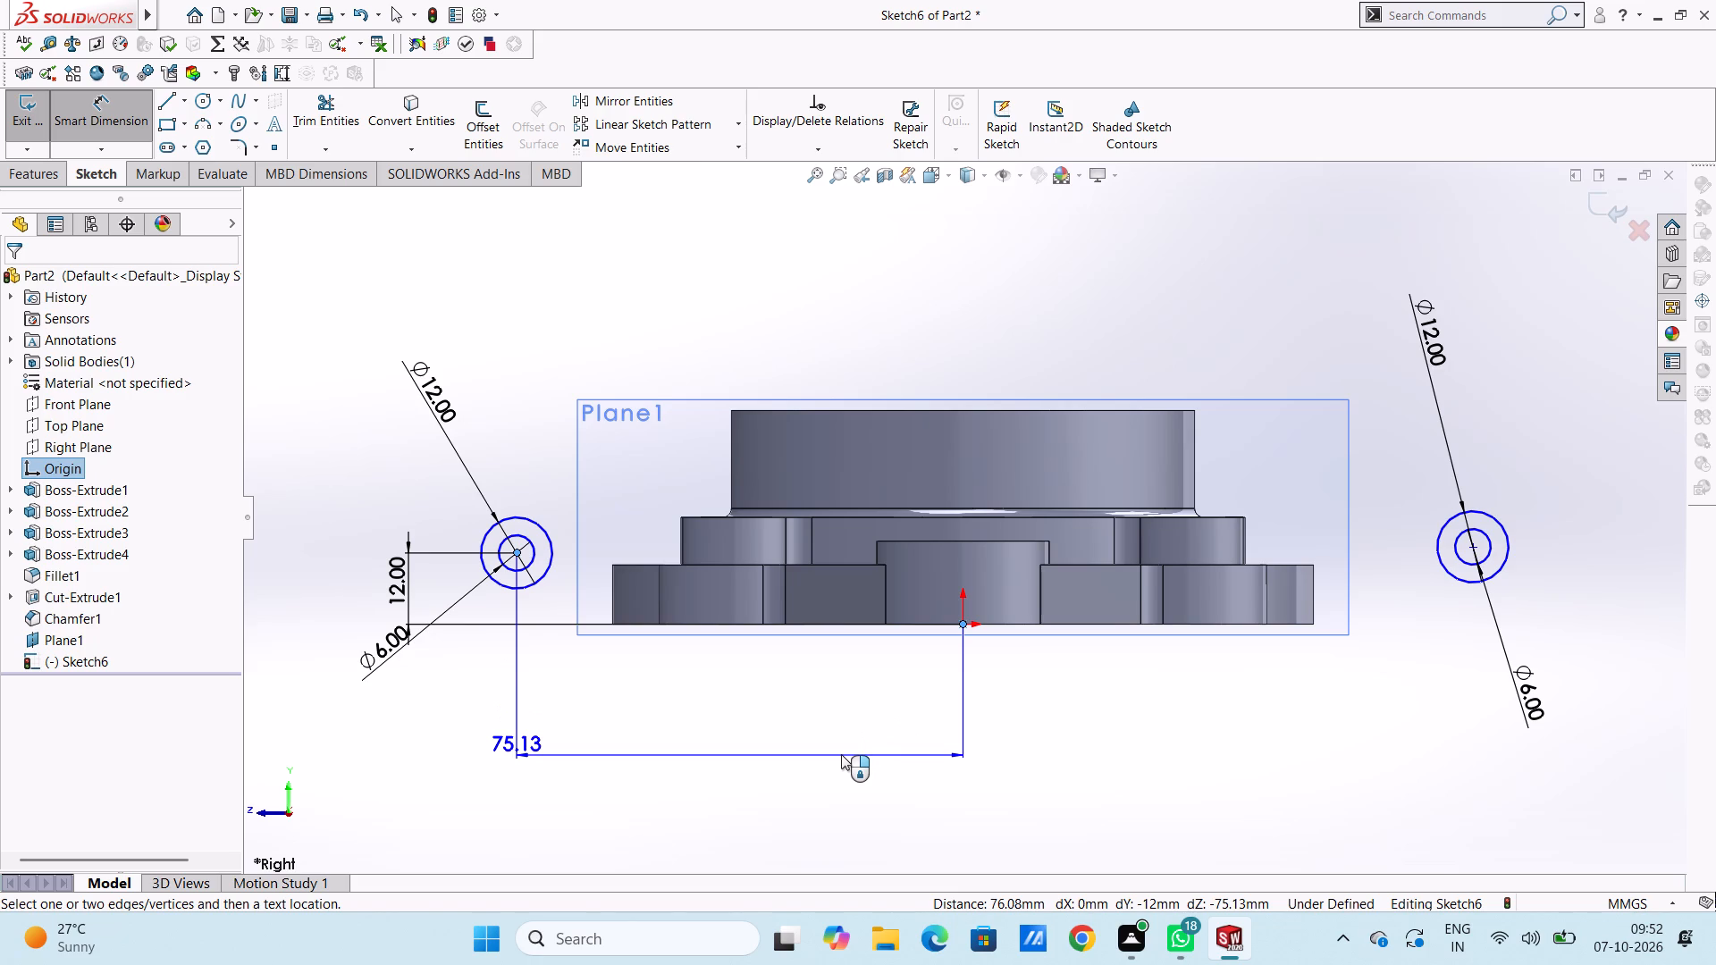
scroll(841, 754, up, 2)
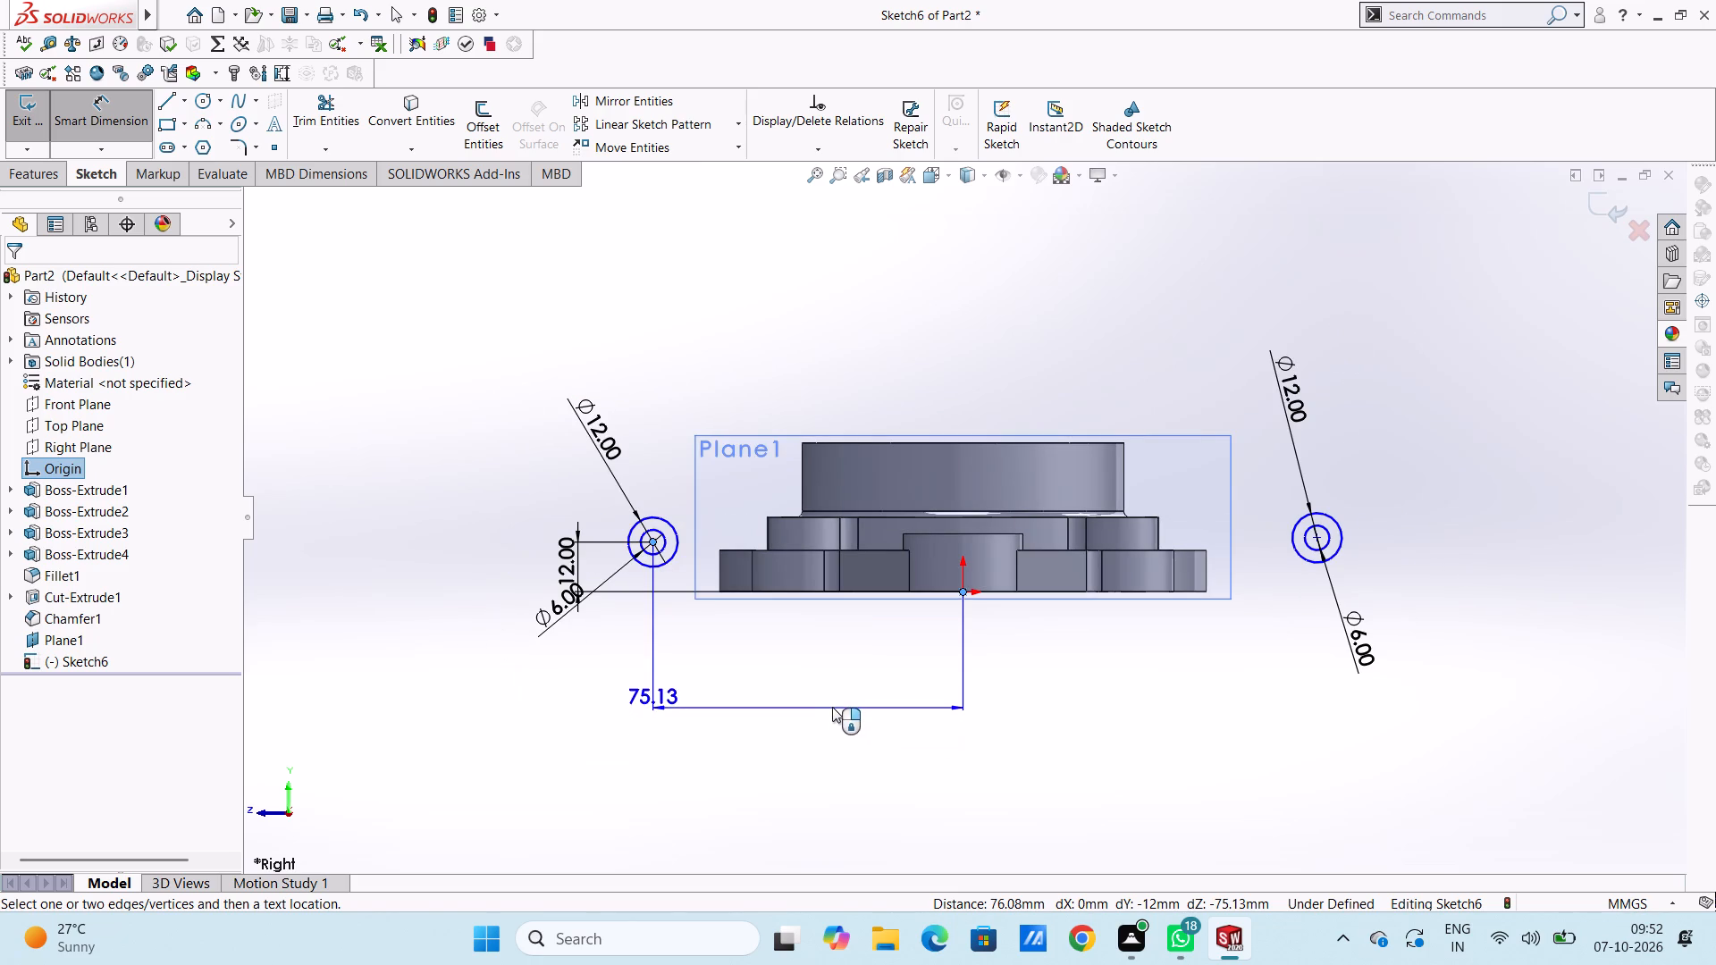
click(821, 709)
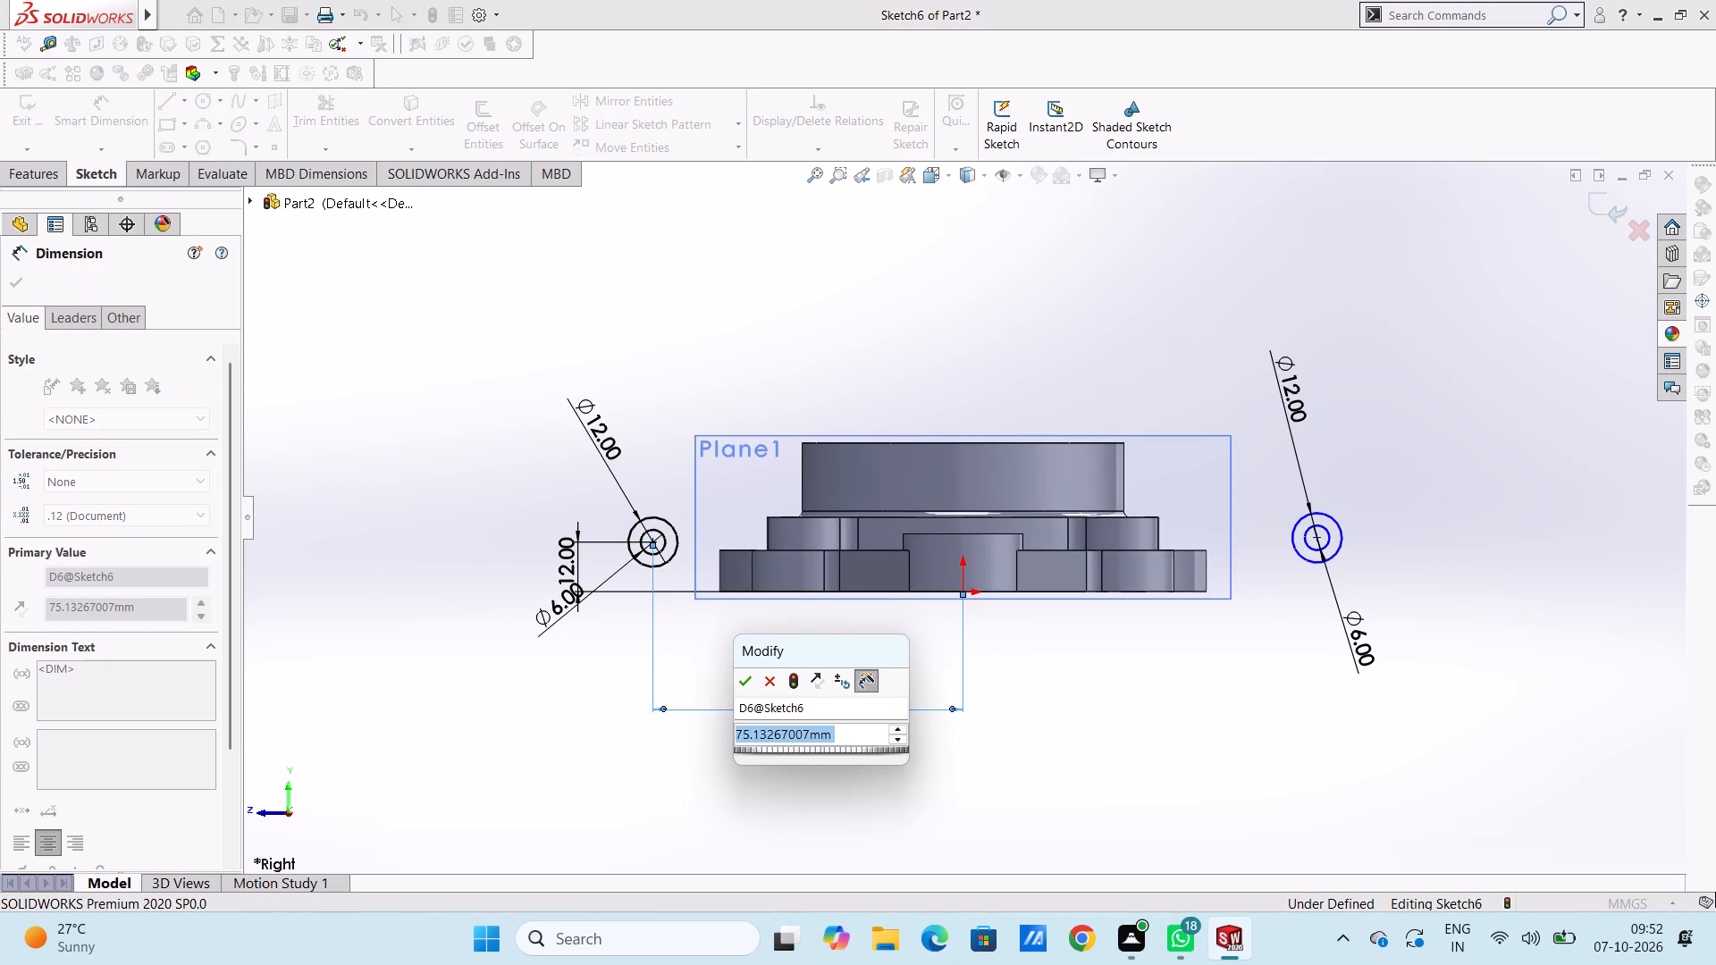
text(125)
key(Return)
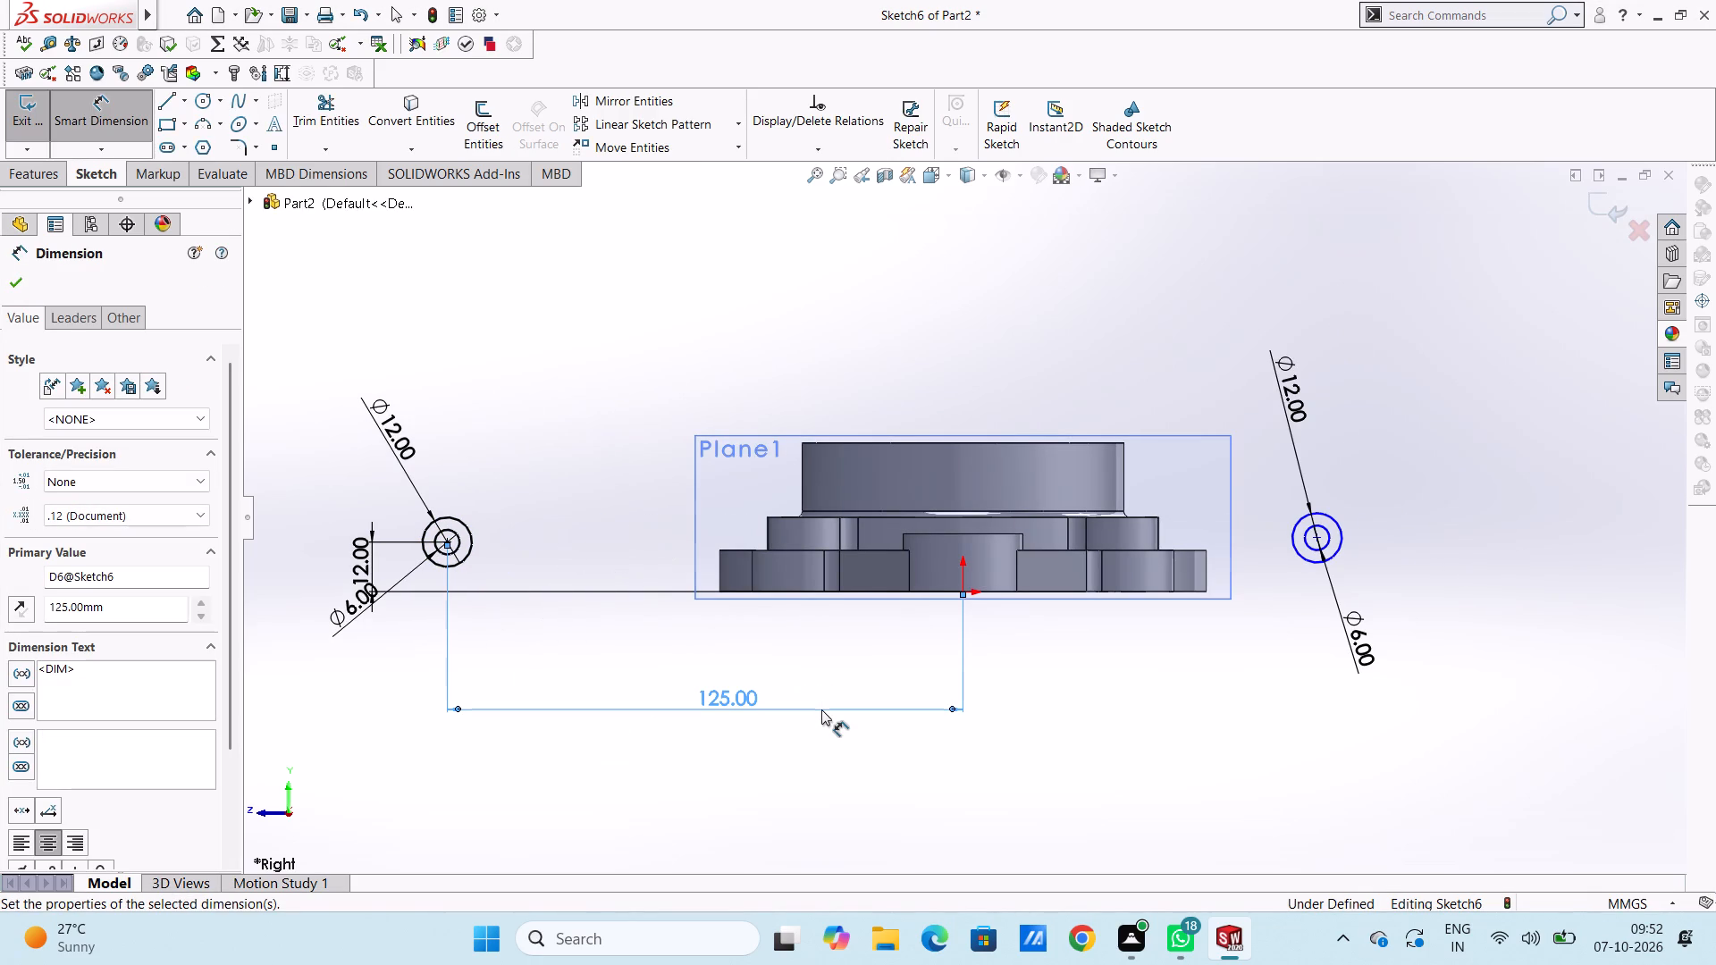
click(688, 659)
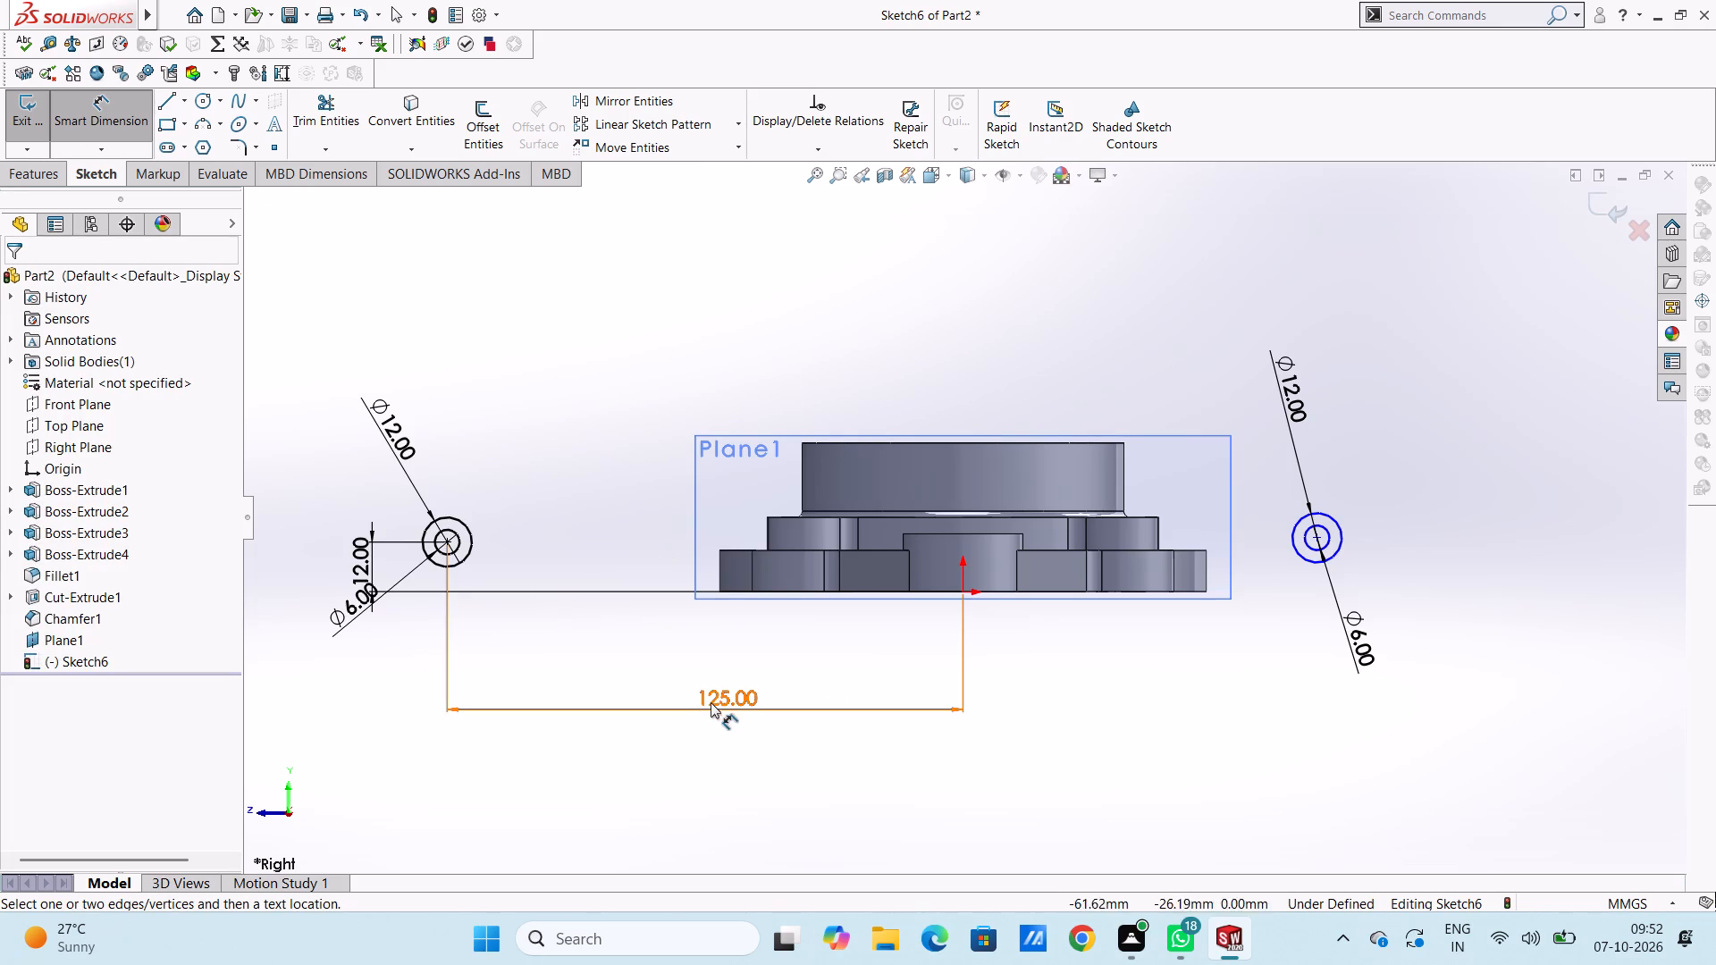
Set the horizontal distance from the +Z circle centre to the origin to 62.5 mm.
double_click(719, 700)
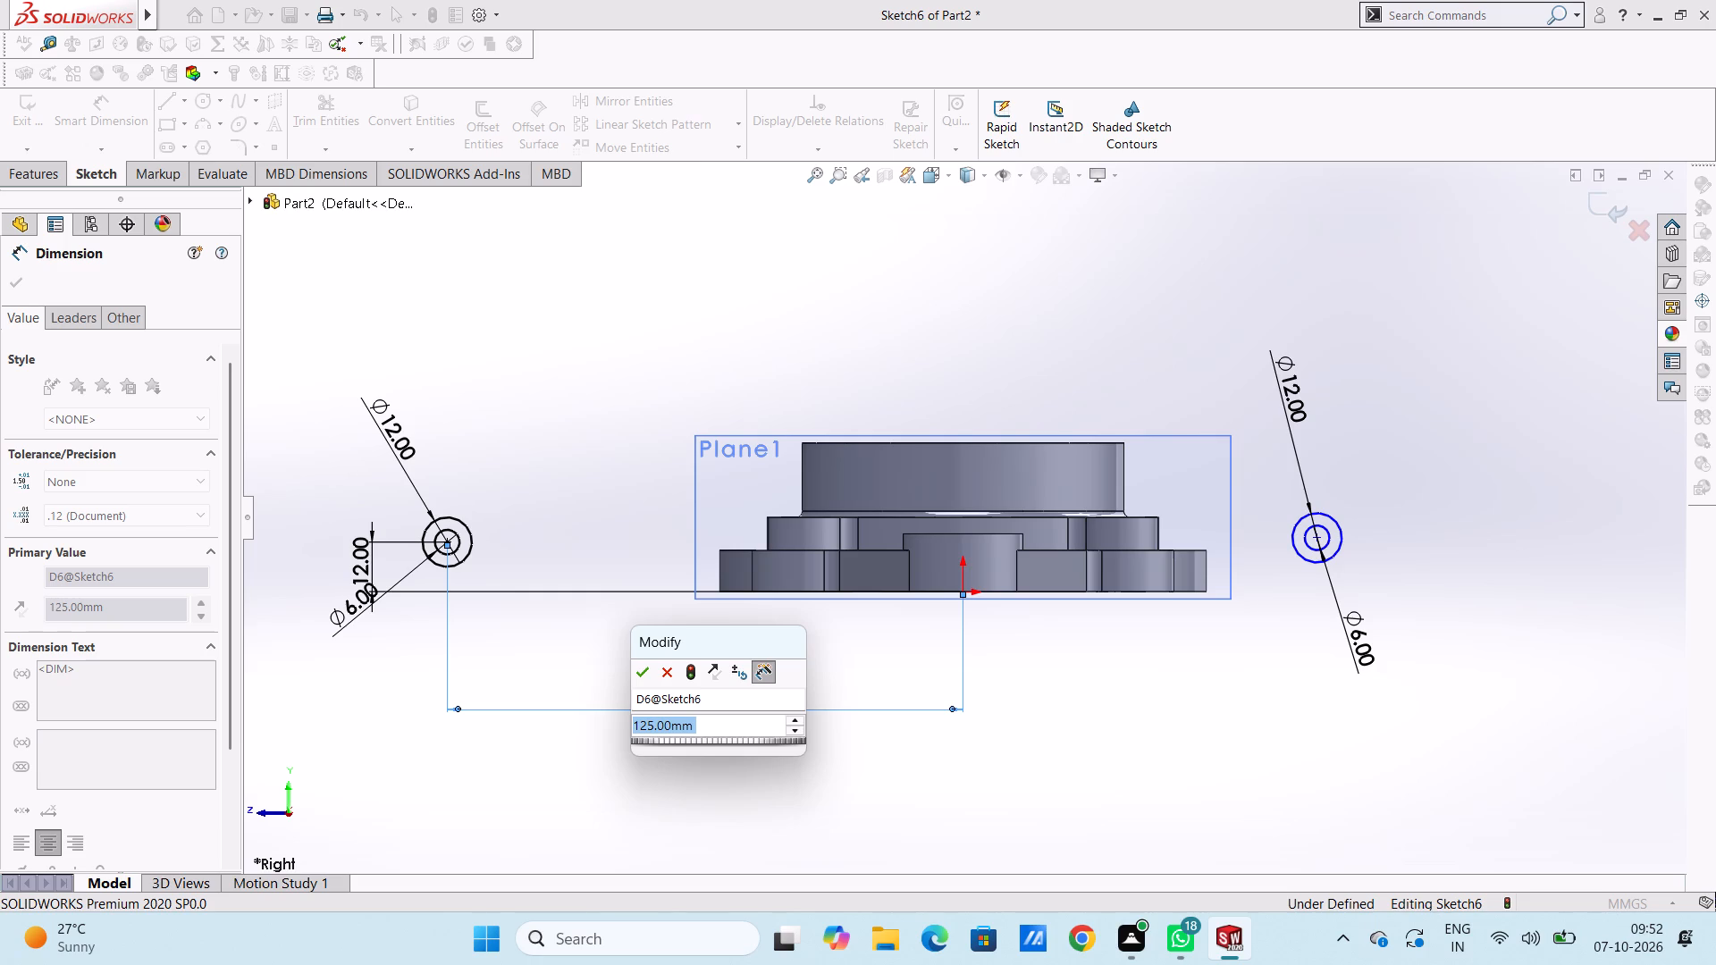
text(62.5)
key(Return)
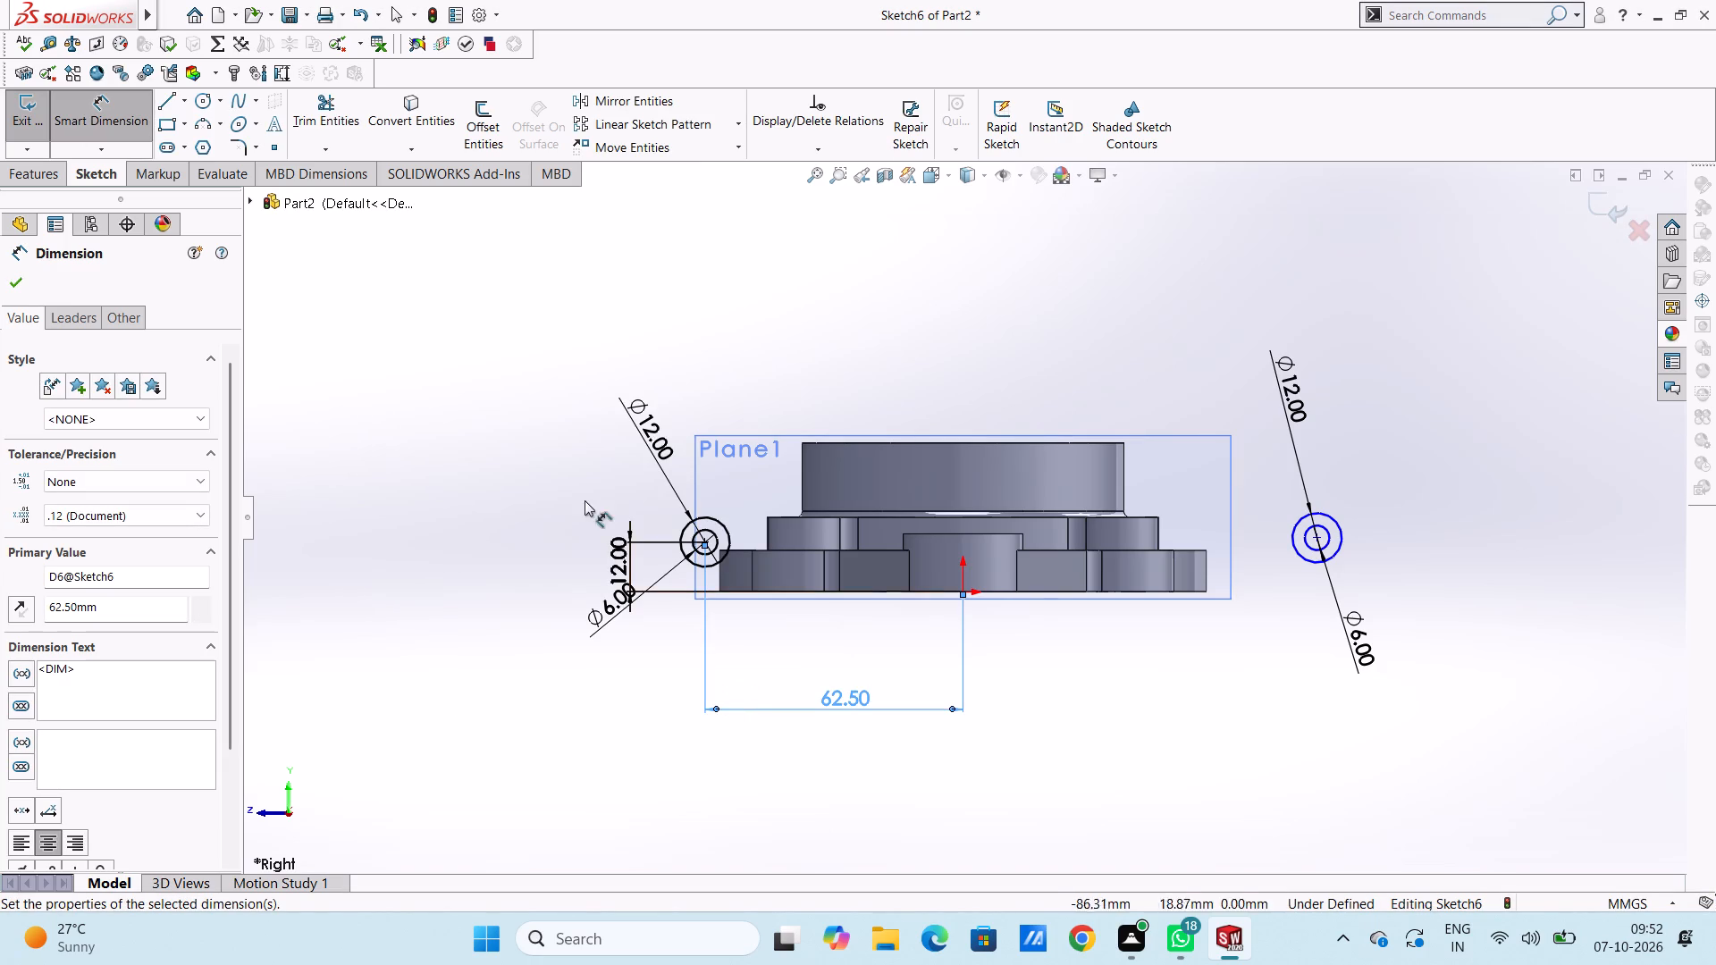
click(560, 494)
Dimension the horizontal distance between the origin and the -Z circle centre as 62.5 mm.
scroll(896, 602, down, 5)
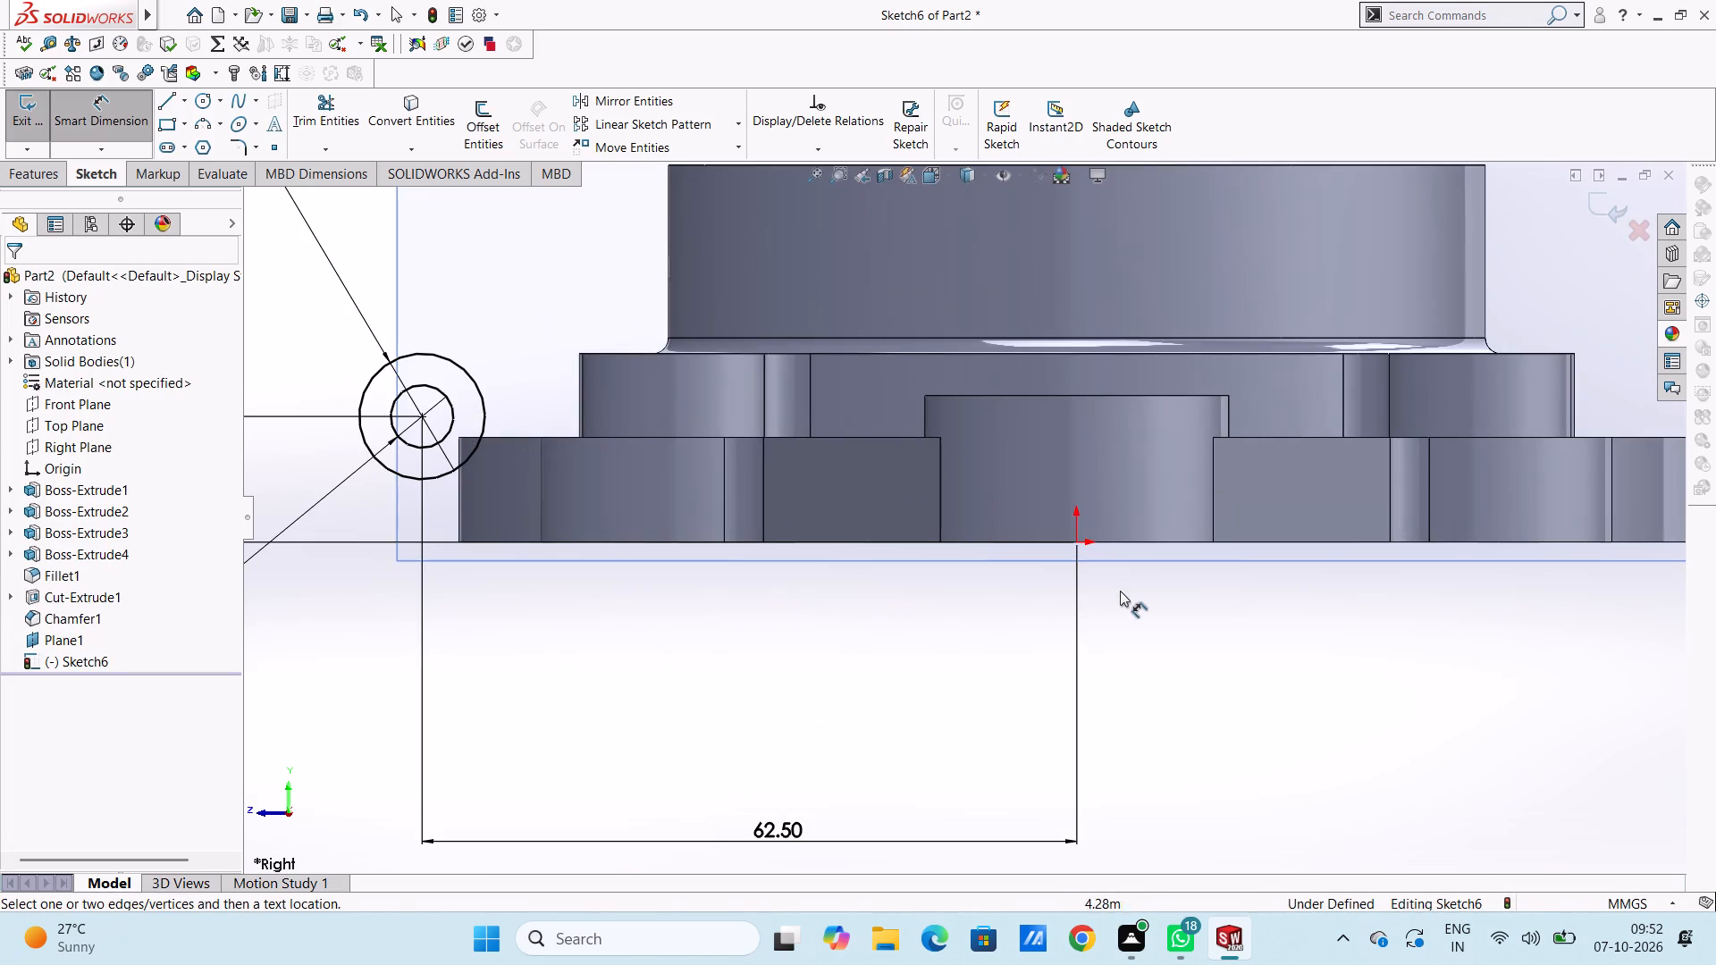
scroll(1120, 590, up, 5)
click(1006, 526)
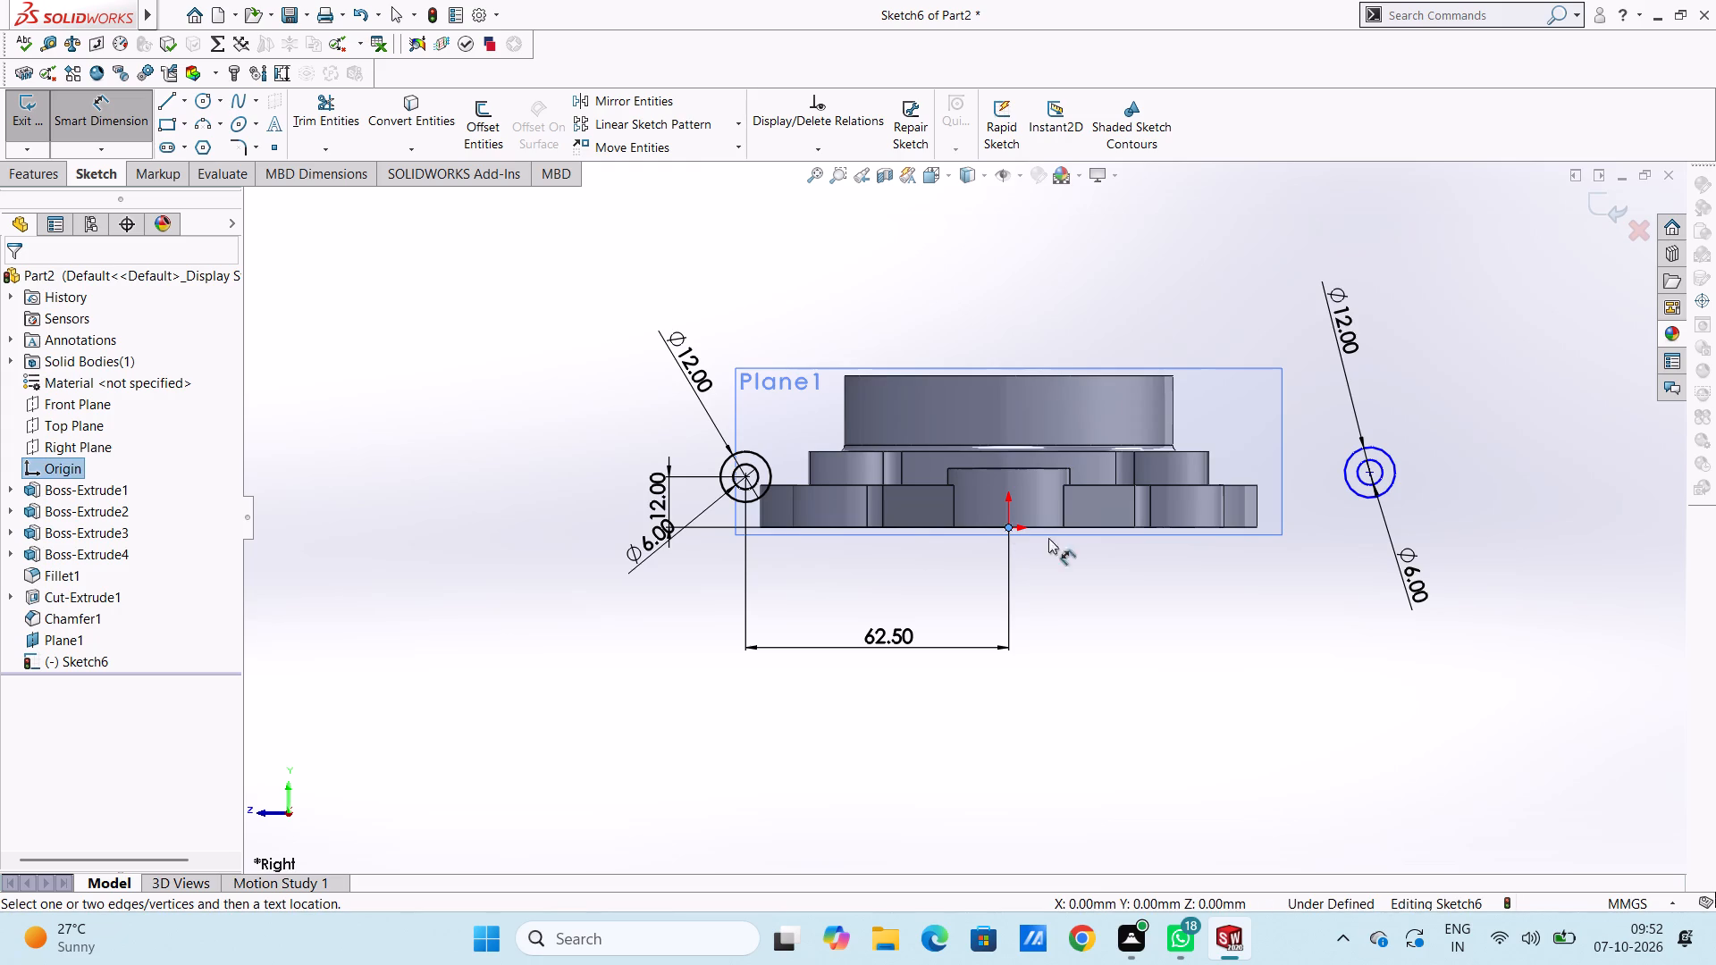
click(1370, 474)
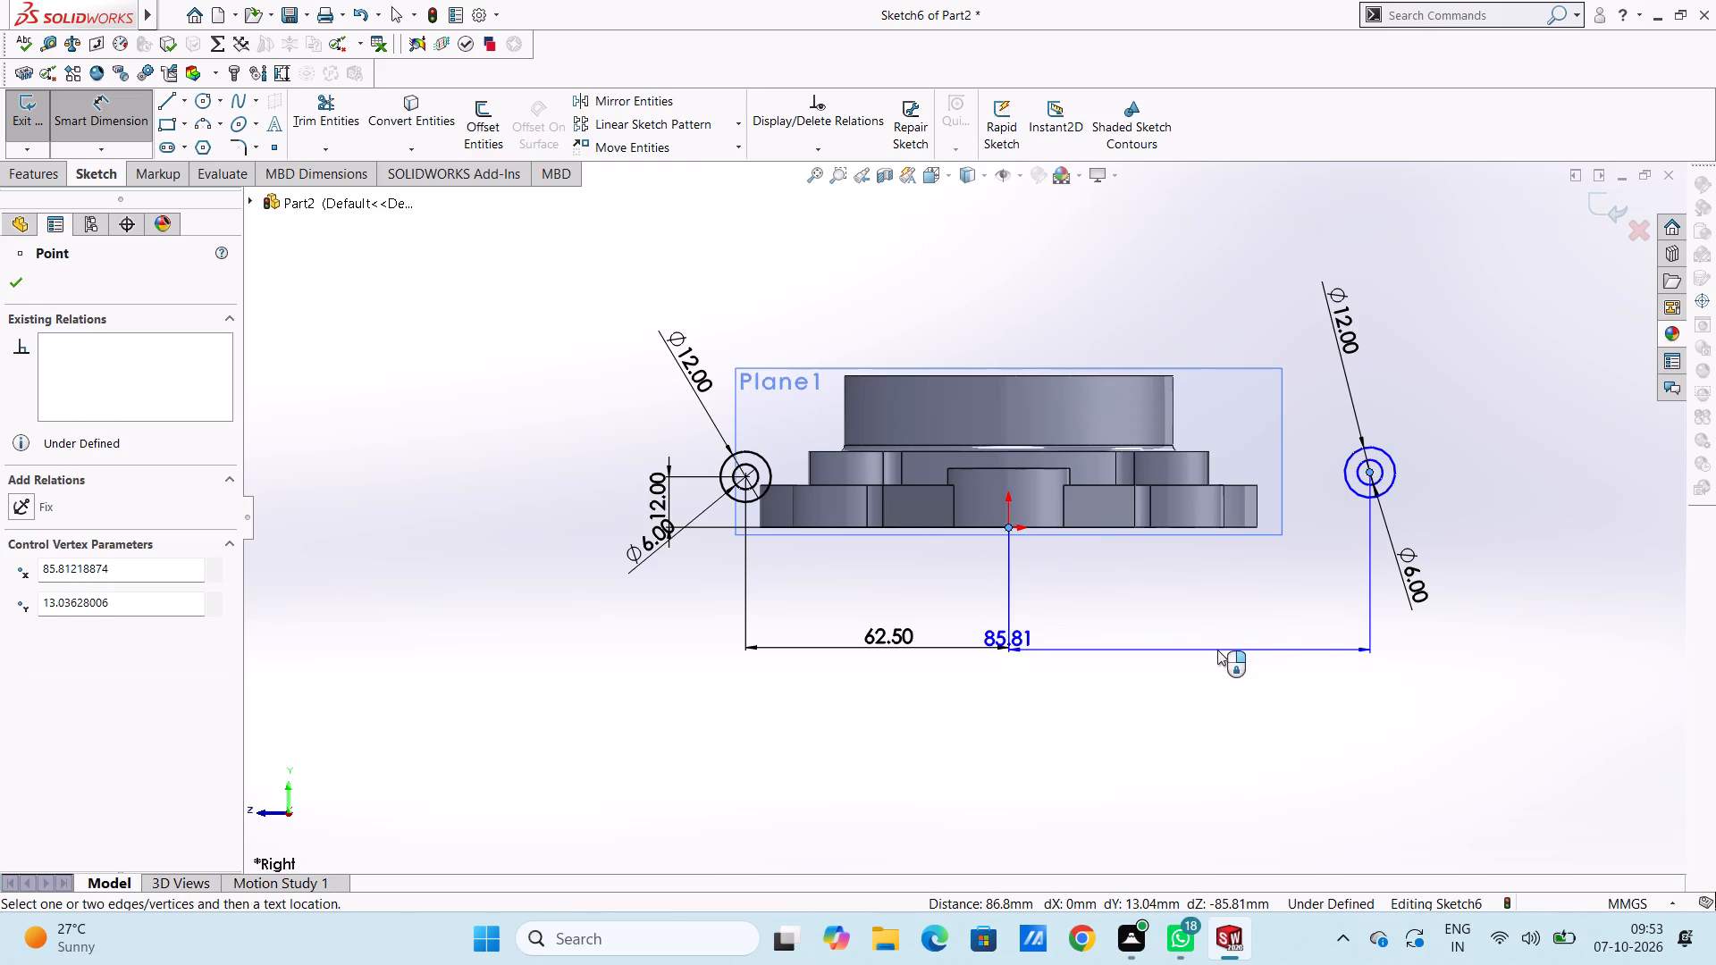
click(1217, 650)
text(62.5)
key(Return)
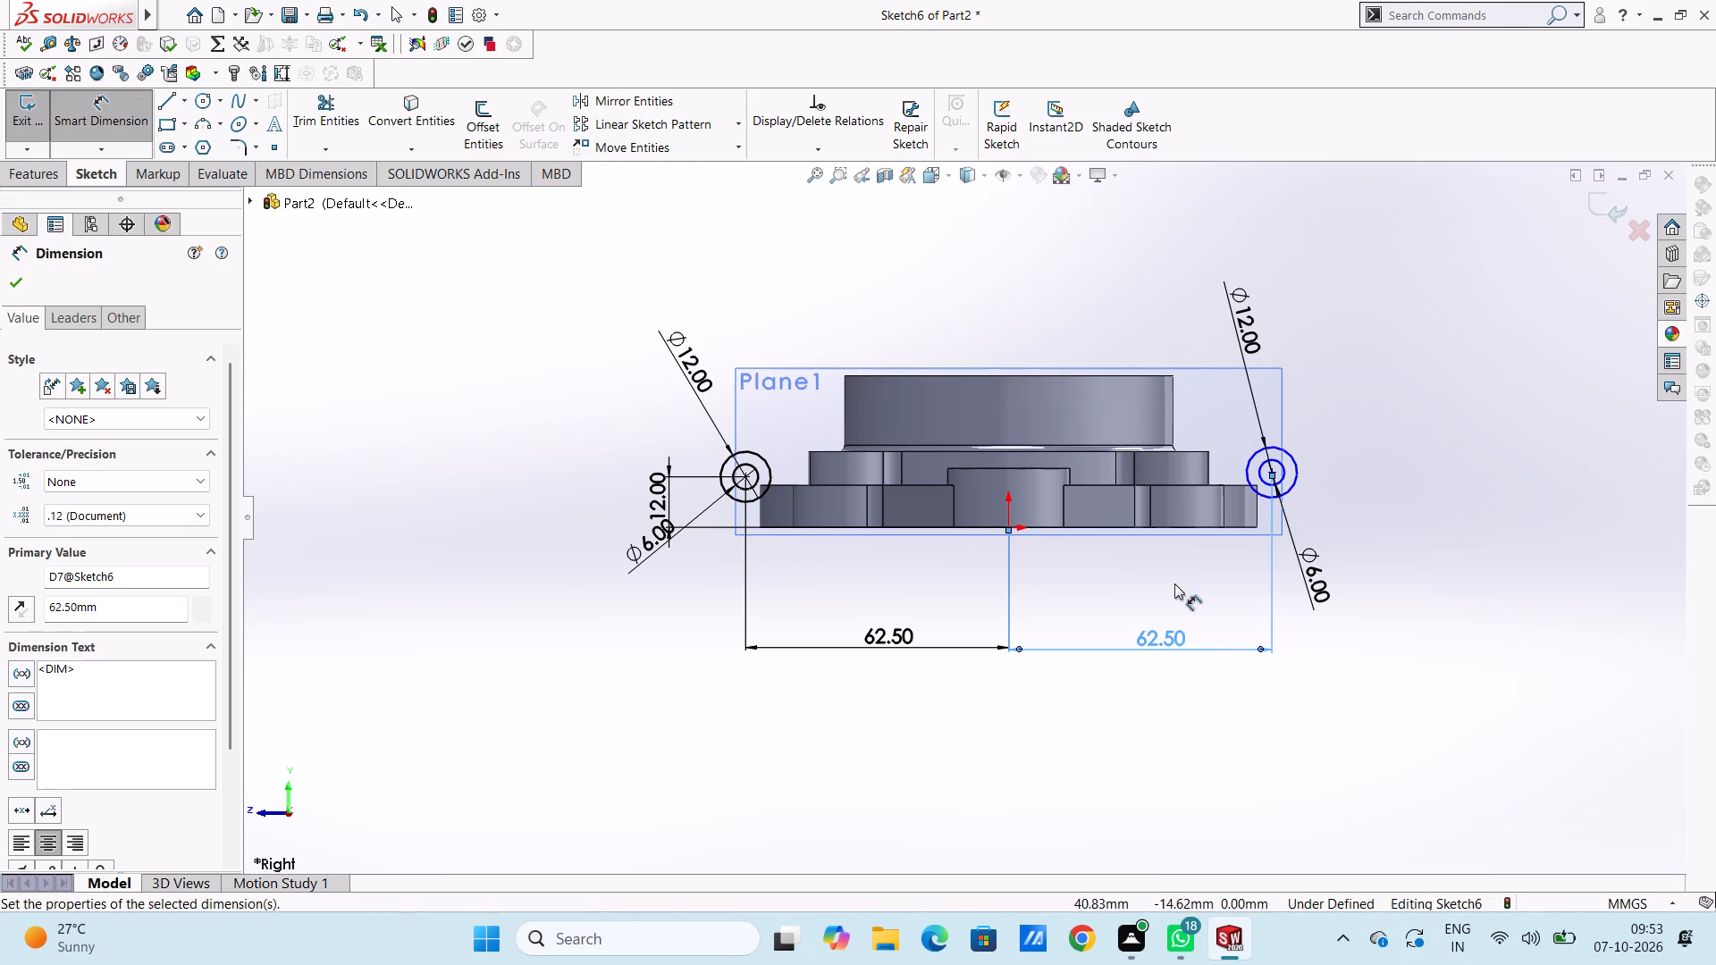
click(1173, 592)
Dimension the height of the -Z circle centre above the origin as 12 mm.
click(1013, 525)
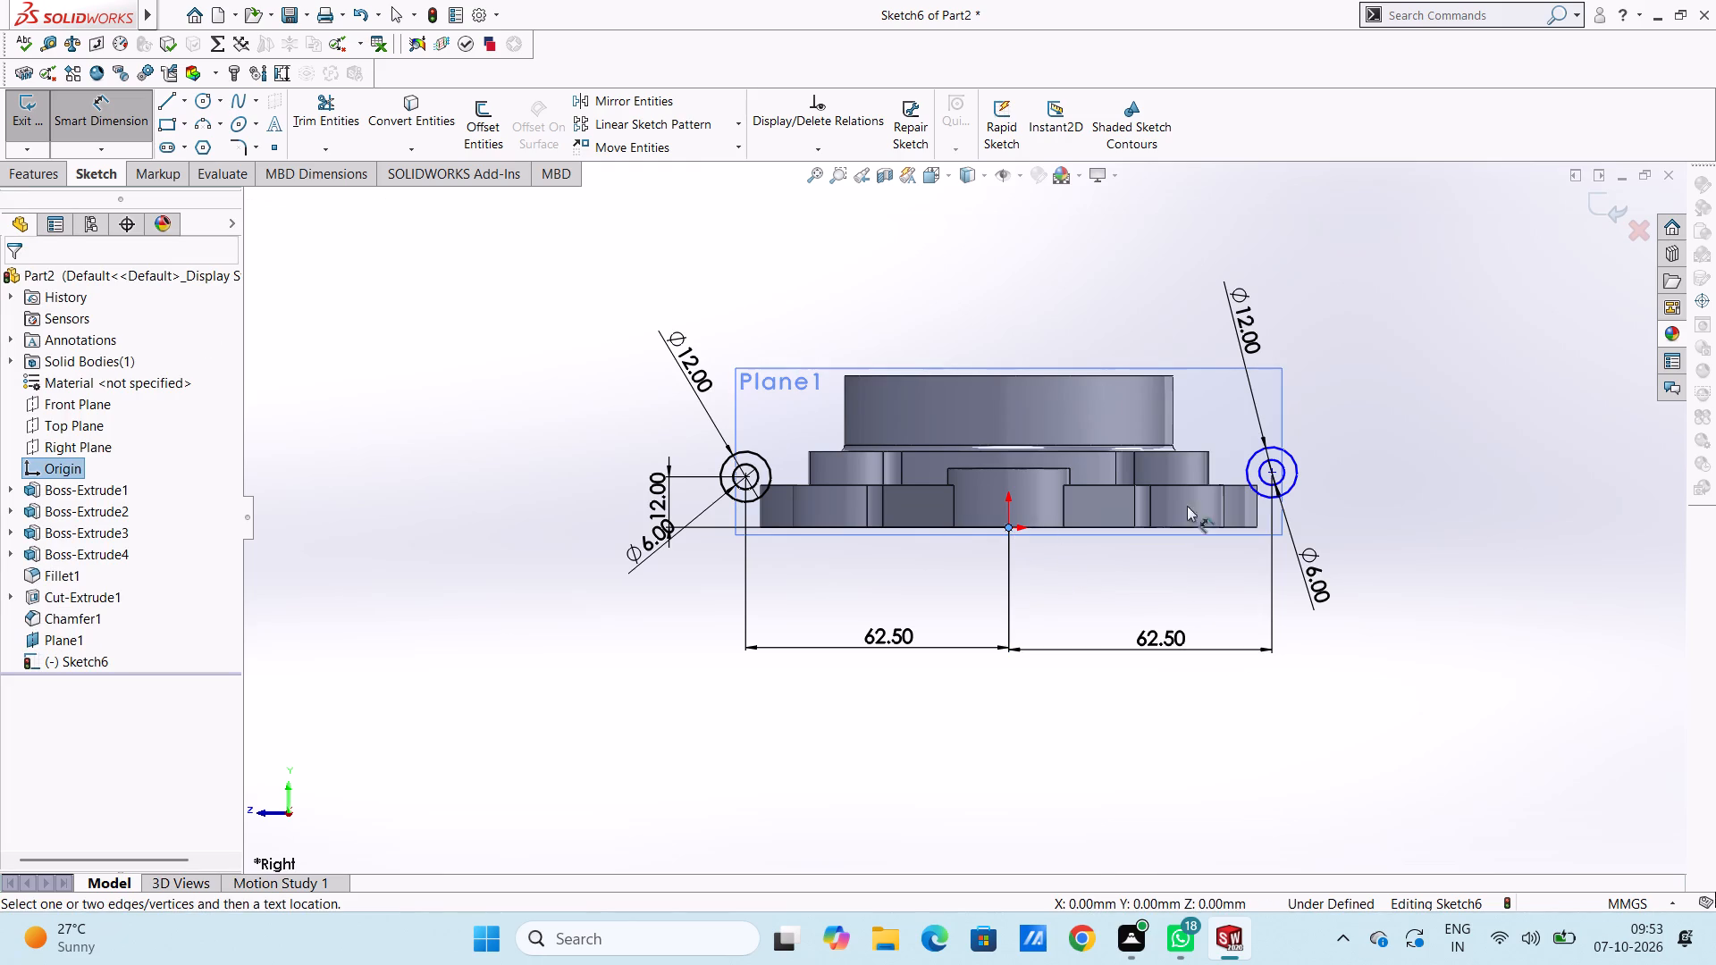
click(1276, 471)
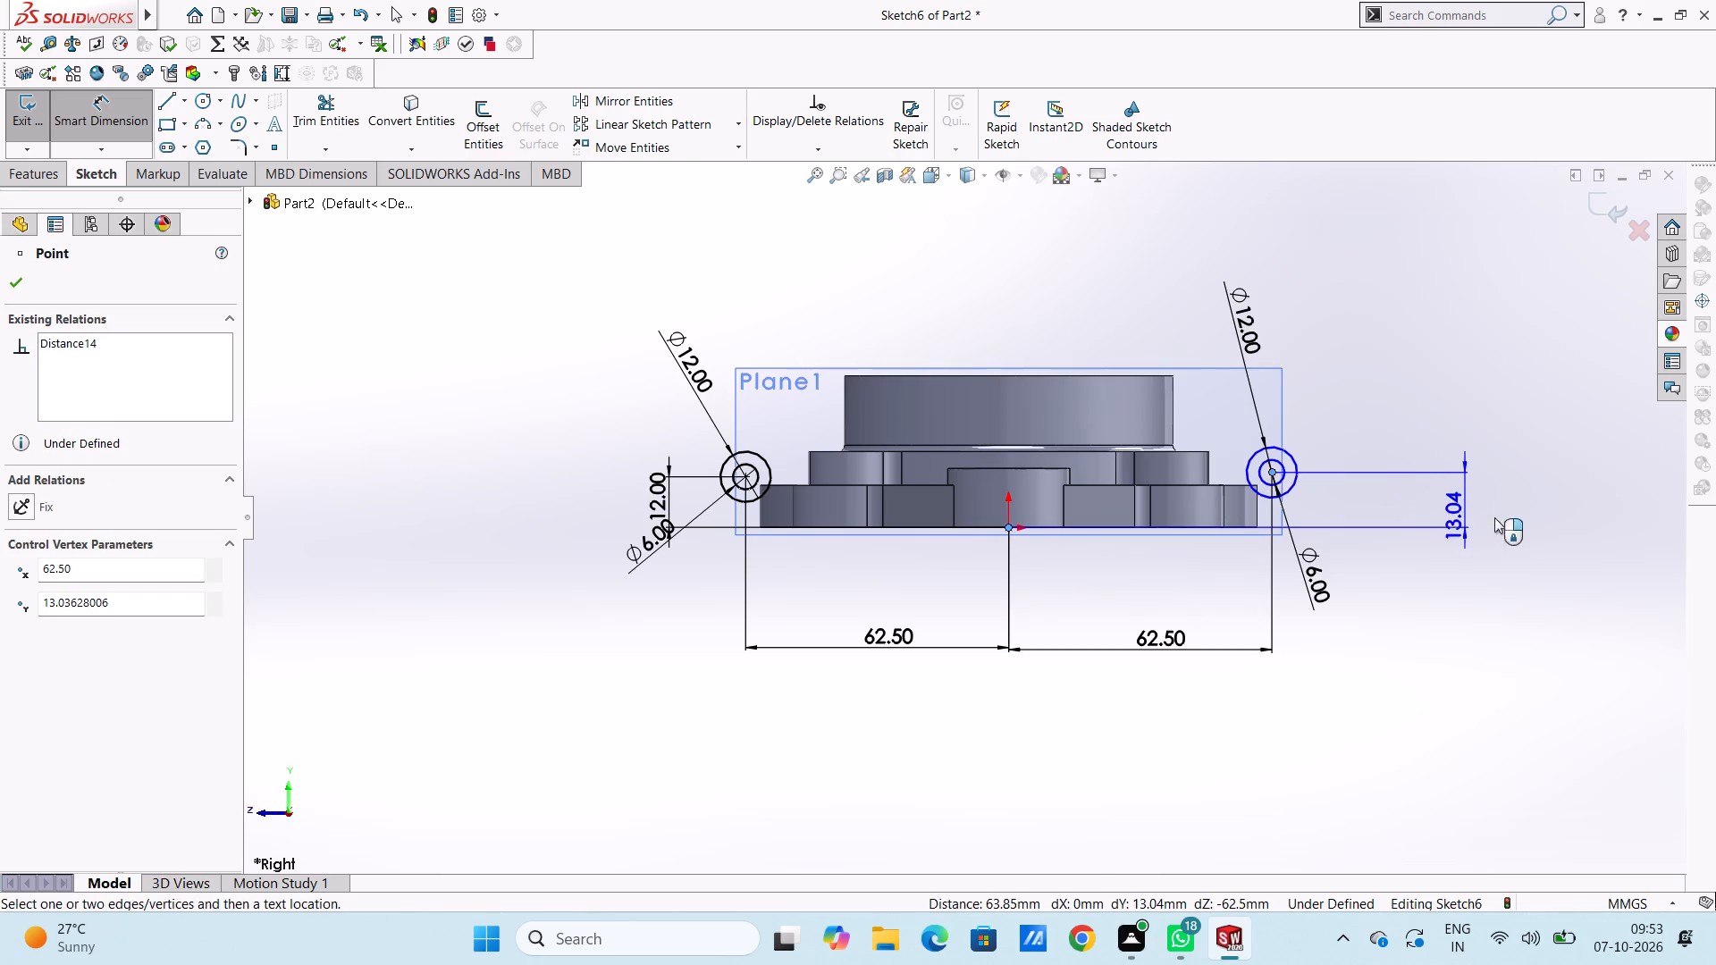
click(1518, 518)
text(12)
key(Return)
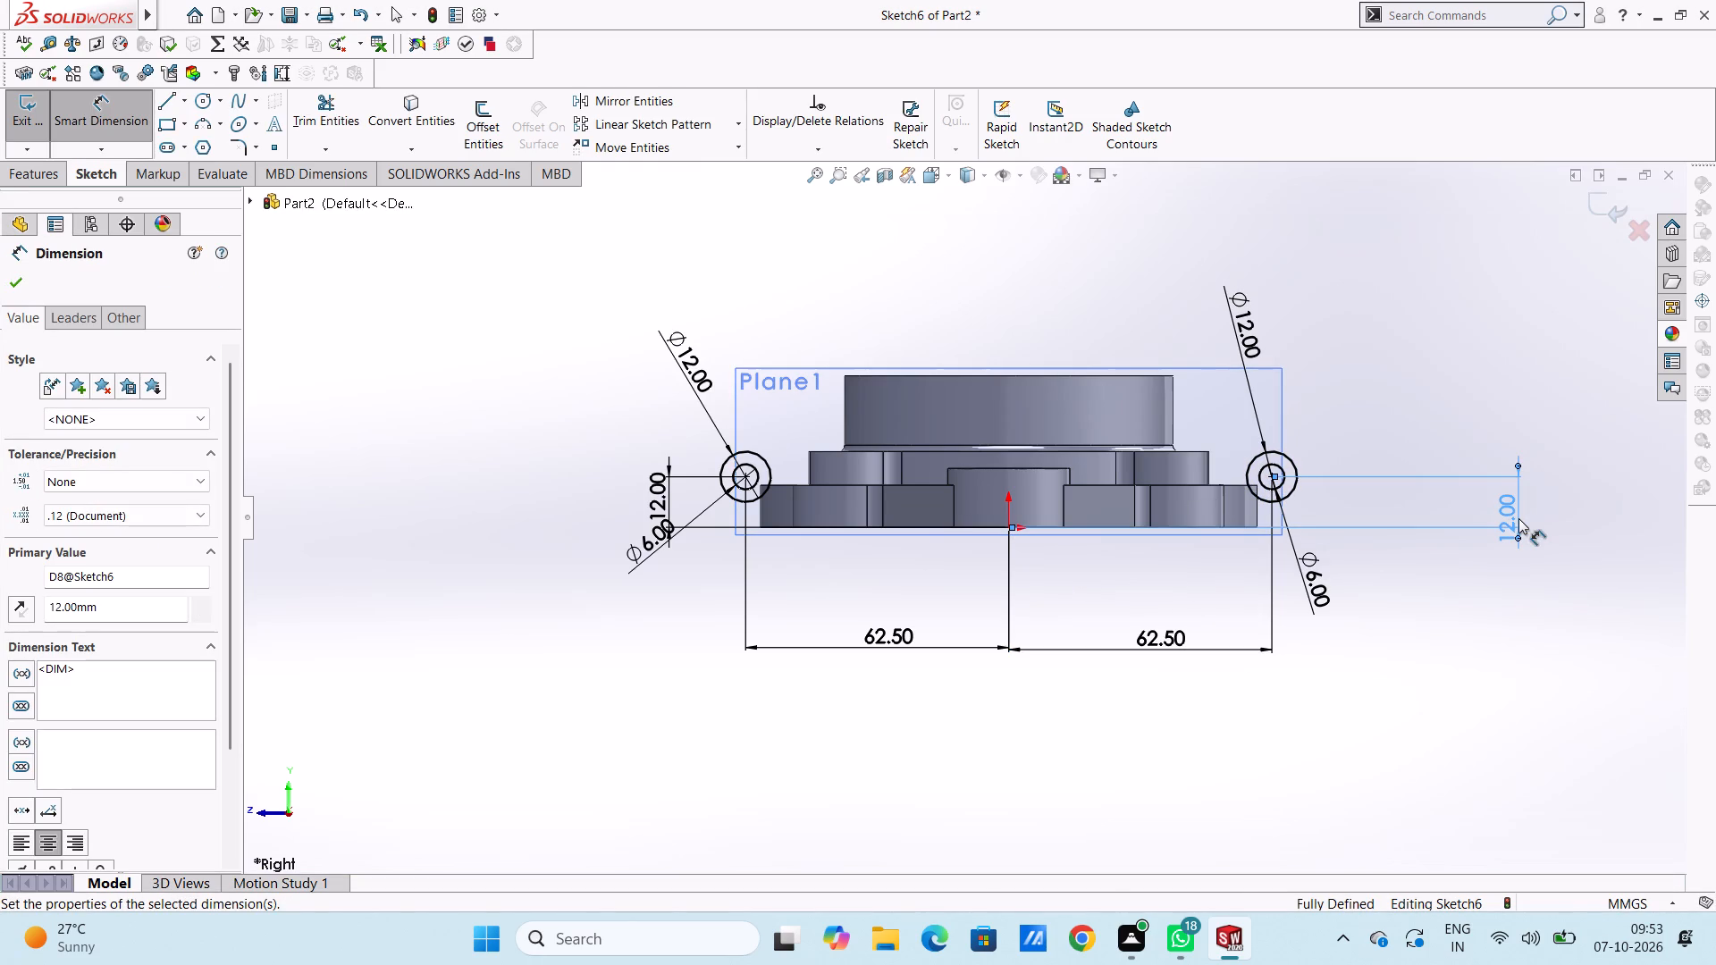
click(1409, 410)
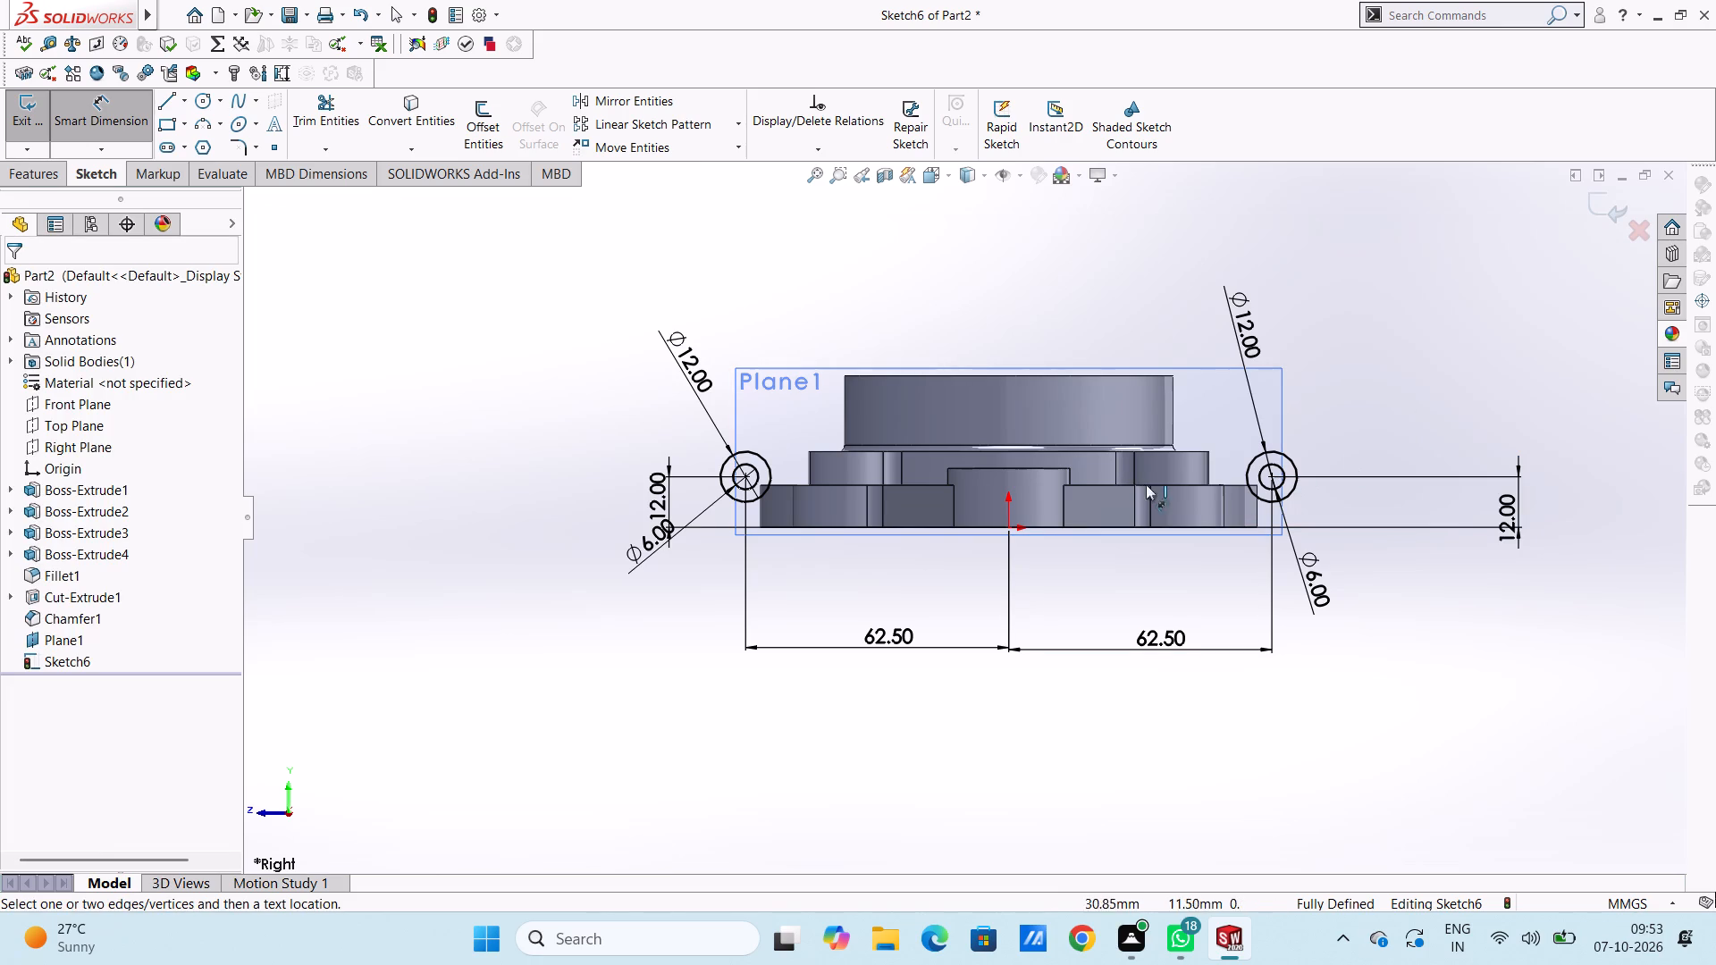
Draw a 20 mm horizontal line from the top of the outer +Z circle inward toward the housing.
scroll(1185, 483, down, 2)
scroll(1186, 478, up, 2)
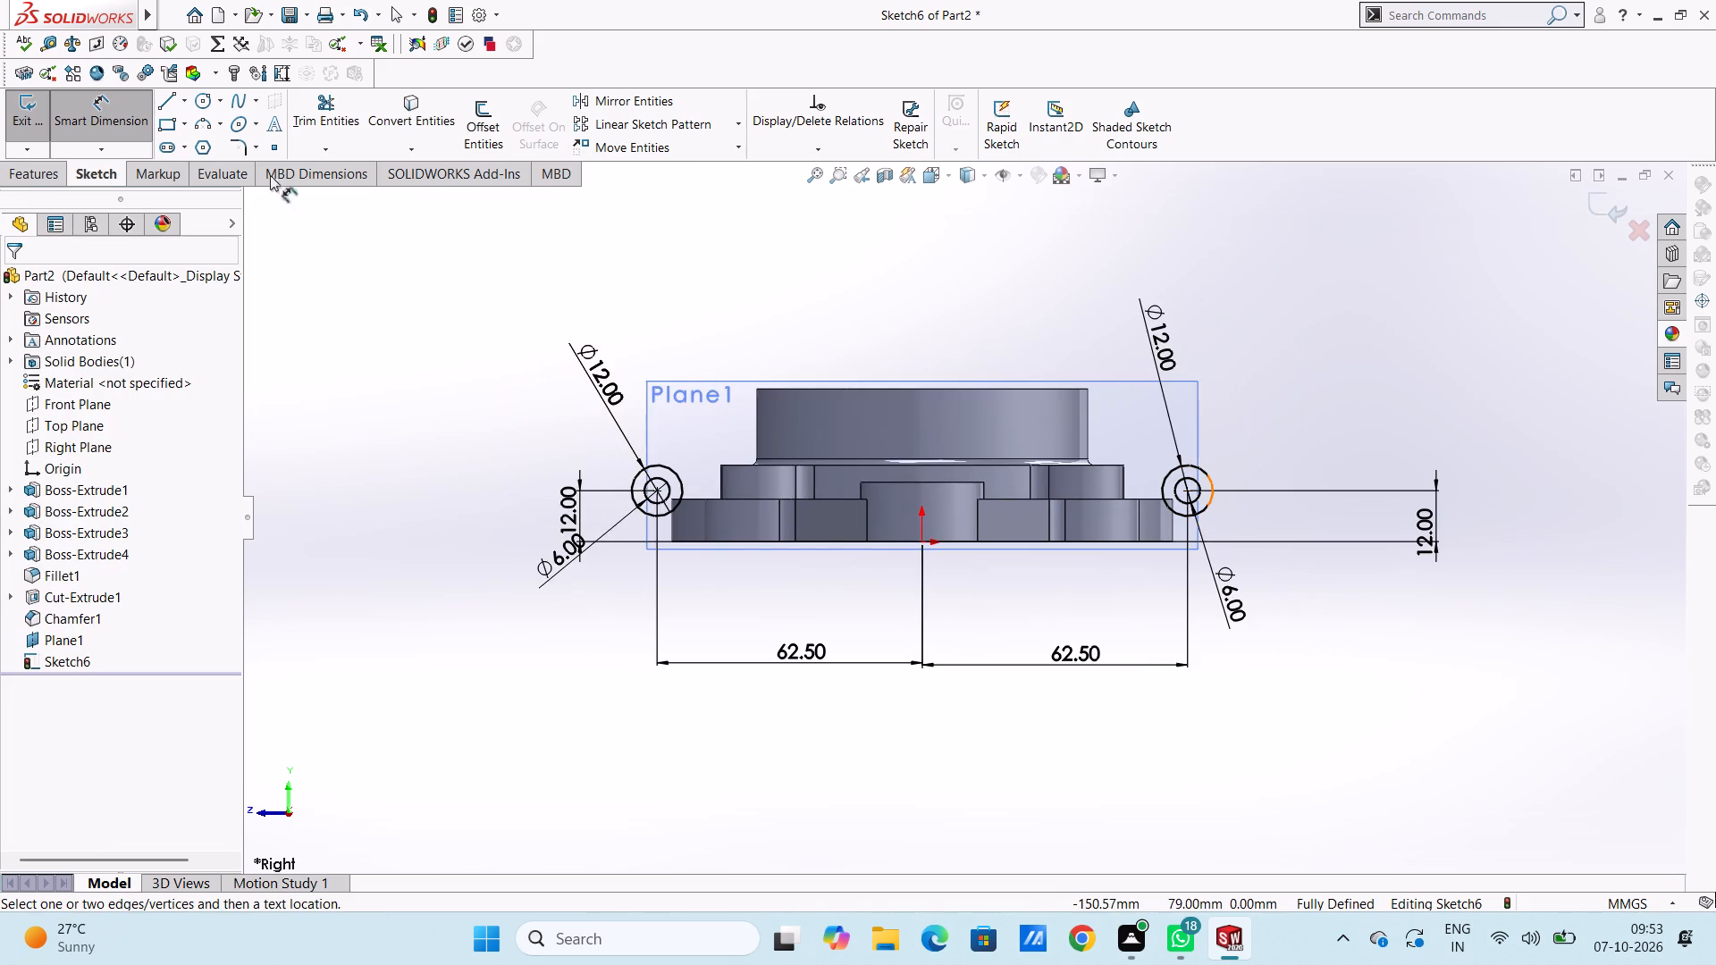
click(165, 104)
scroll(699, 481, down, 4)
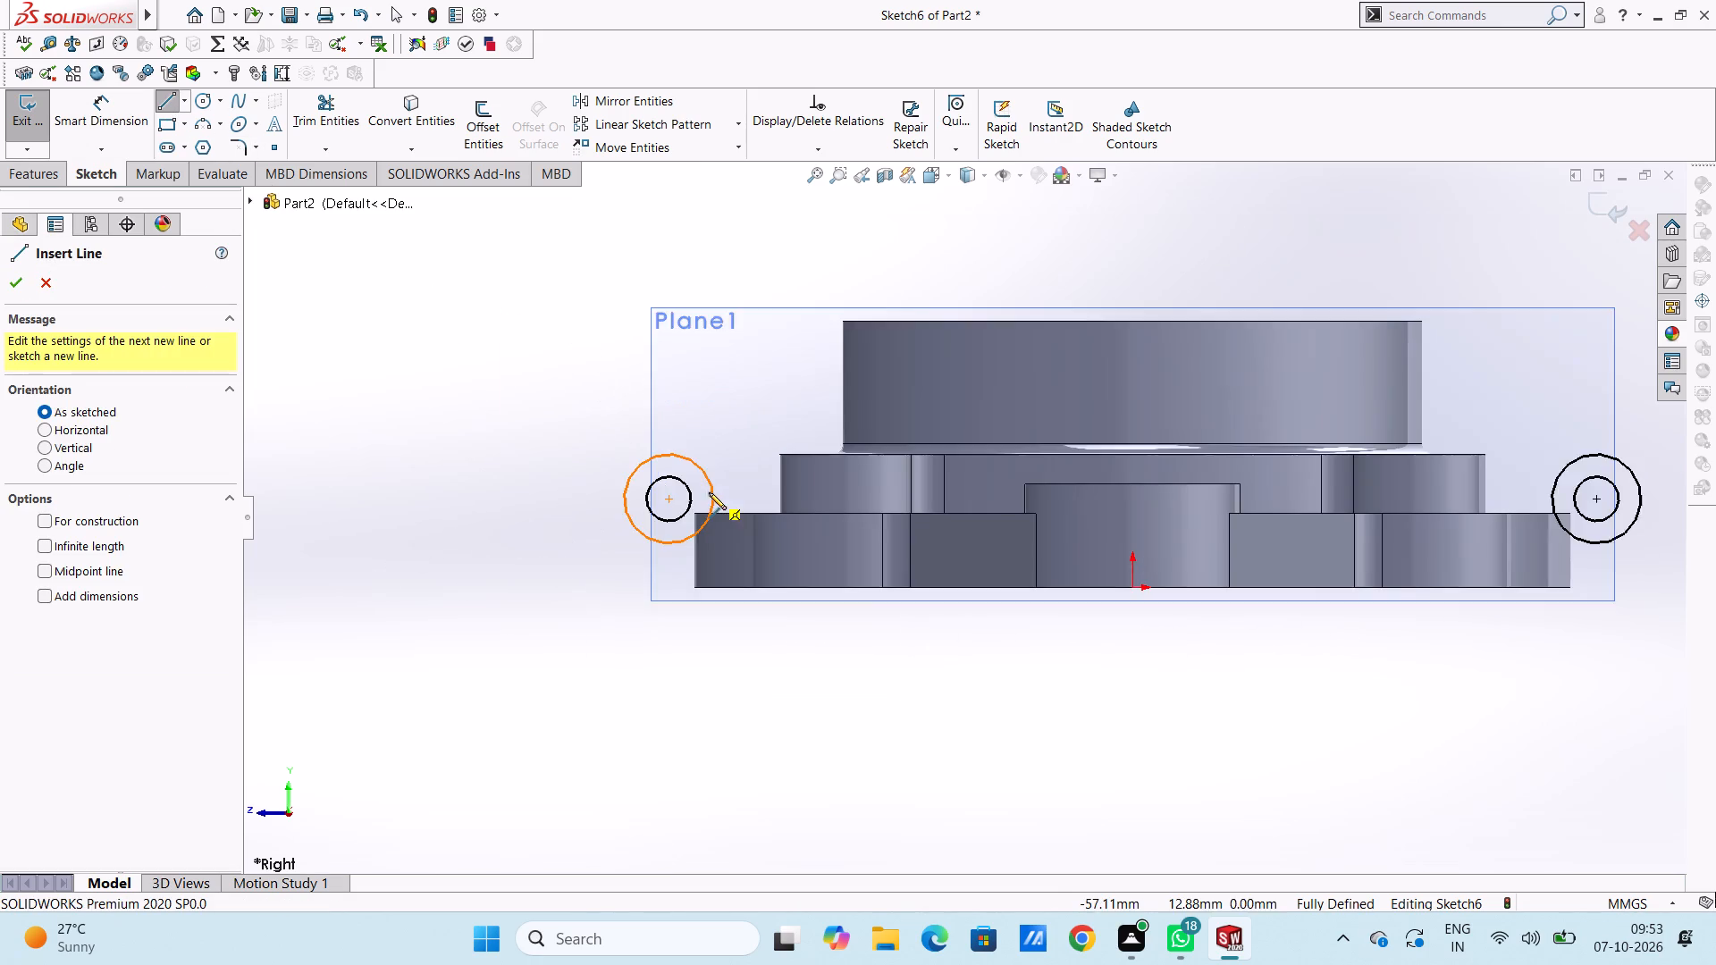
scroll(761, 493, down, 3)
scroll(1030, 529, up, 4)
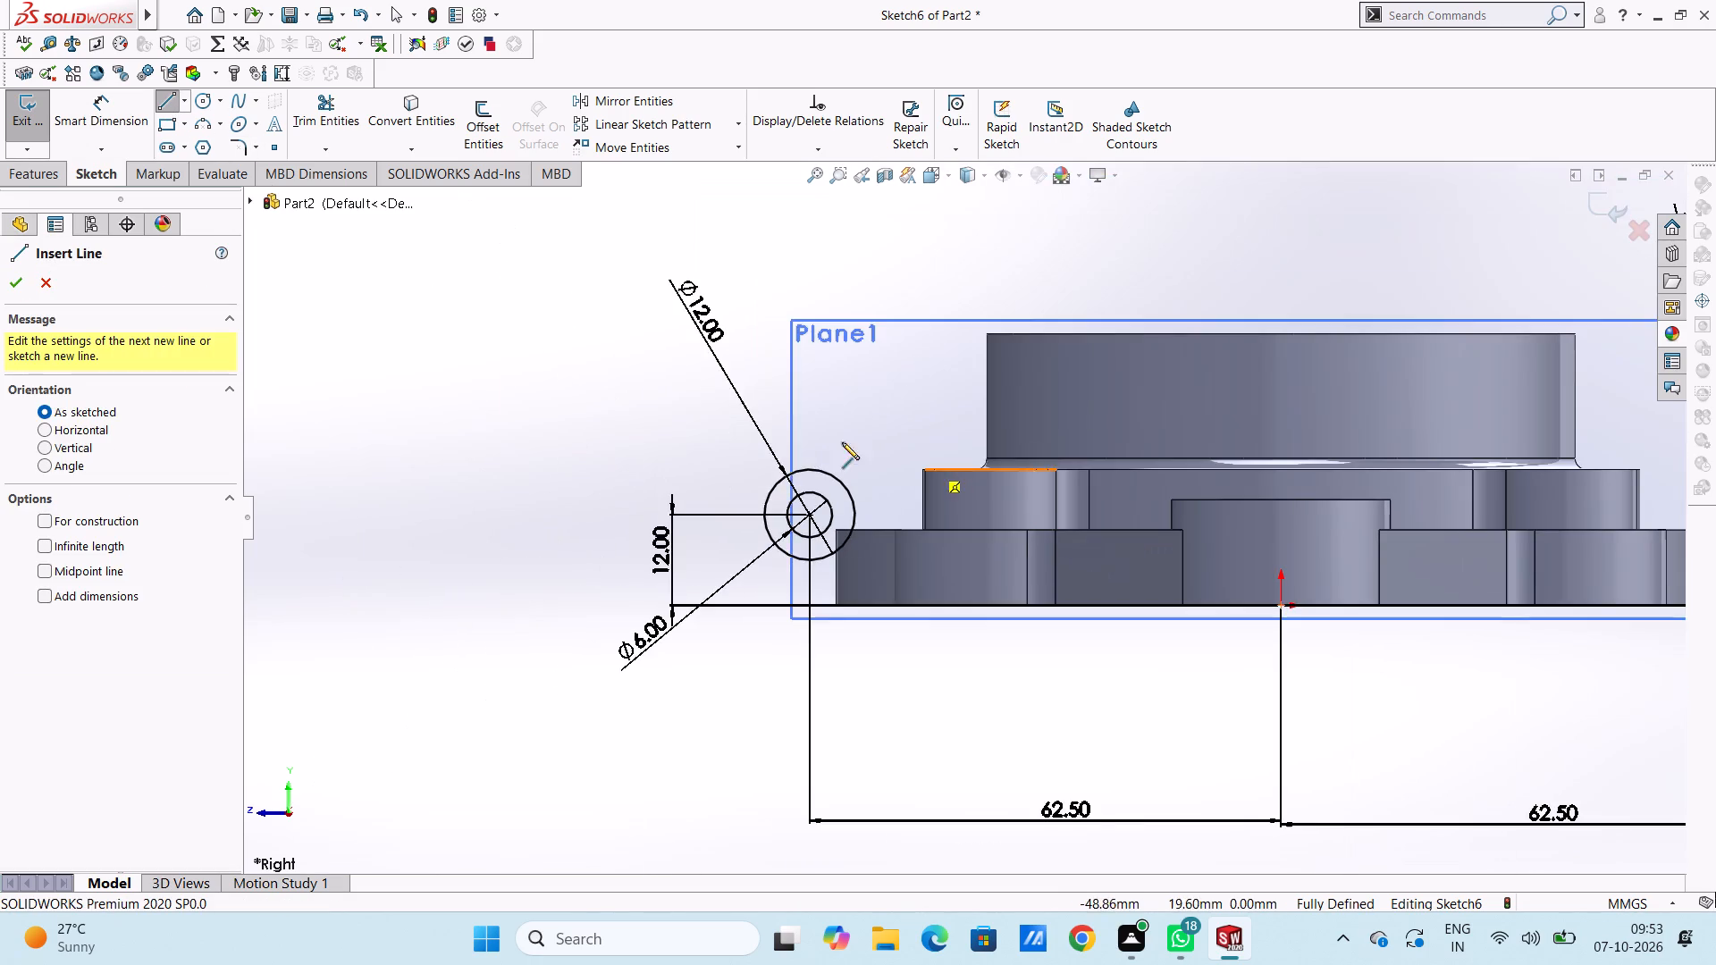
click(808, 468)
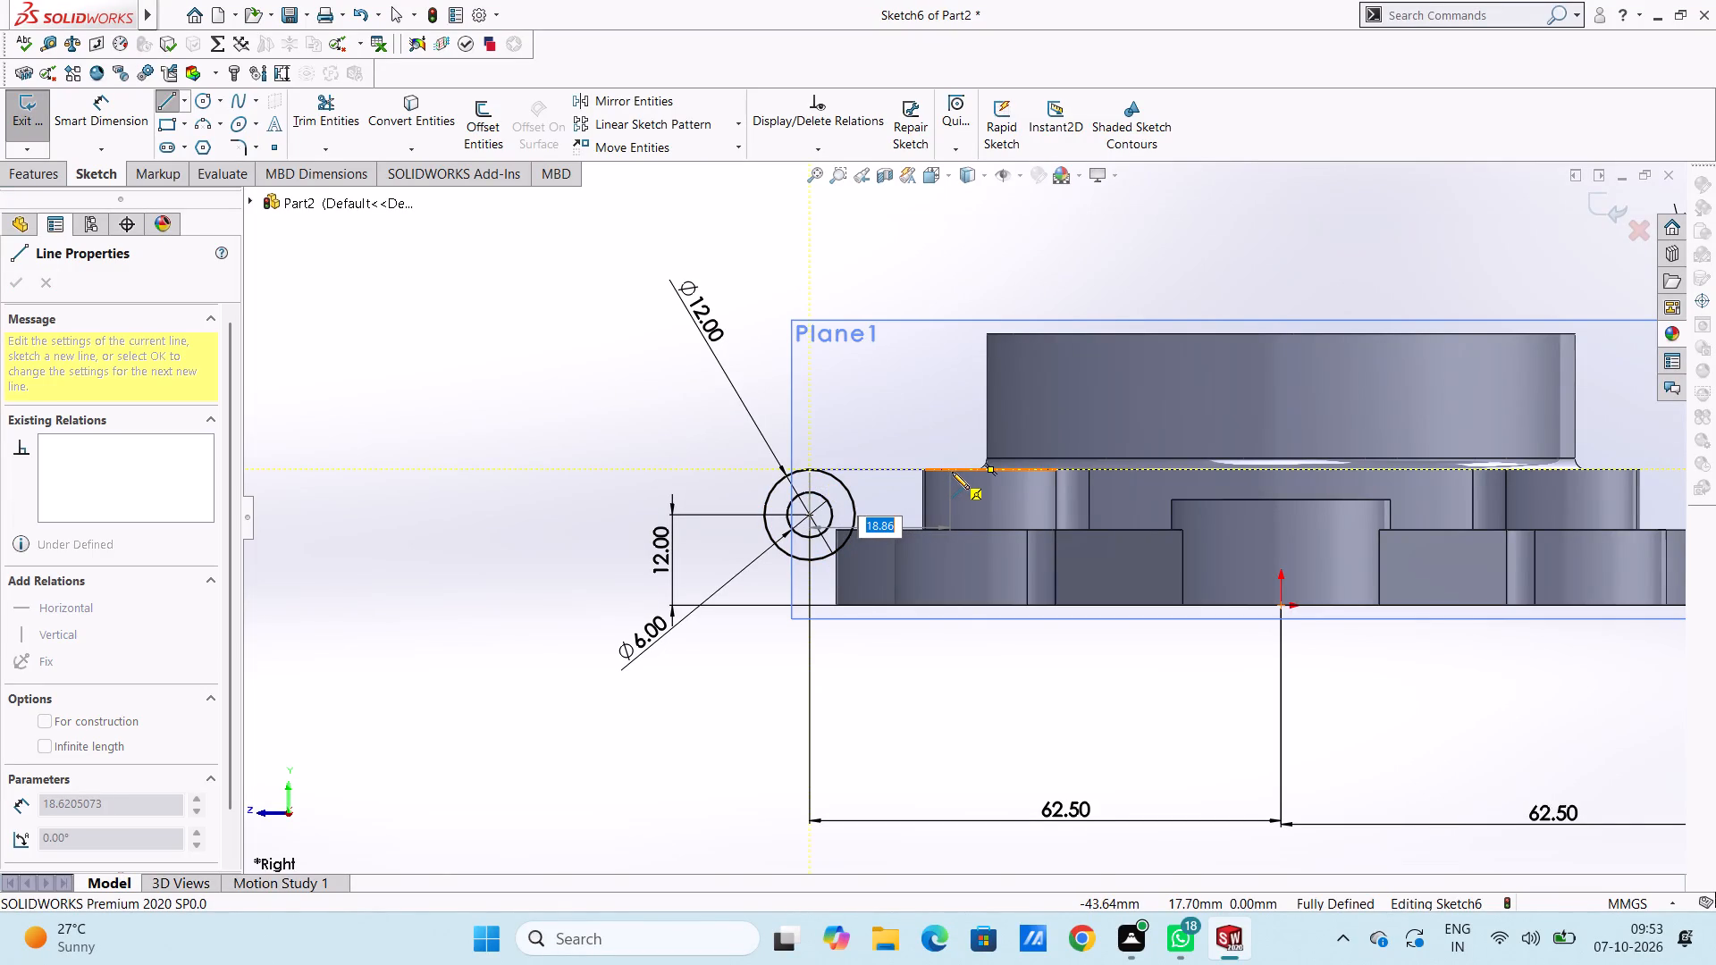
middle_drag(953, 470, 954, 534)
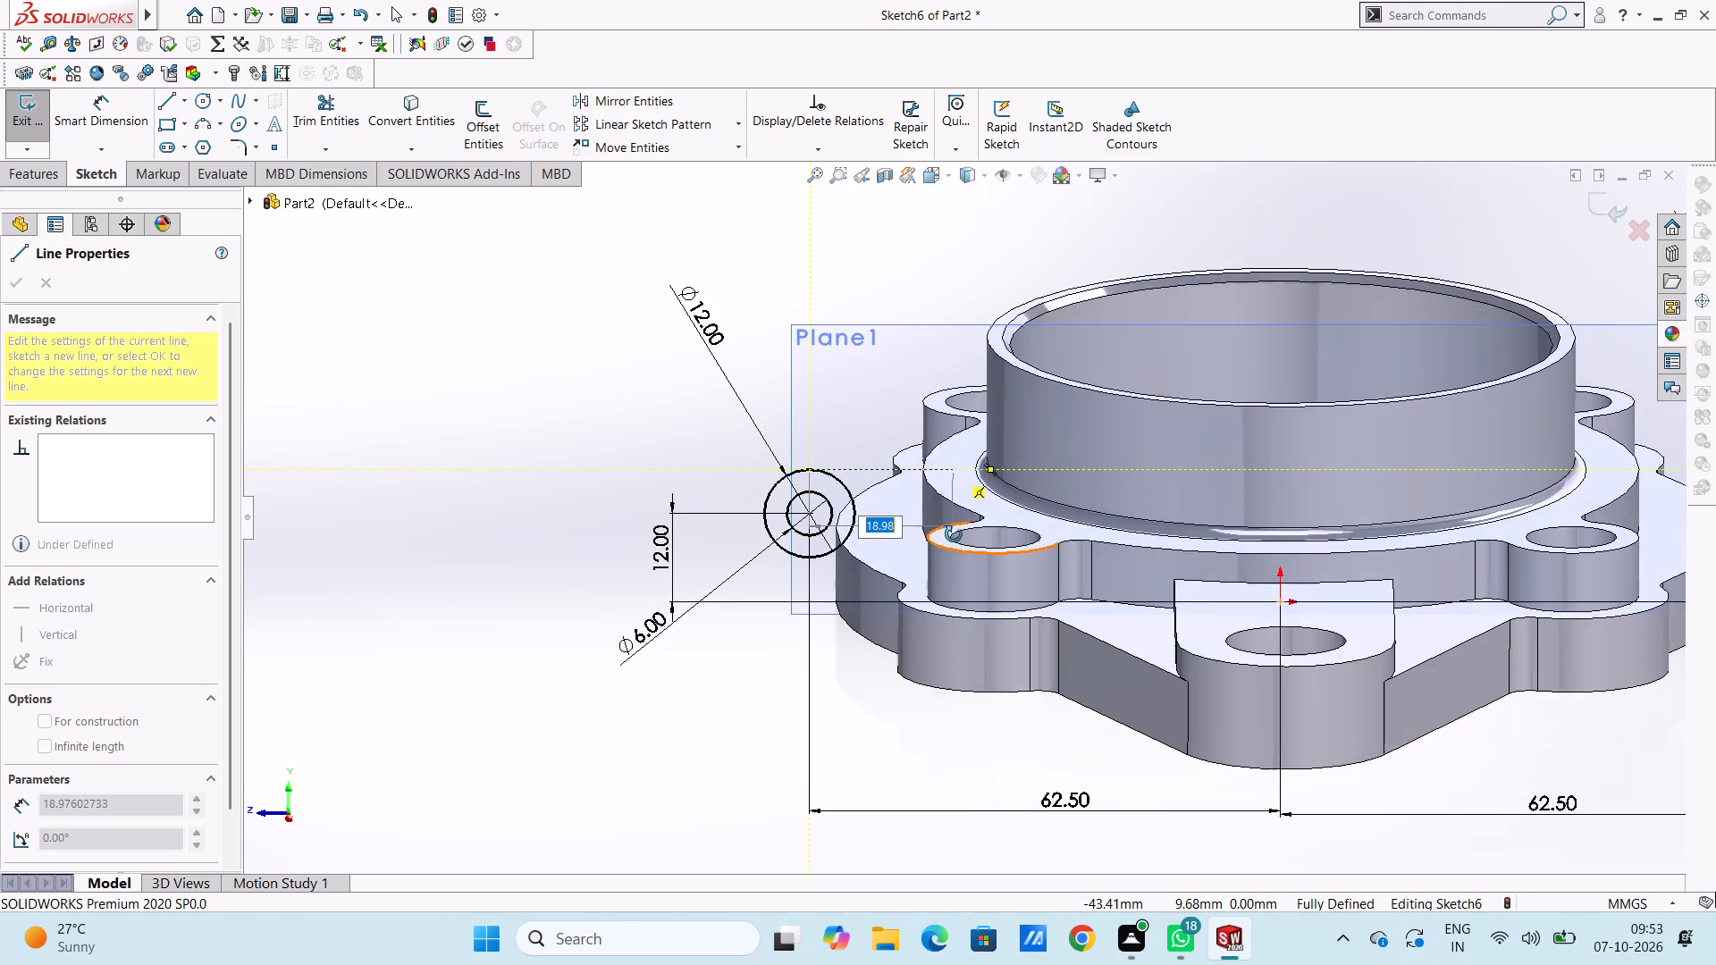
middle_drag(954, 534, 954, 538)
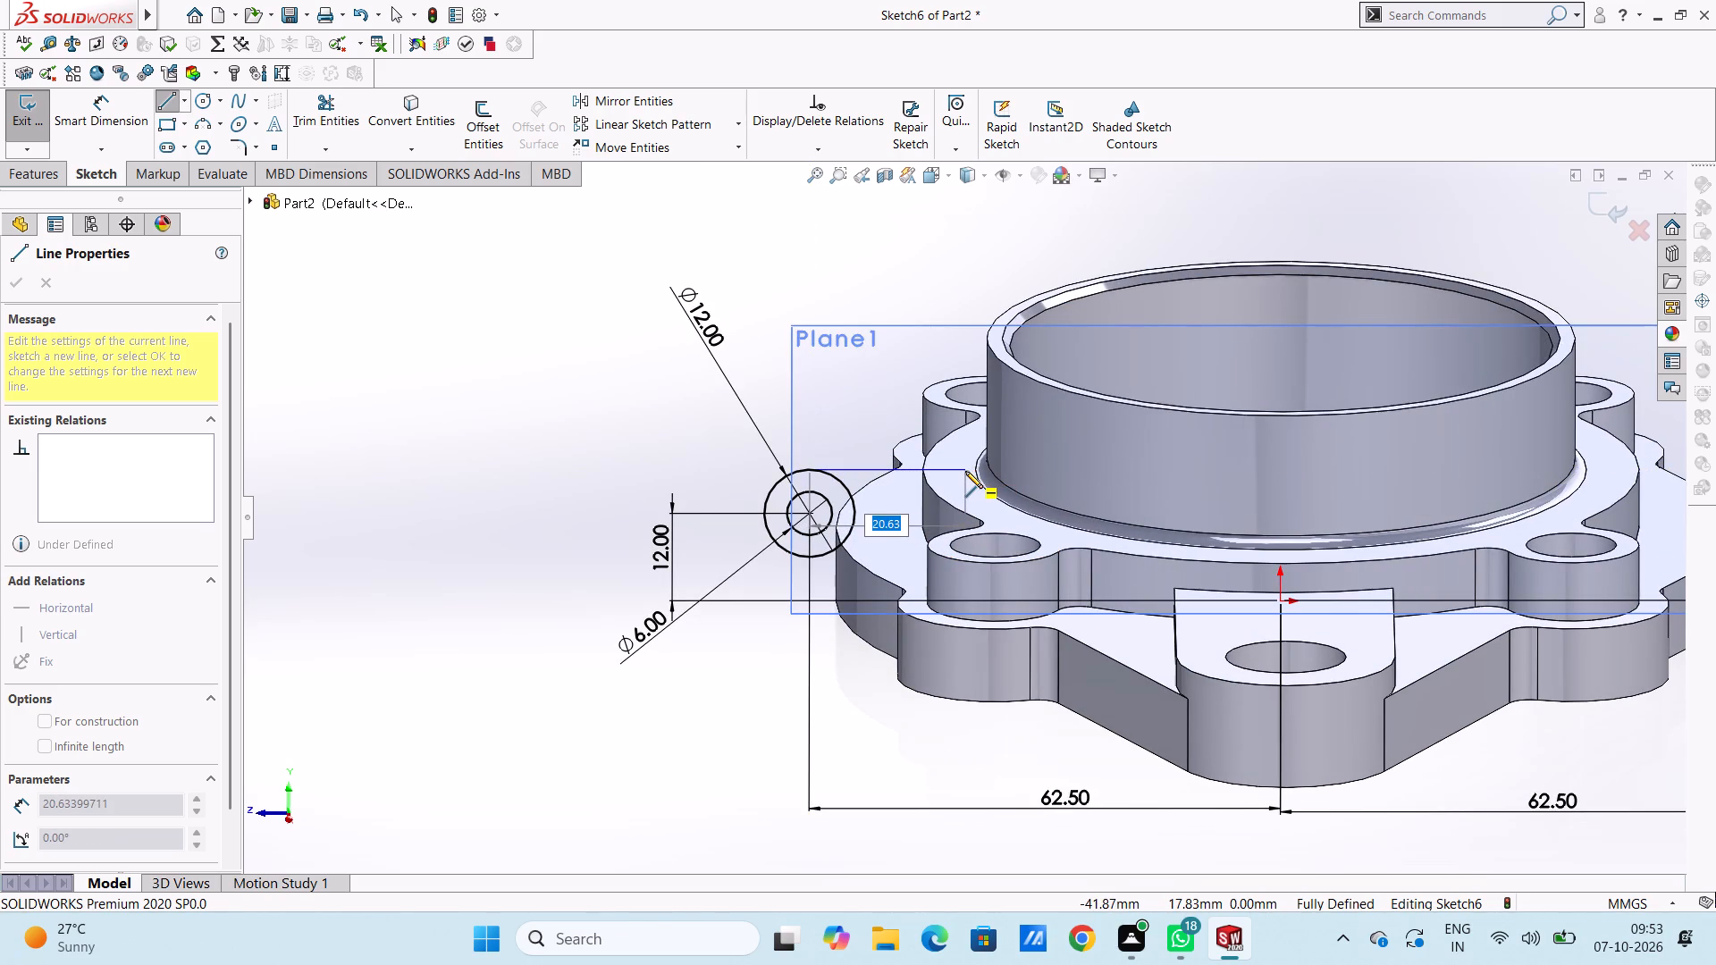
text(20)
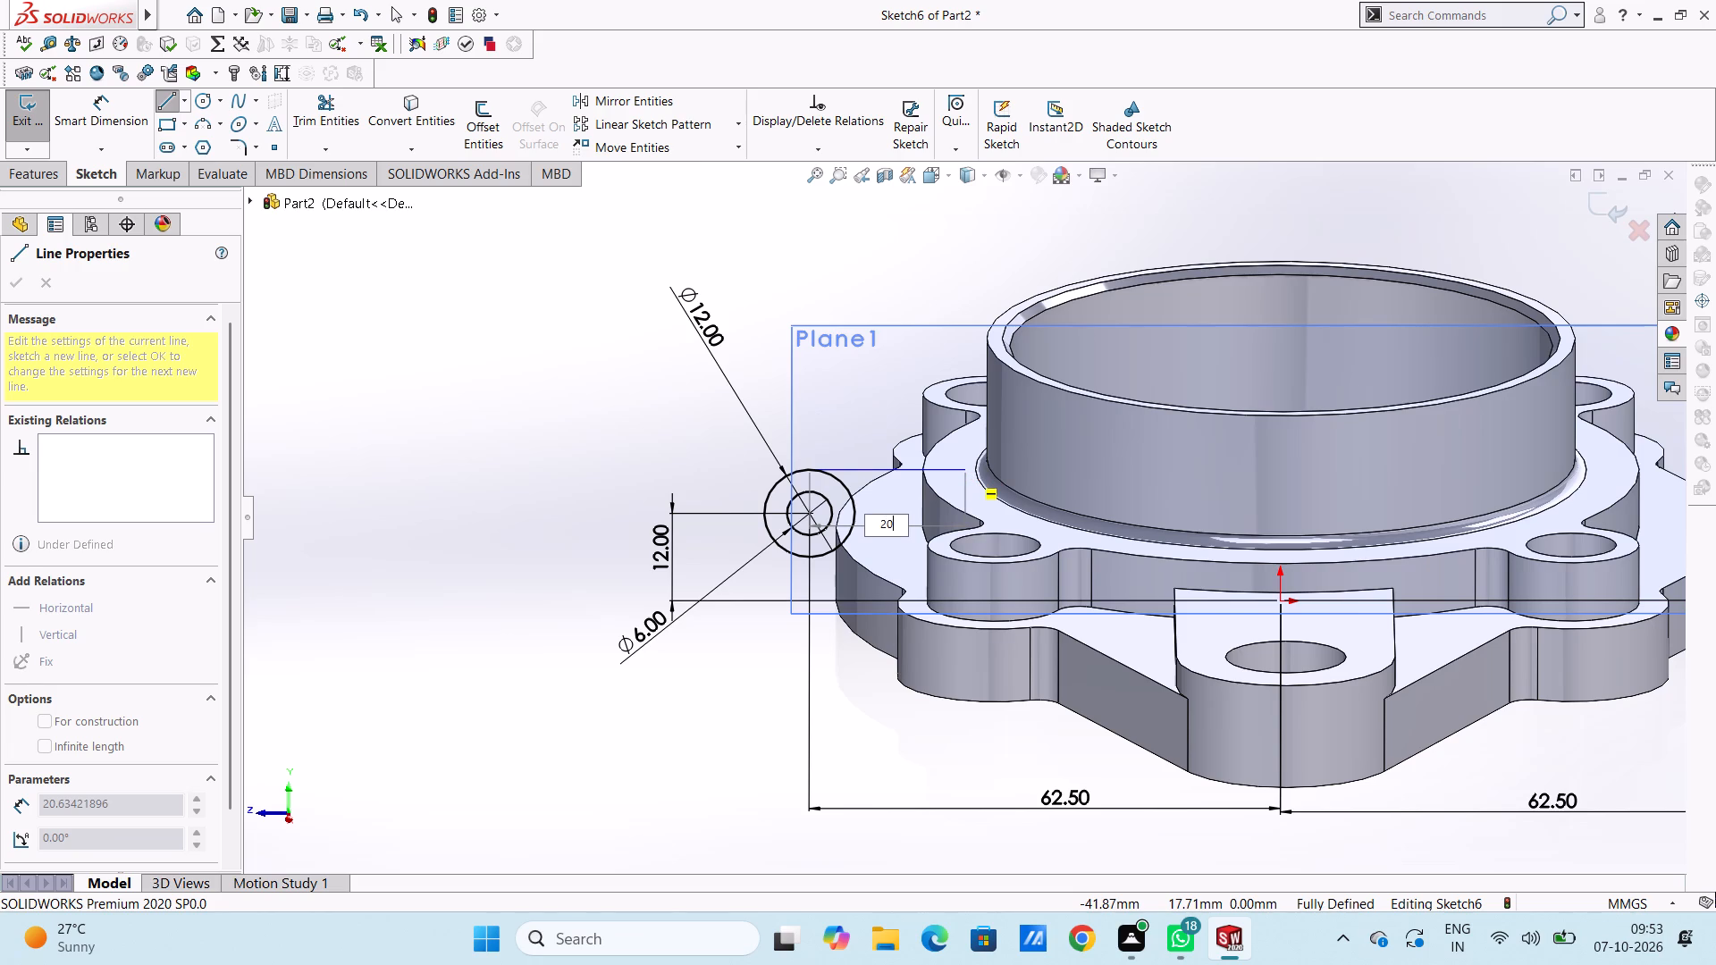
key(Return)
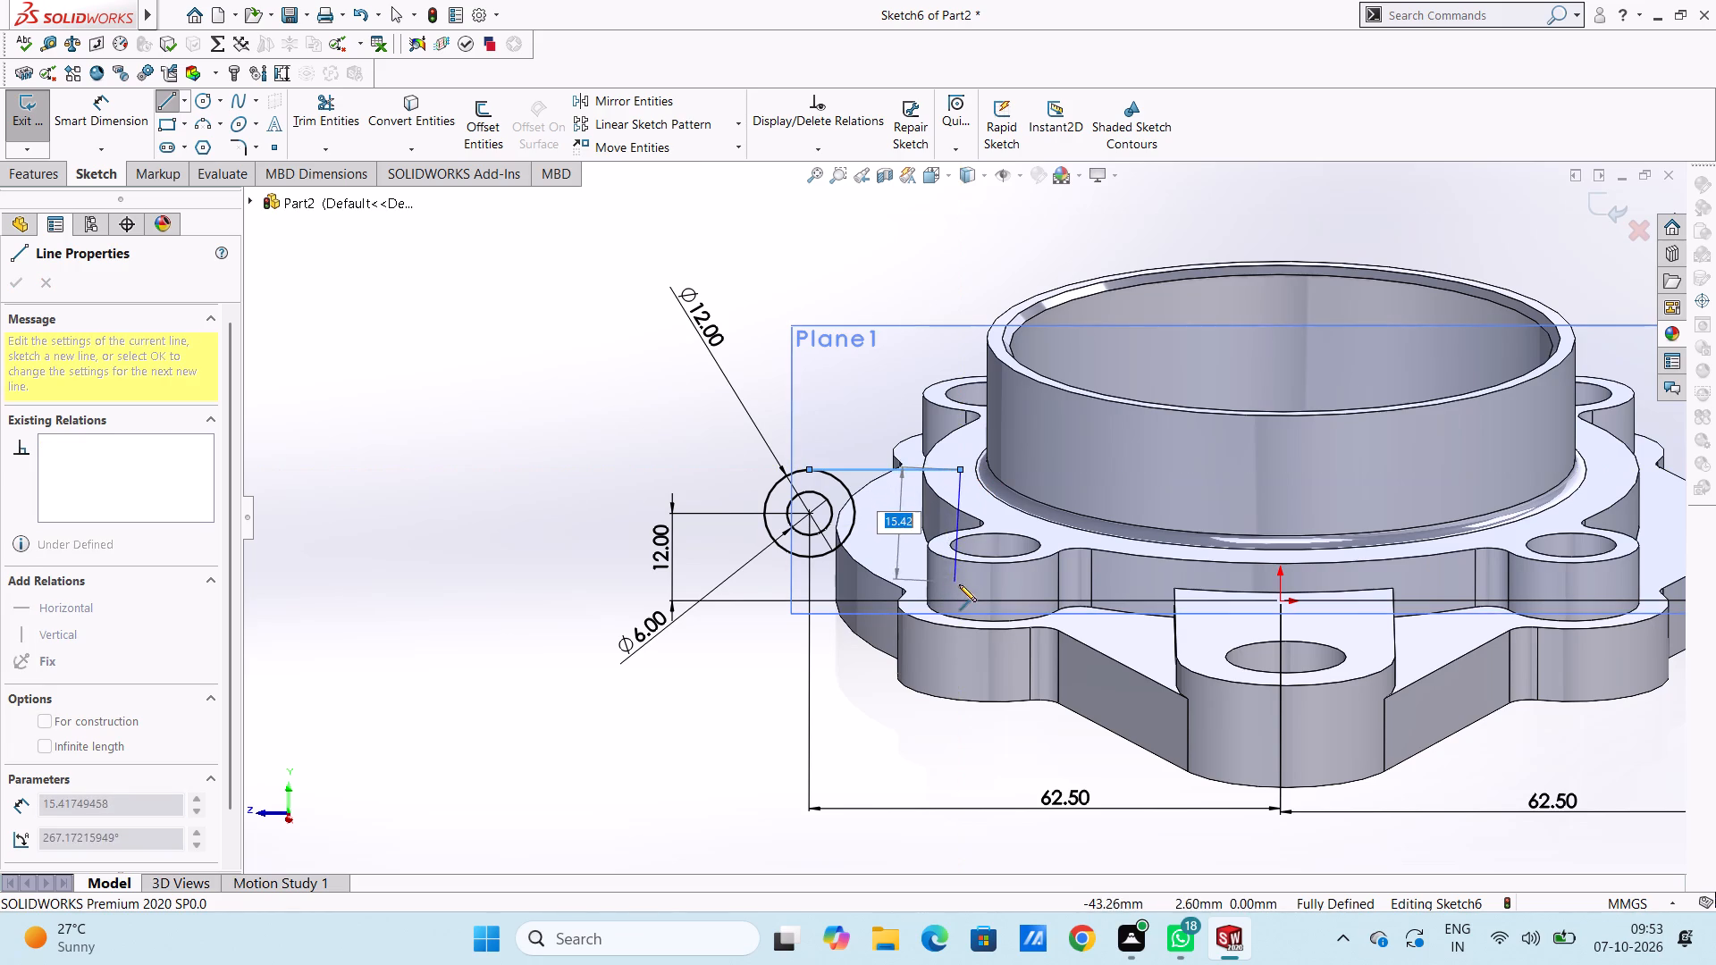
Continue the line chain with a 12 mm vertical line downward from the horizontal line's inner end.
middle_drag(962, 585, 967, 563)
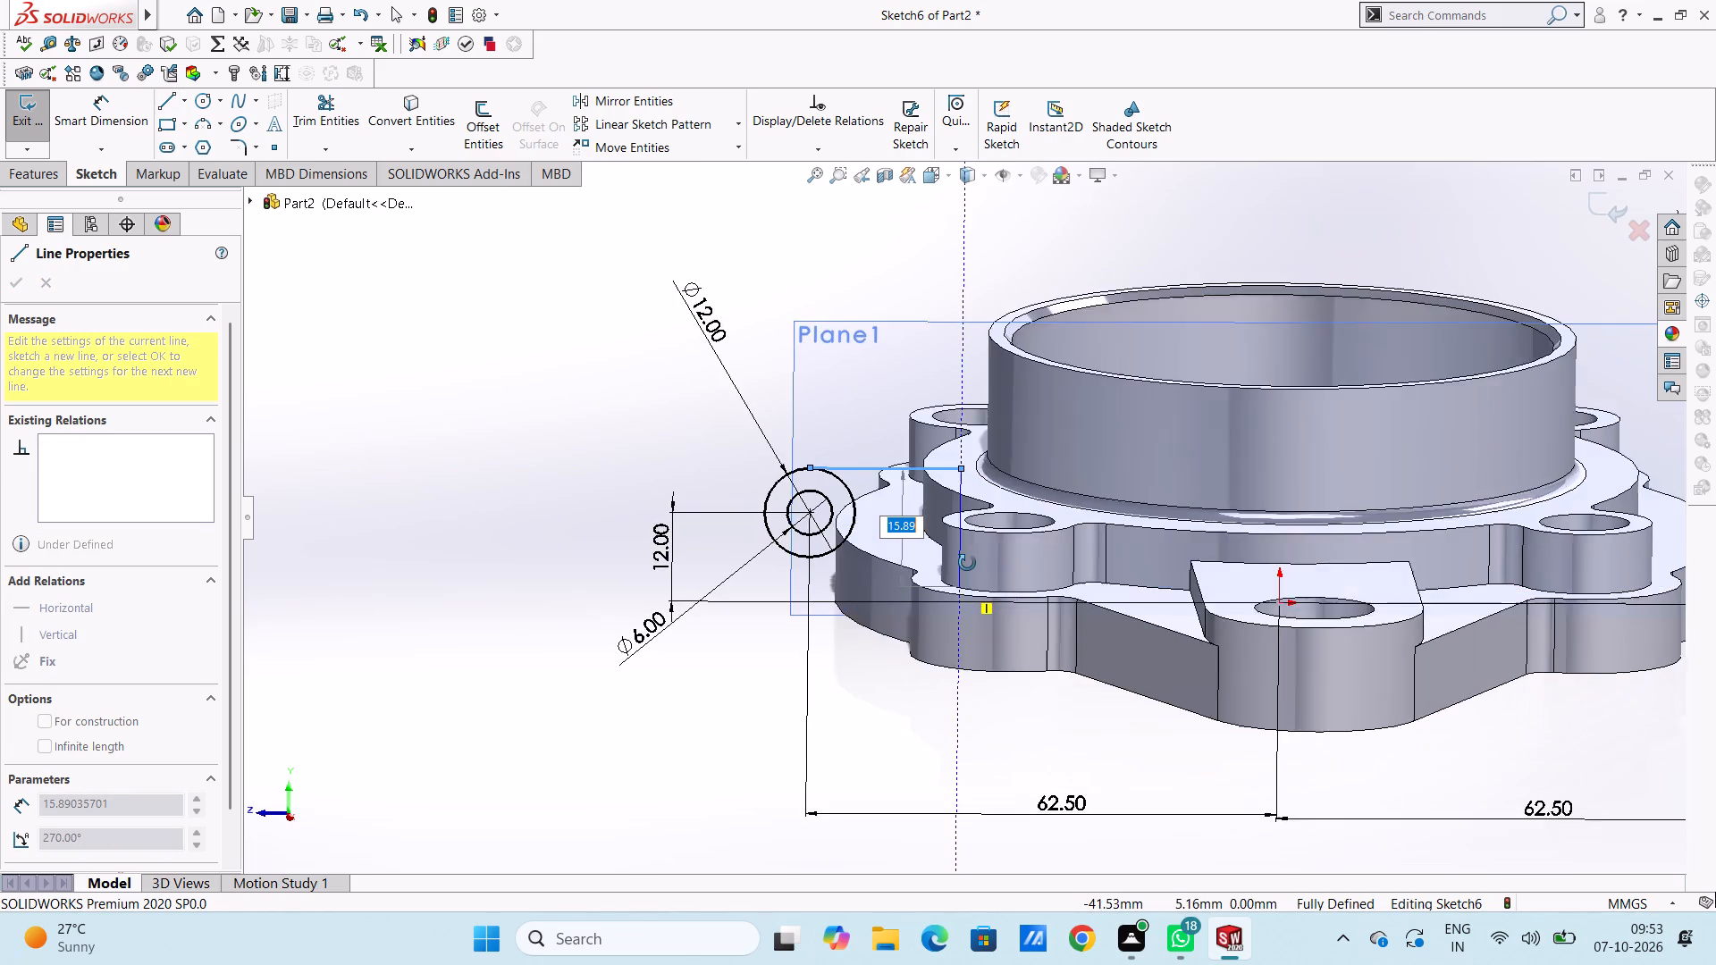
middle_drag(967, 563, 962, 527)
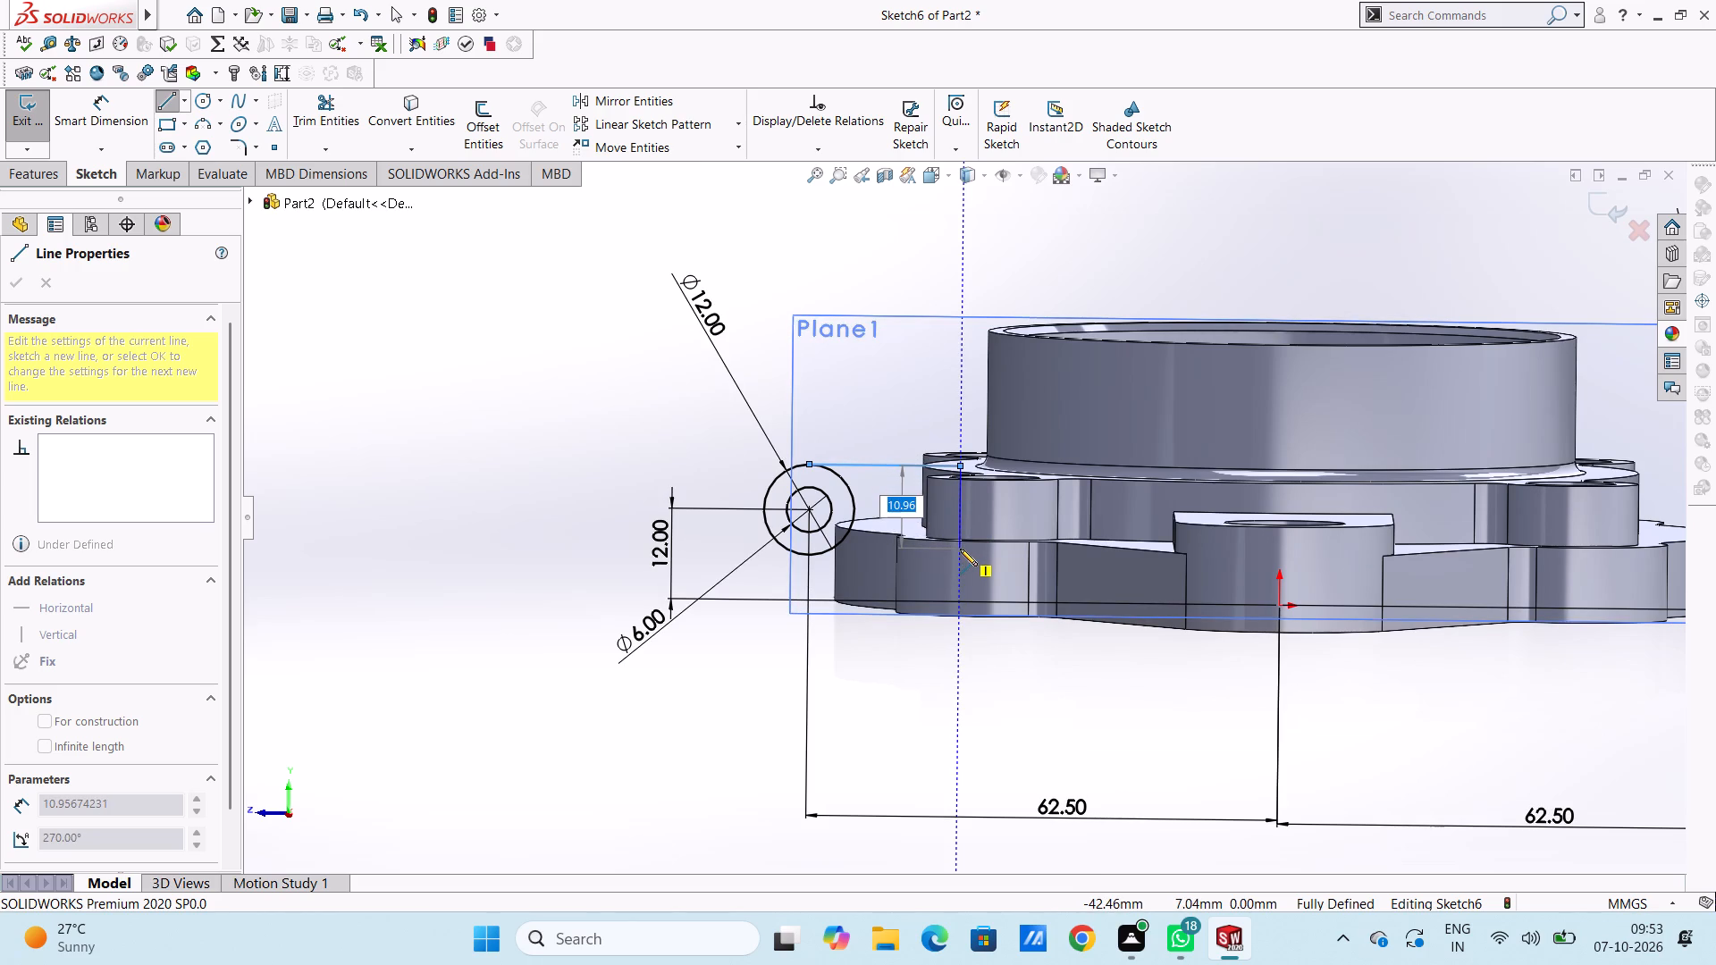
text(12)
key(Return)
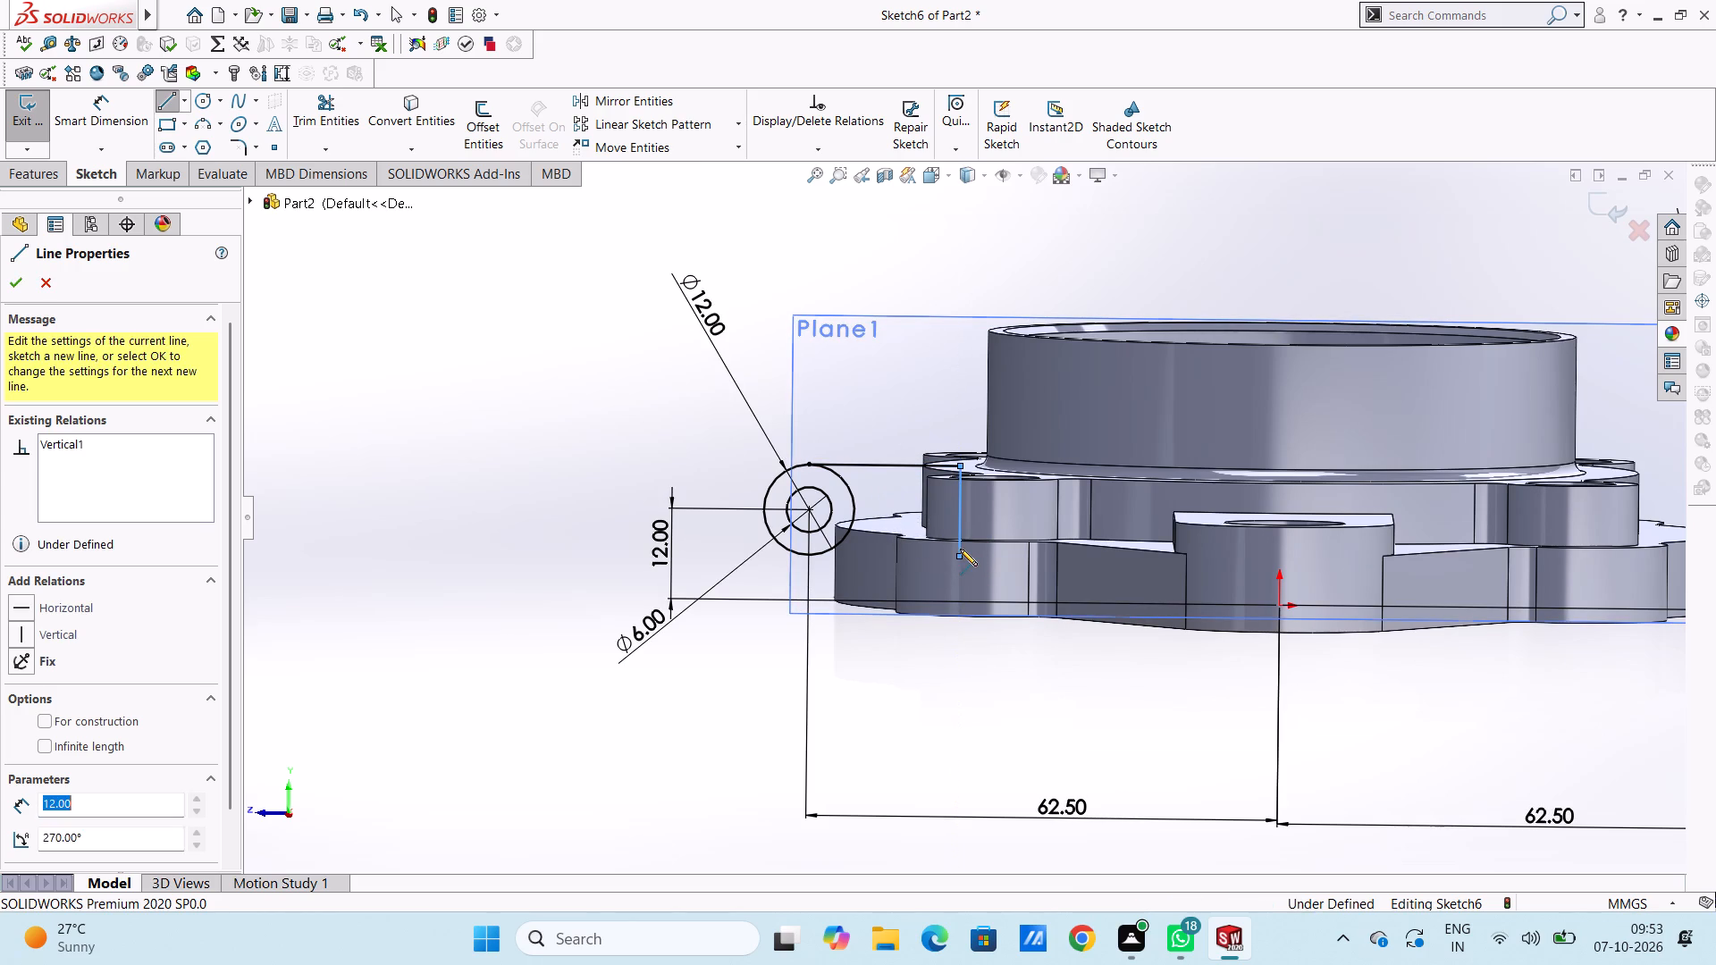
Close the +Z lug outline with a 20 mm horizontal line back to the bottom of the outer circle.
click(810, 557)
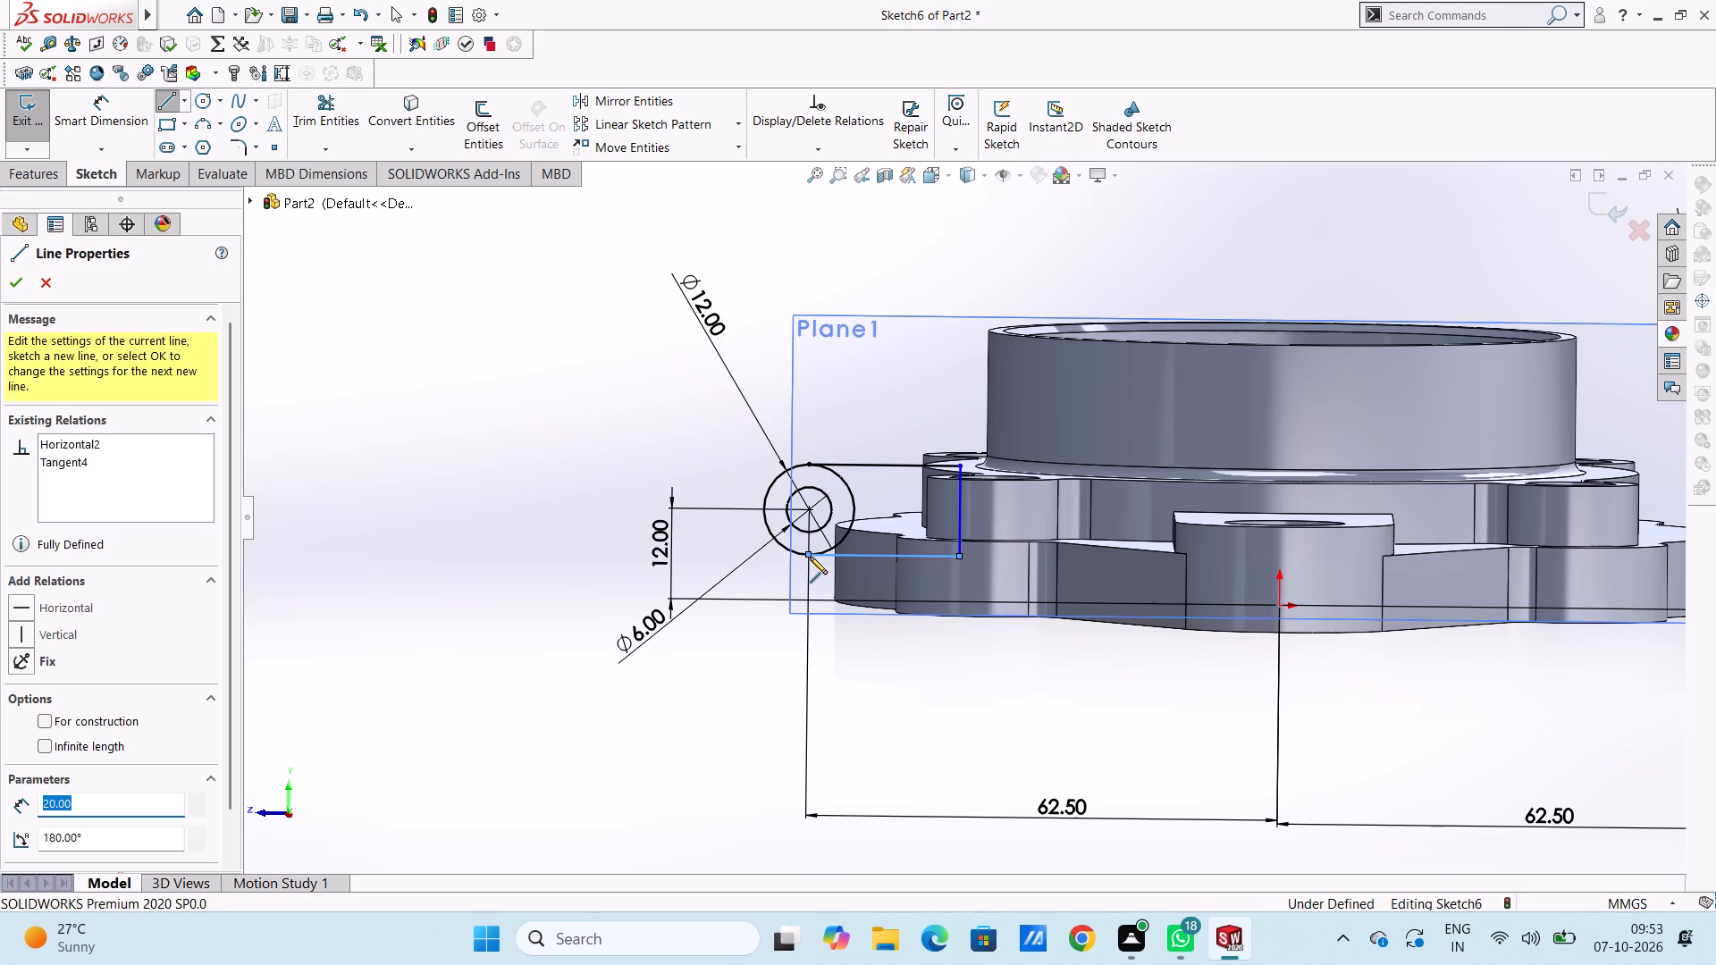
key(Escape)
key(Escape)
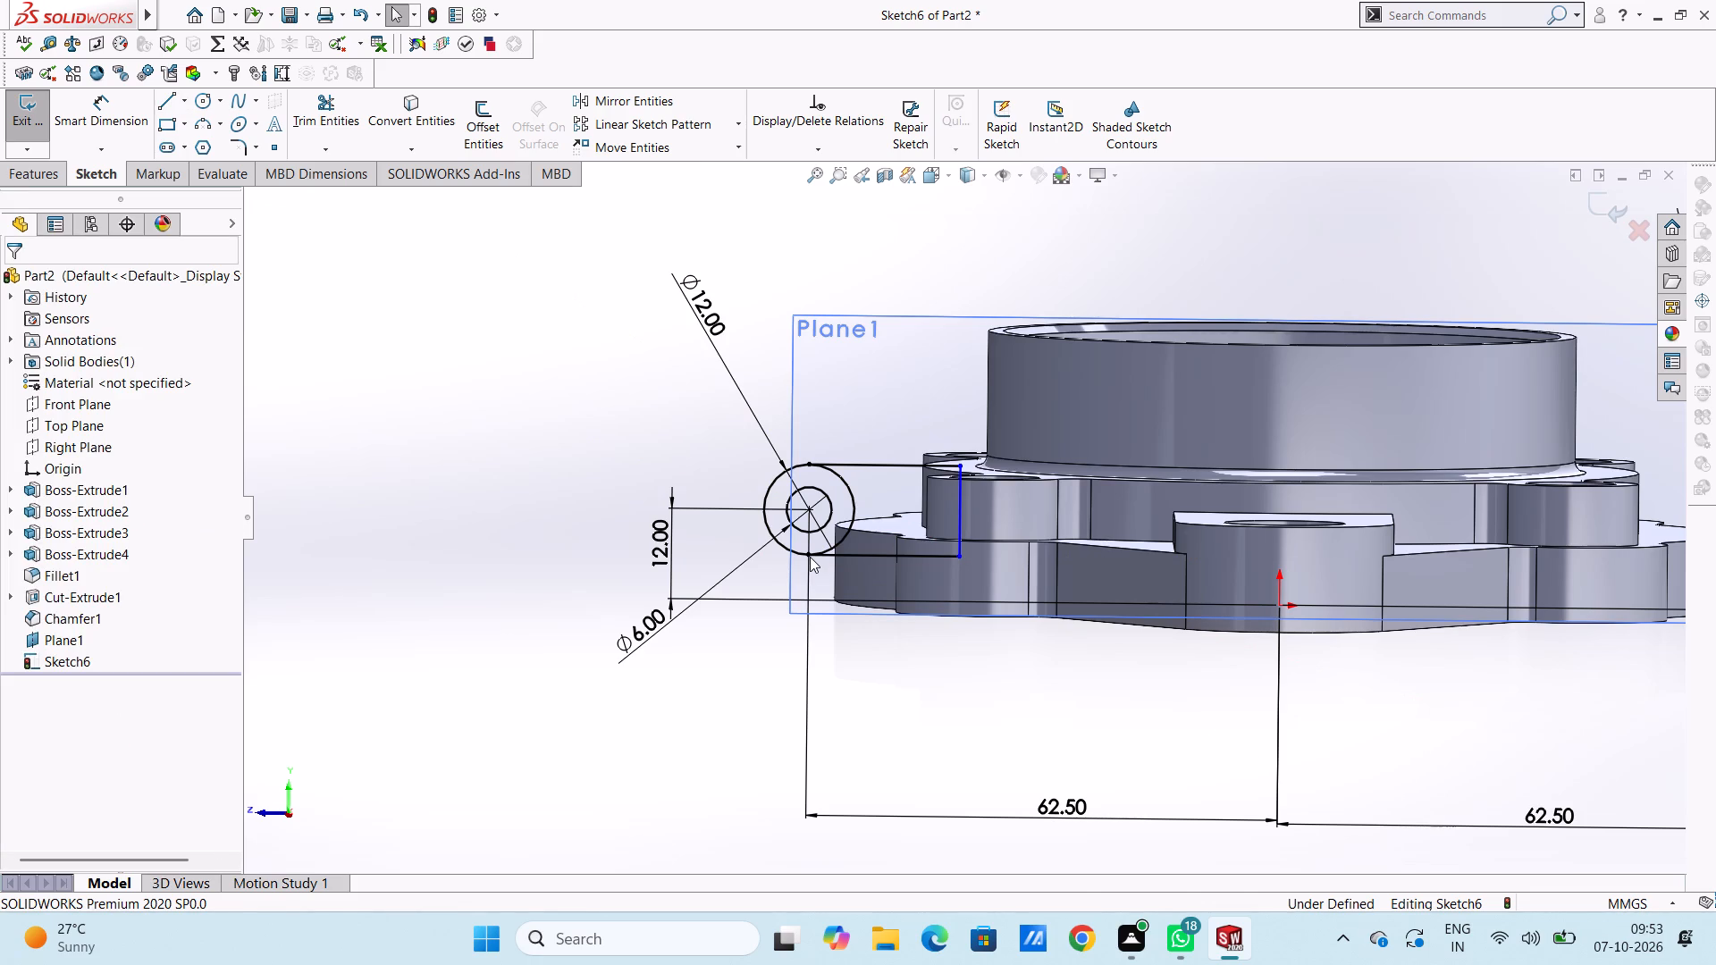
Draw the -Z lug outline: 20 mm line inward from the outer circle's top, vertical line down, and 20 mm line back to its bottom.
key(ctrl+1)
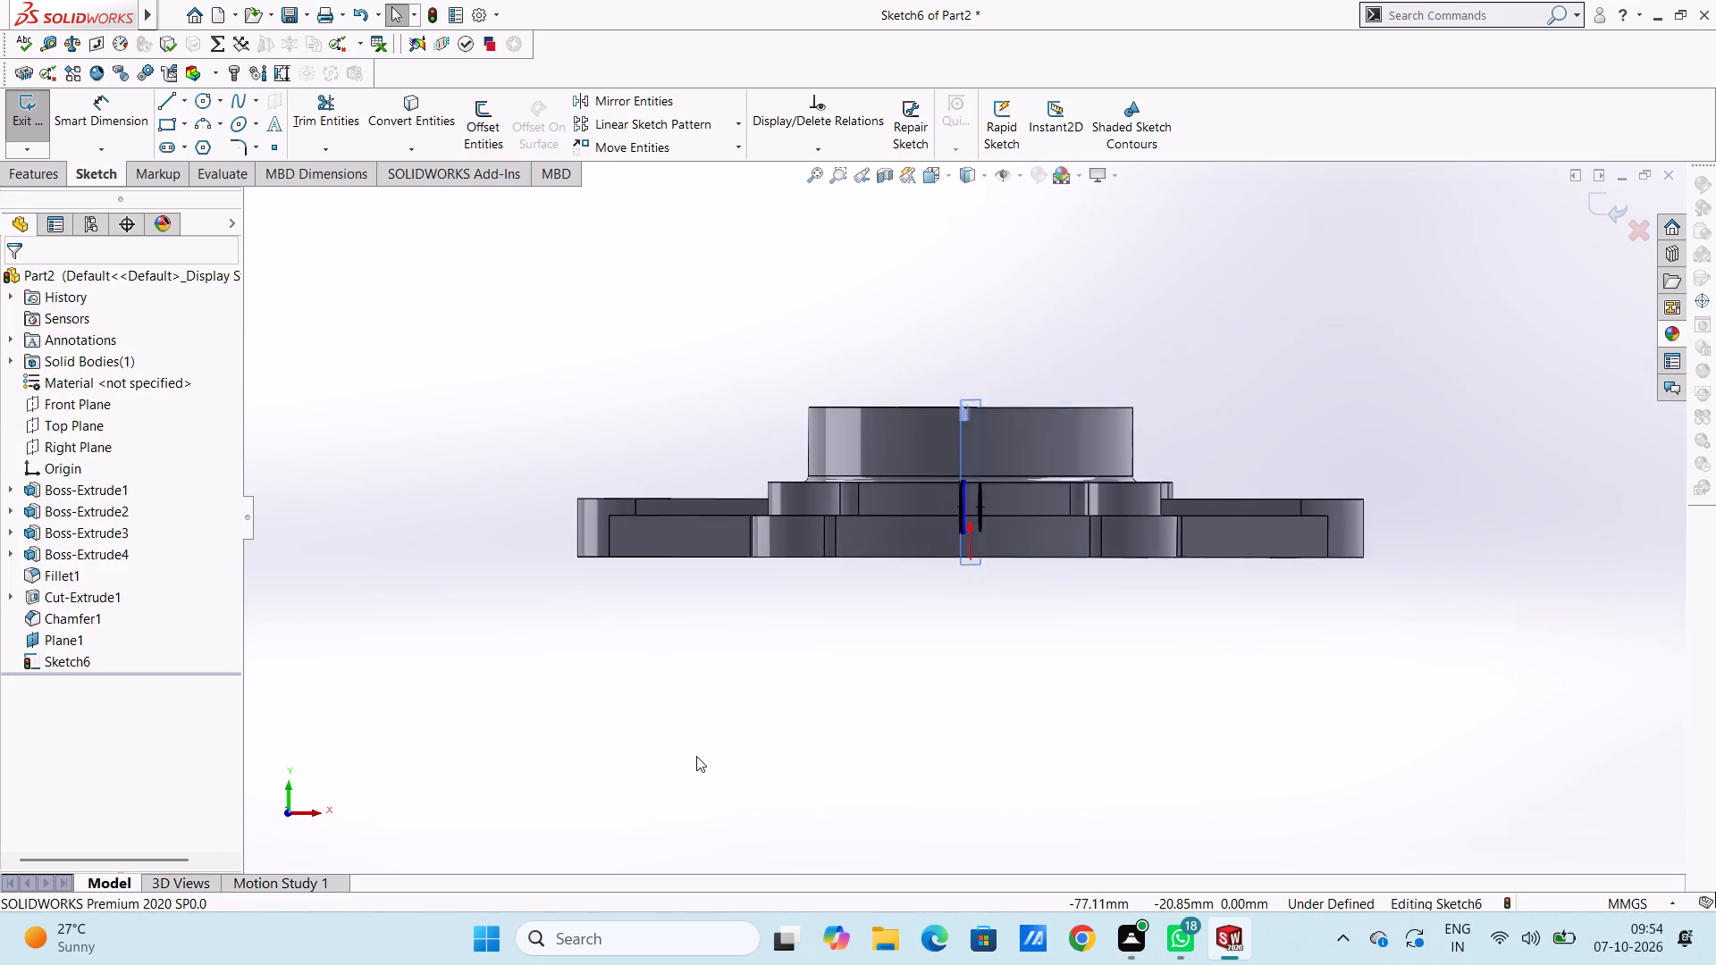
key(ctrl+4)
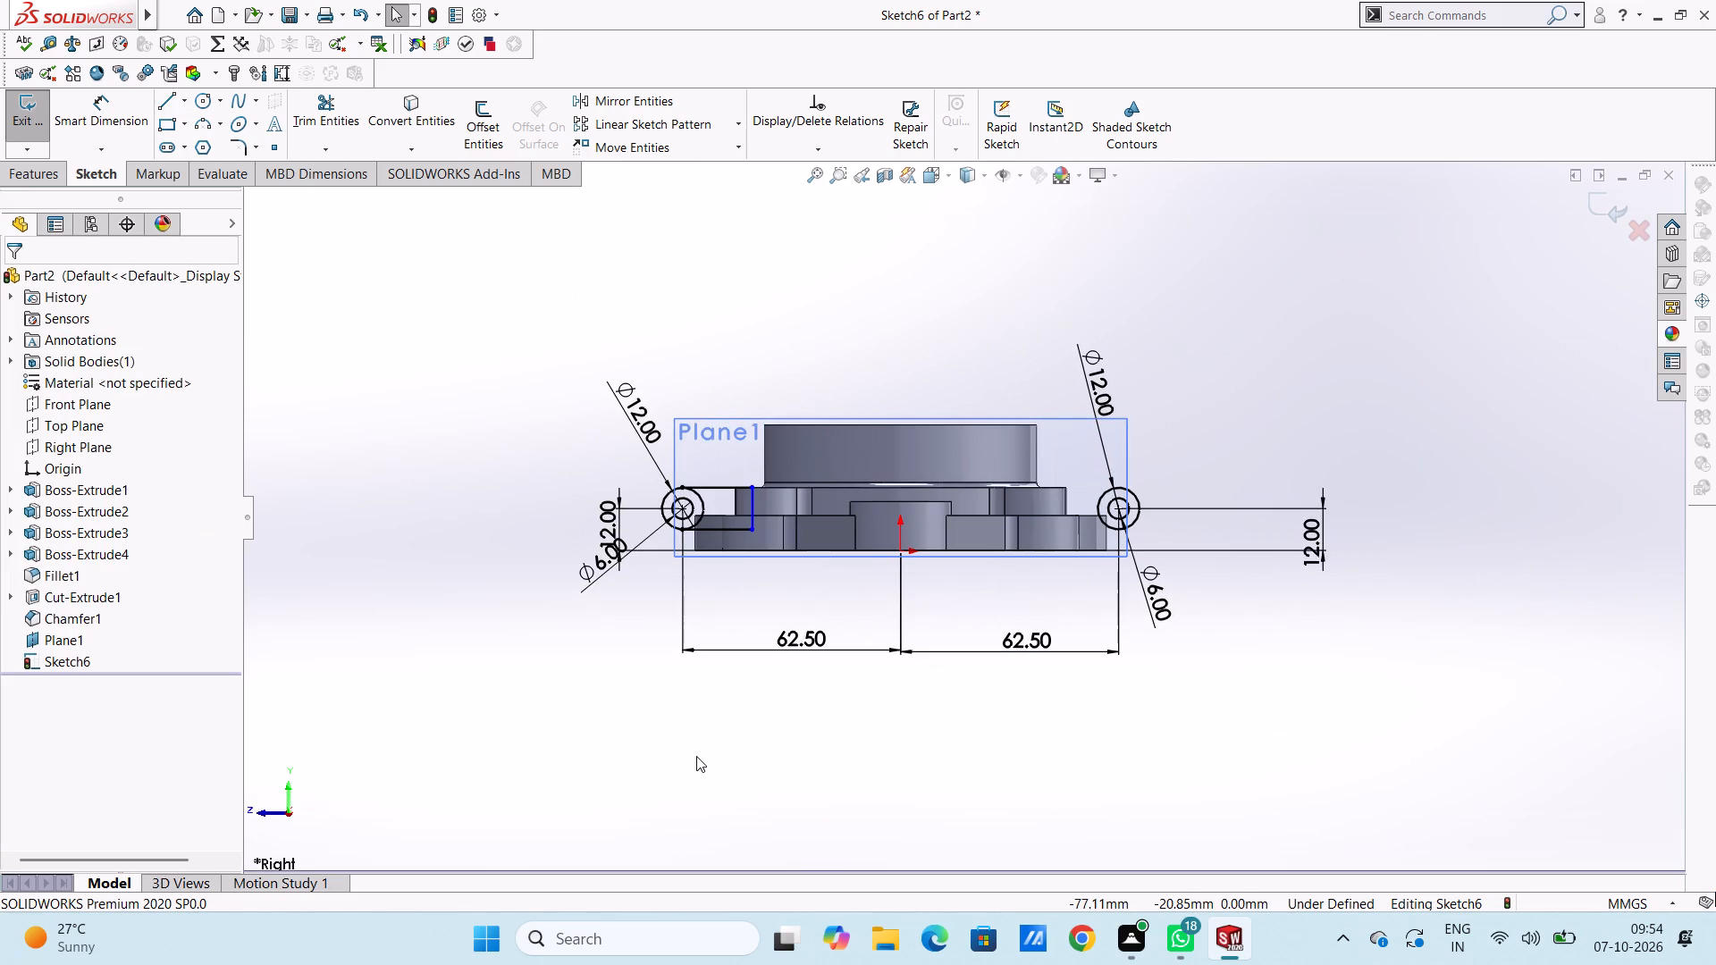
scroll(1068, 483, down, 2)
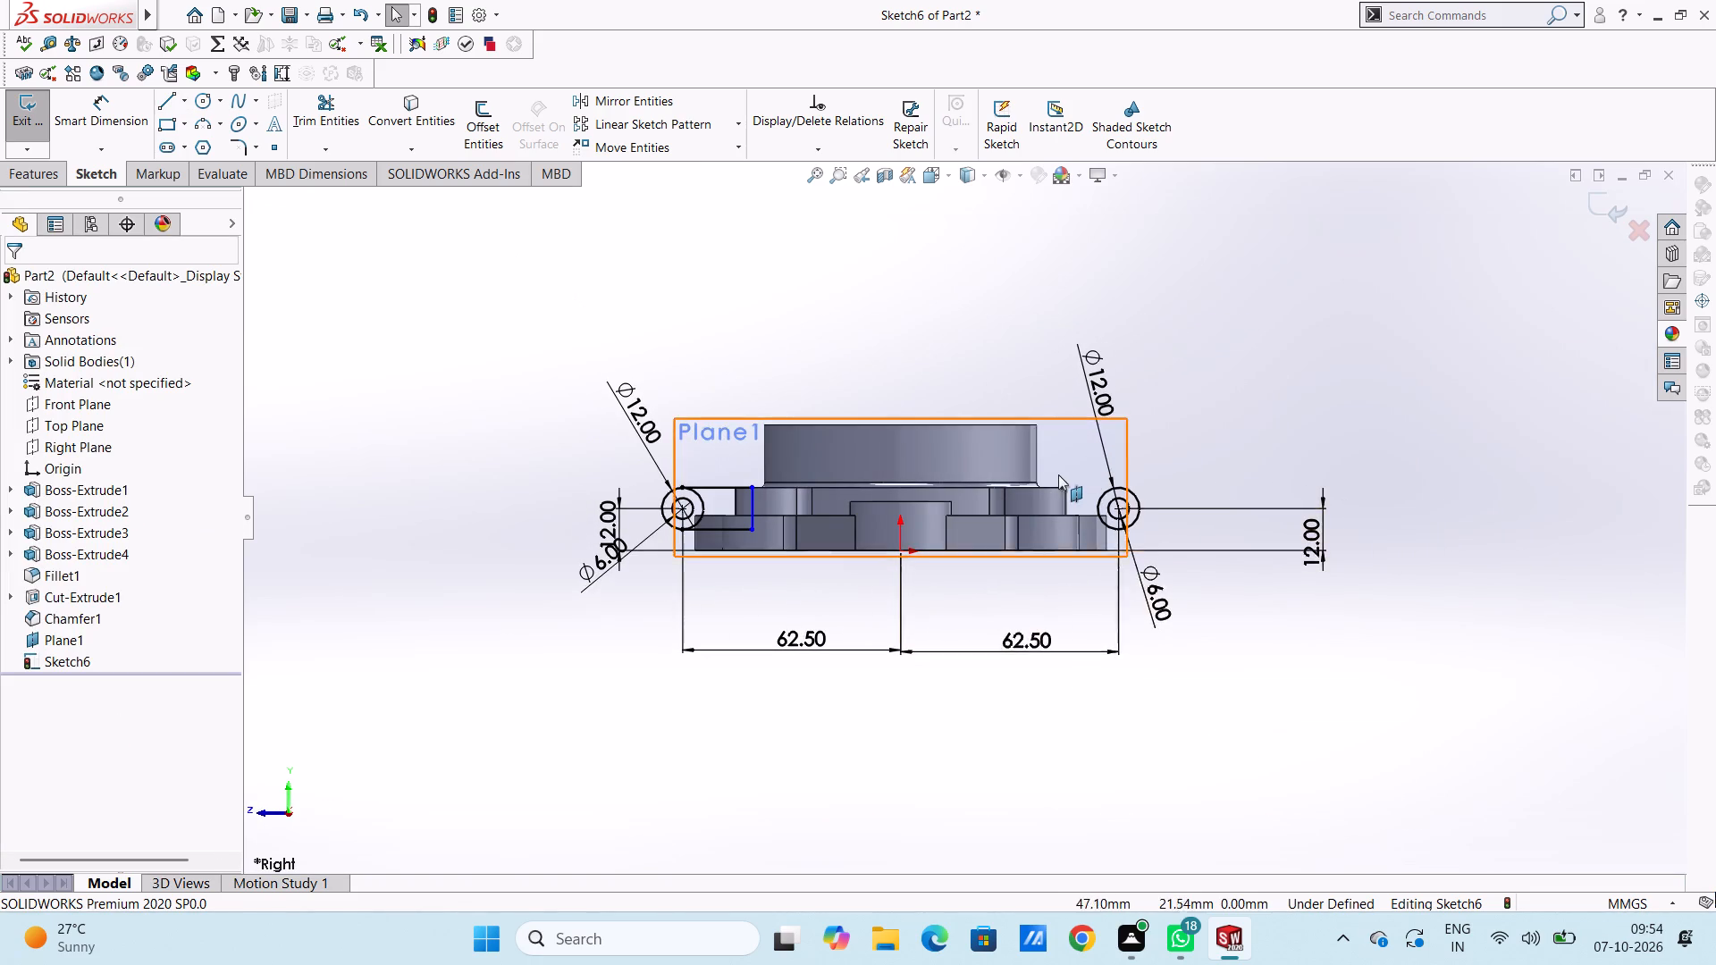
scroll(1058, 474, down, 2)
click(172, 105)
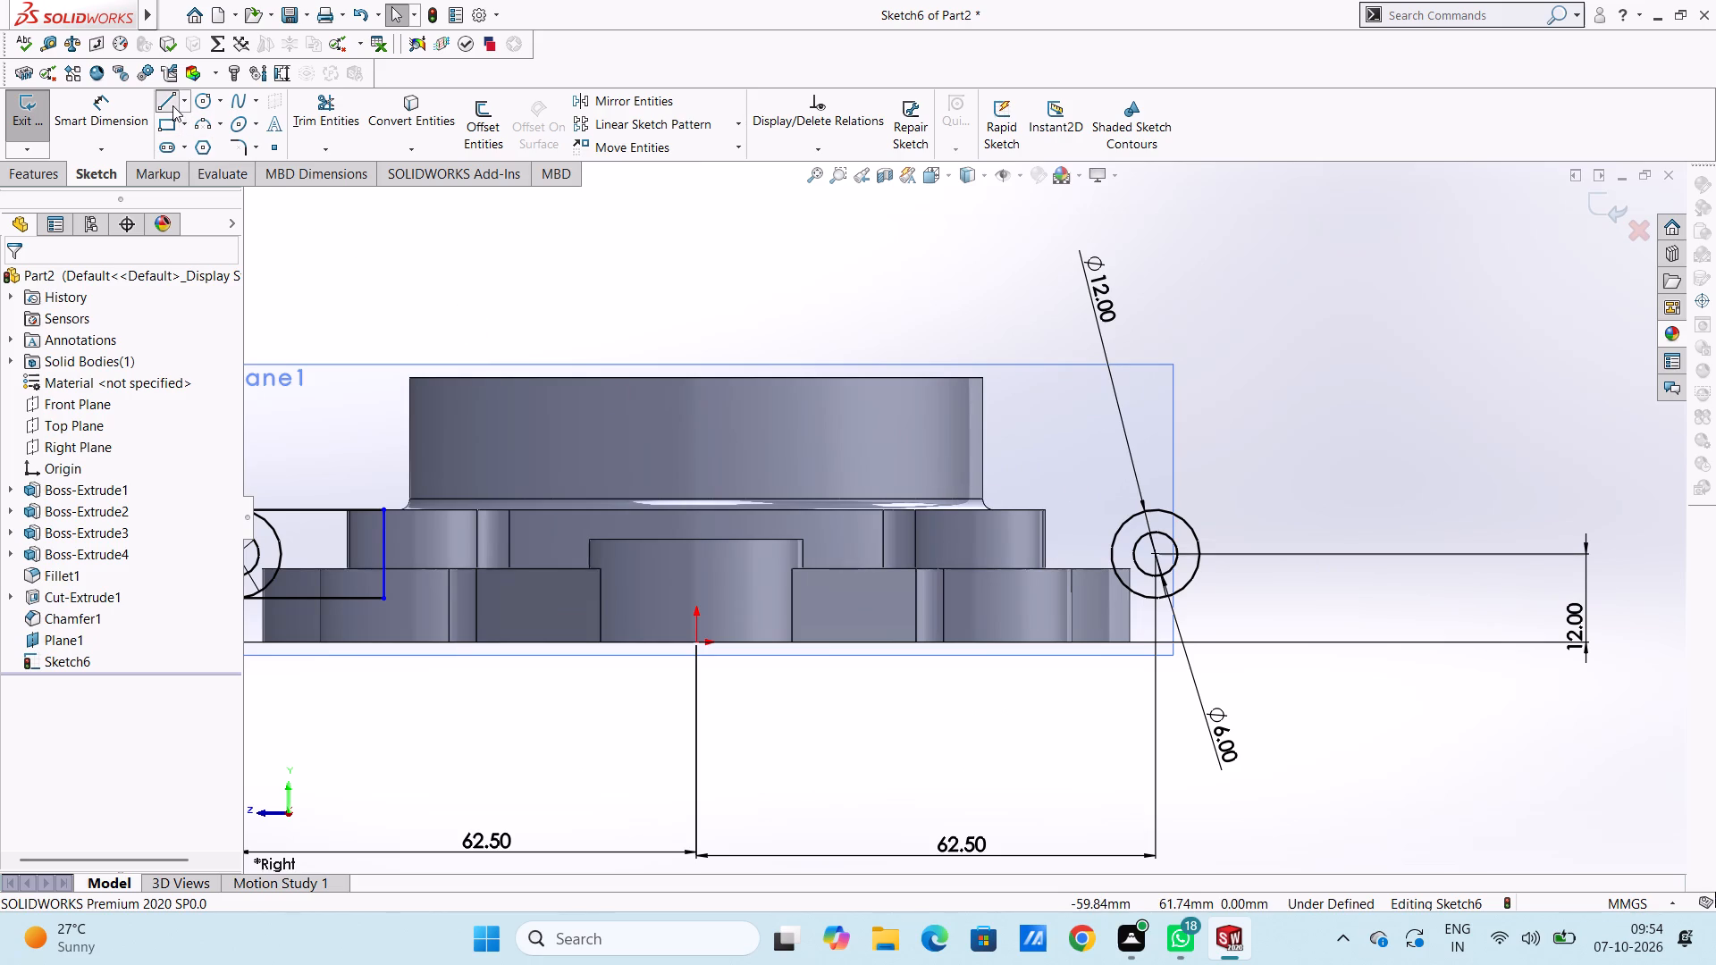
click(1157, 510)
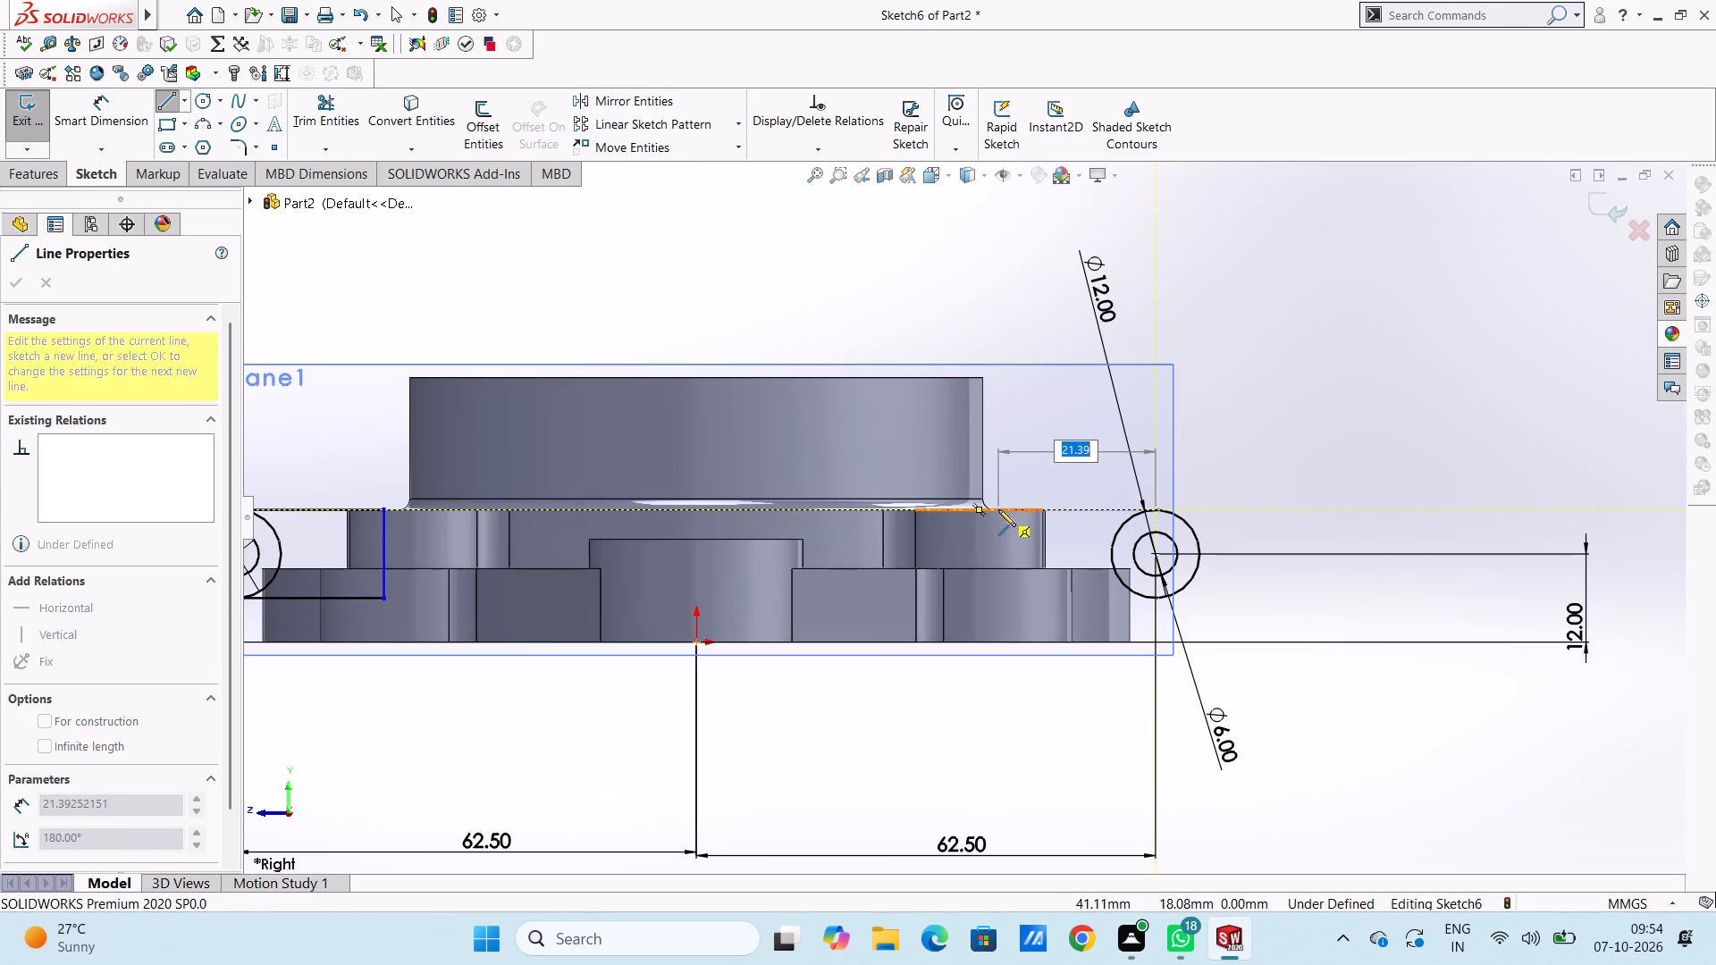
text(20)
key(Return)
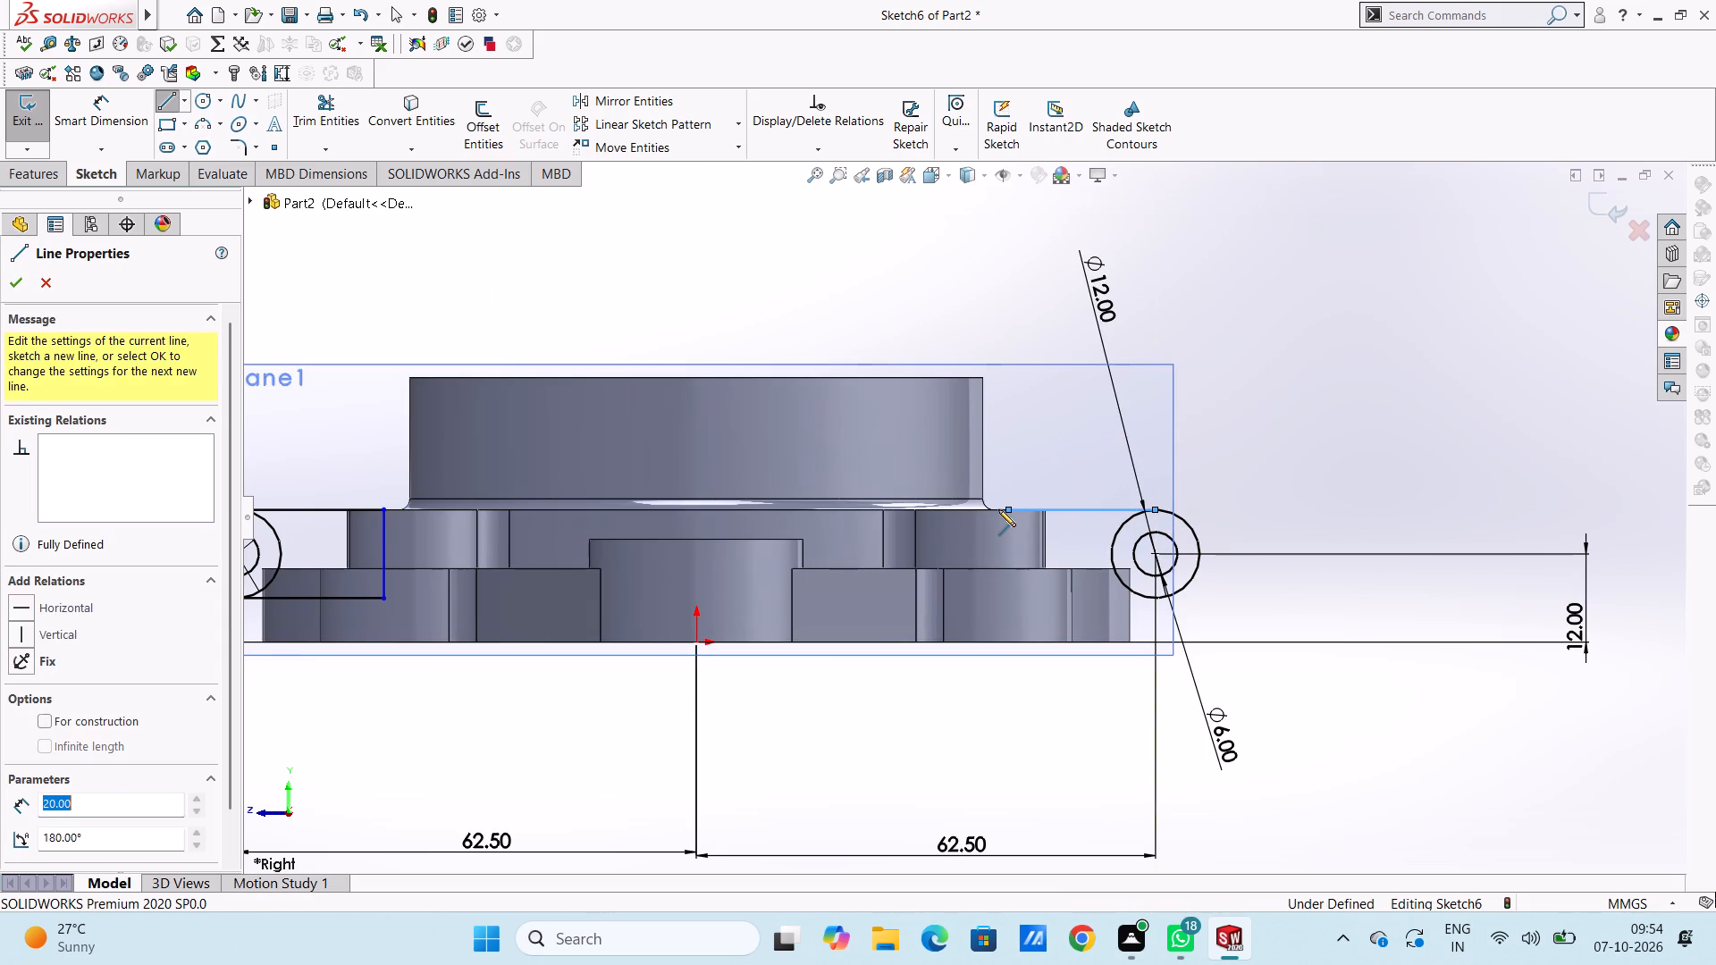
click(1009, 597)
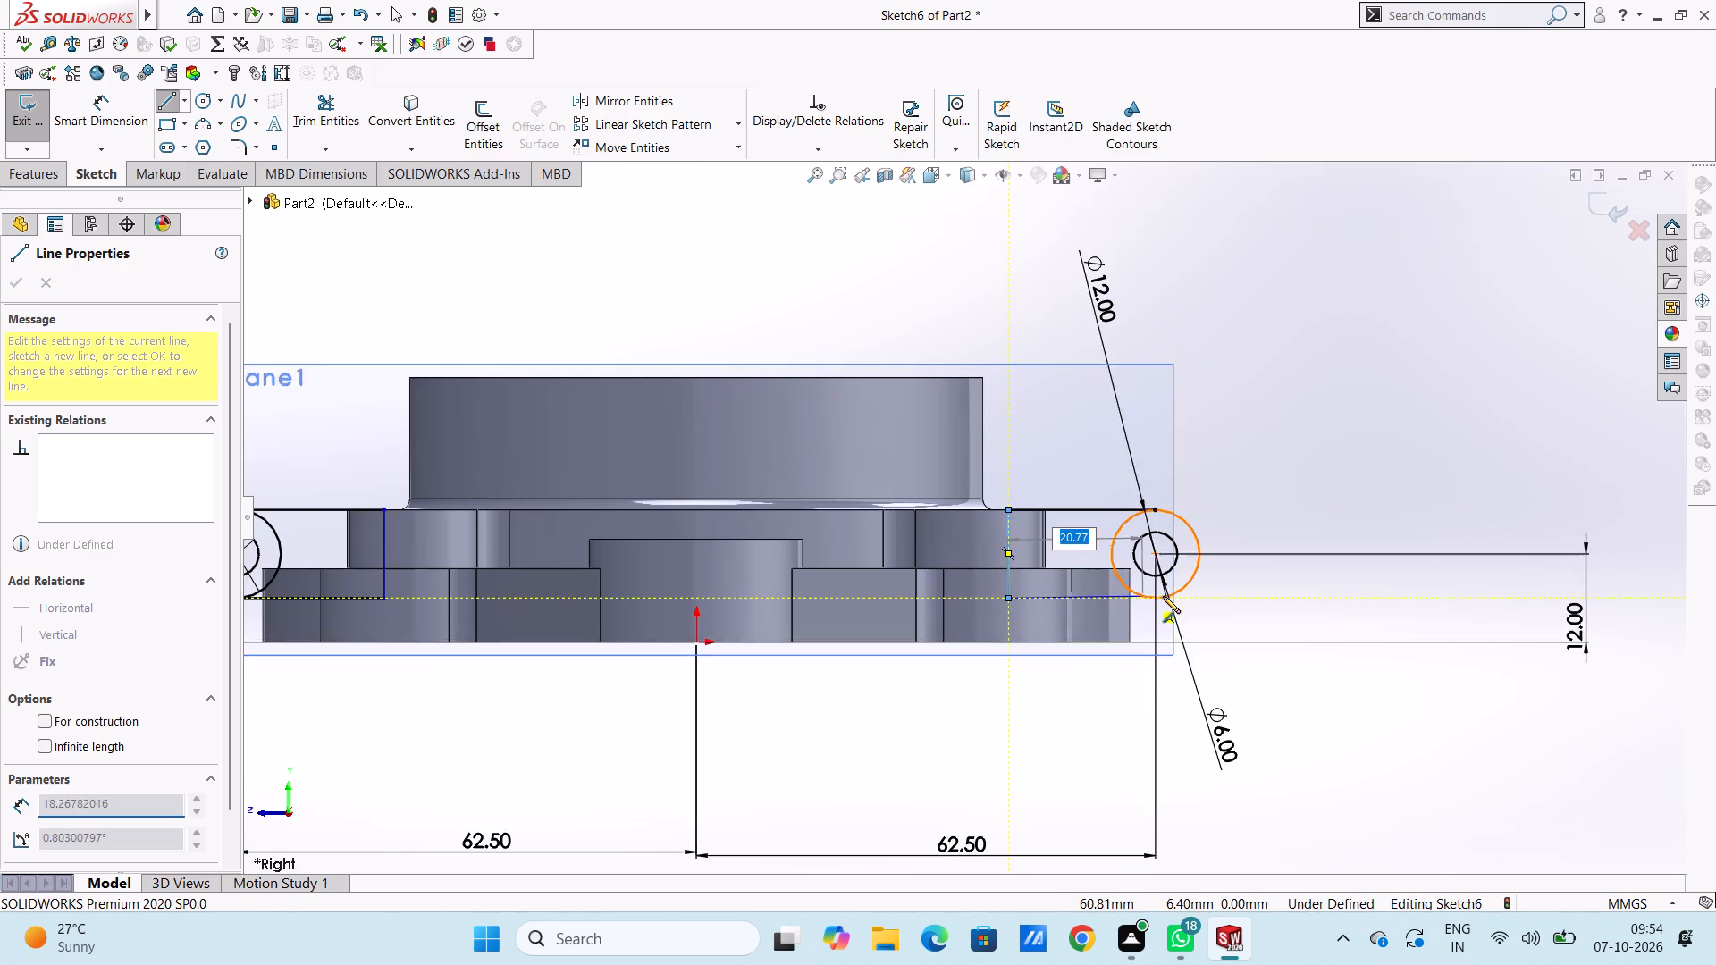
click(1157, 600)
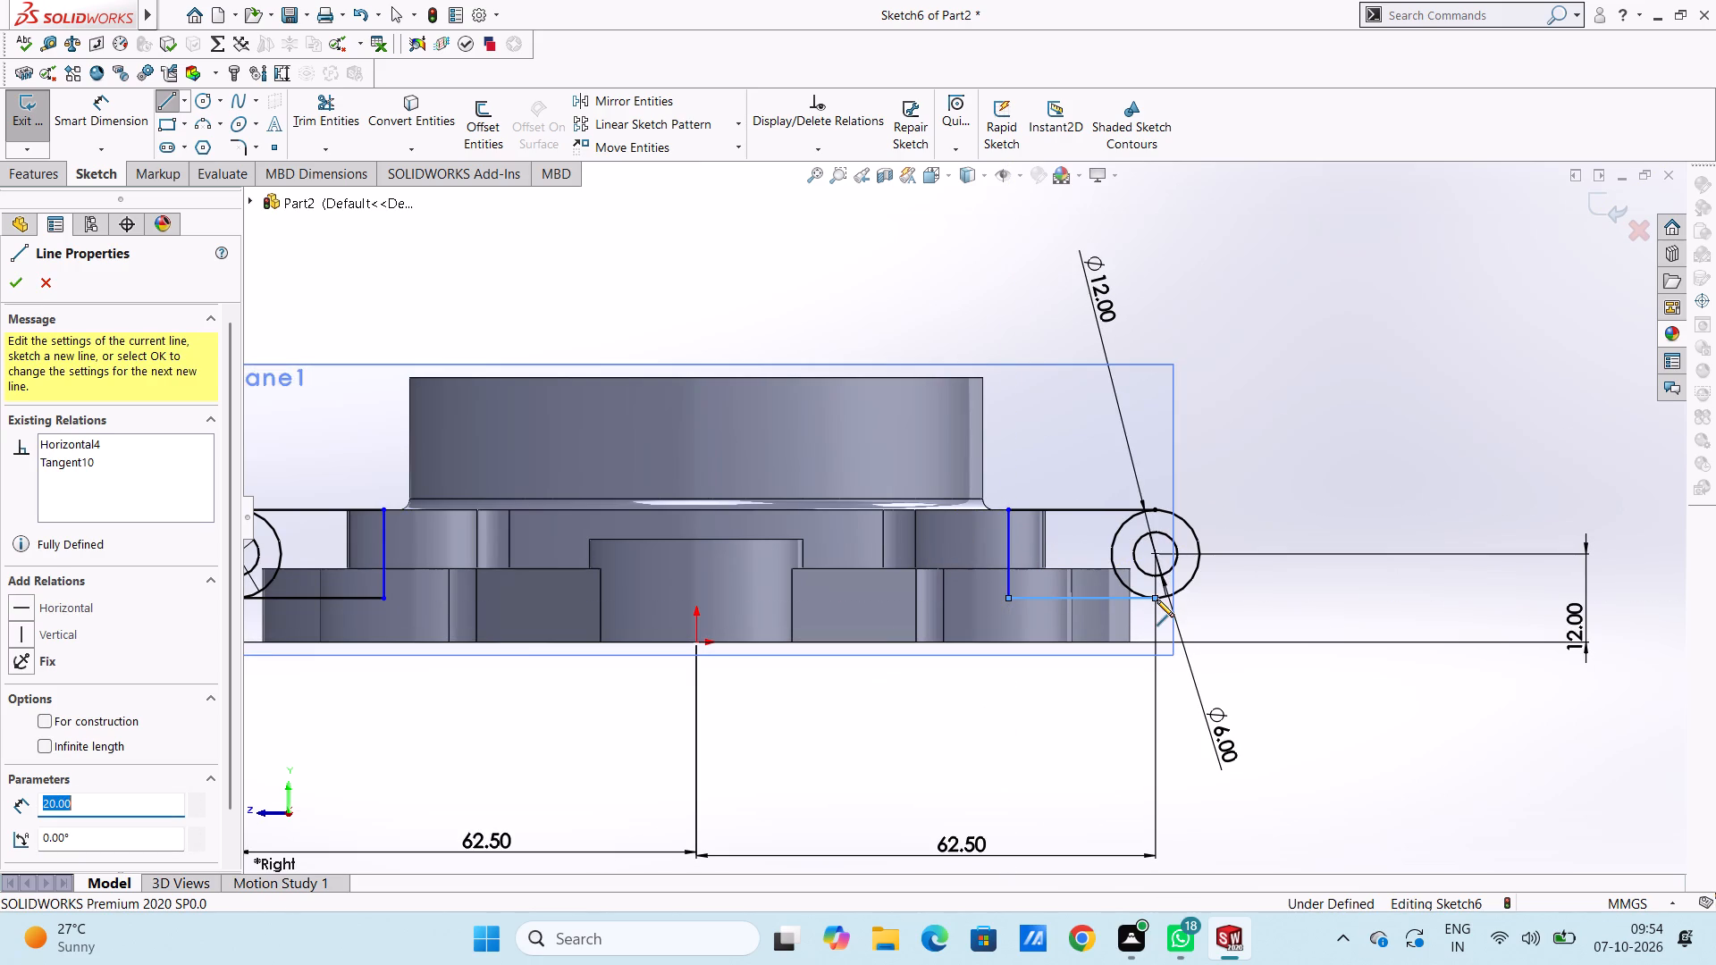
key(Escape)
key(Escape)
Trim away the inner half of the 12 mm outer circle on both the +Z and -Z lug outlines.
scroll(1143, 616, up, 5)
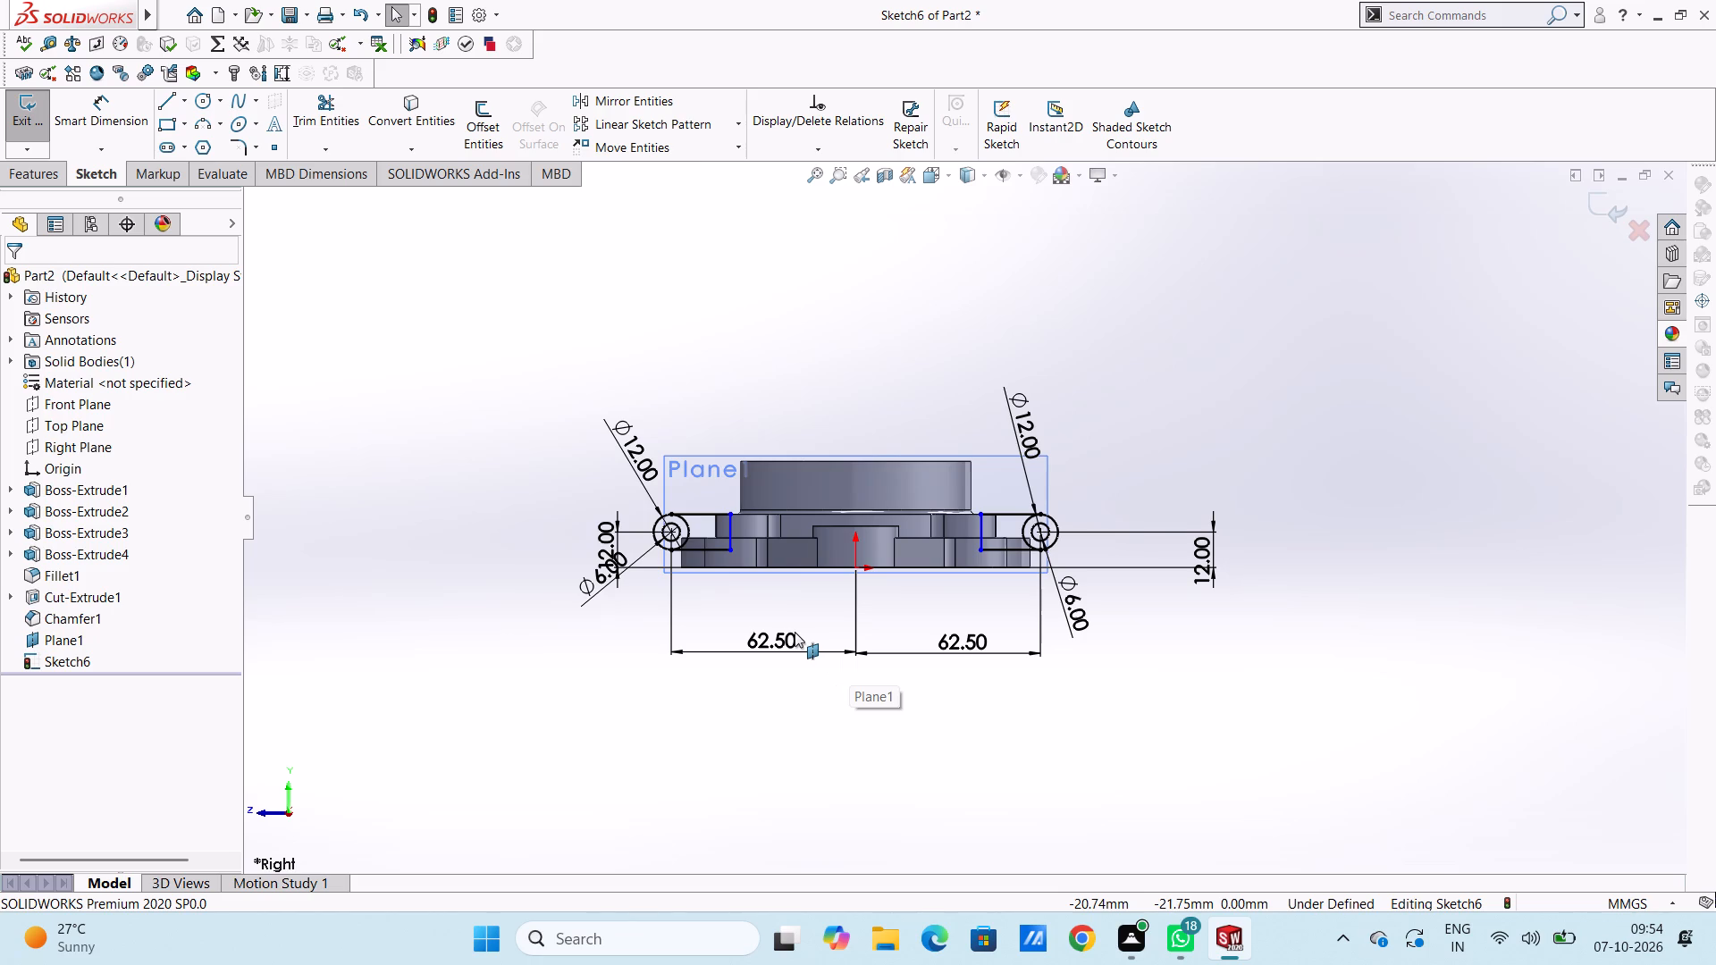
scroll(711, 492, down, 4)
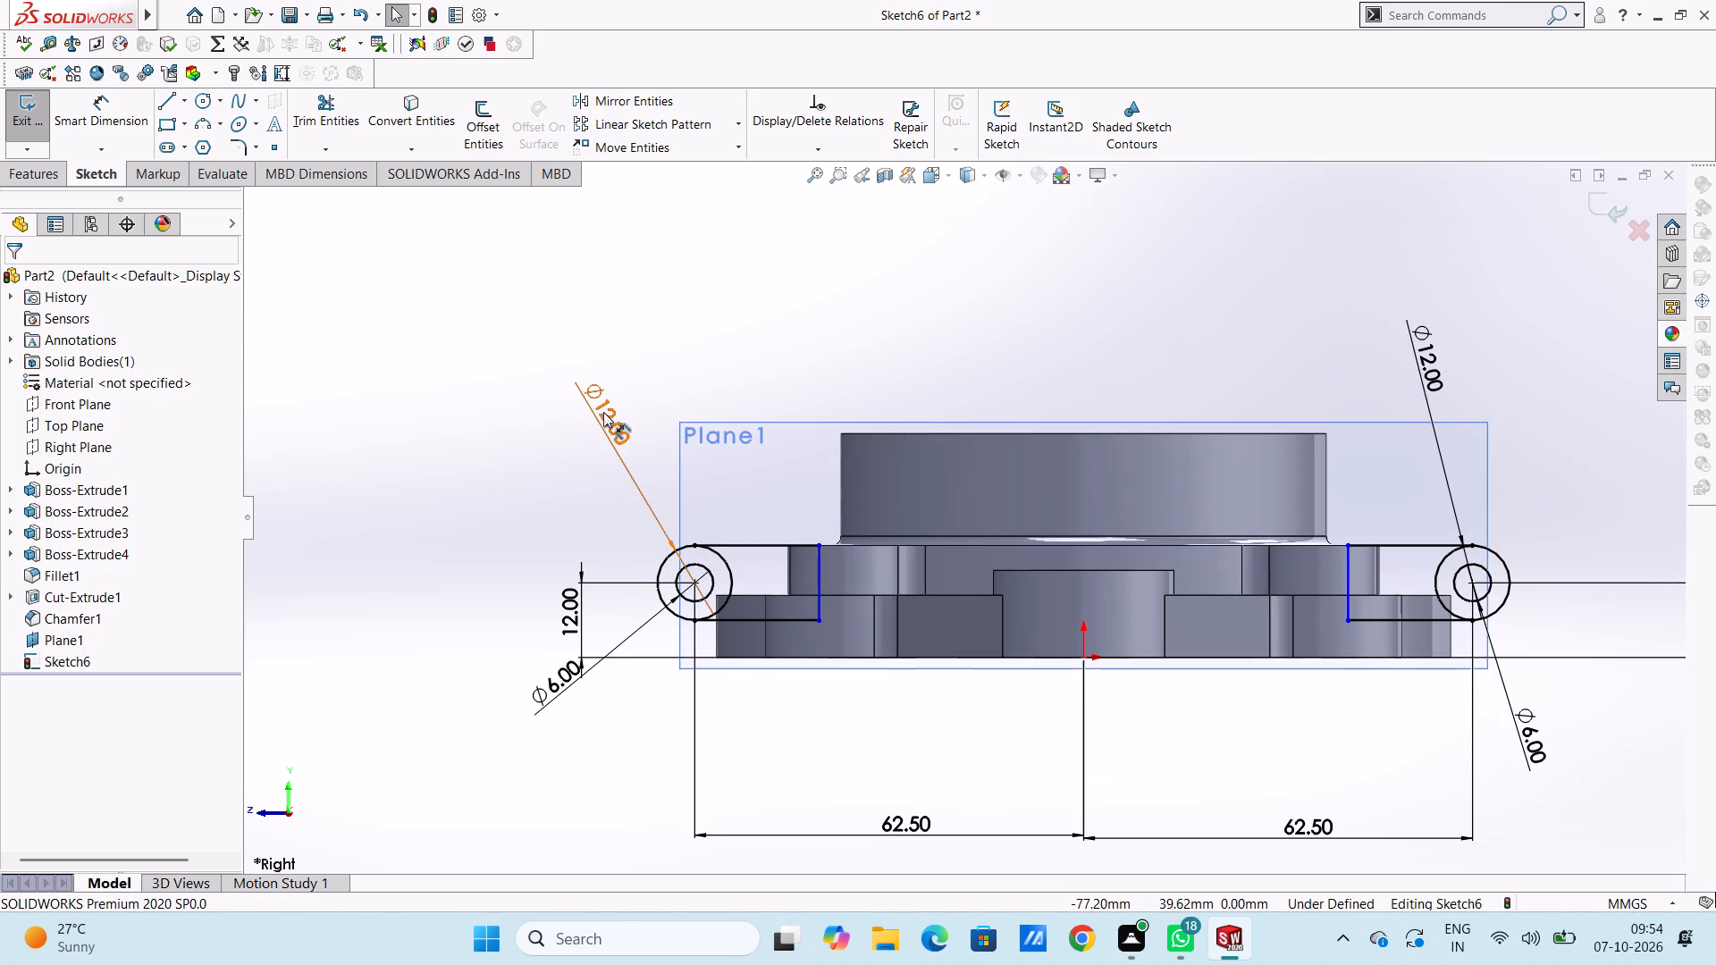
click(304, 107)
click(727, 575)
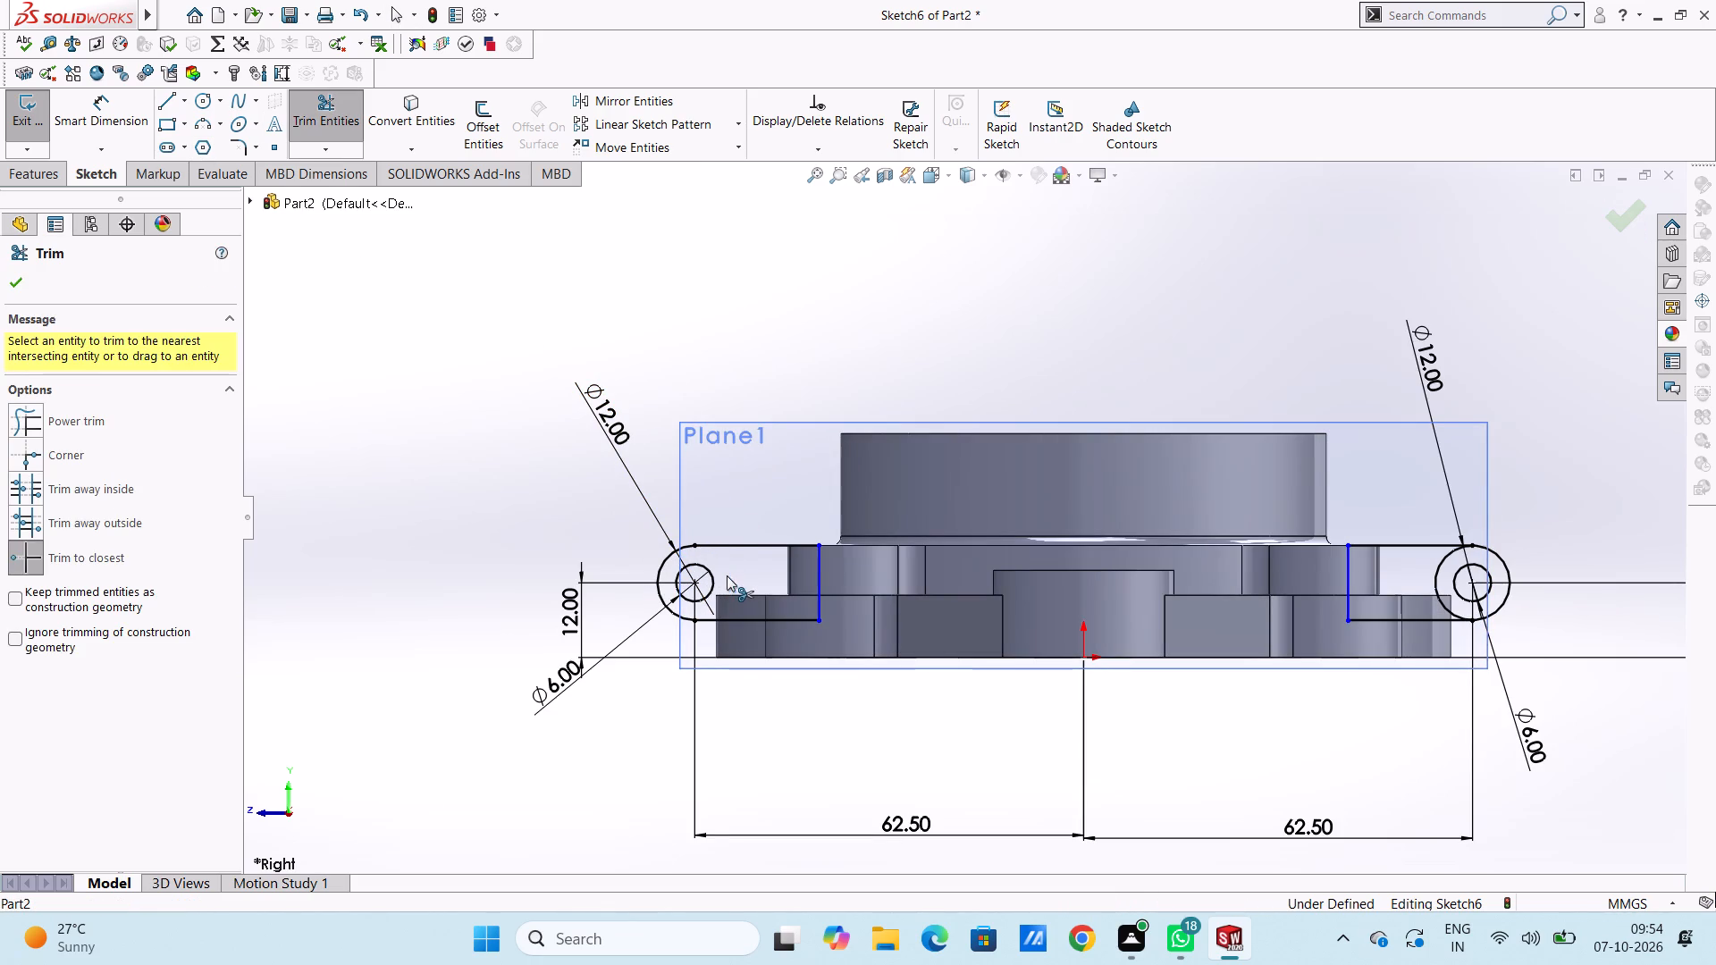
click(1435, 577)
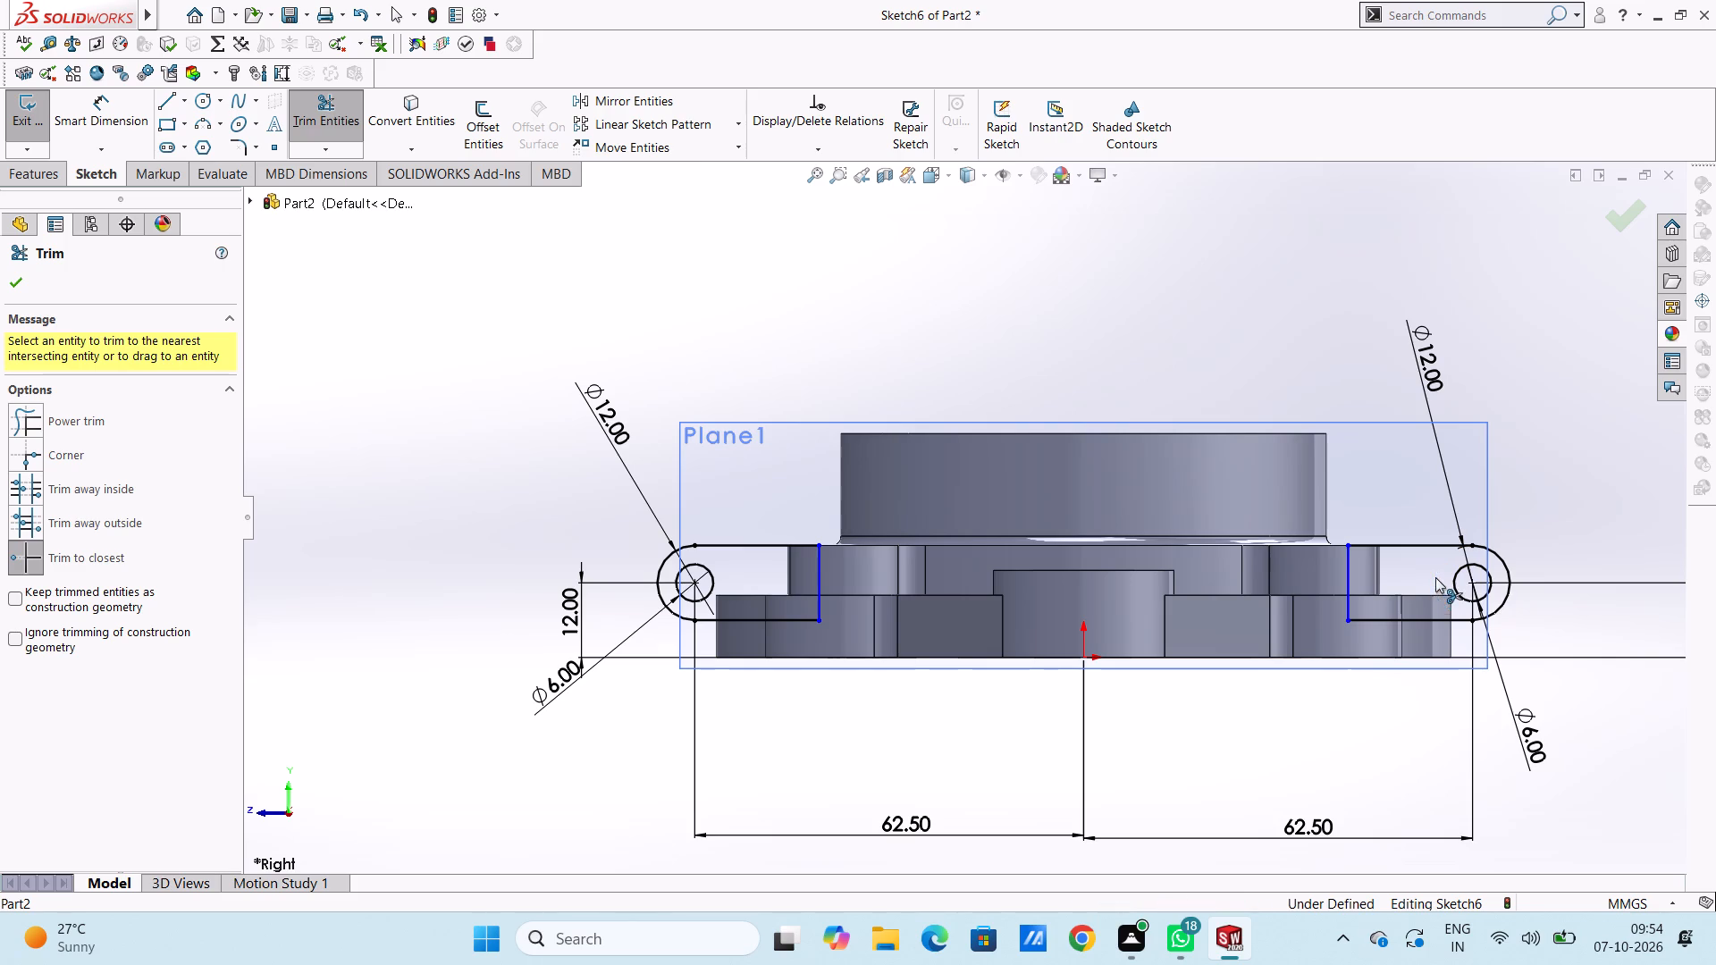
click(29, 285)
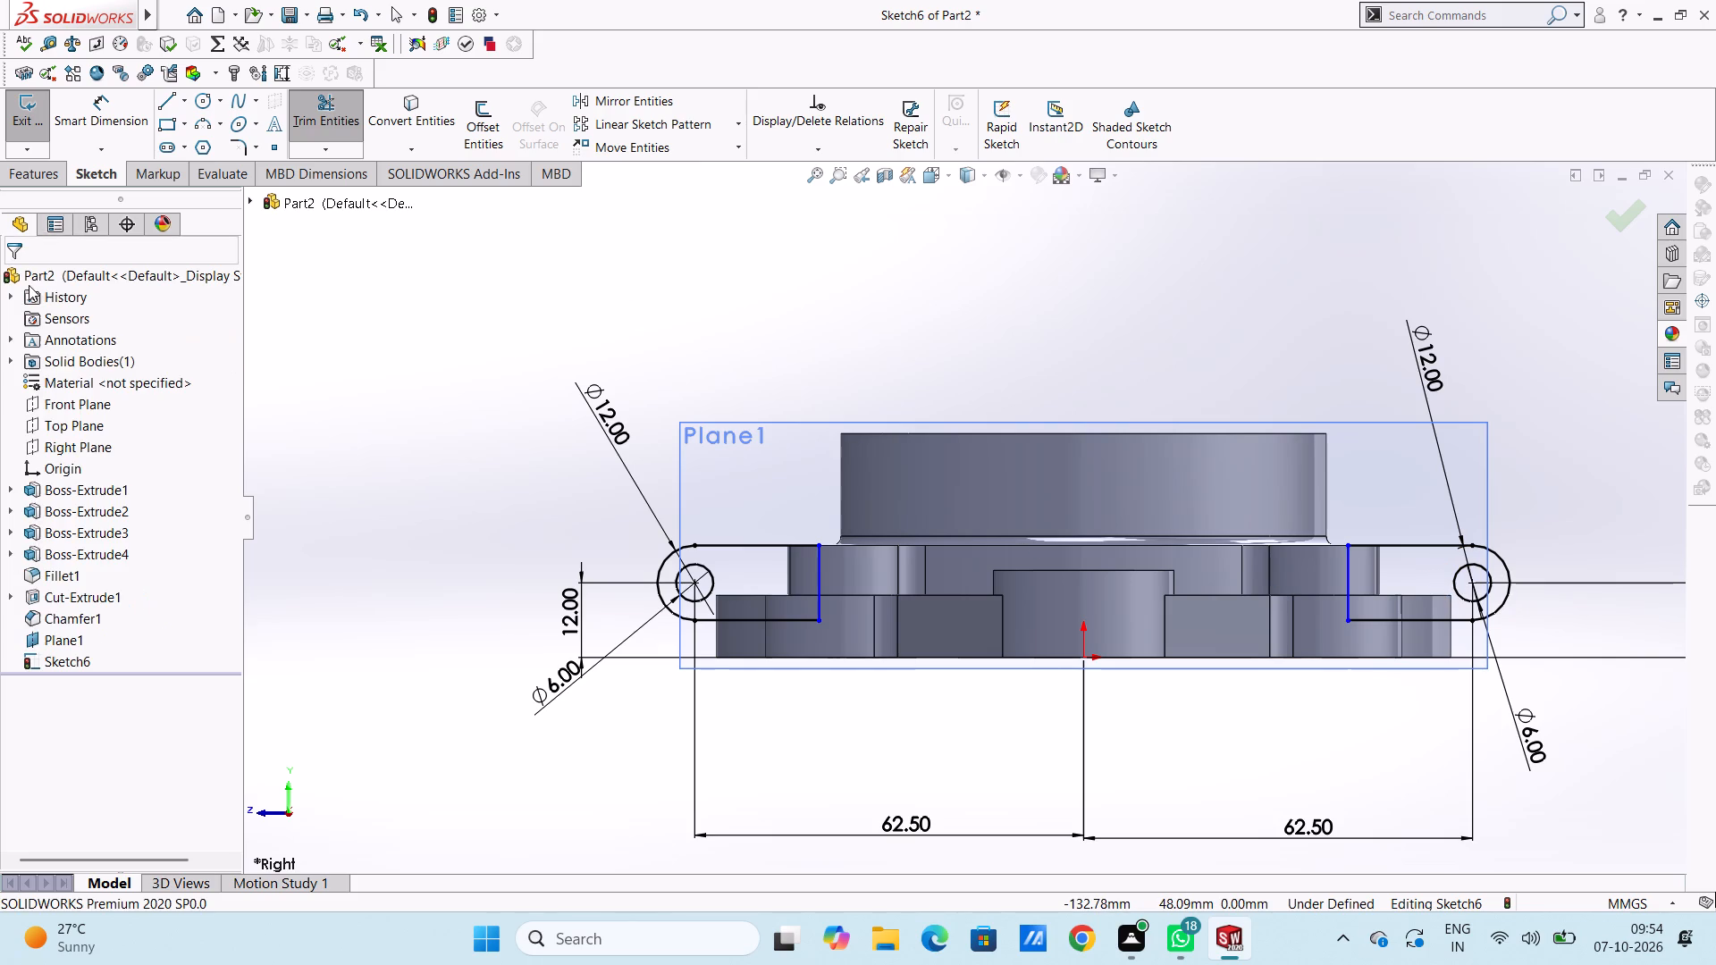
Add a length dimension to the upper horizontal line of both the +Z and -Z lug outlines.
click(96, 128)
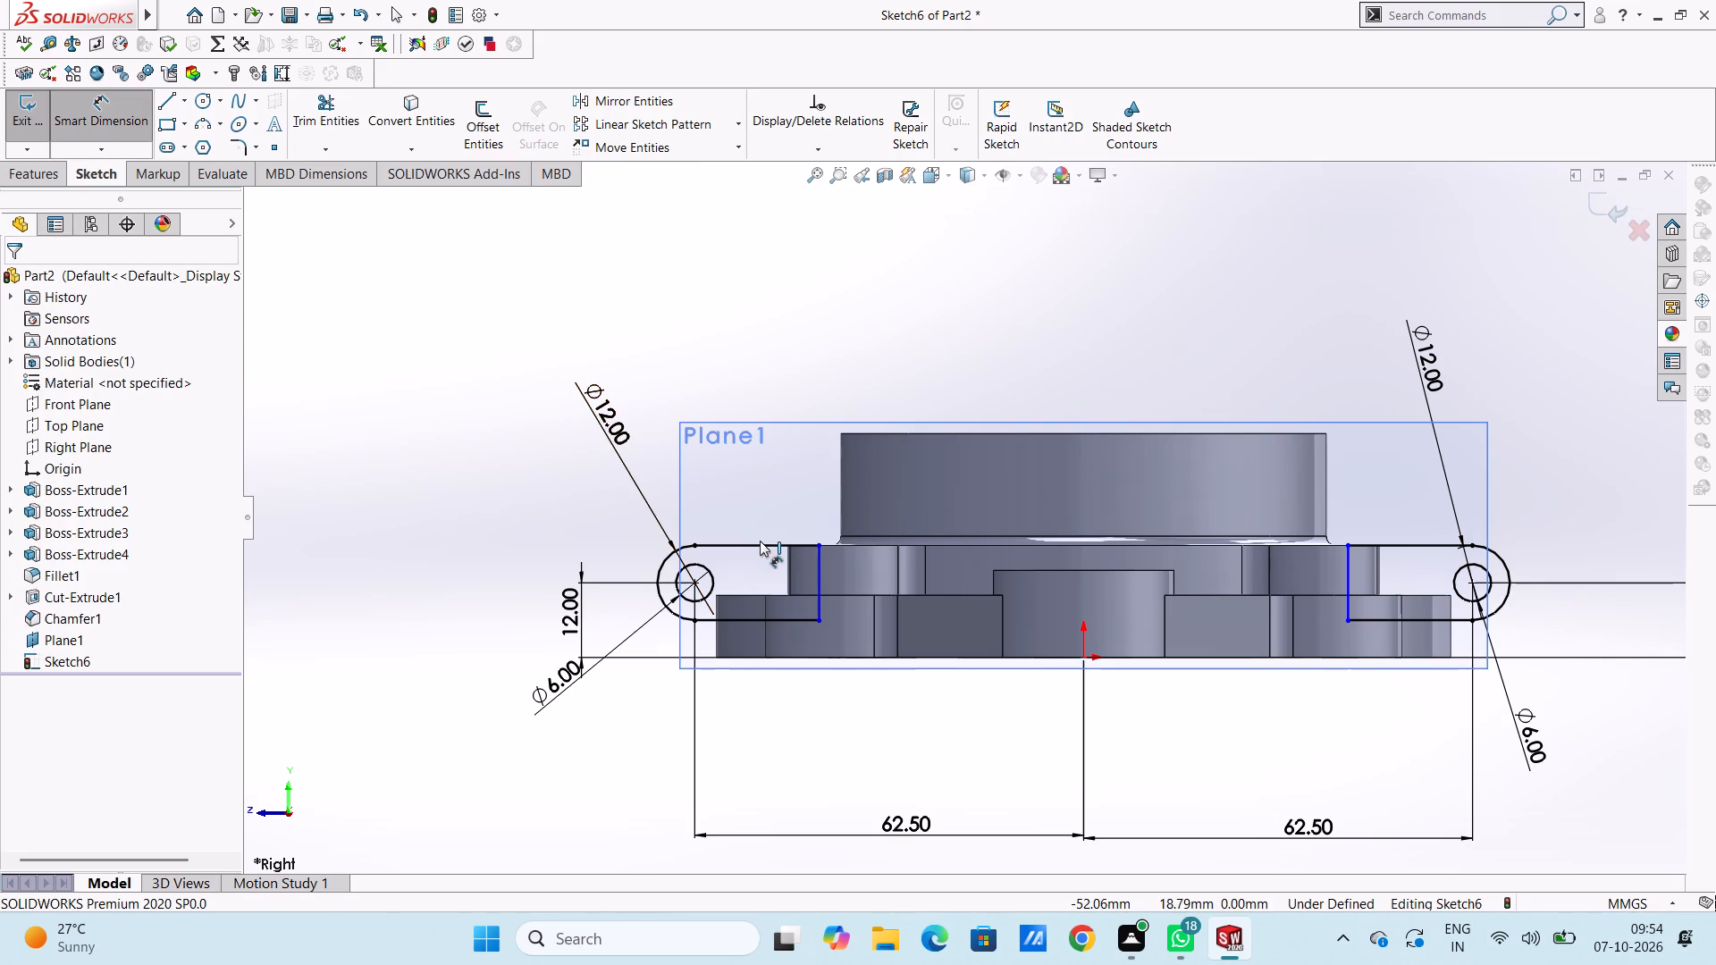
click(760, 541)
click(780, 337)
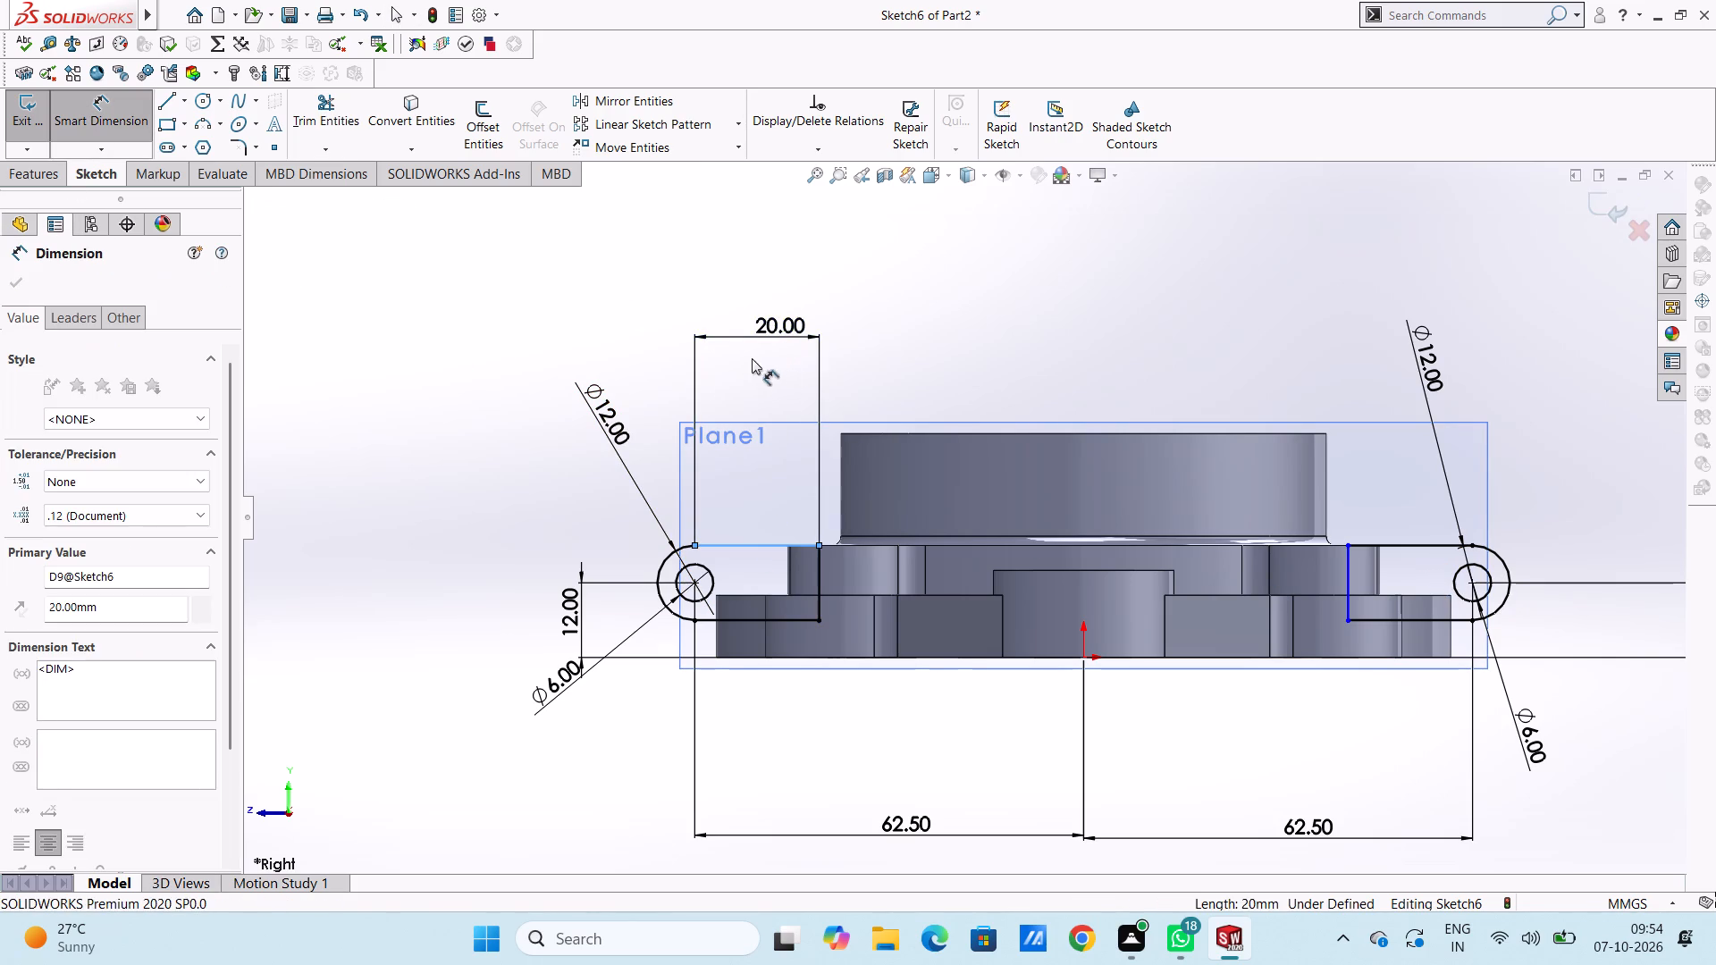
click(698, 315)
click(623, 318)
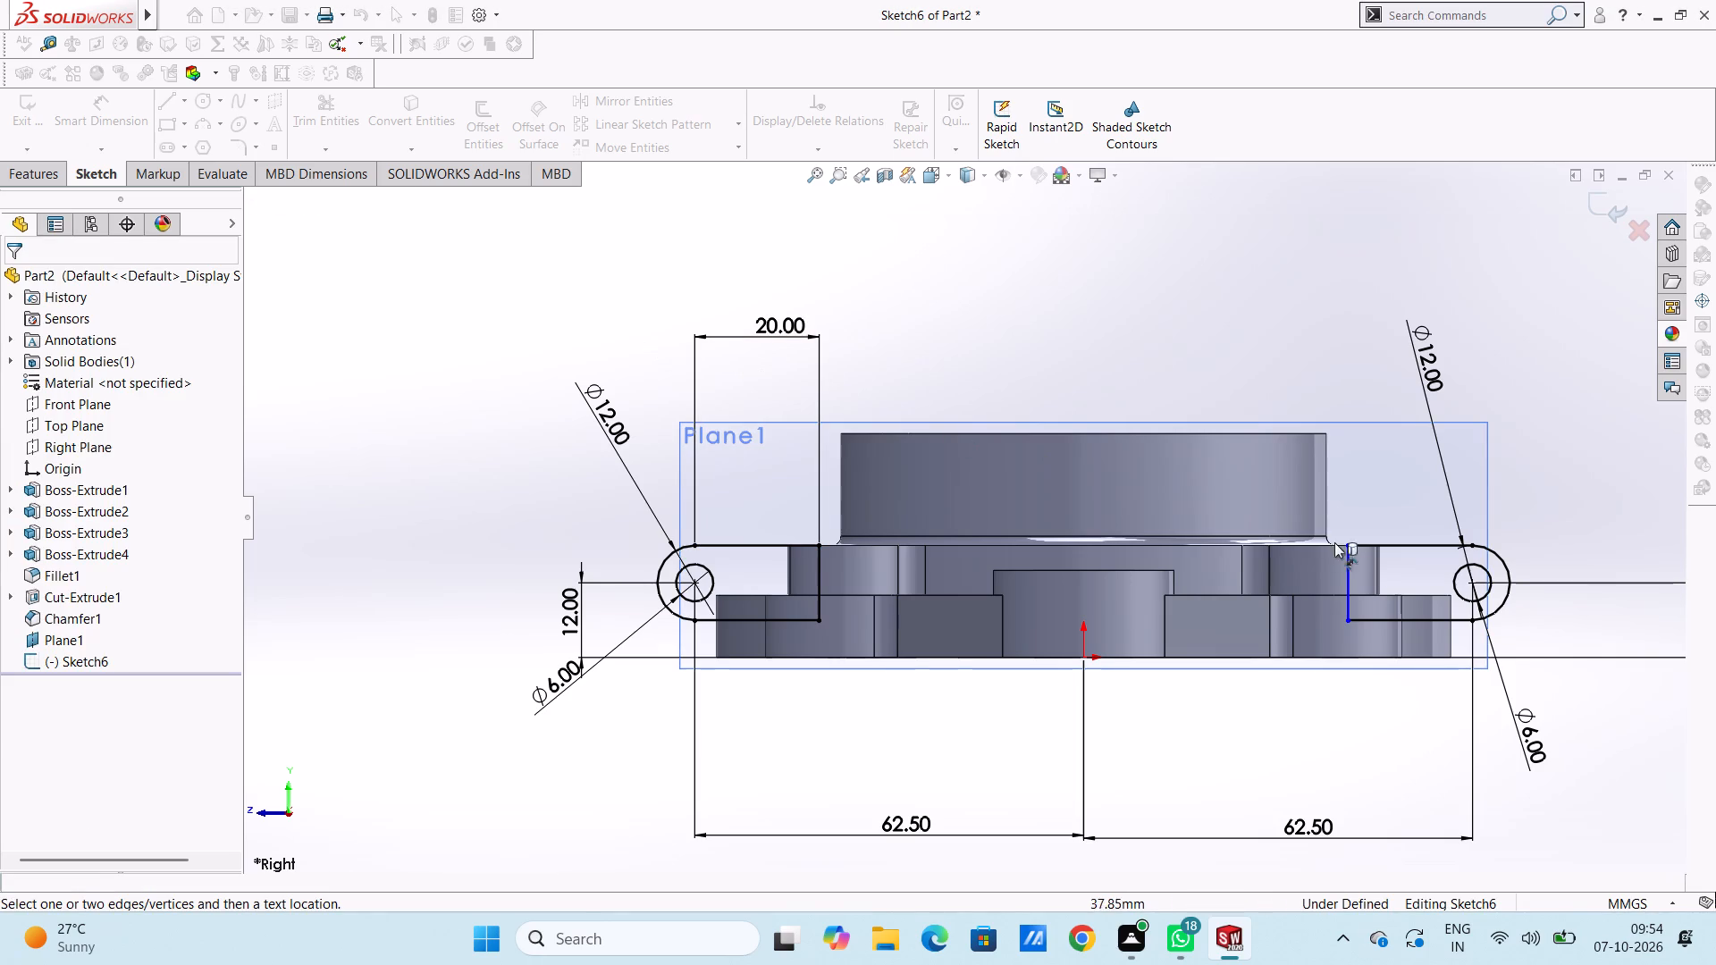
click(1395, 549)
click(1325, 334)
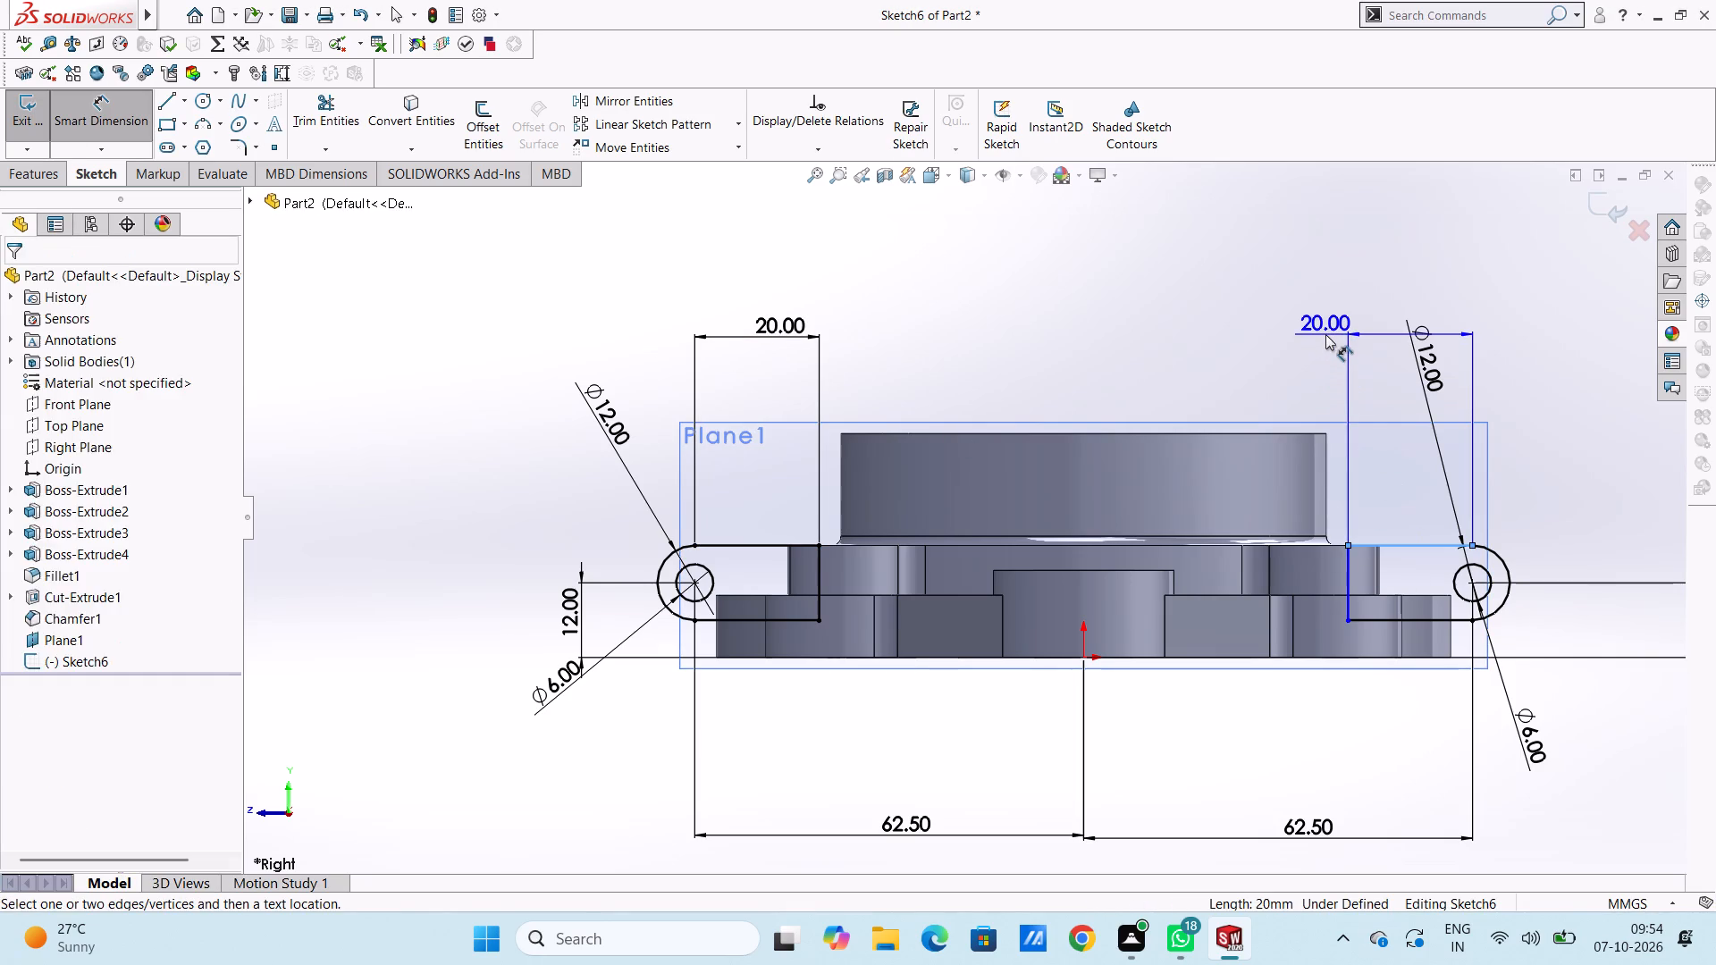
click(1245, 309)
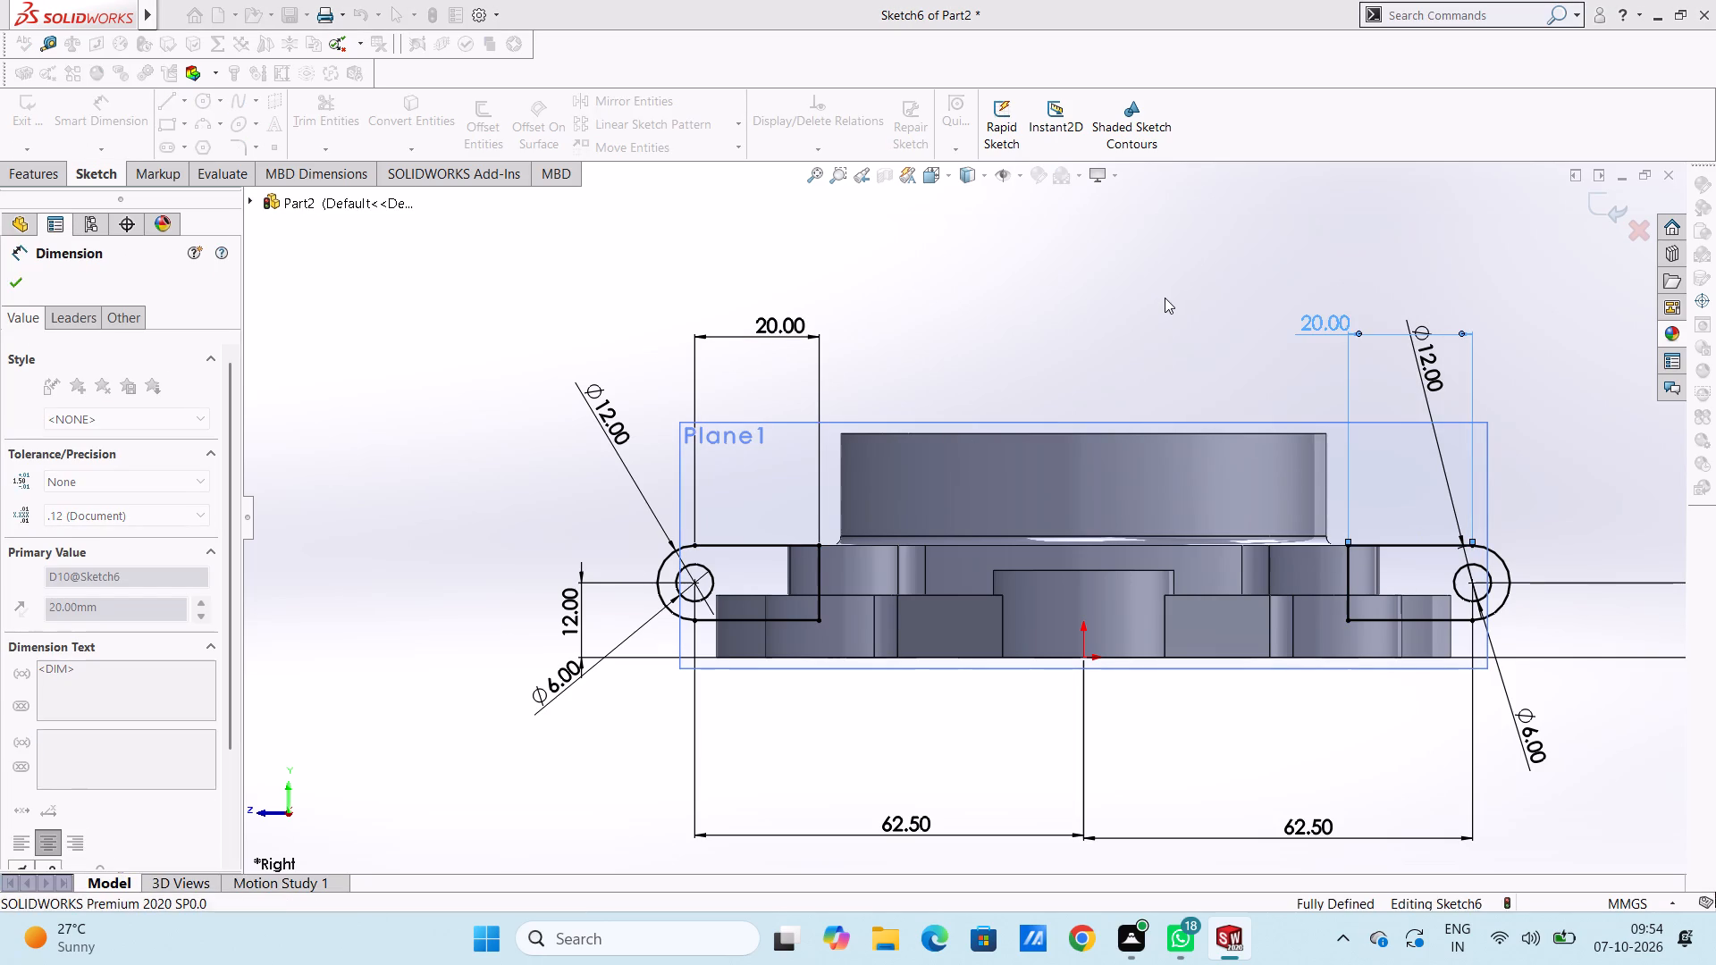
click(1165, 298)
Extrude both lug profiles 10 mm with the Mid Plane end condition, merged with the housing.
middle_drag(1135, 277, 1189, 385)
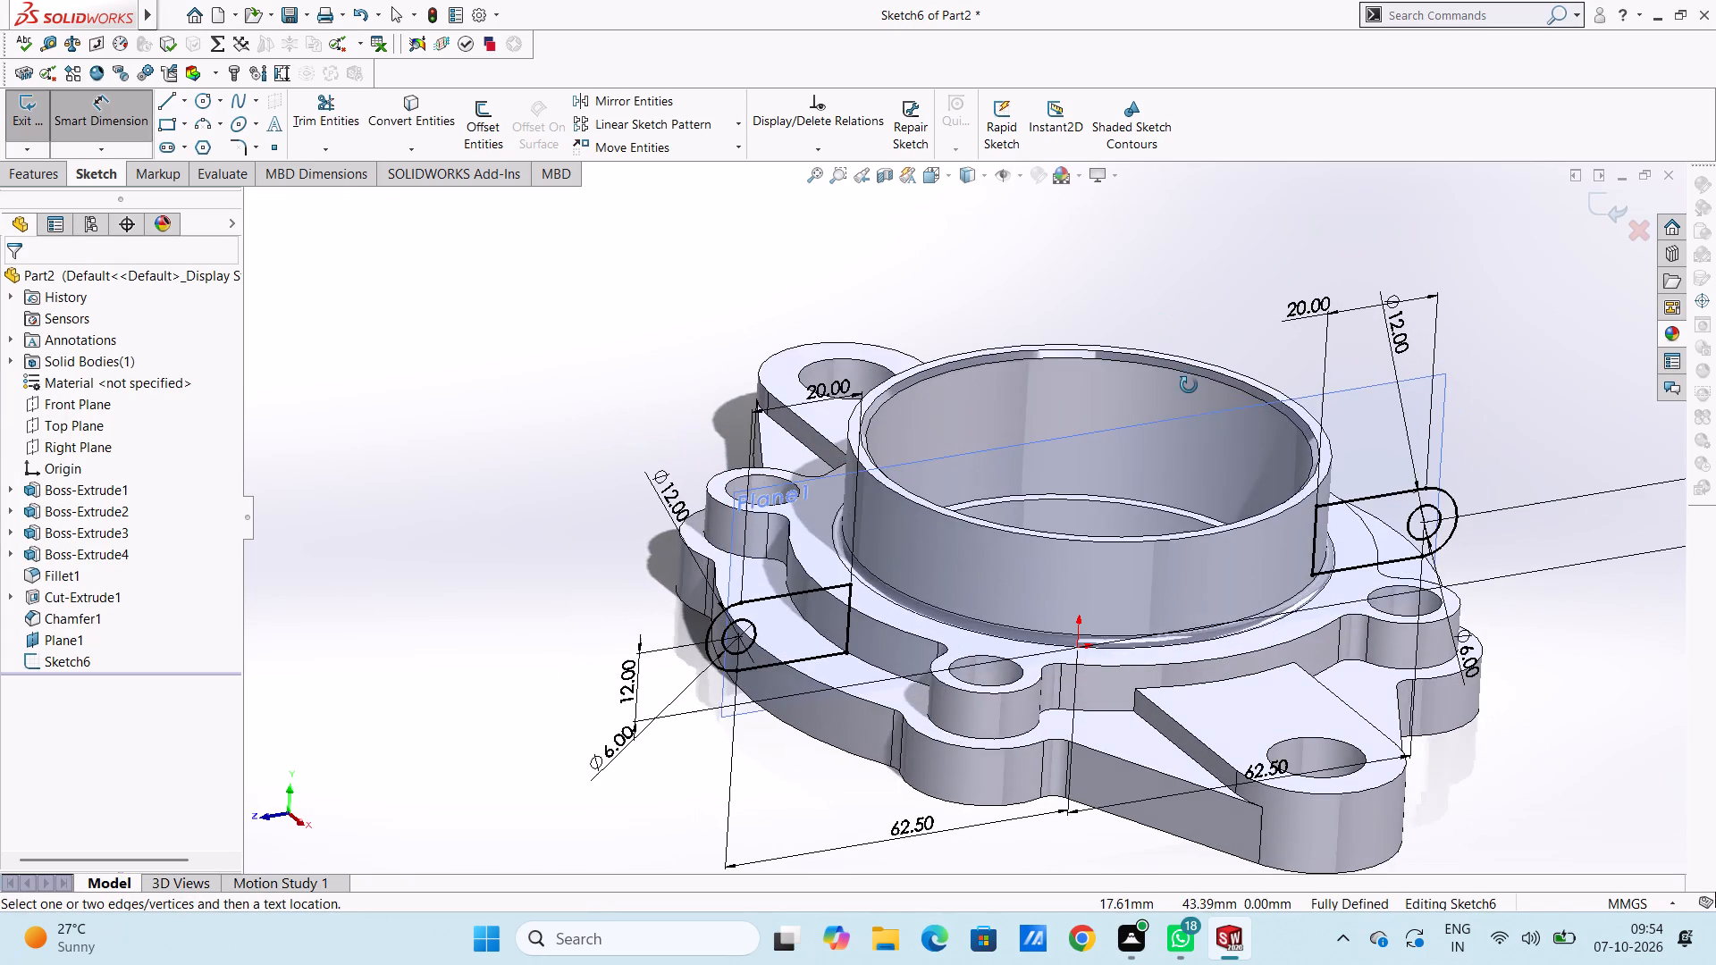
middle_drag(1189, 385, 1189, 386)
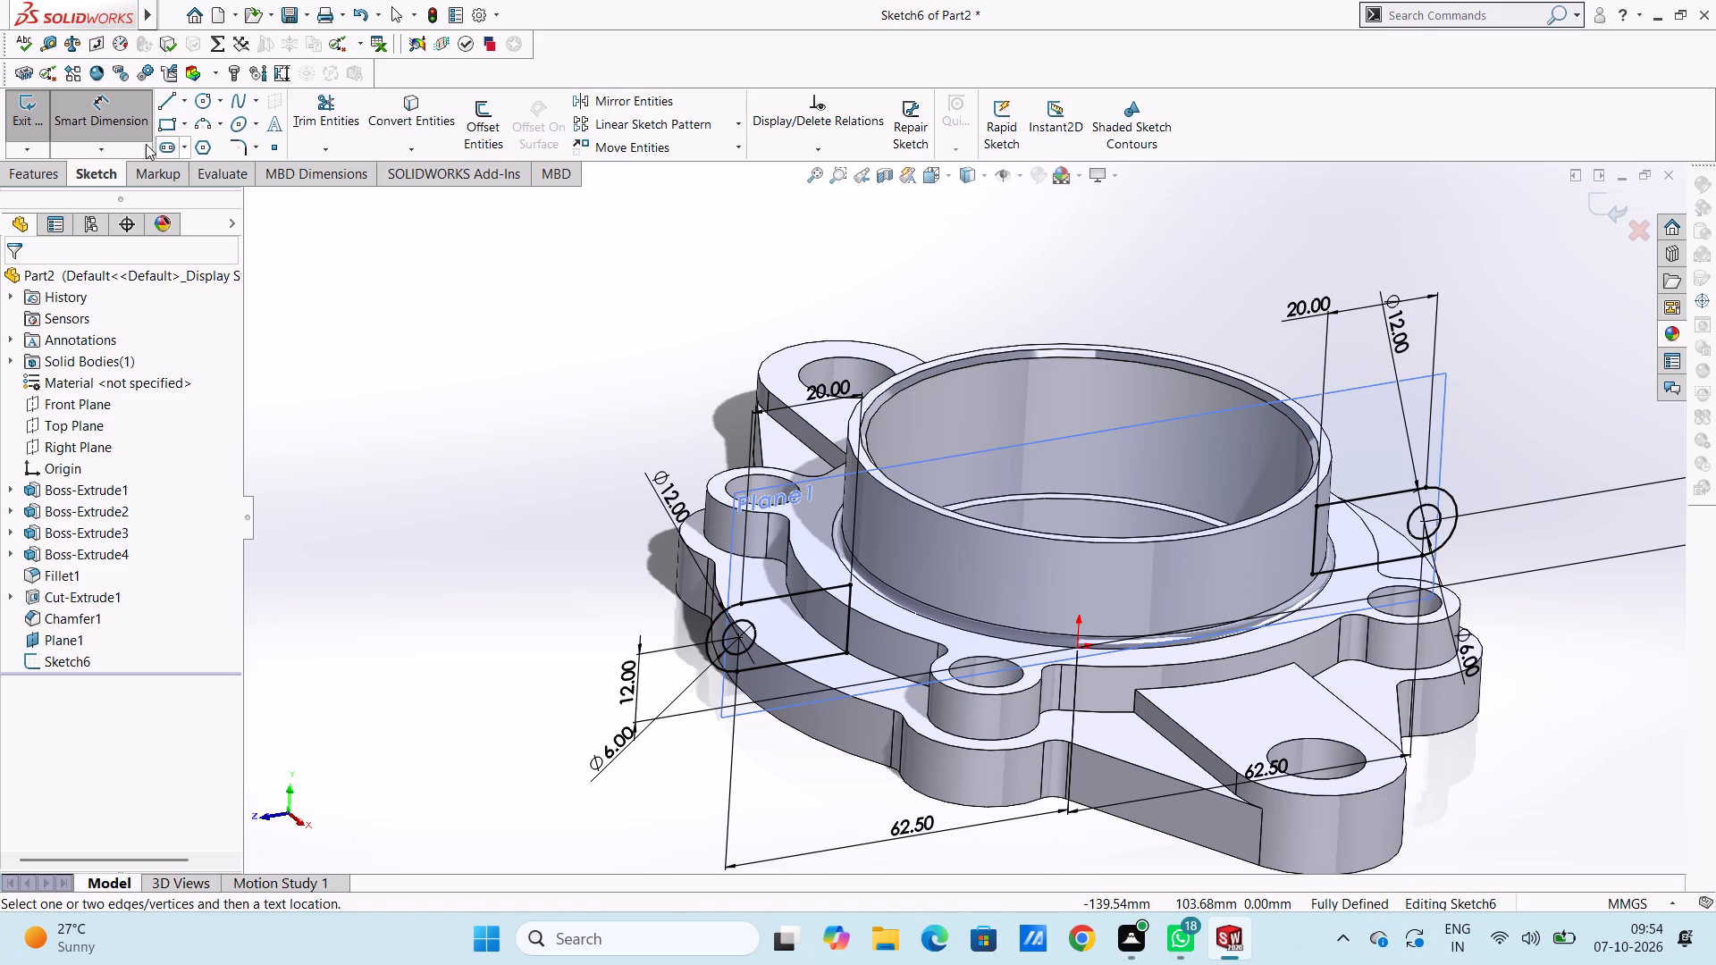
click(129, 120)
click(45, 165)
click(43, 127)
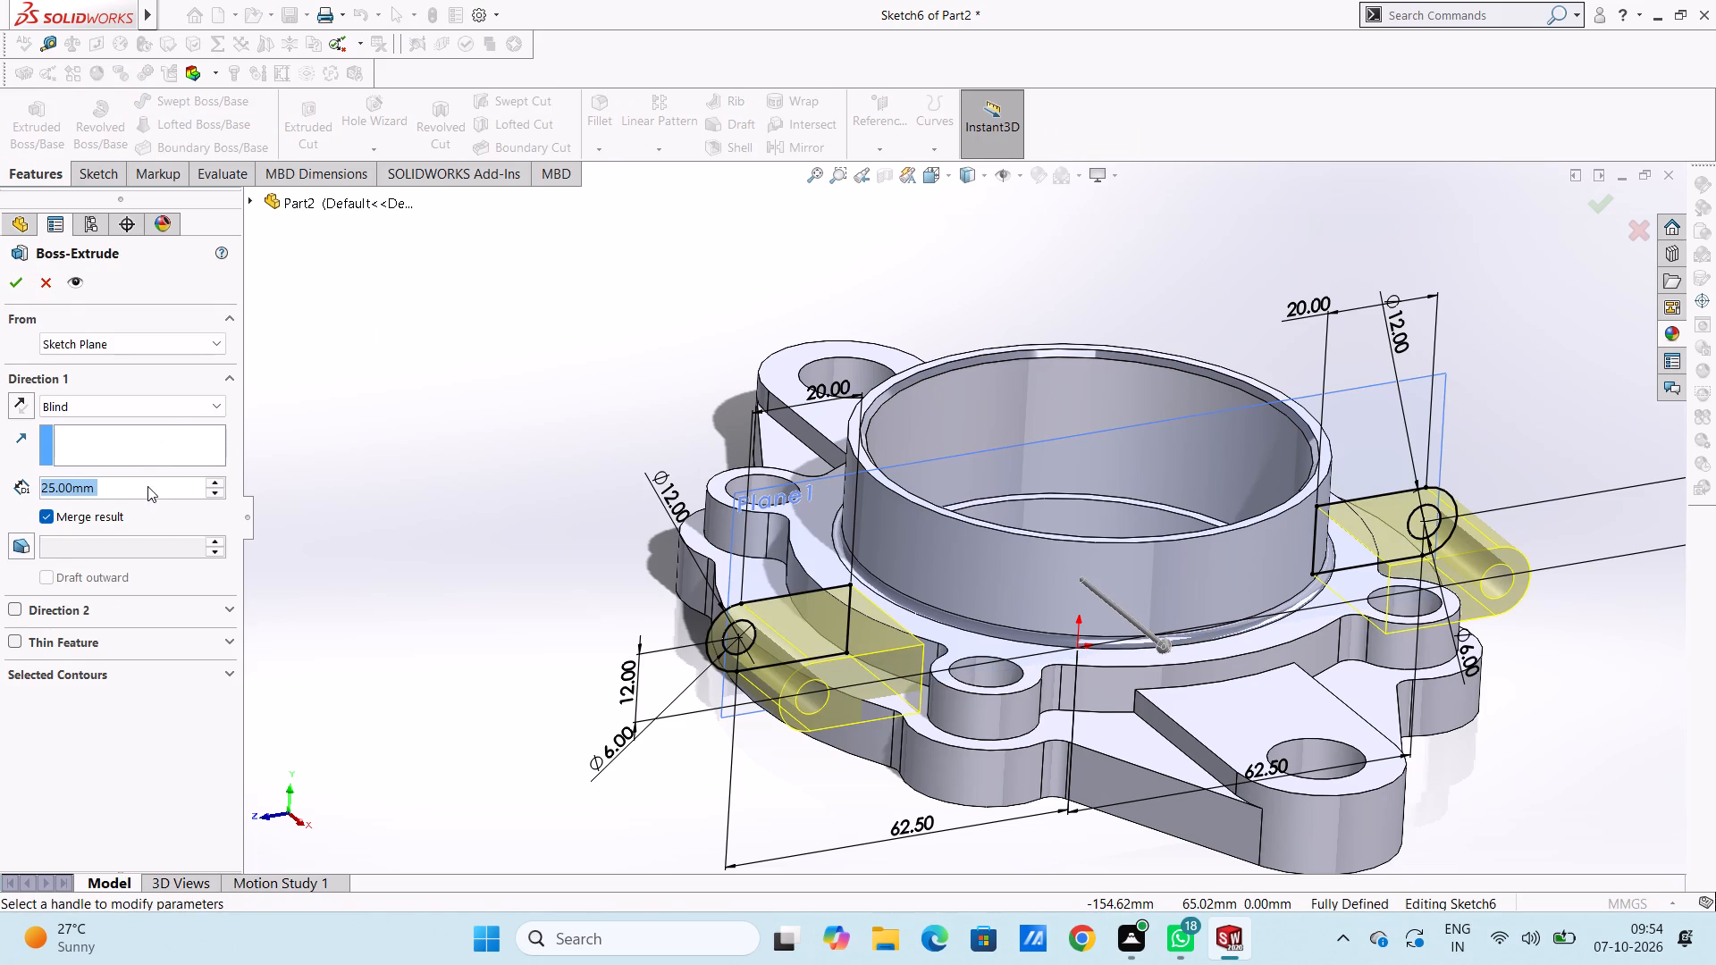
click(159, 401)
click(150, 532)
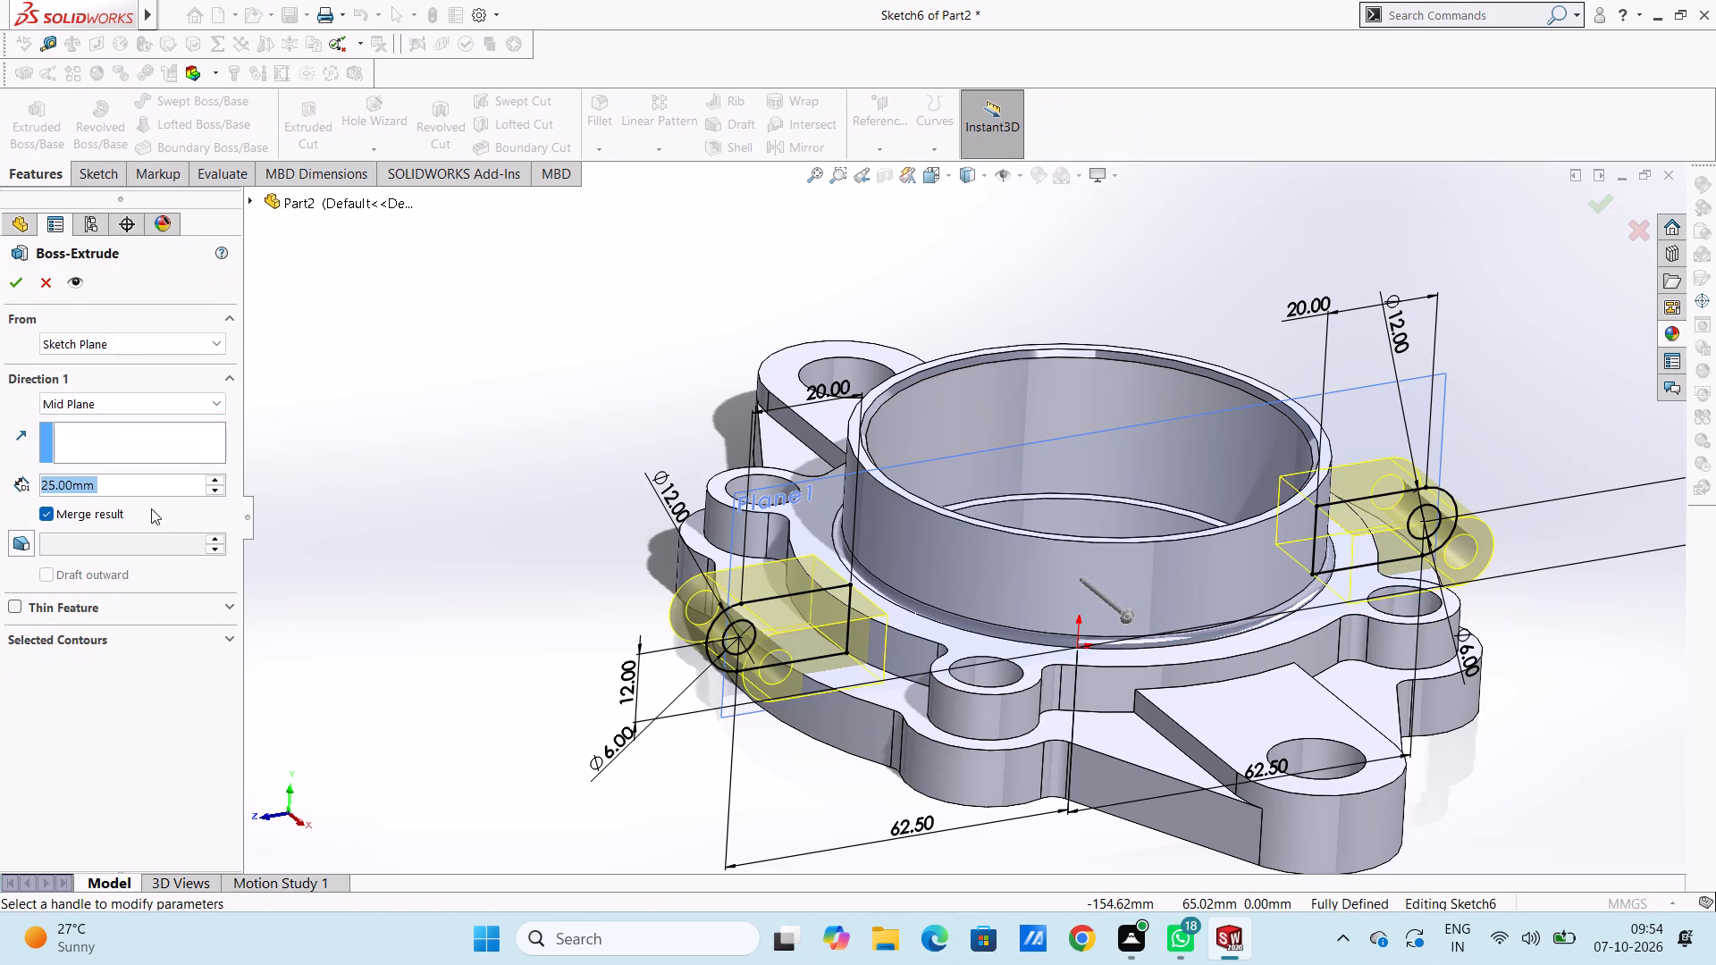
text(10)
key(Return)
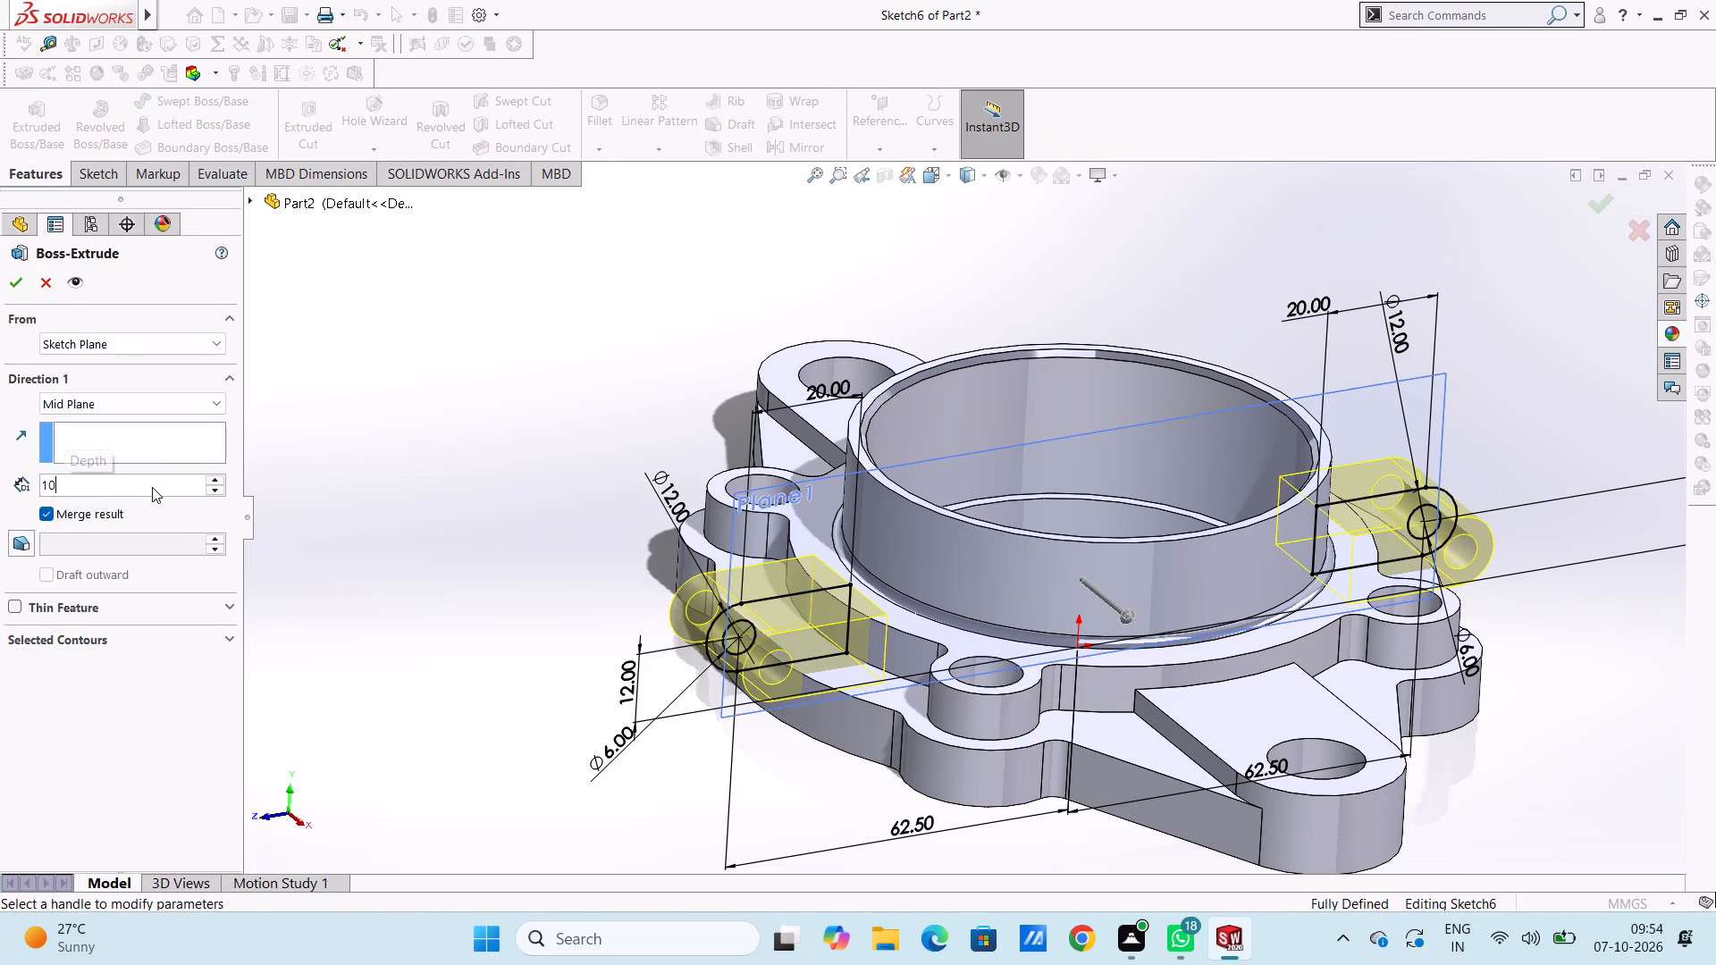
click(23, 289)
click(457, 444)
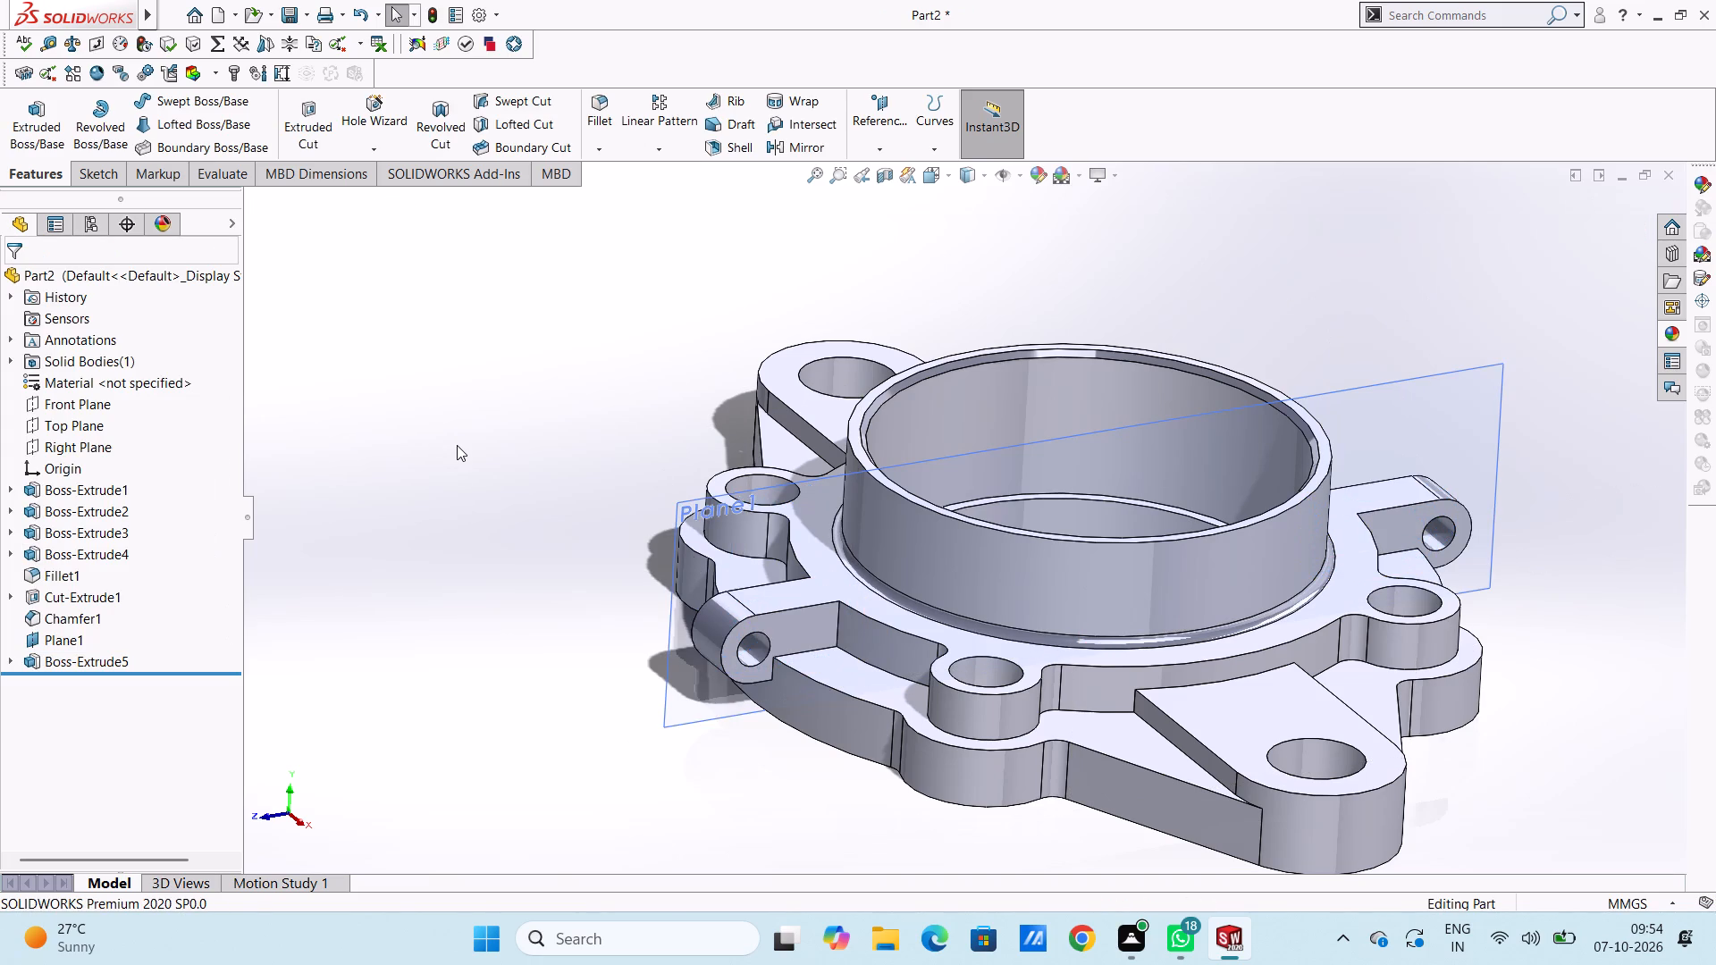
Hide Plane1.
click(66, 634)
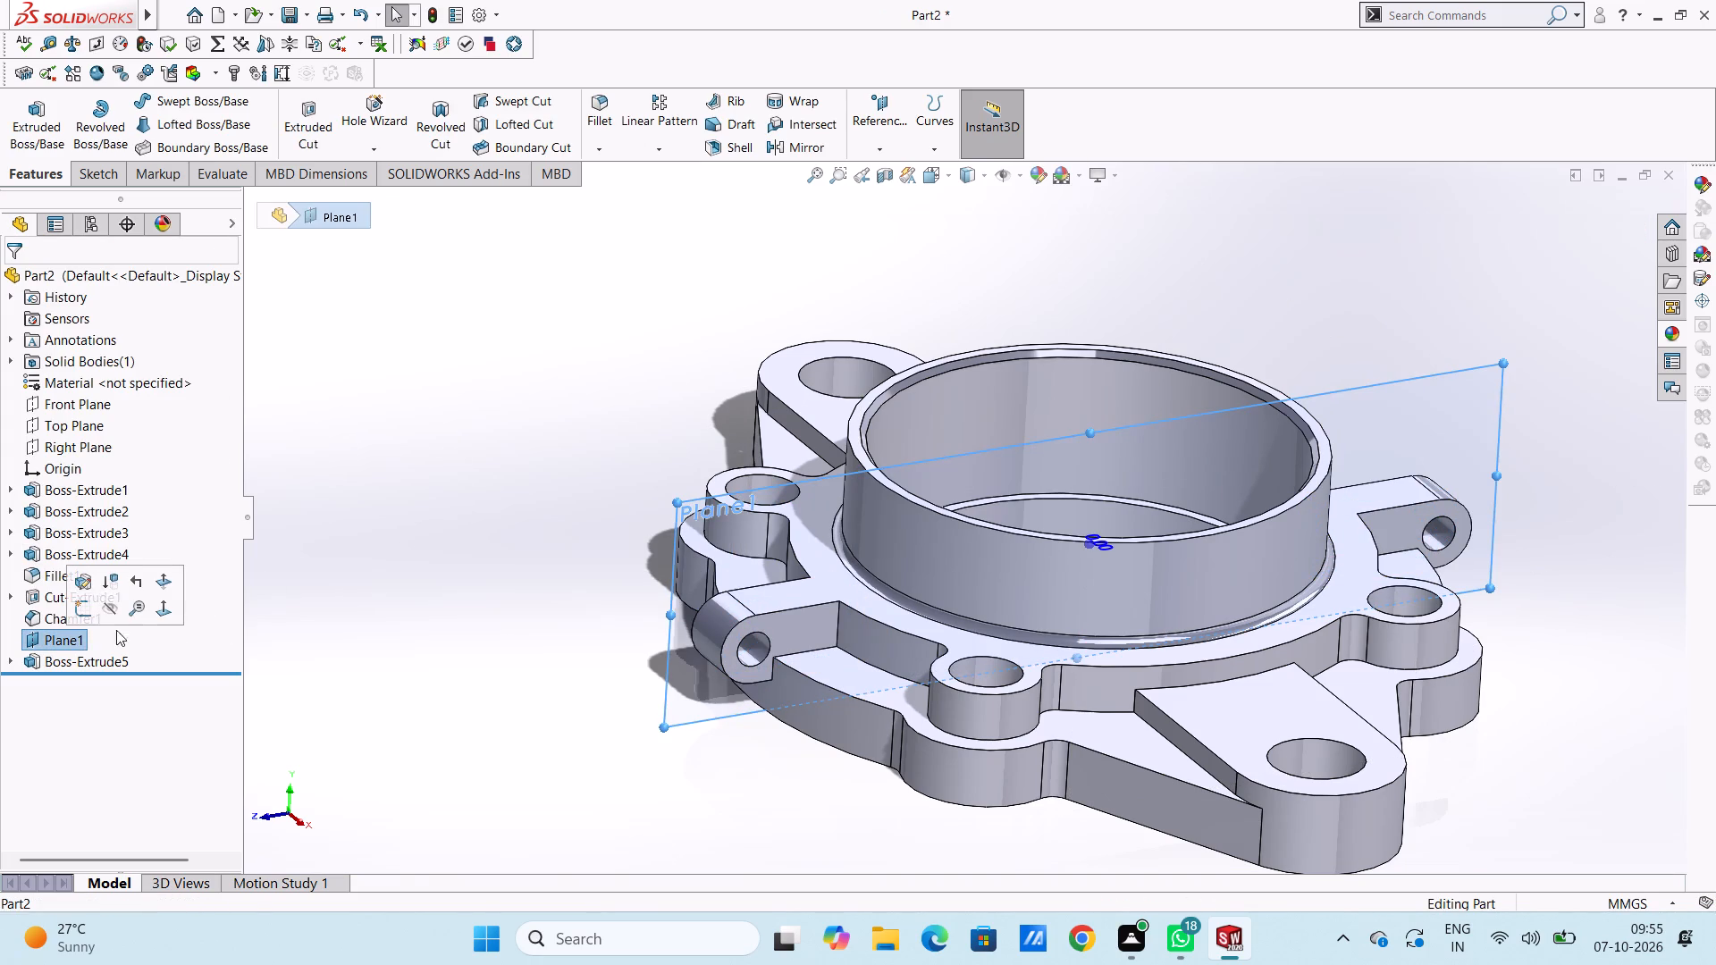
click(114, 612)
click(368, 626)
Examine the housing and its two extruded side lugs from several viewing angles.
middle_drag(489, 637, 467, 568)
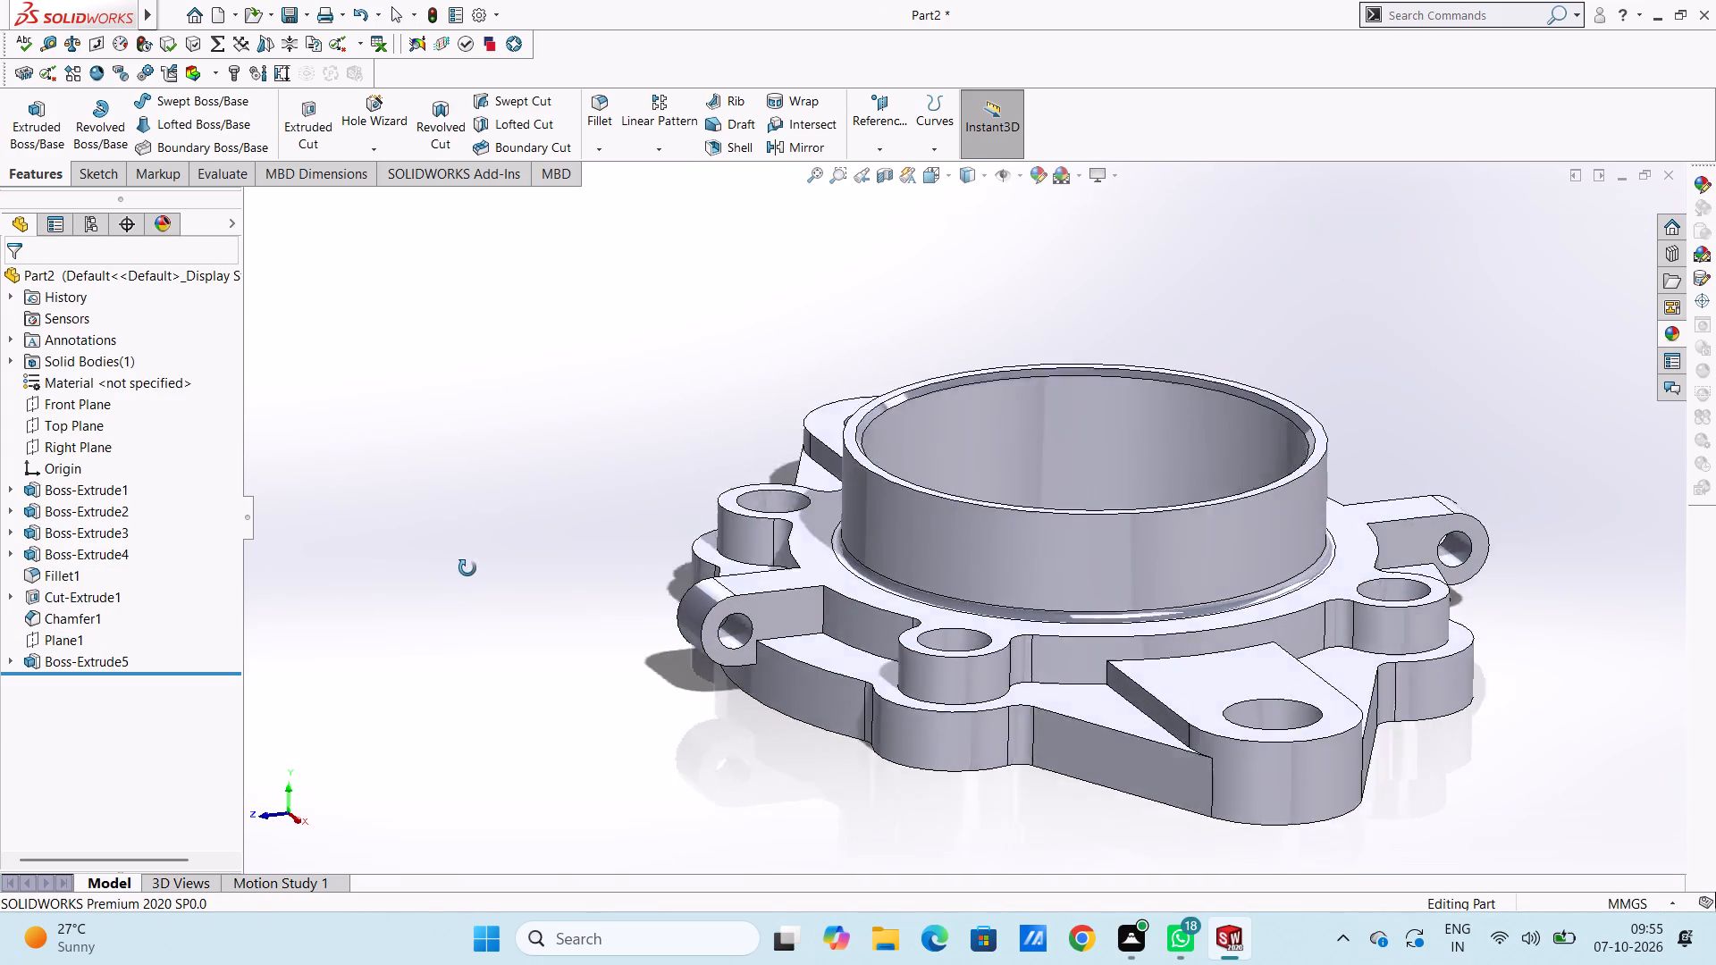
middle_drag(467, 568, 457, 652)
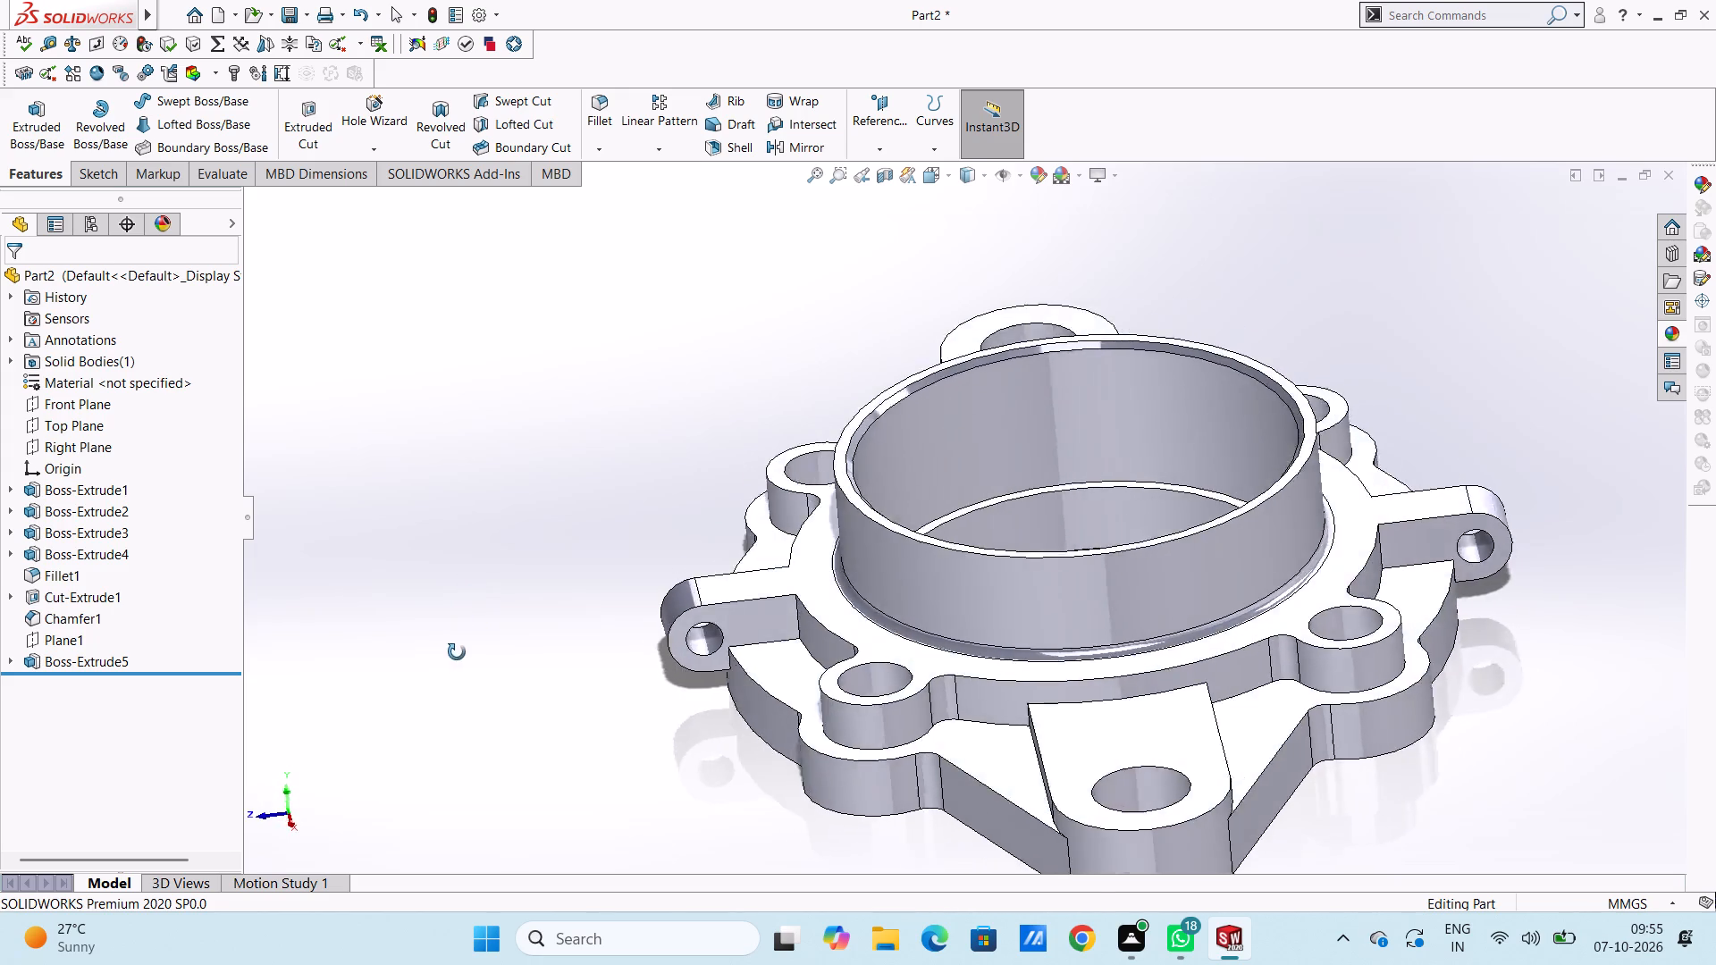
middle_drag(457, 652, 504, 644)
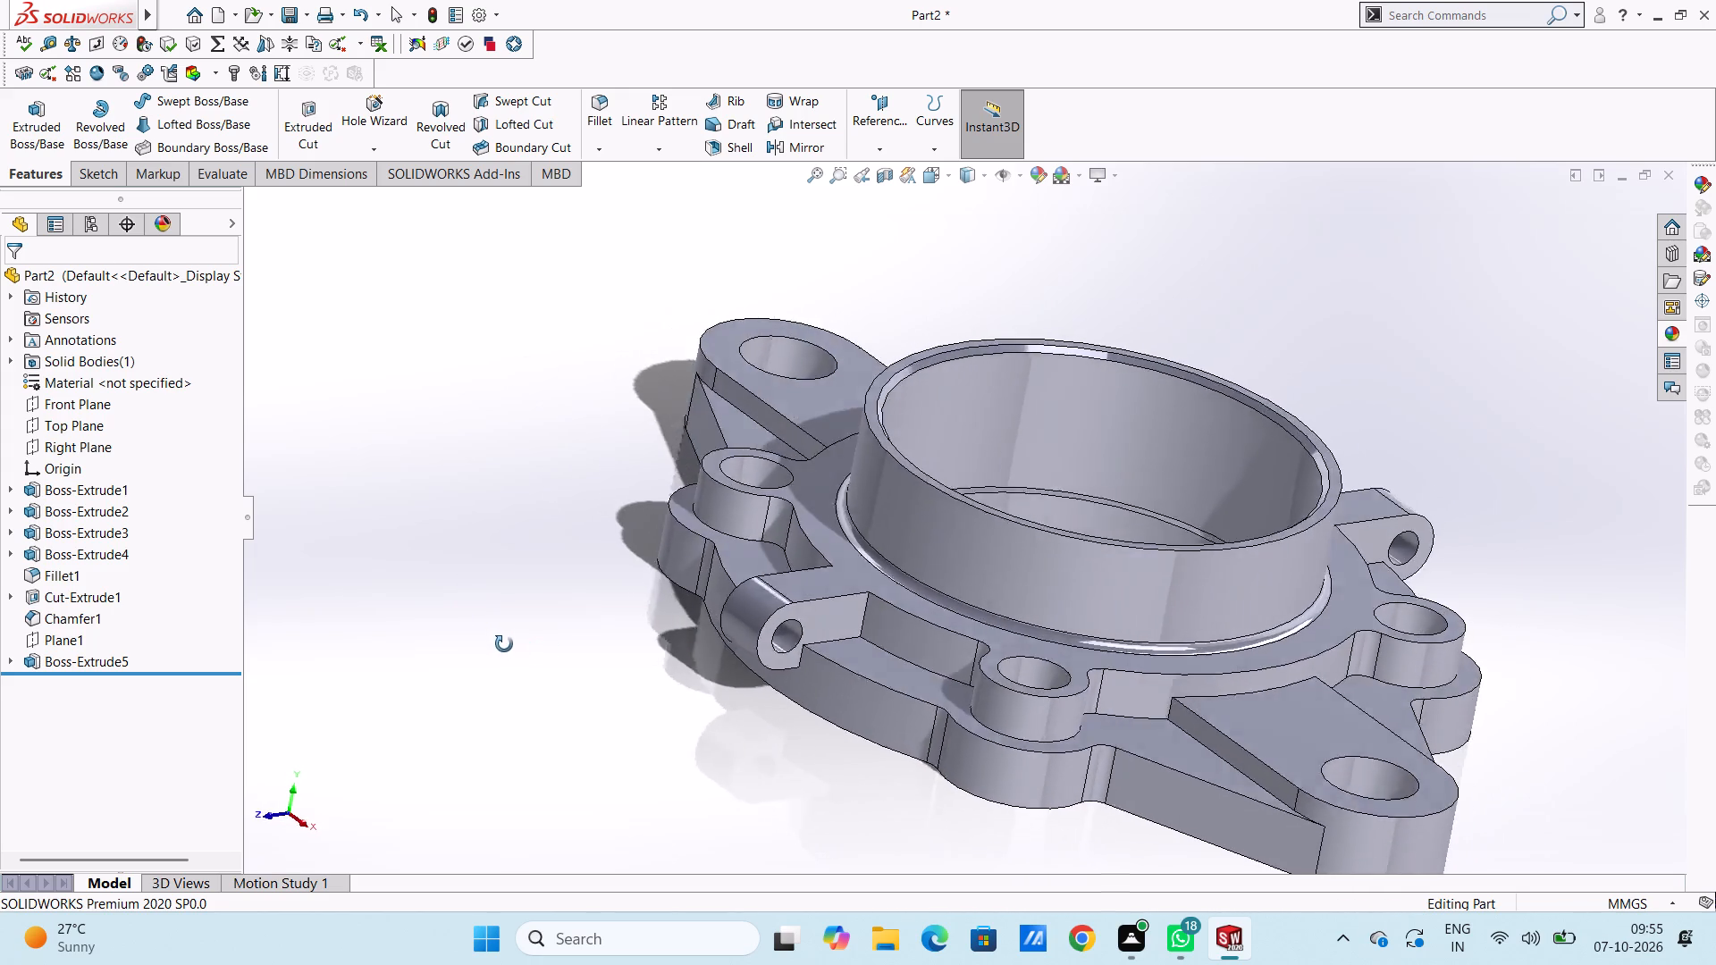
middle_drag(504, 644, 537, 556)
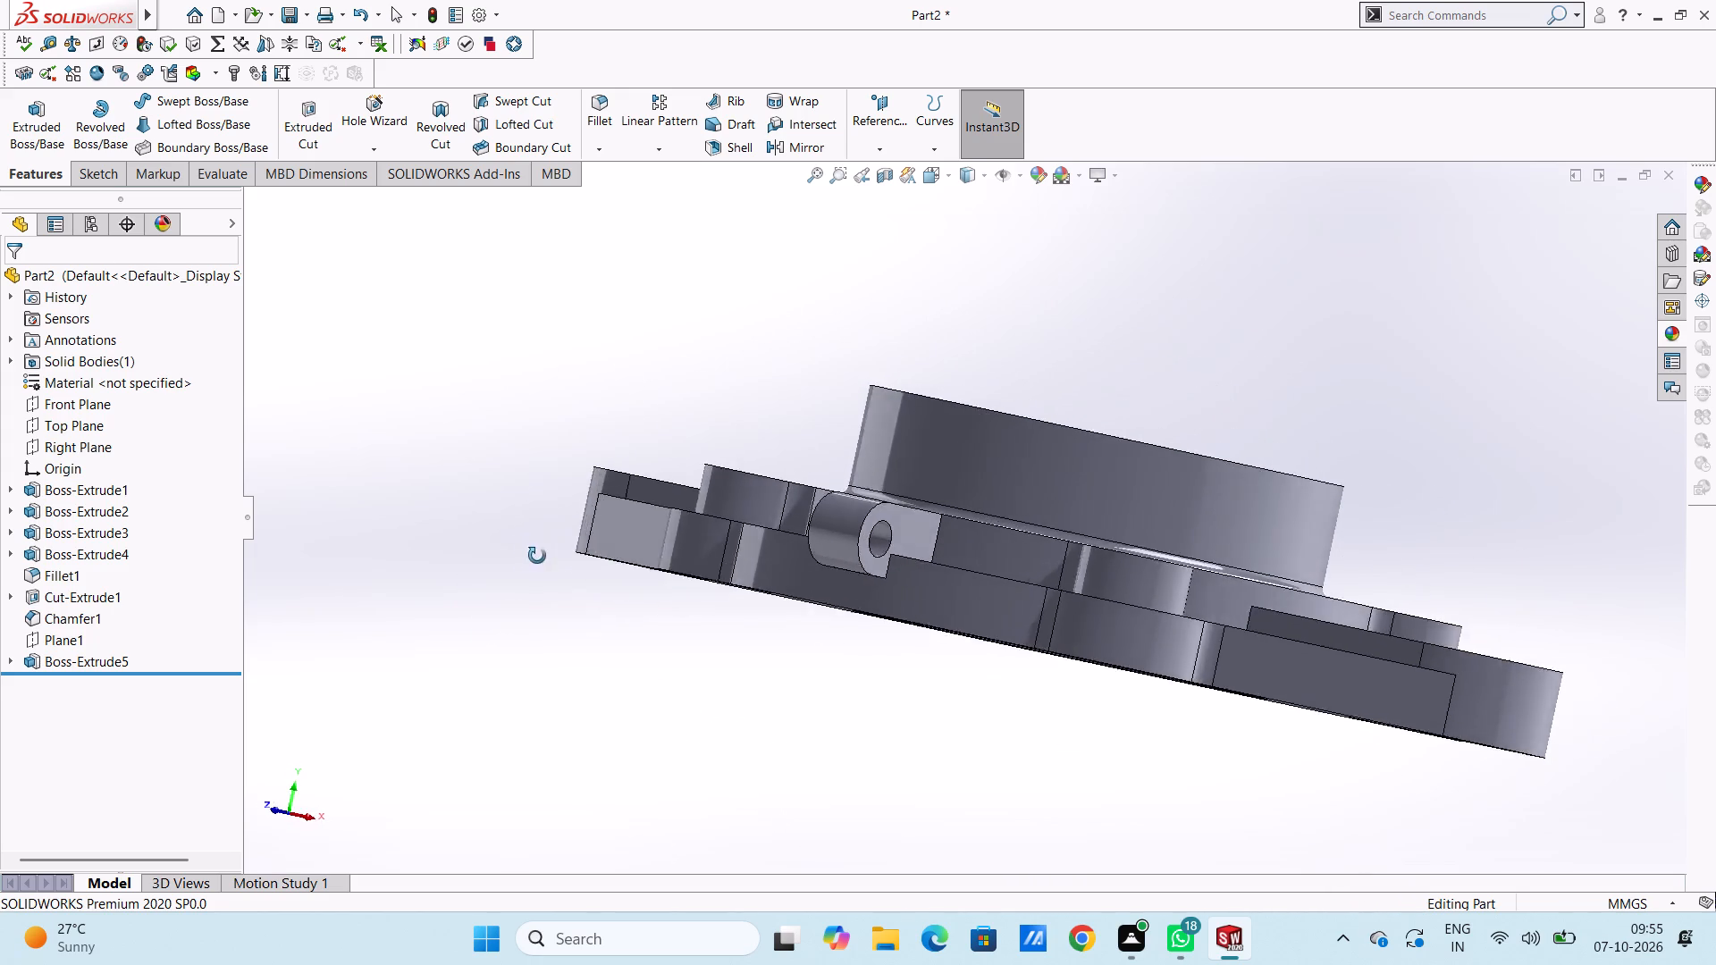
middle_drag(537, 556, 452, 620)
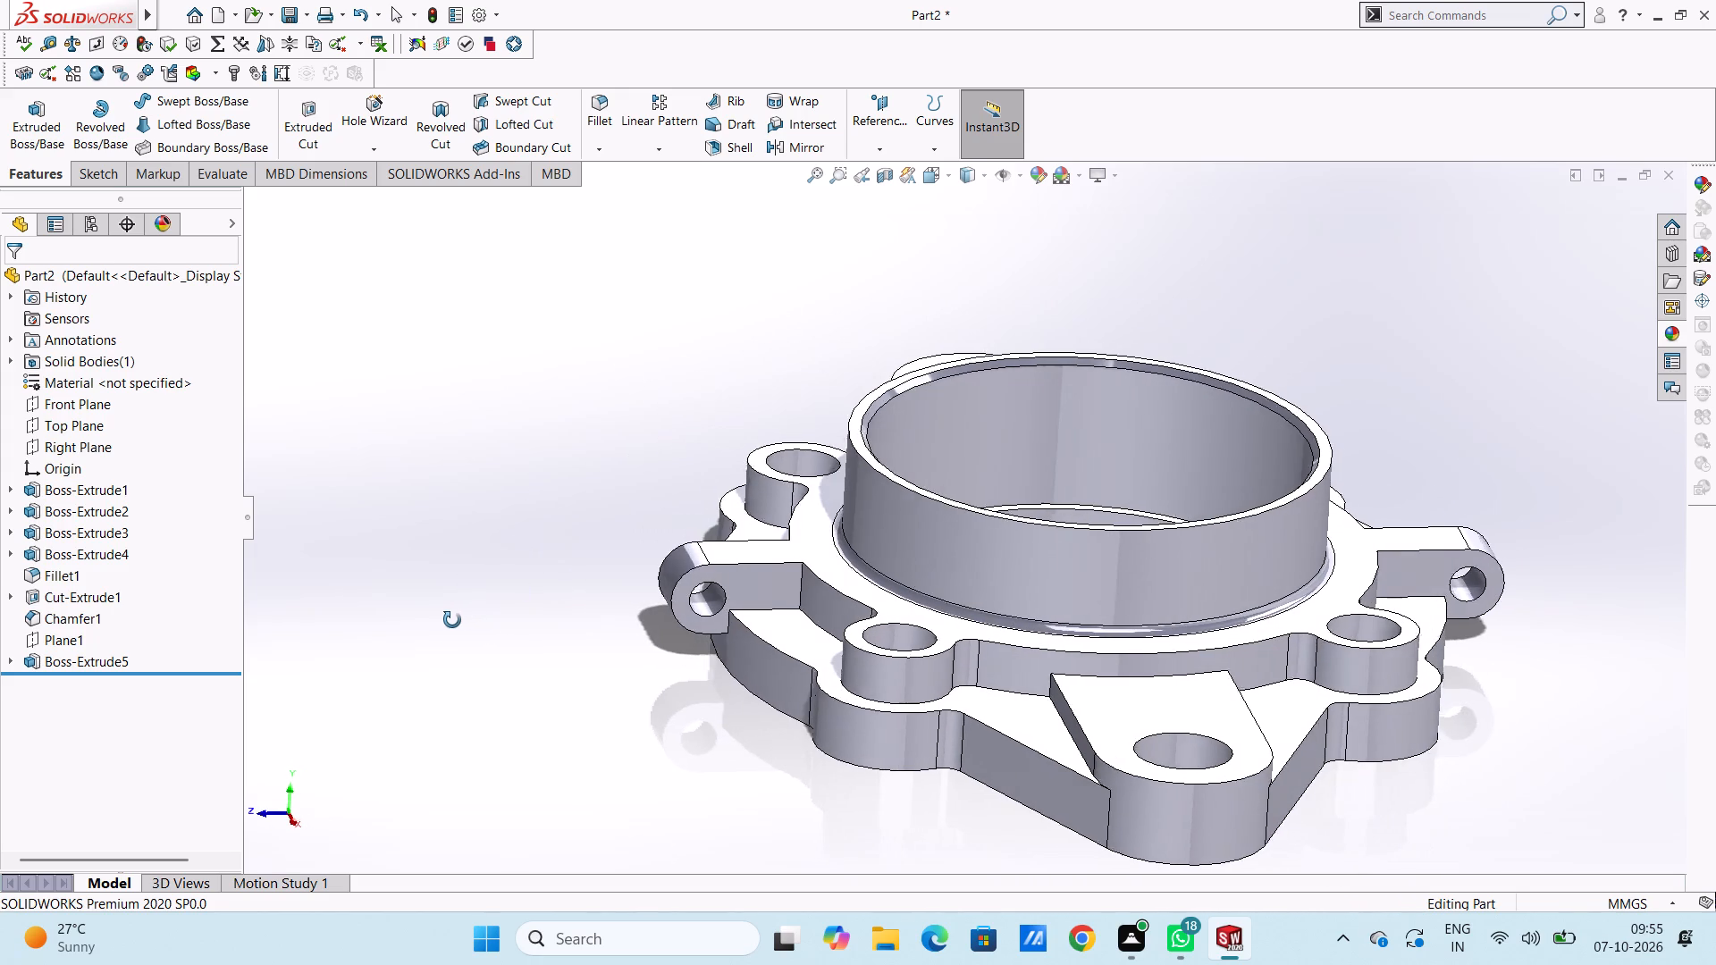
middle_drag(452, 620, 436, 622)
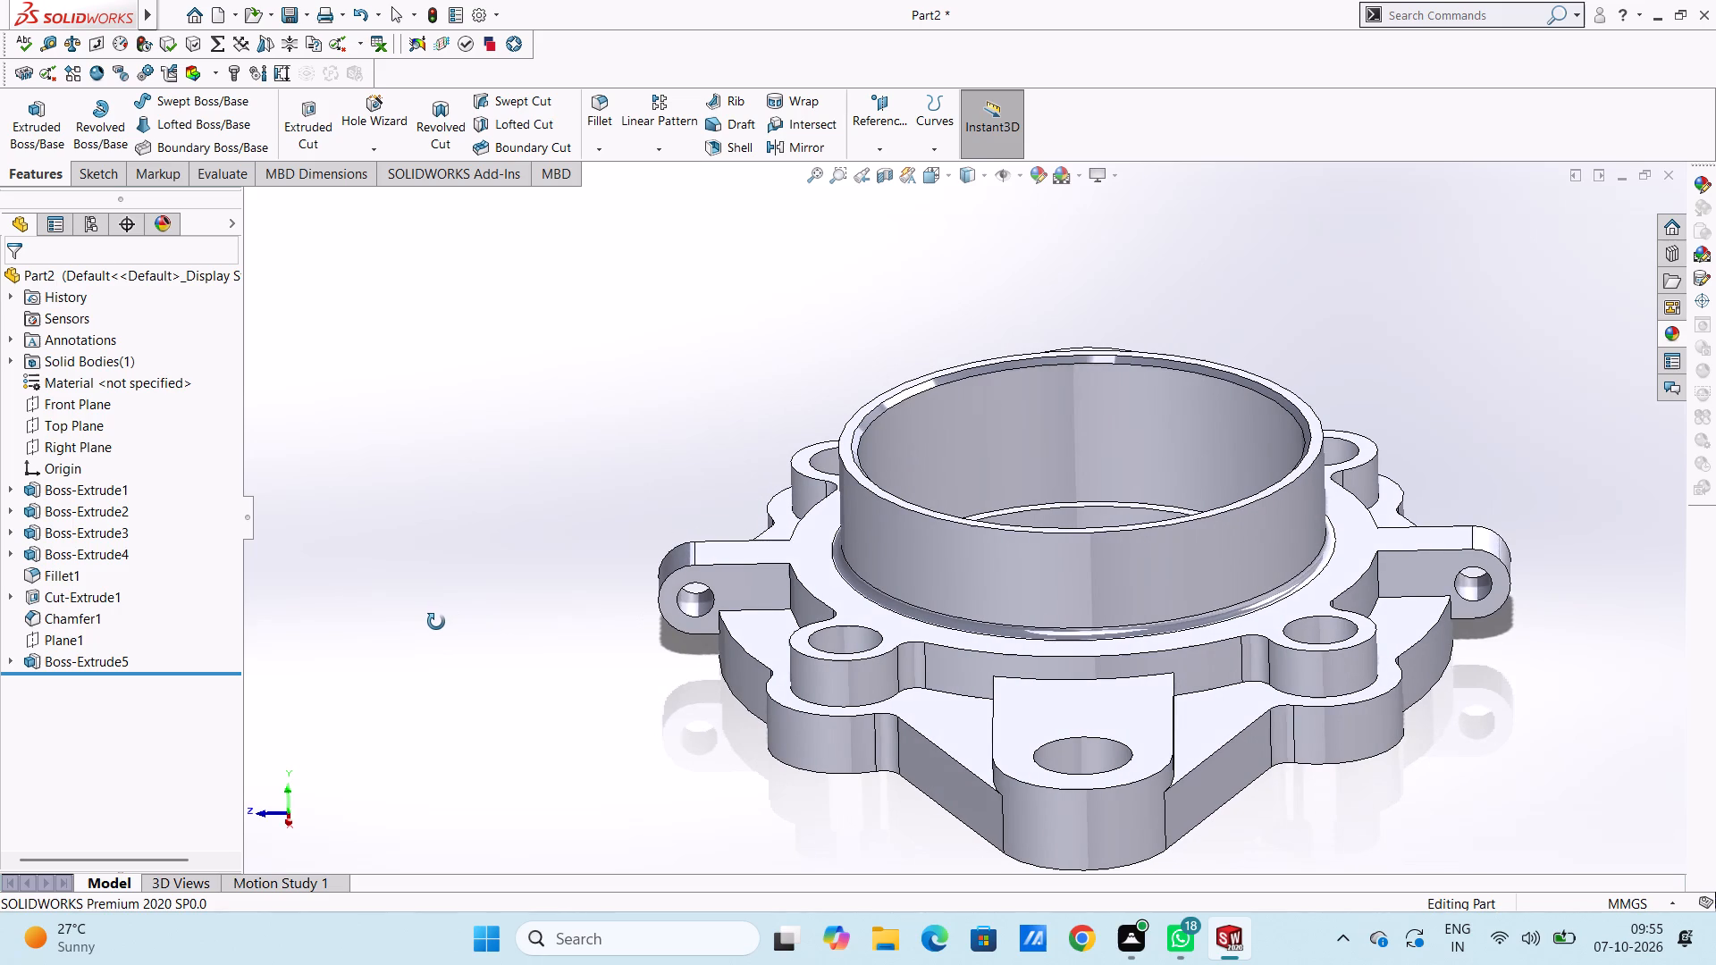
middle_drag(436, 622, 413, 625)
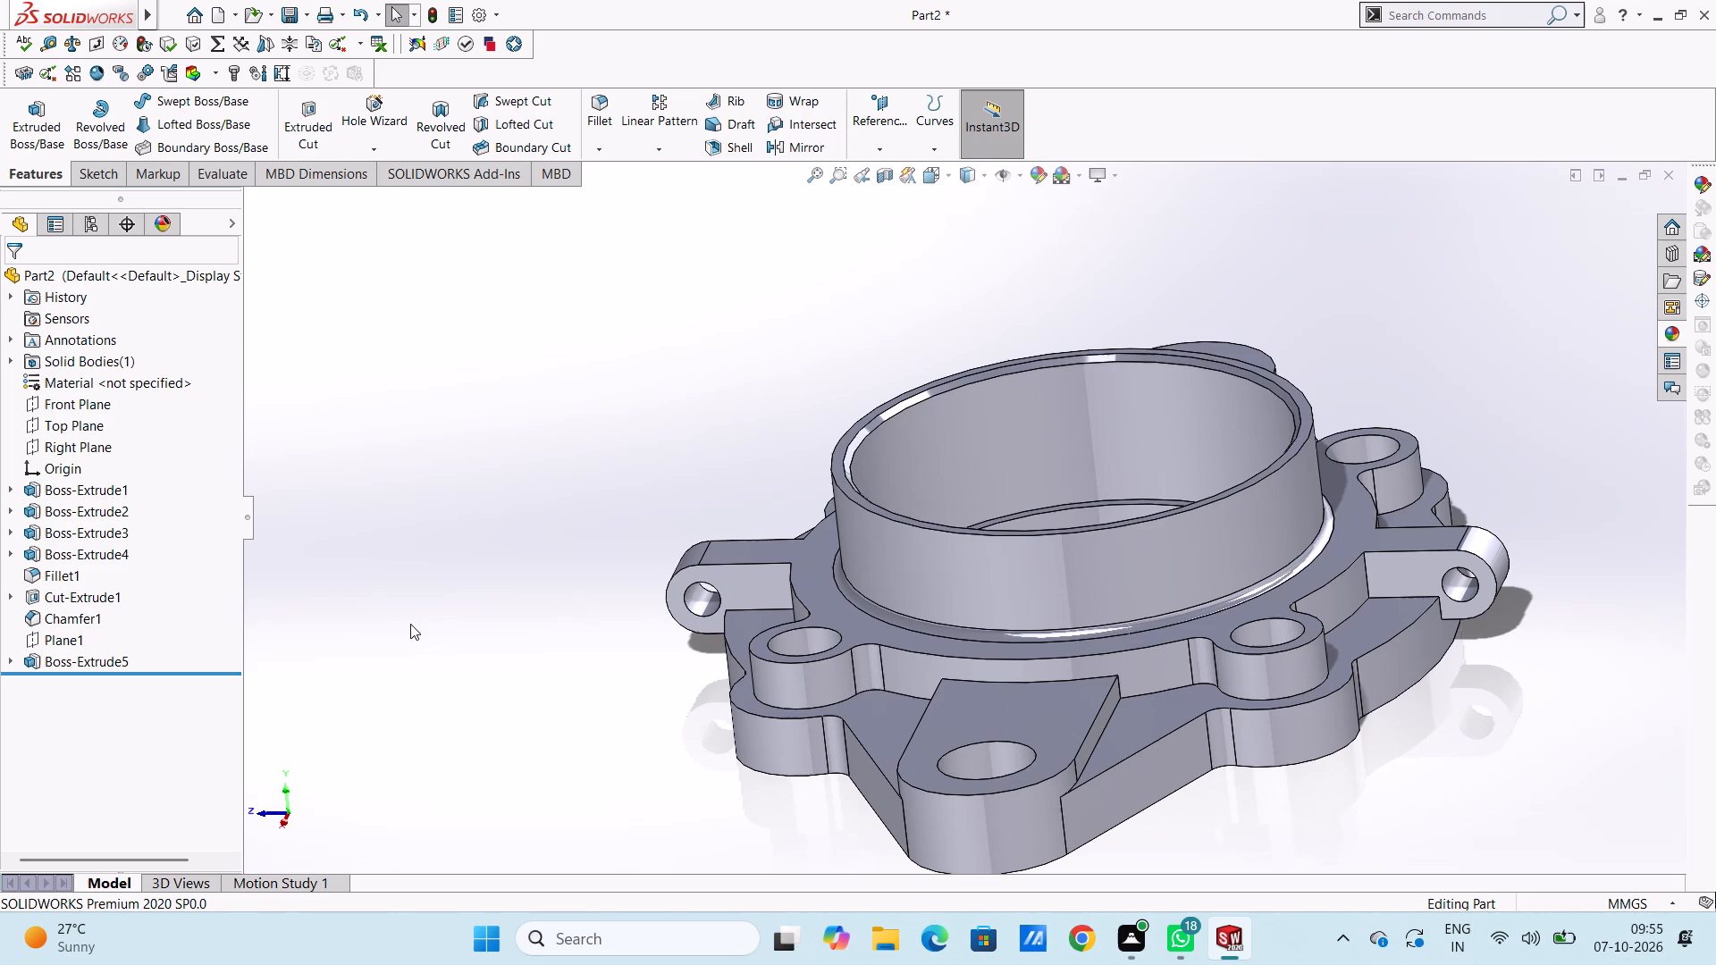
middle_drag(514, 640, 532, 597)
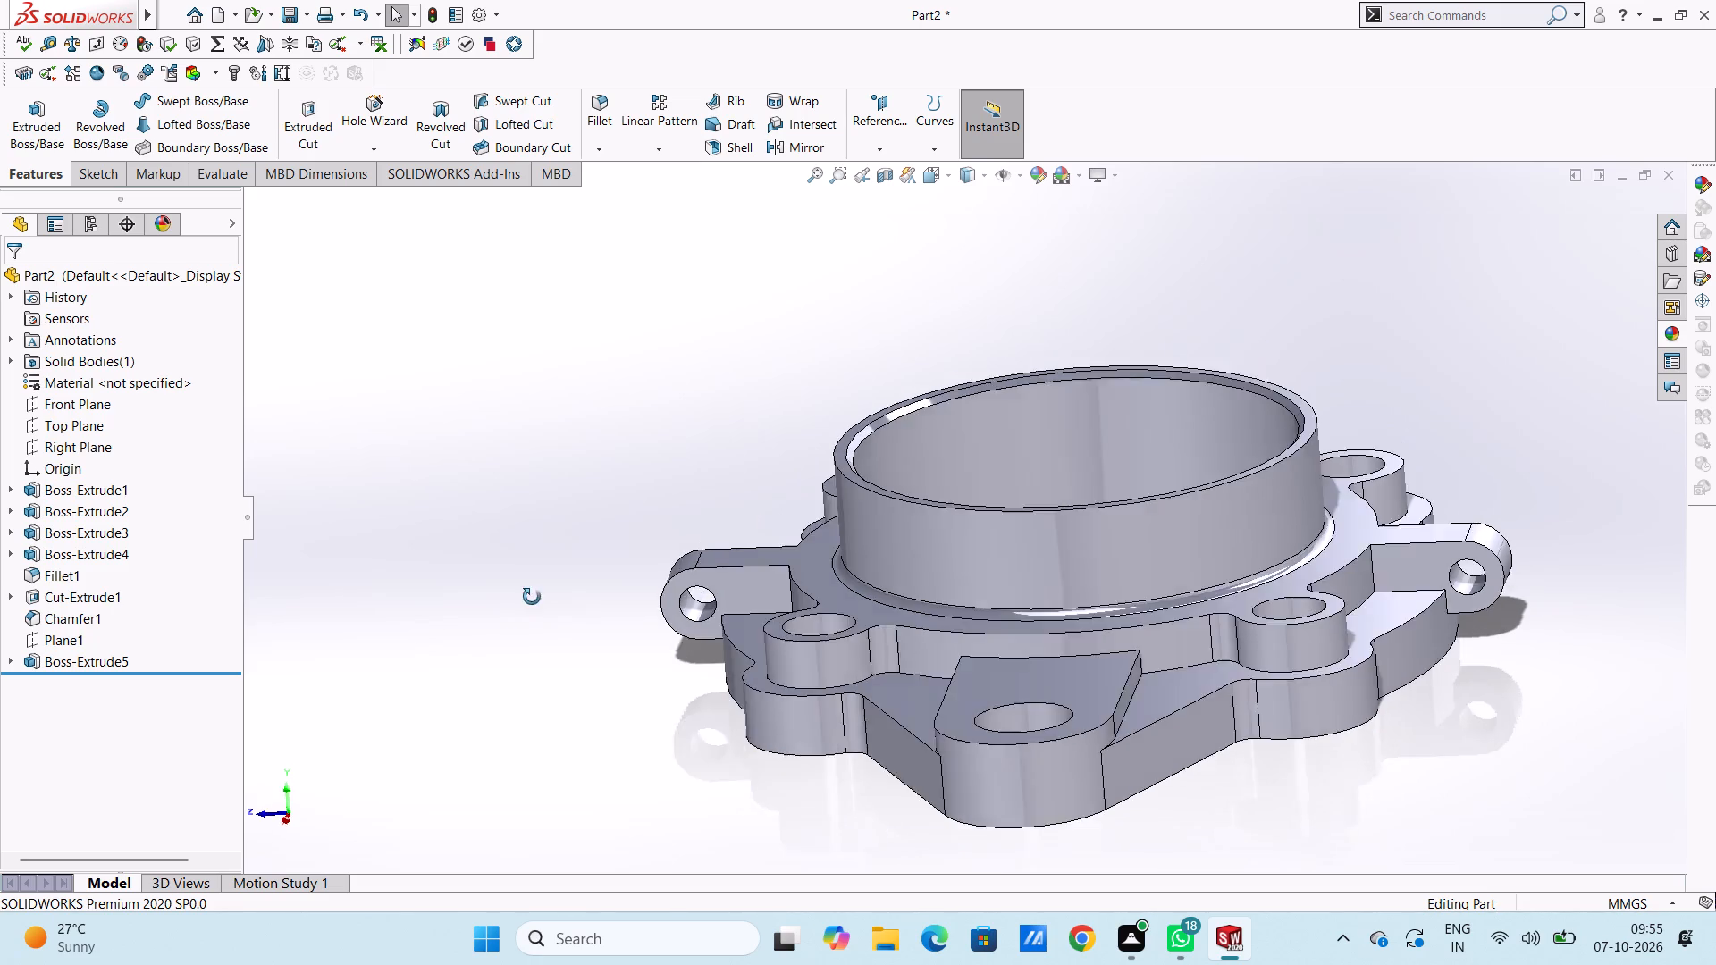
Examine the housing, its flange and side lugs from low, oblique and isometric viewing angles.
middle_drag(532, 597, 543, 553)
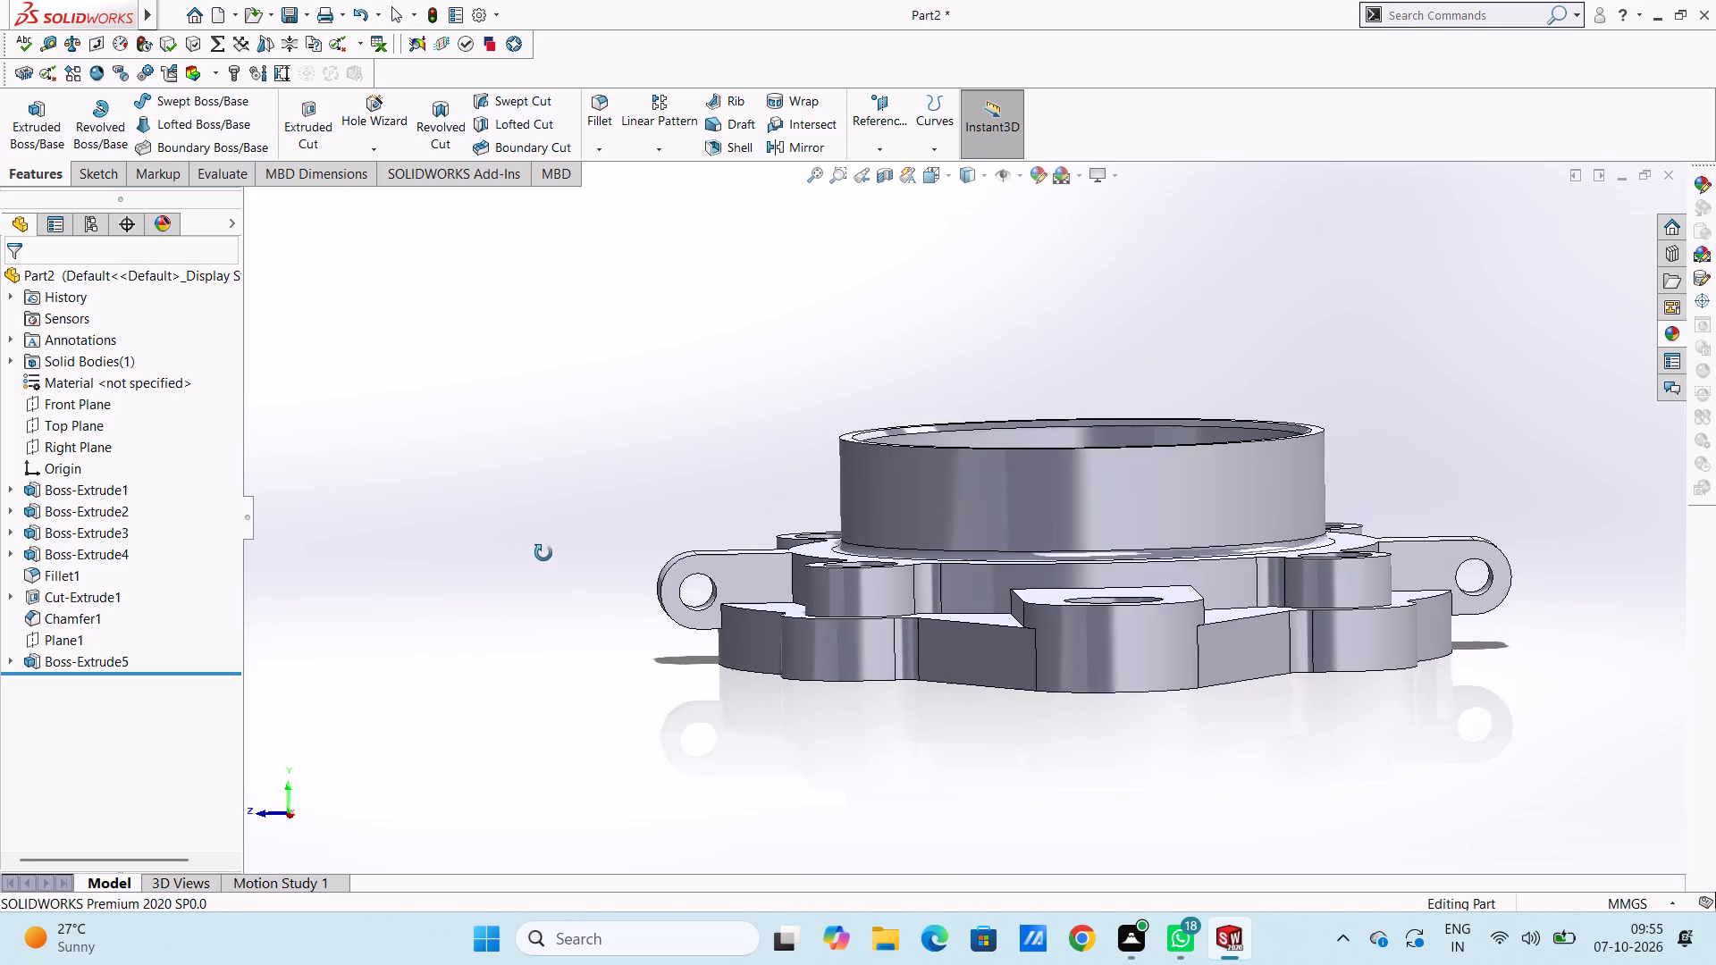
middle_drag(543, 553, 536, 541)
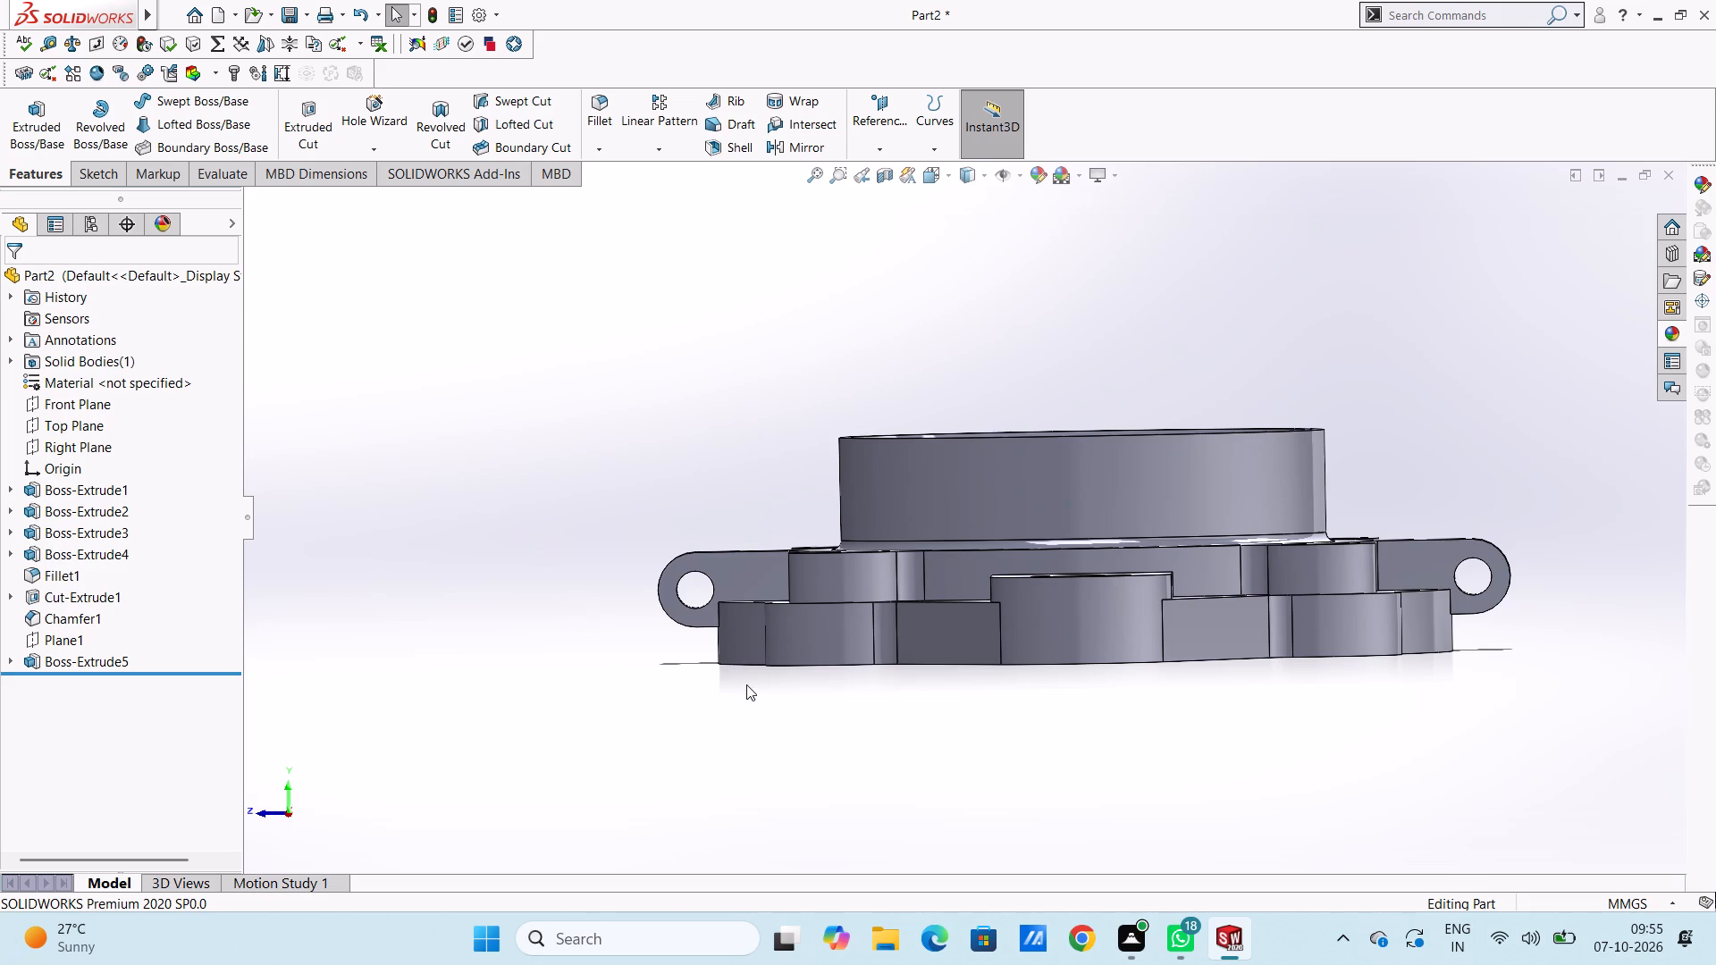
scroll(746, 684, down, 4)
scroll(764, 639, up, 2)
middle_drag(921, 661, 928, 665)
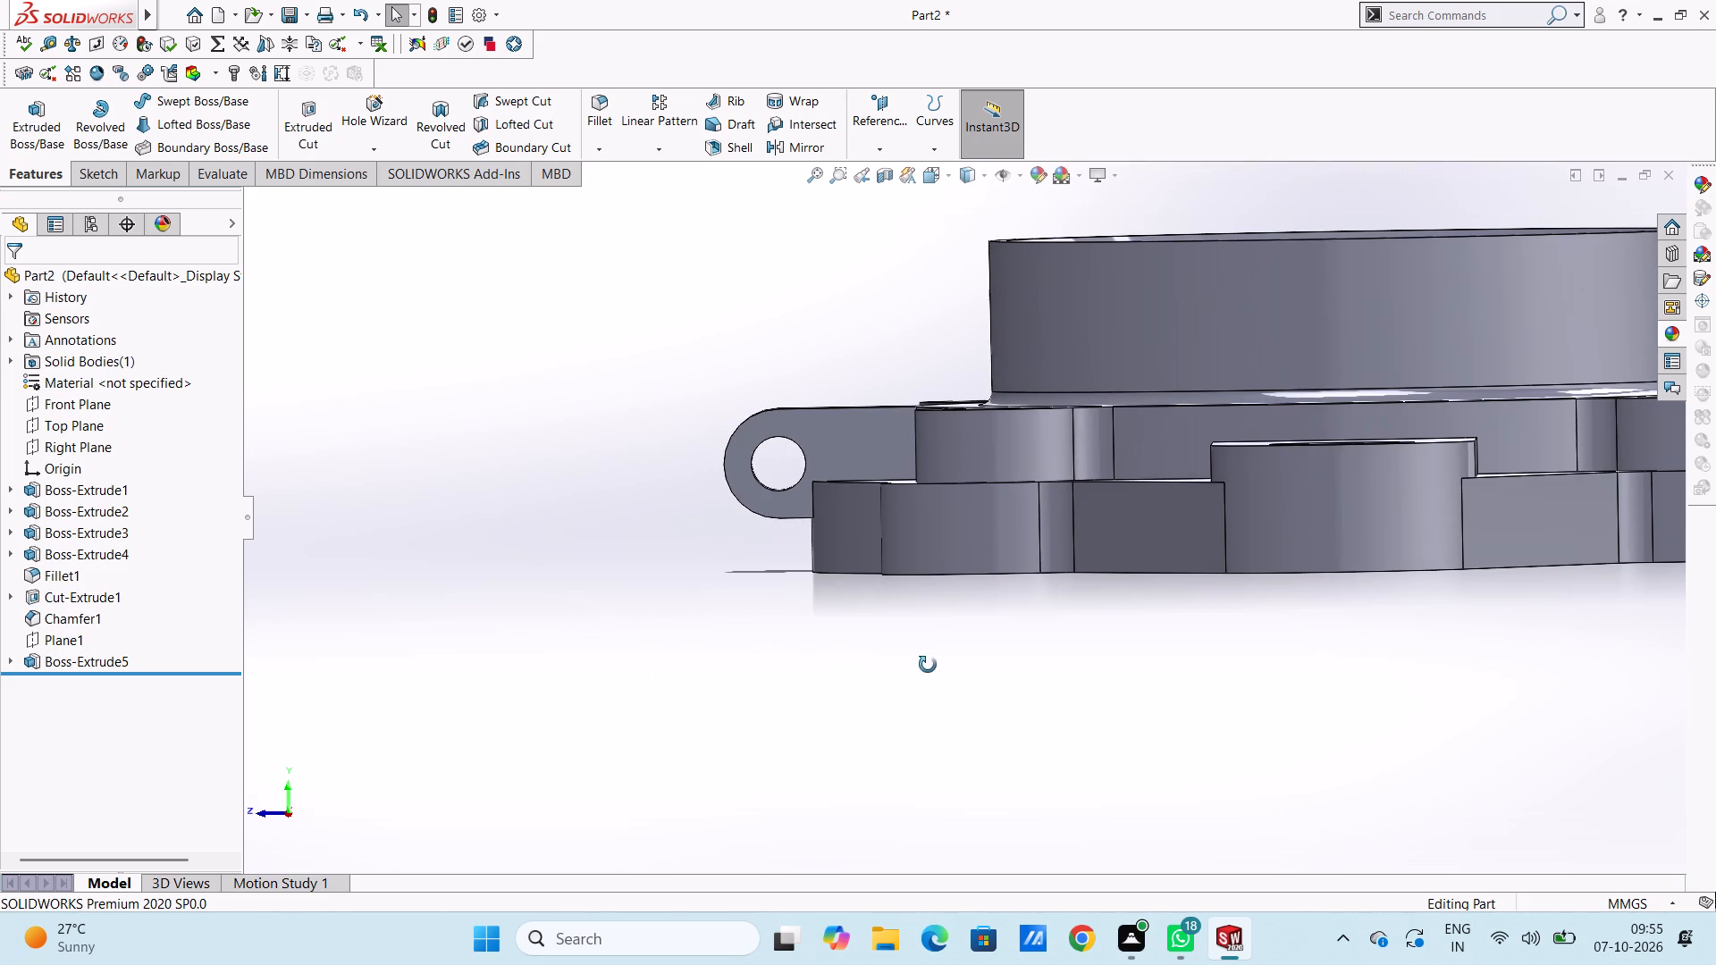
middle_drag(928, 665, 916, 679)
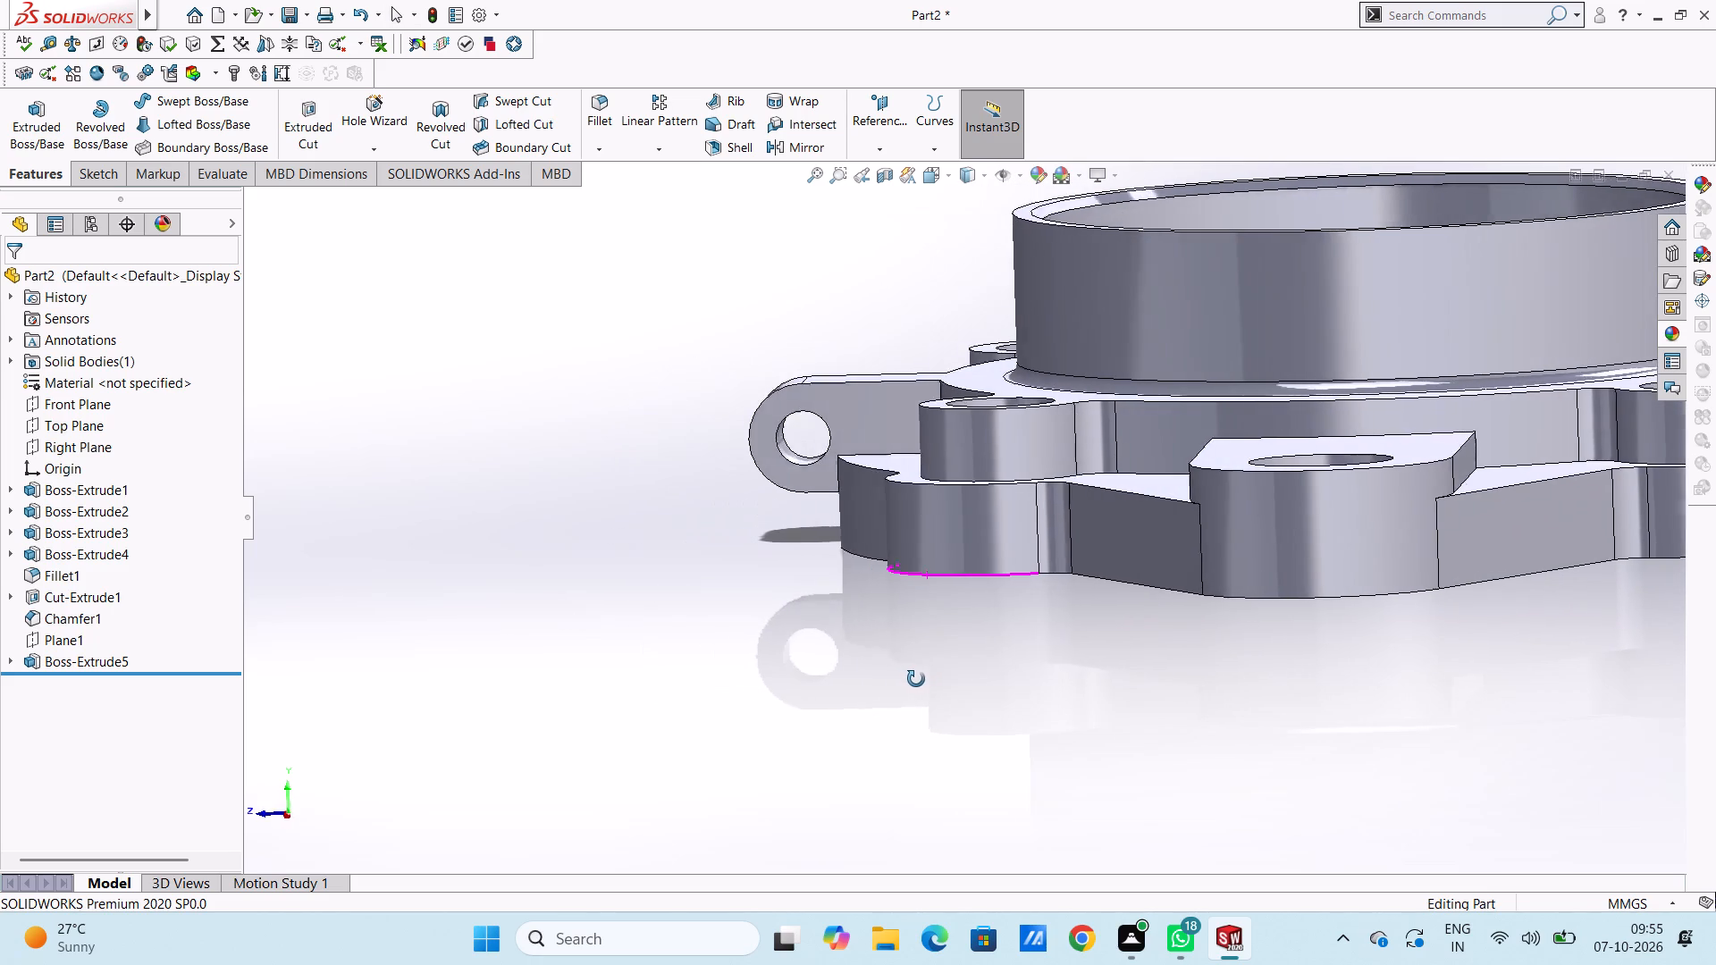
middle_drag(916, 679, 942, 659)
scroll(938, 658, up, 5)
middle_drag(1044, 672, 981, 727)
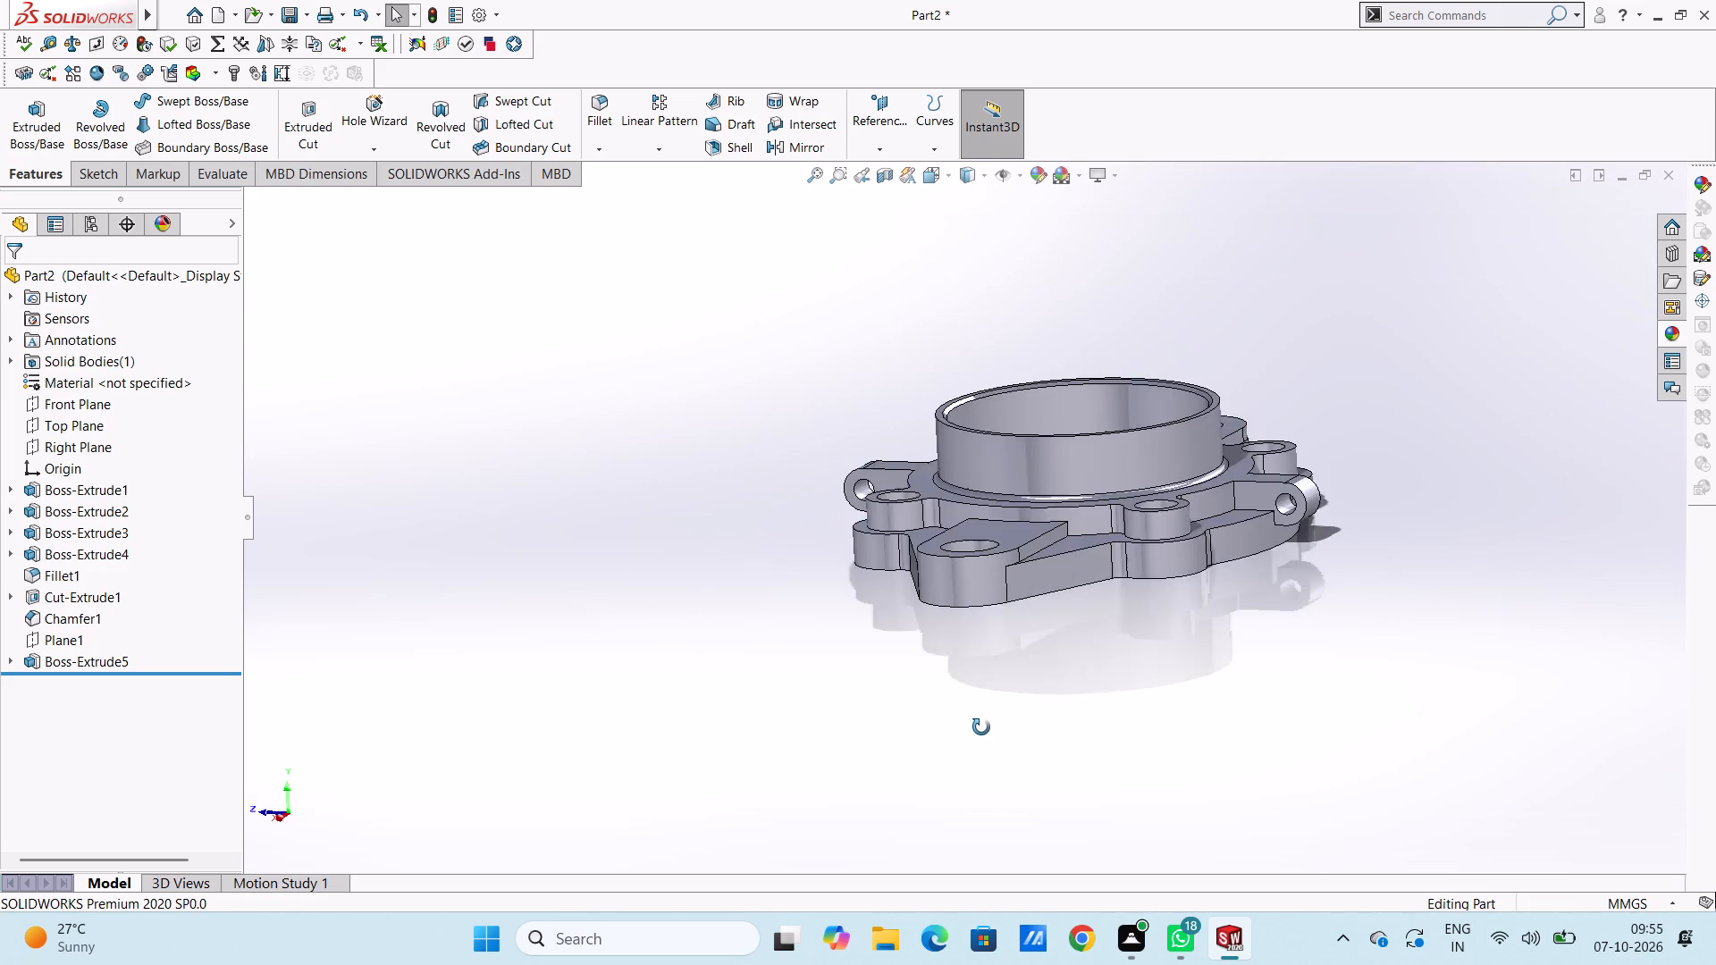
middle_drag(981, 727, 992, 740)
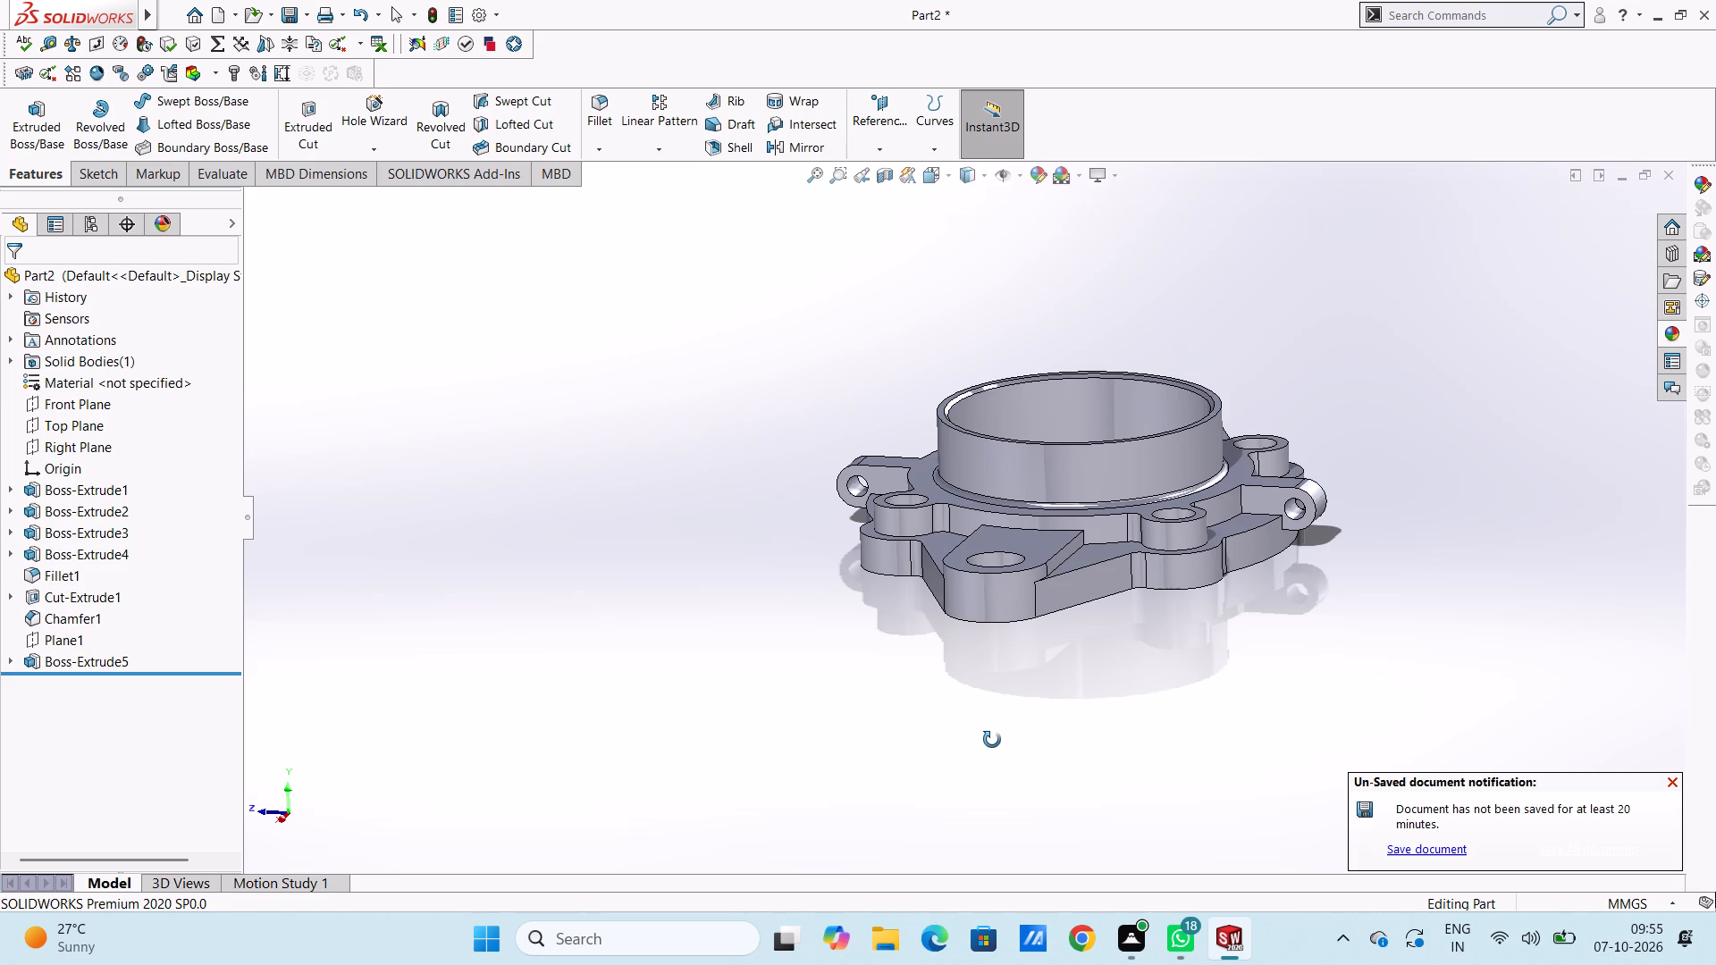
middle_drag(992, 740, 1026, 706)
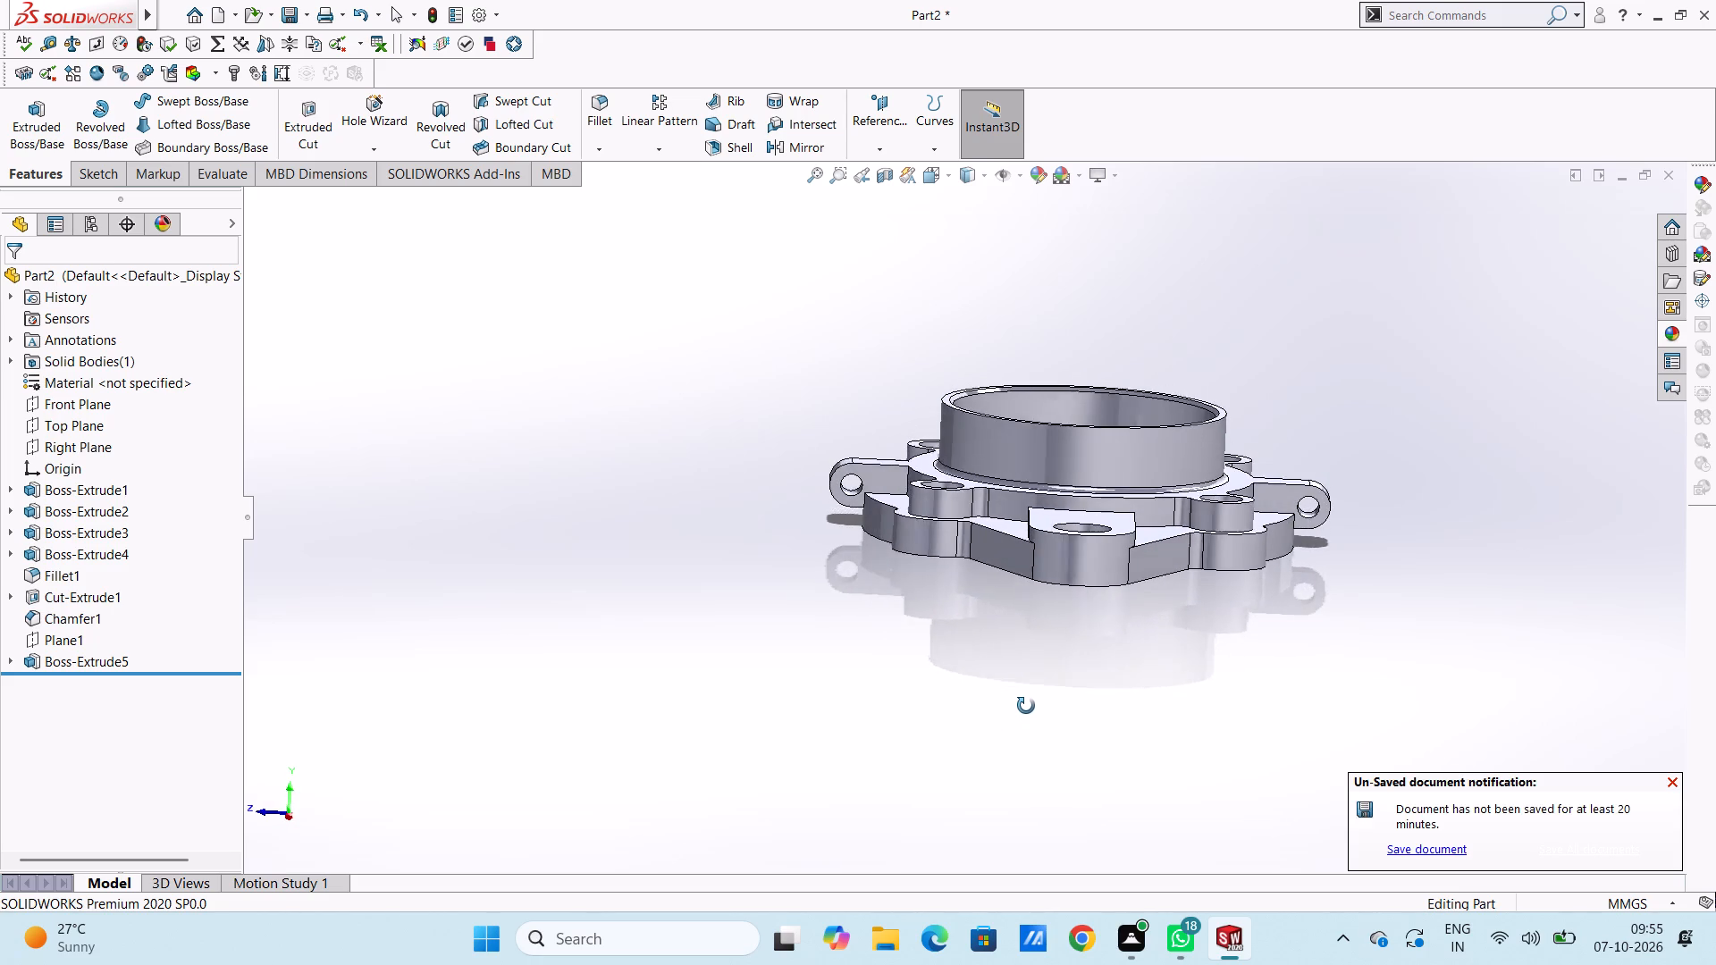
middle_drag(1026, 706, 1028, 701)
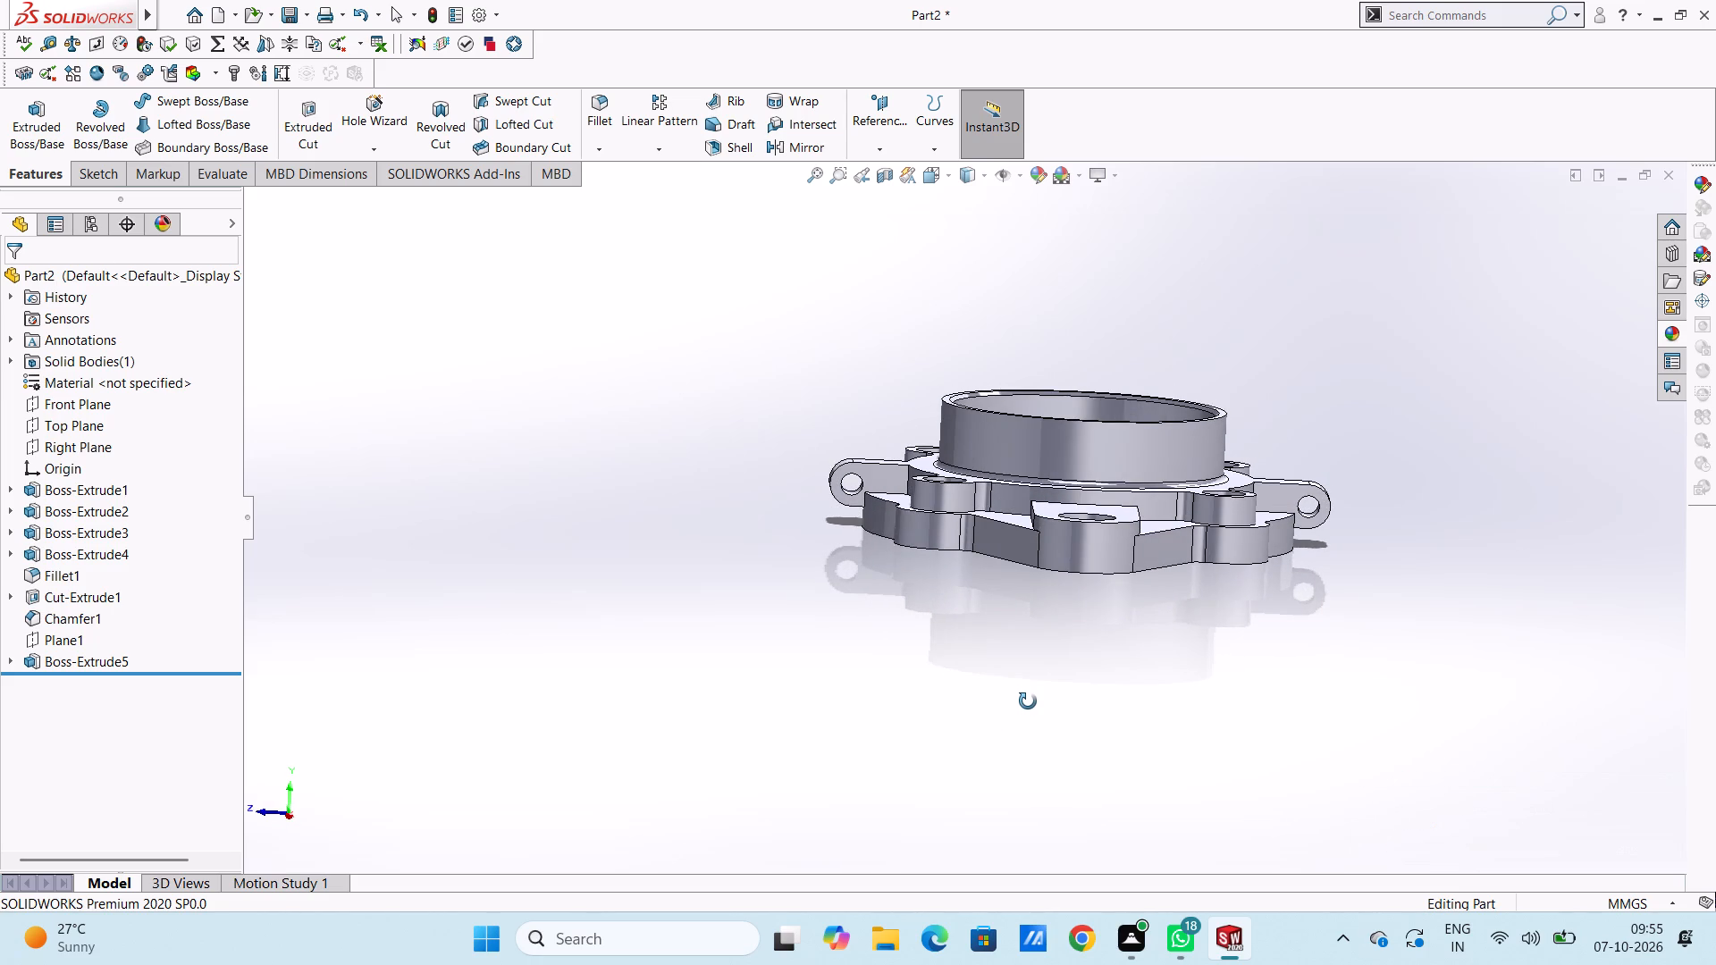
middle_drag(1028, 701, 1023, 692)
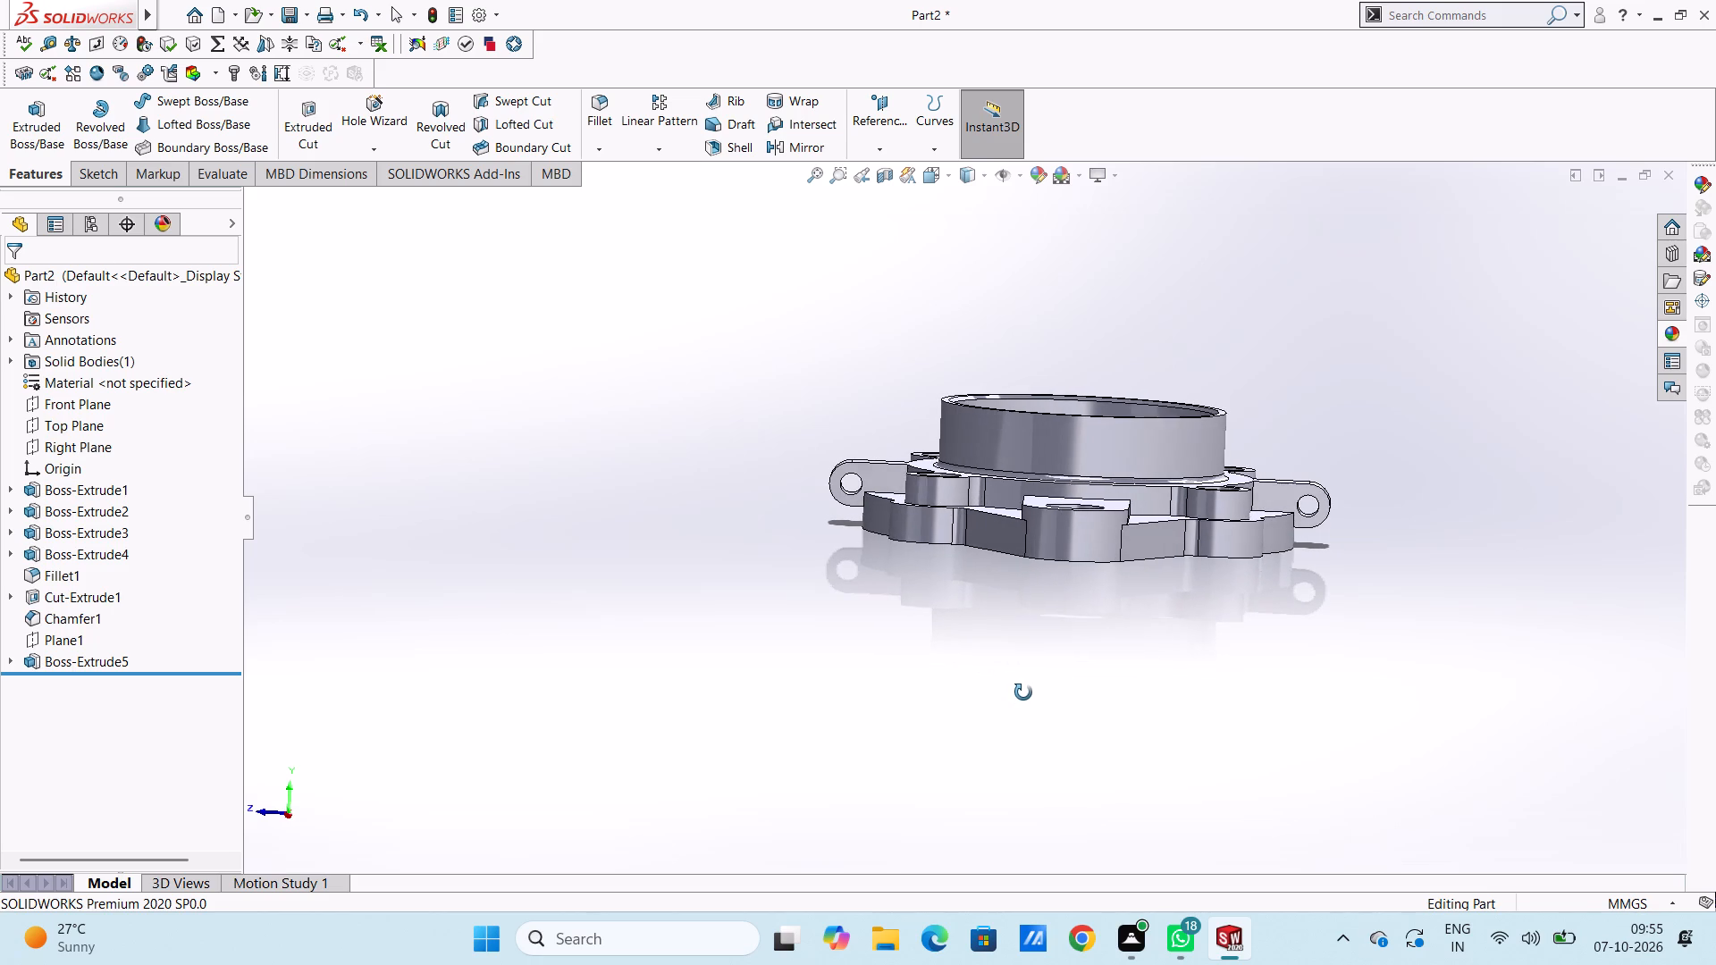
middle_drag(1023, 692, 1026, 692)
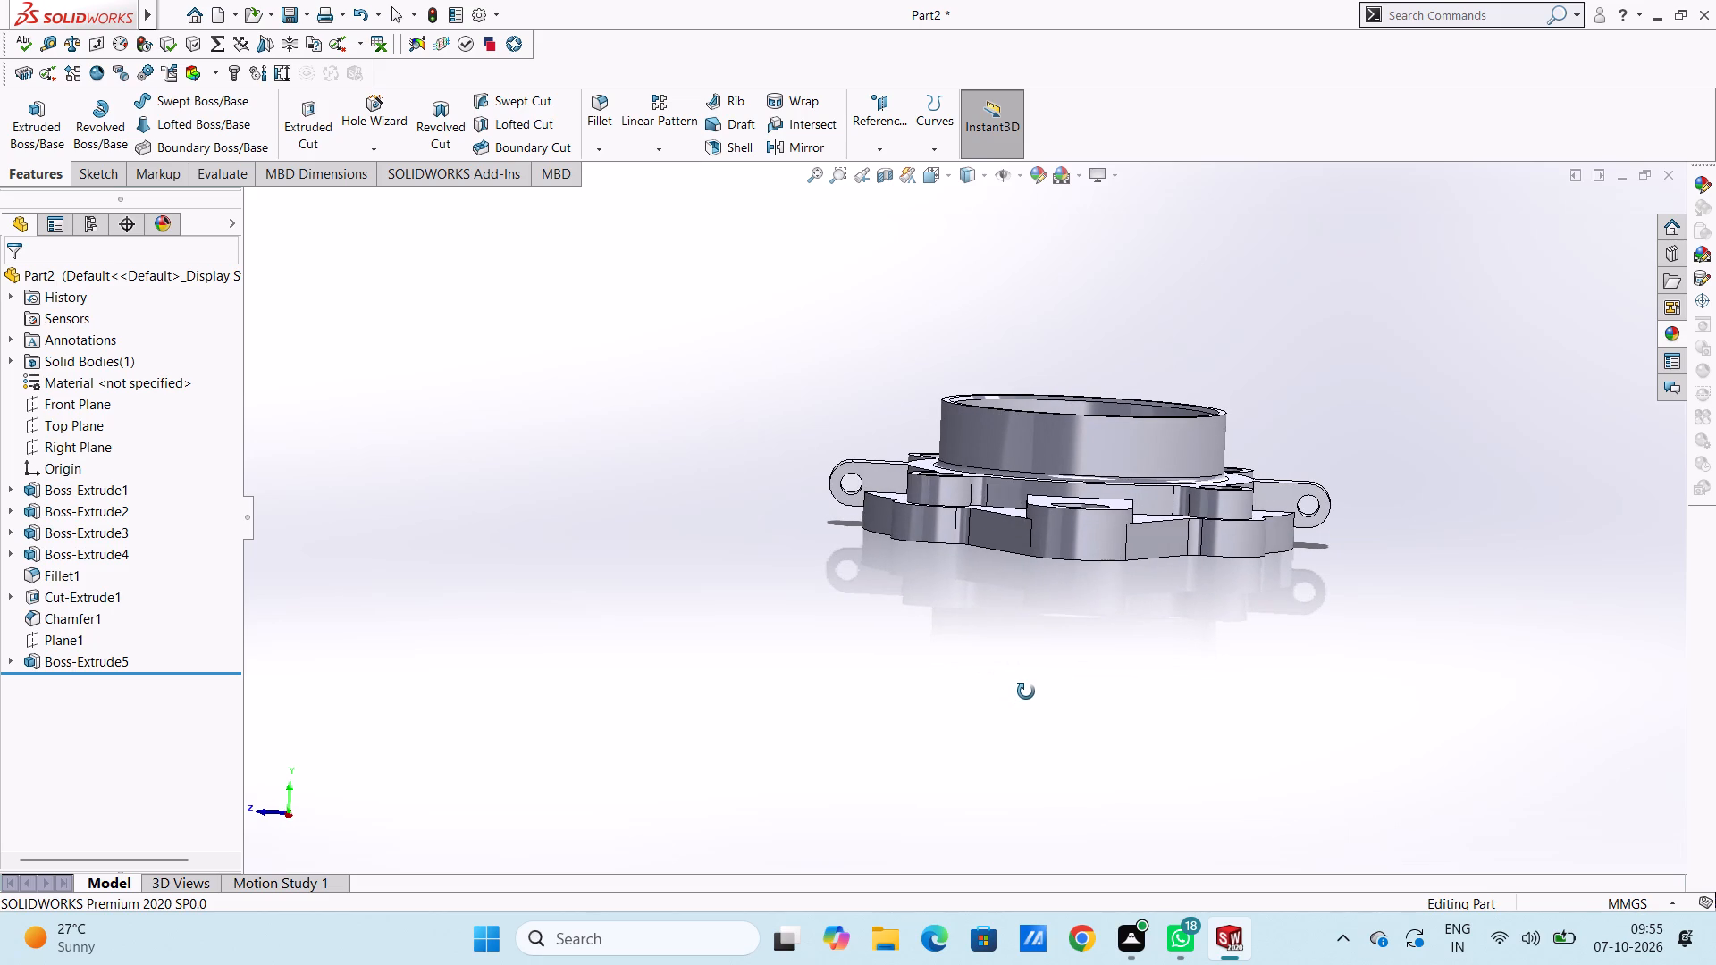
middle_drag(1026, 692, 1022, 667)
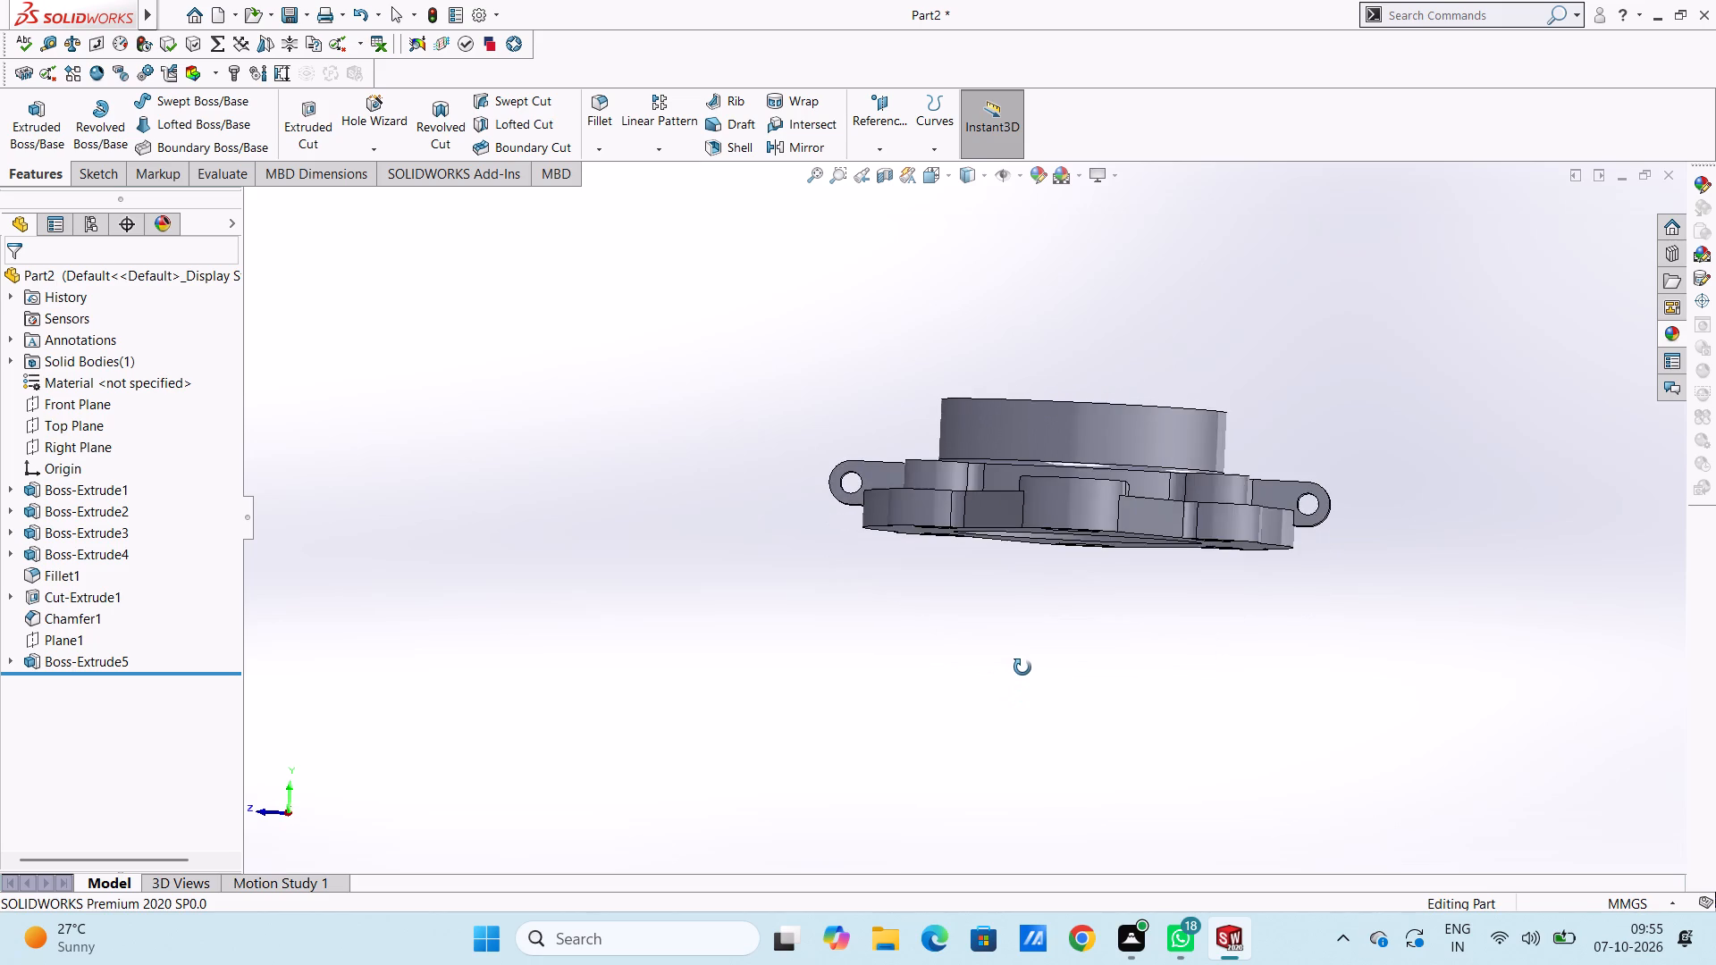
middle_drag(1022, 667, 1043, 719)
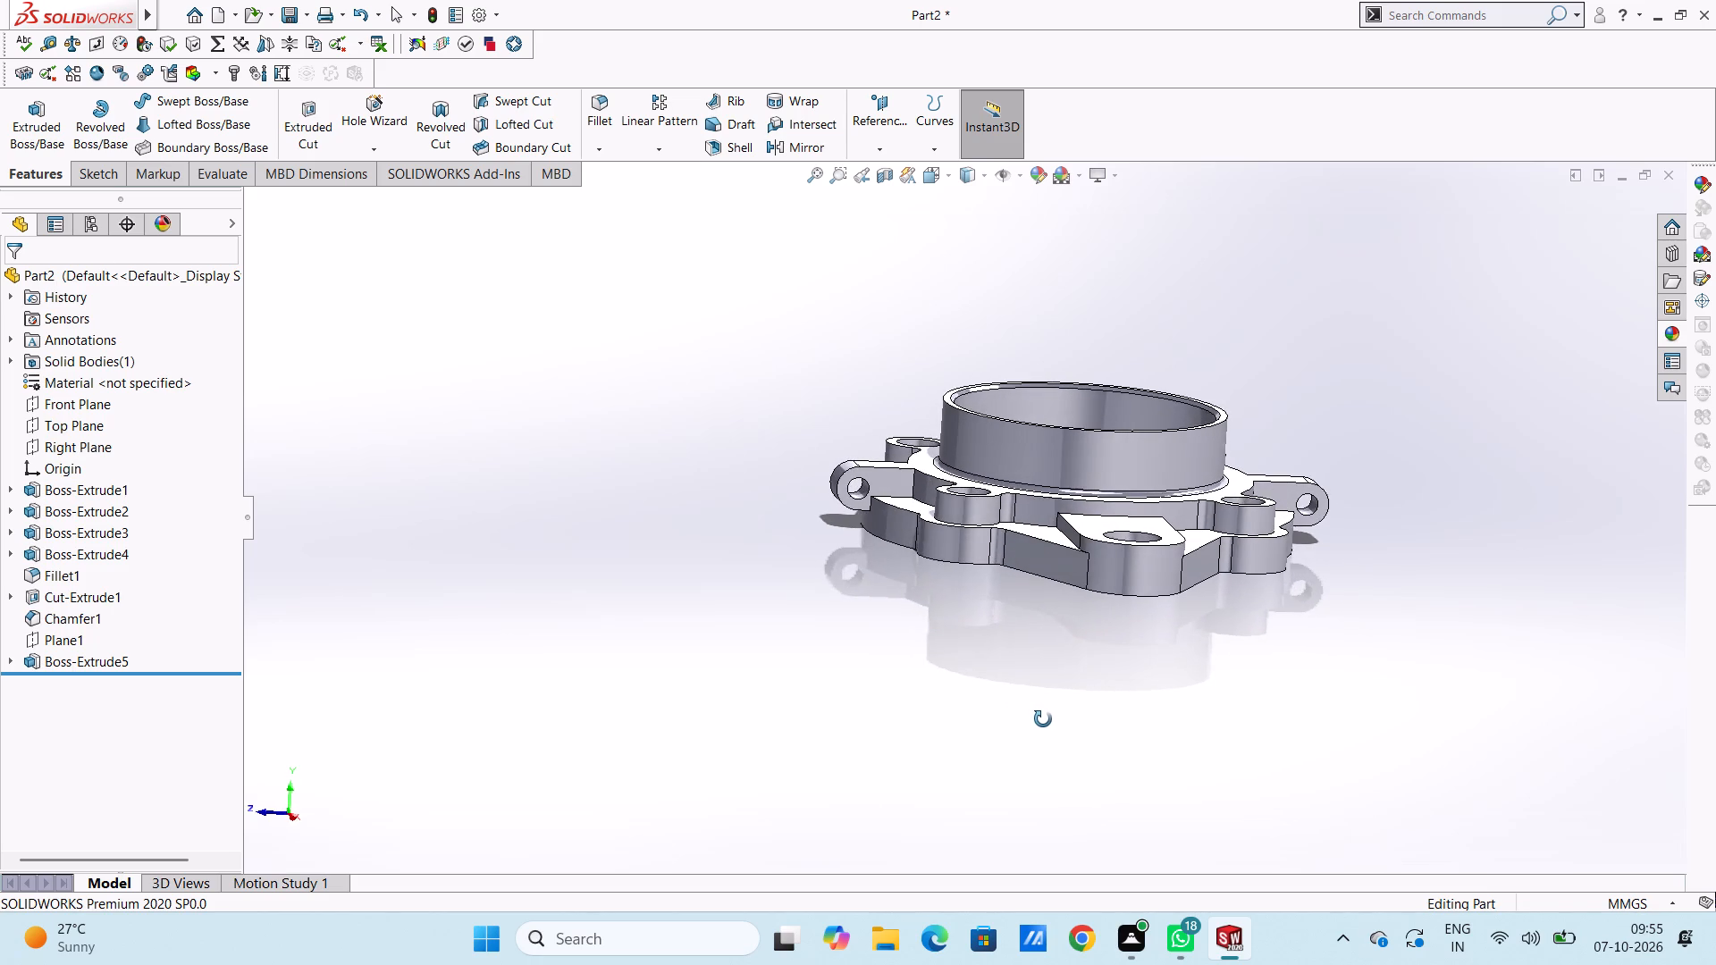
middle_drag(1043, 719, 1025, 706)
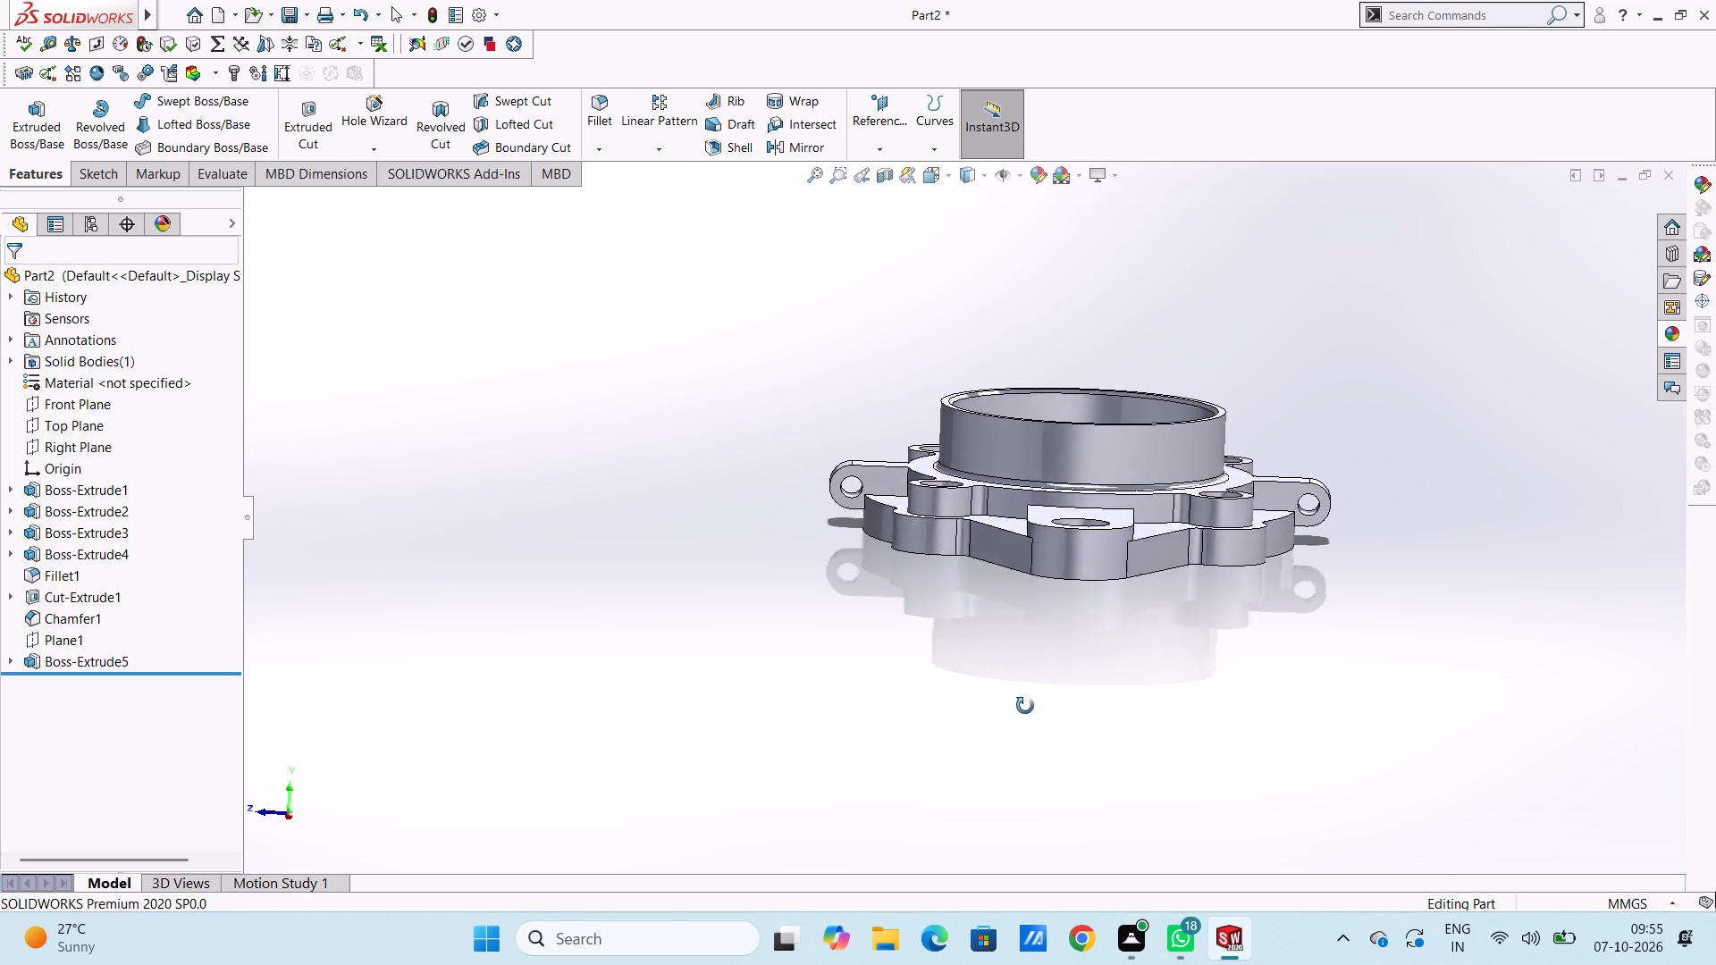
middle_drag(1025, 706, 1025, 708)
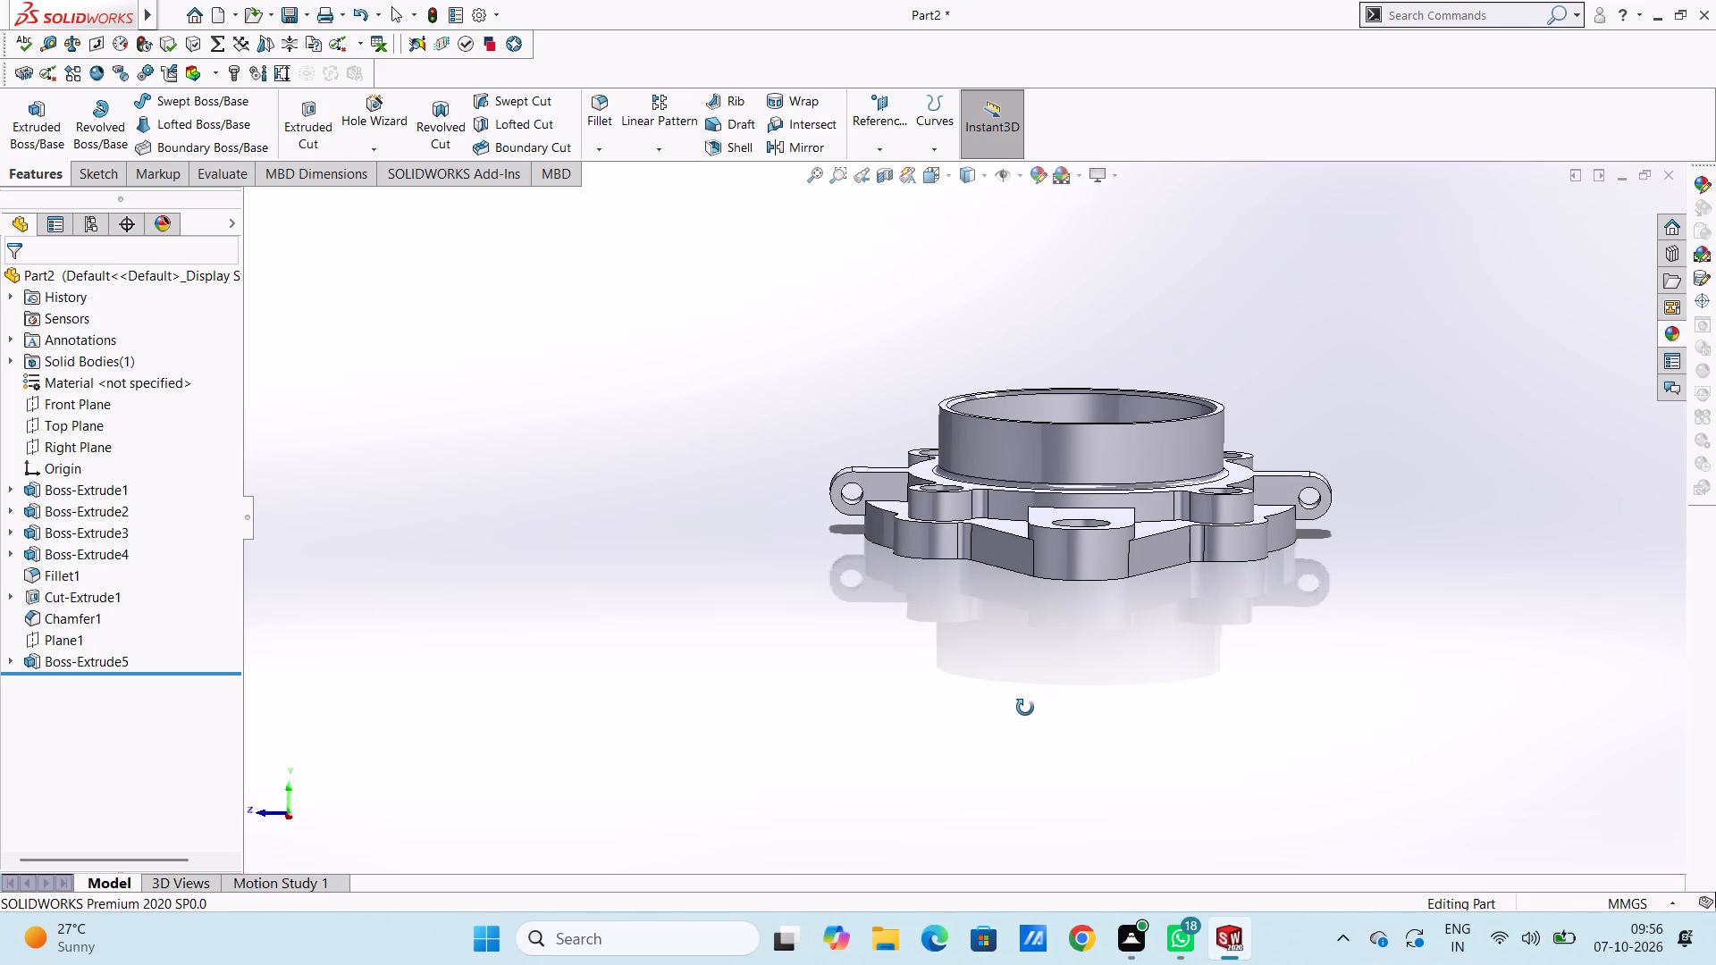
middle_drag(1025, 708, 1022, 708)
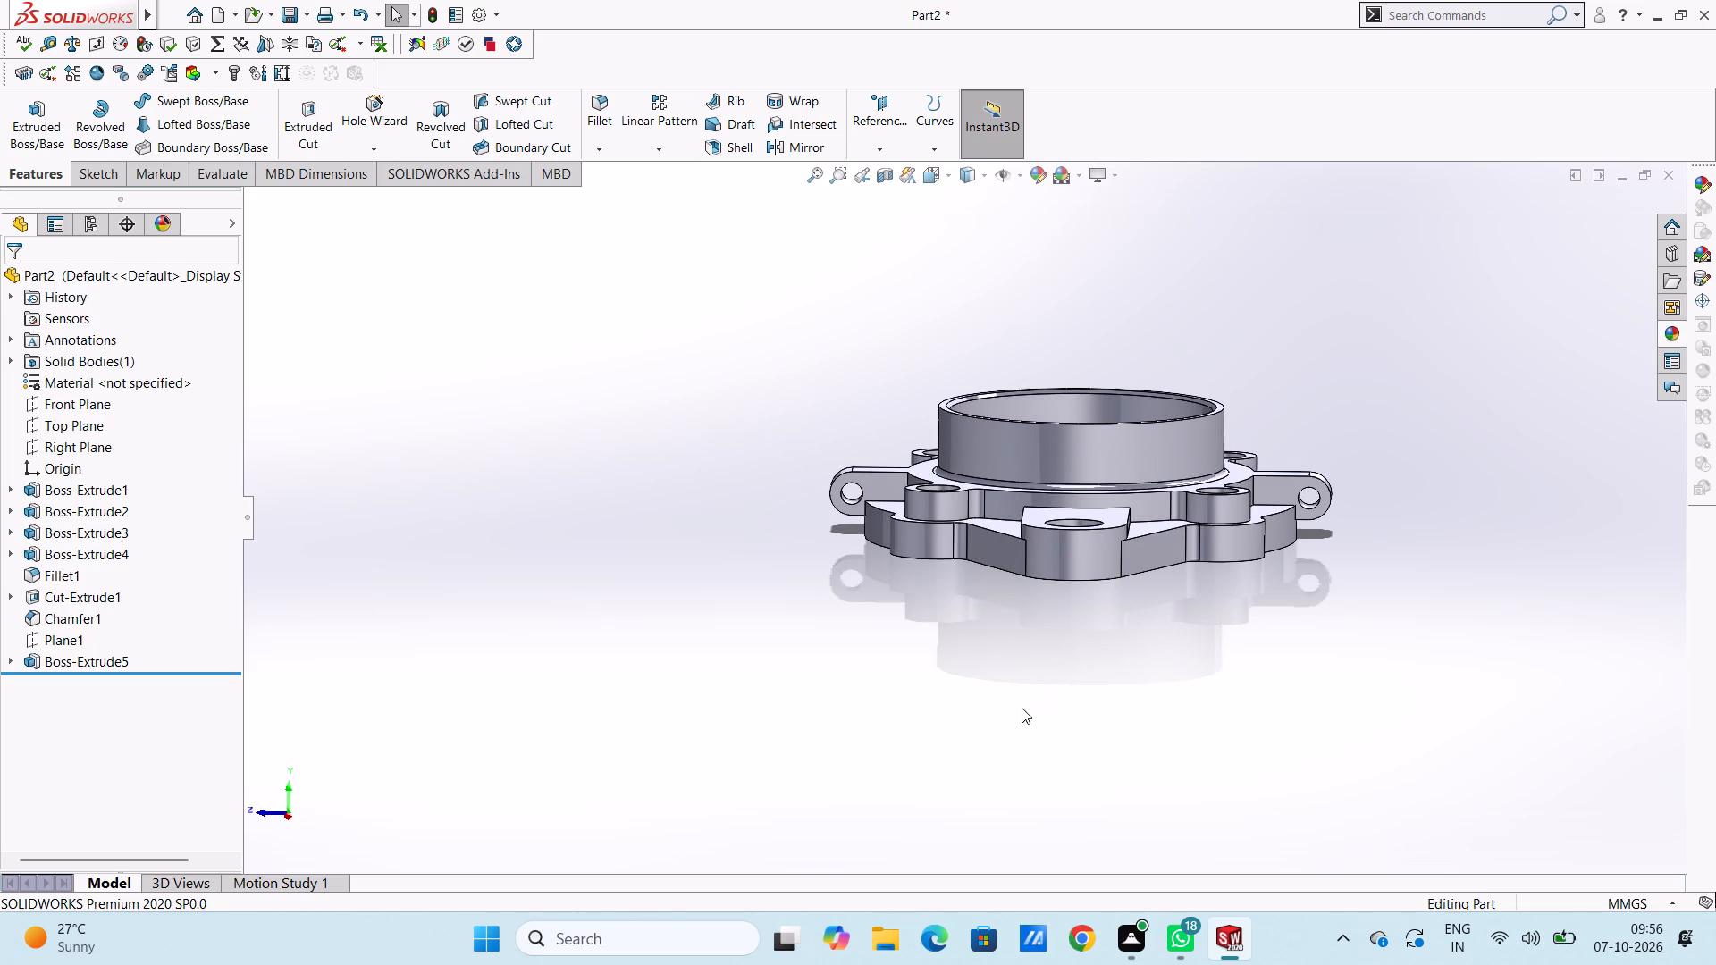
middle_drag(976, 660, 1004, 765)
middle_drag(724, 580, 803, 646)
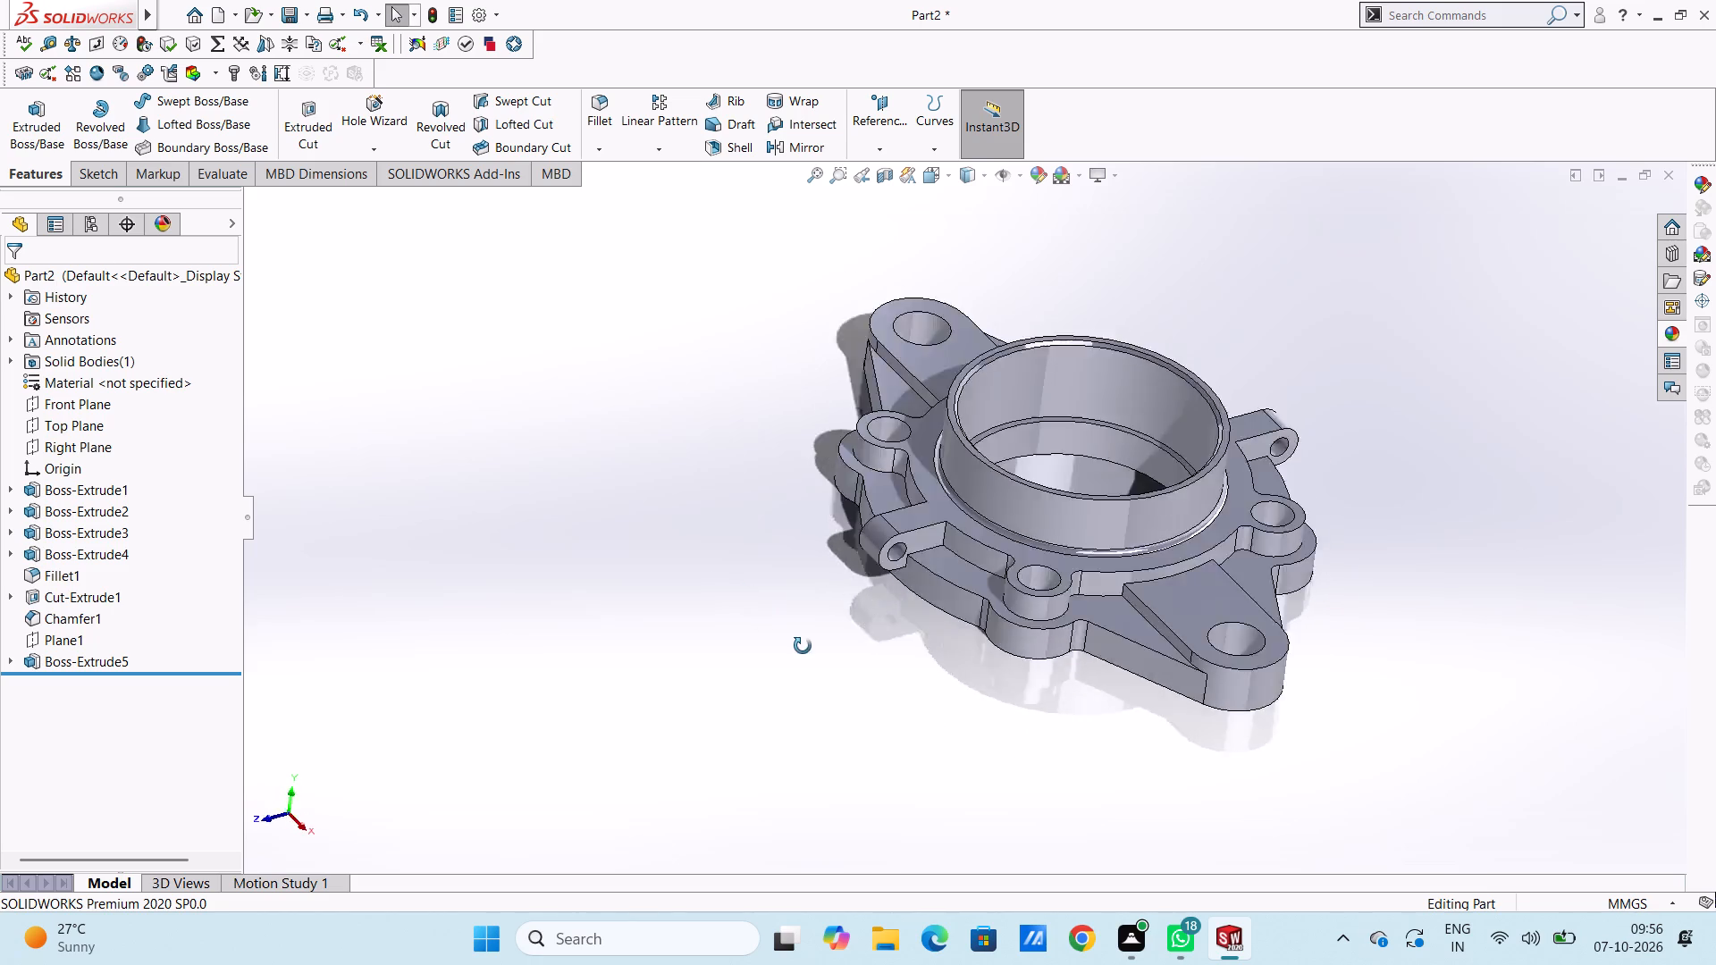
middle_drag(803, 646, 774, 716)
scroll(708, 613, up, 2)
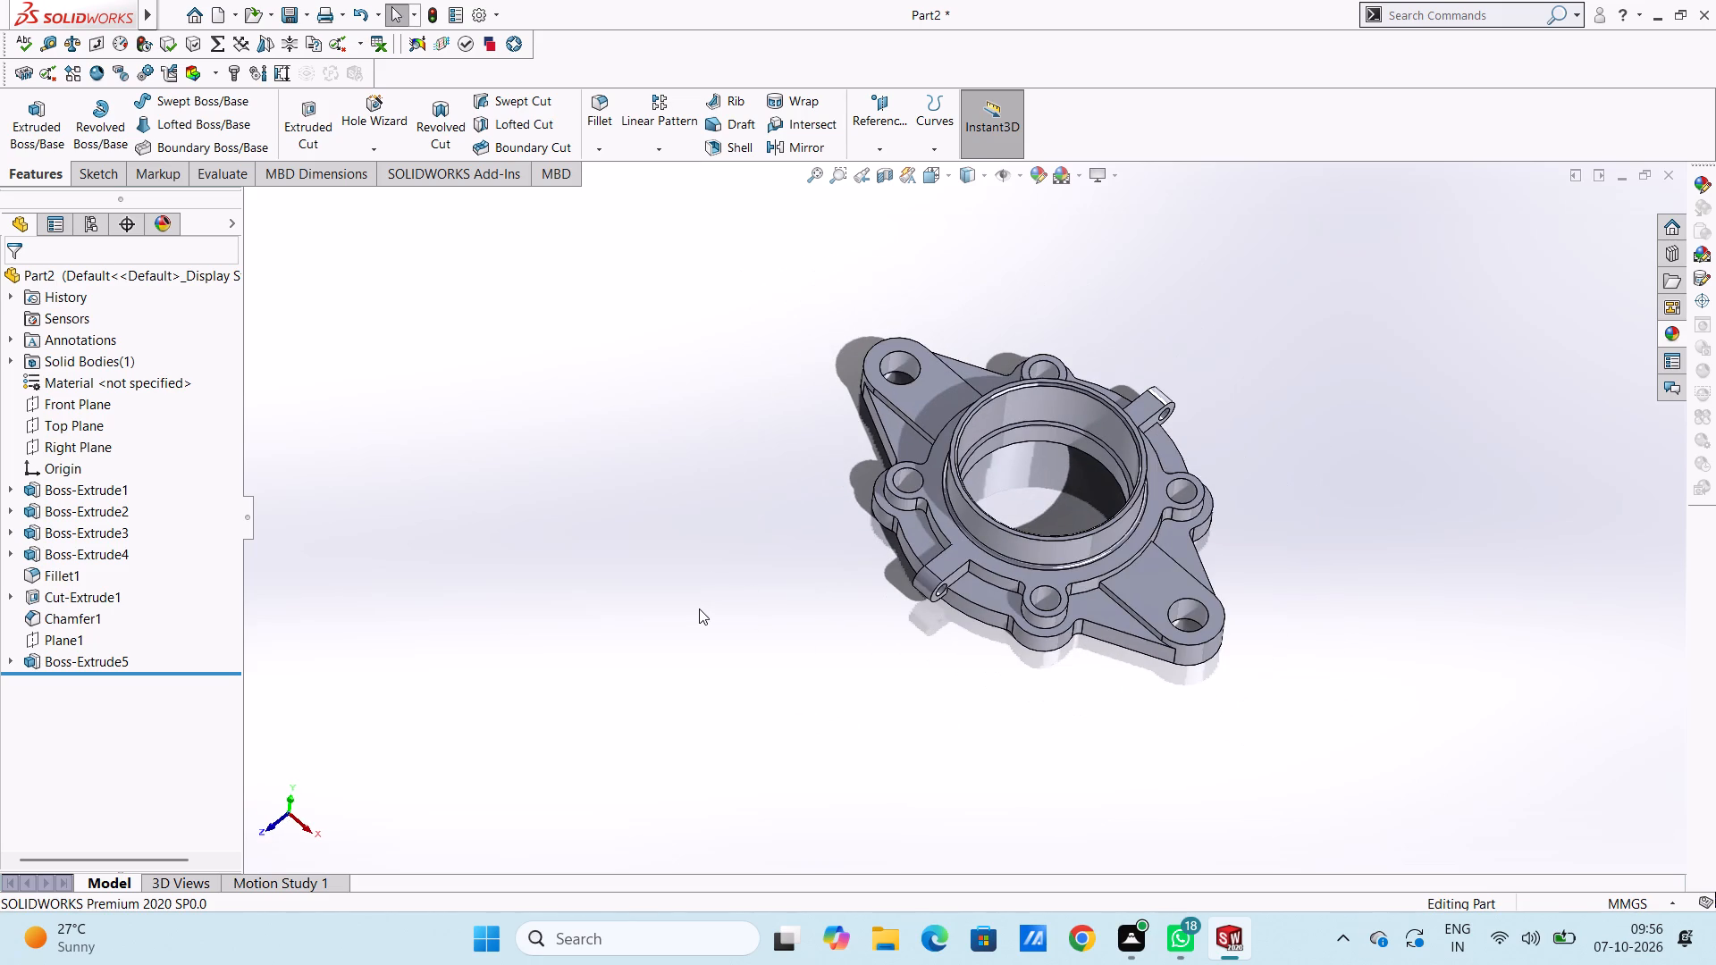
key(ctrl+7)
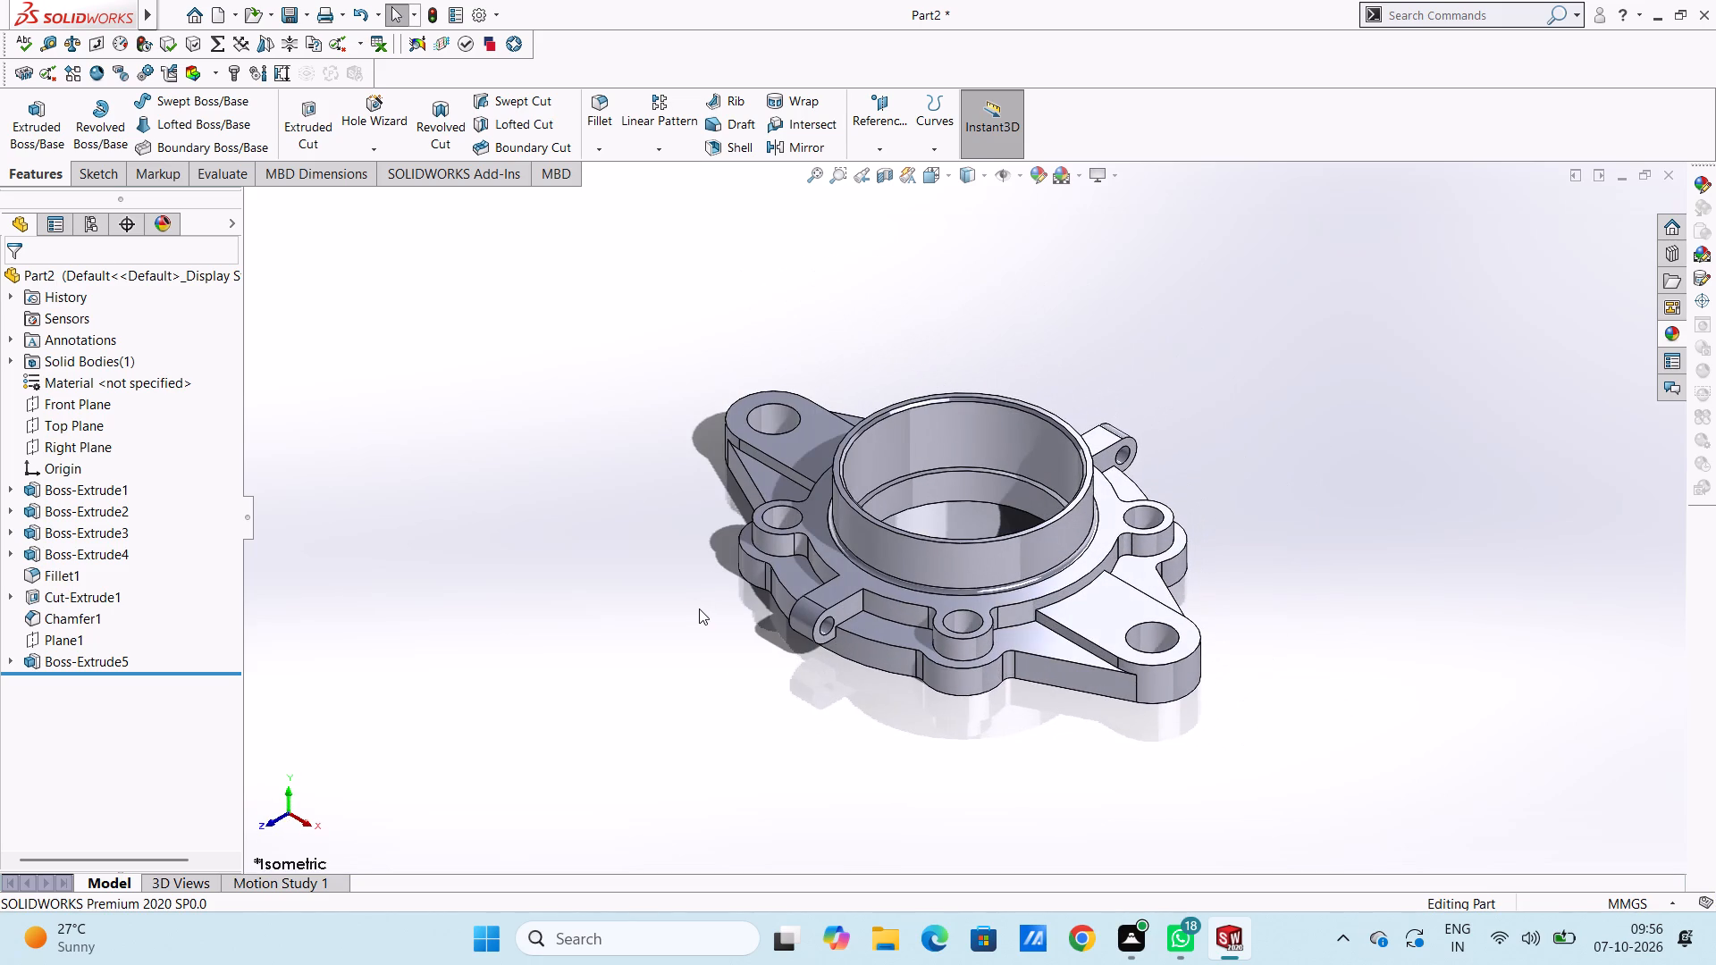
key(Escape)
key(Escape)
key(Escape)
Apply a magenta color appearance, RGB 186, 0, 130, to the whole part.
click(1032, 175)
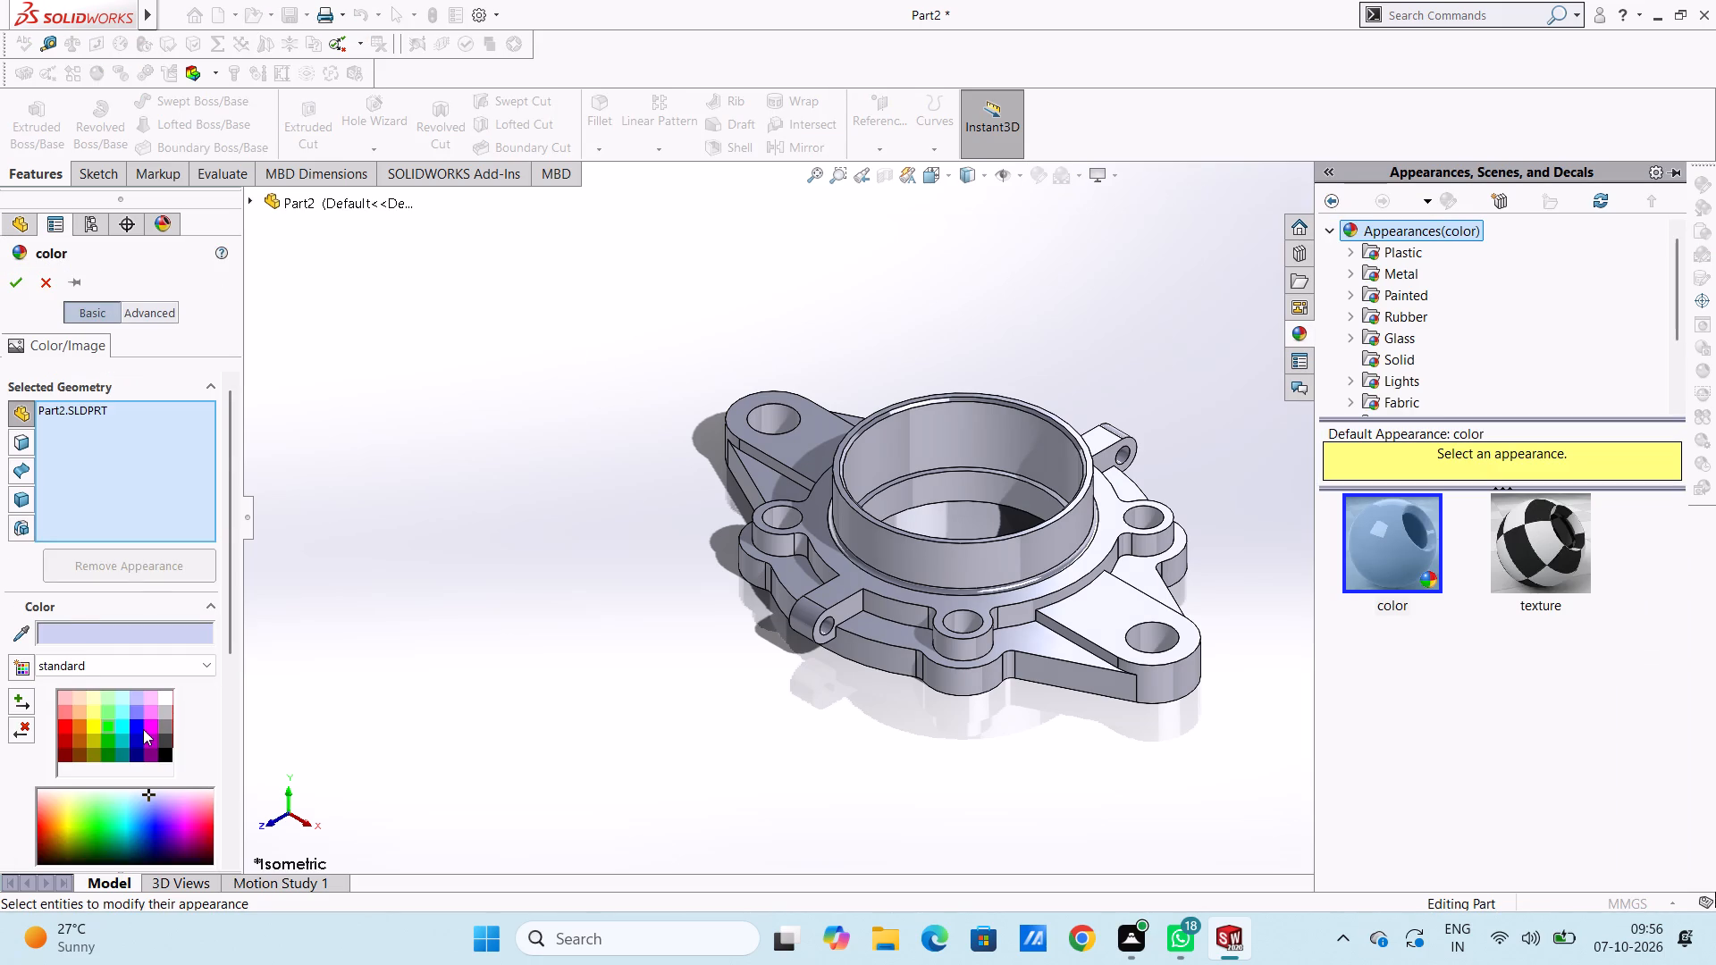
scroll(143, 729, down, 2)
click(193, 569)
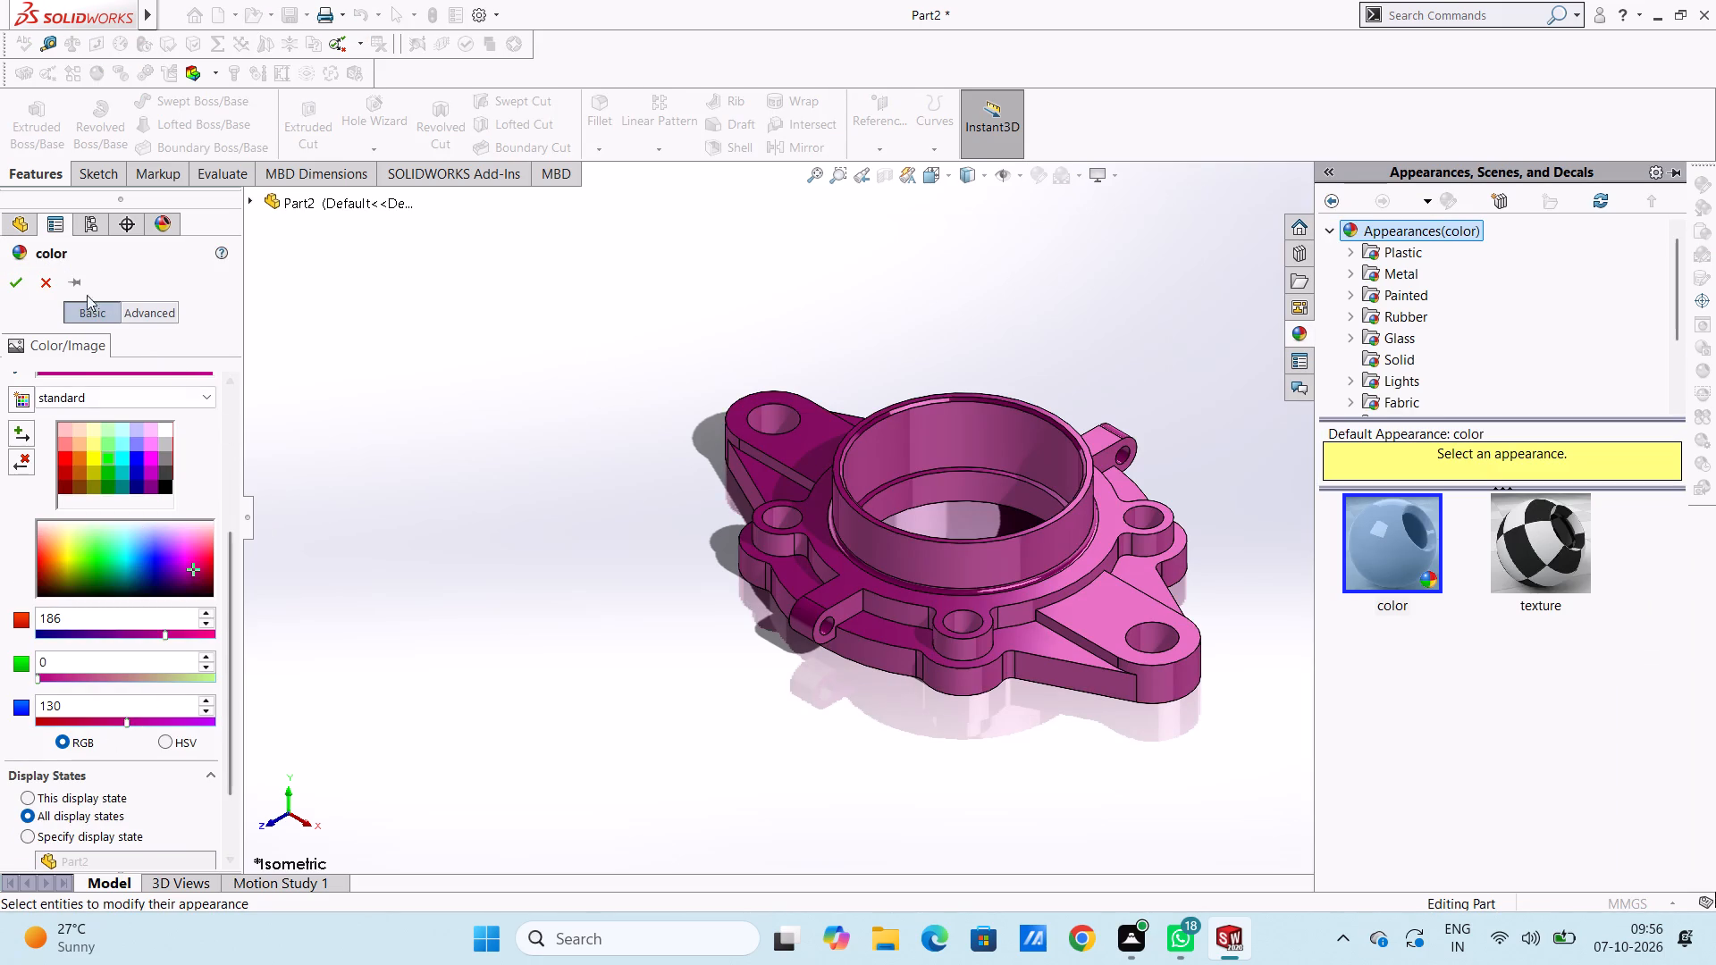
click(20, 288)
Give the top face of the -X mounting ear a purple appearance, RGB 207, 2, 255.
scroll(736, 404, down, 3)
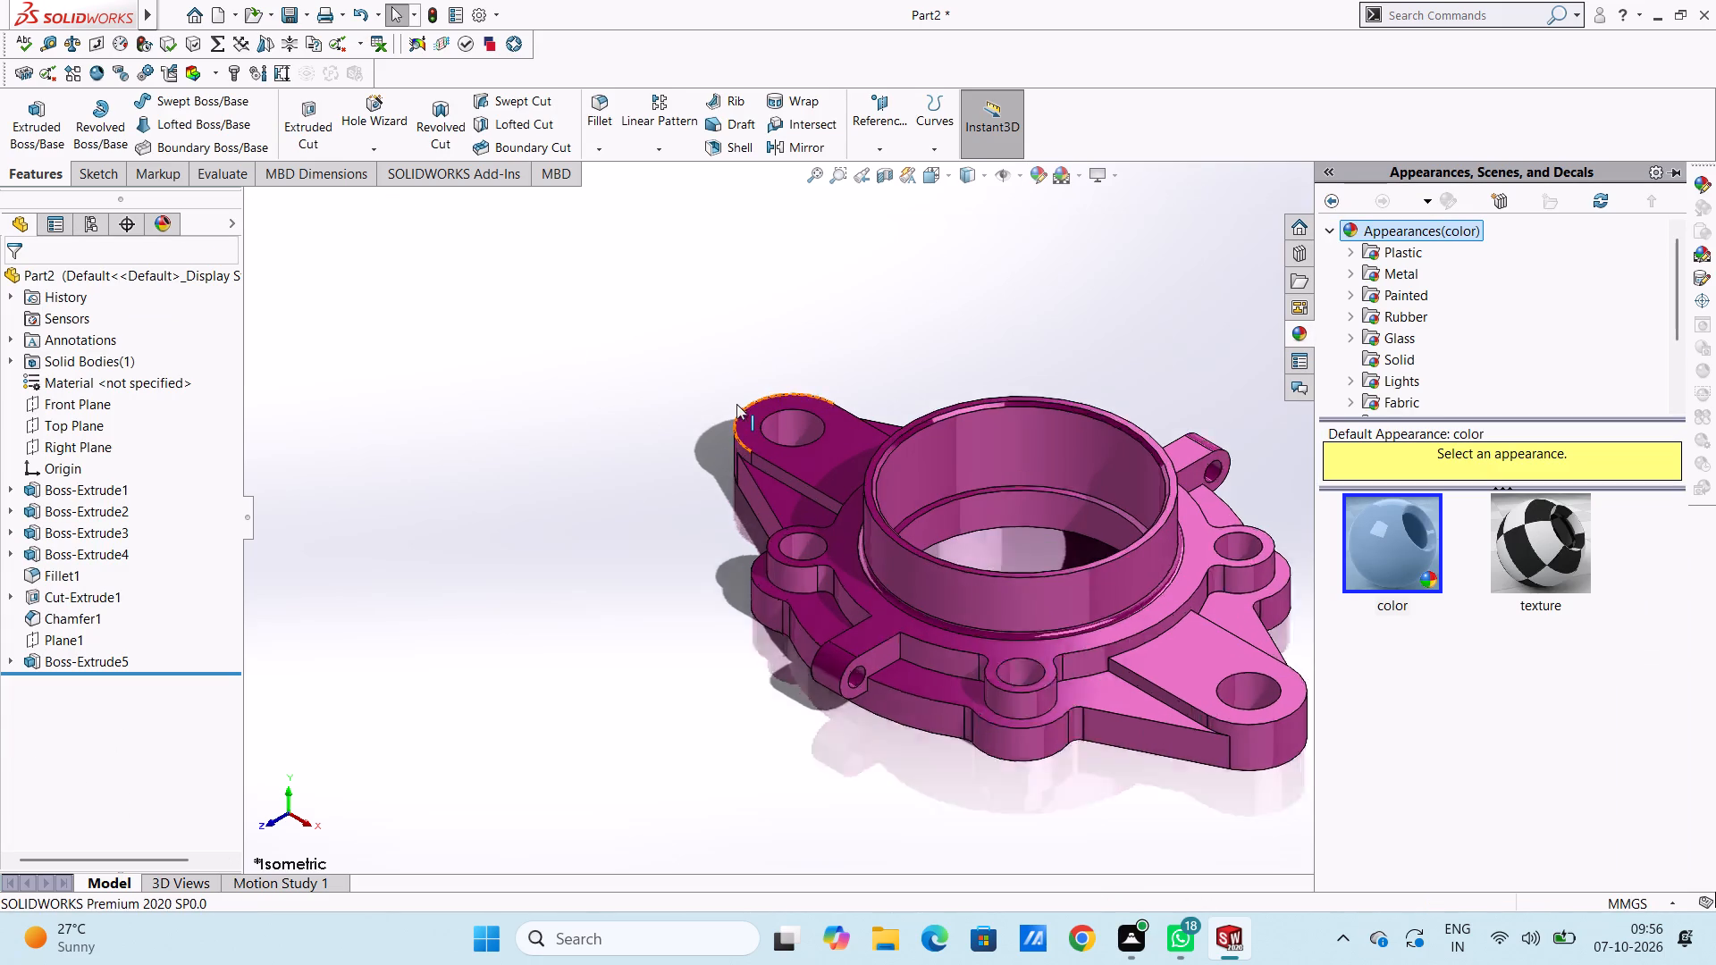
scroll(964, 478, up, 4)
scroll(1142, 636, down, 3)
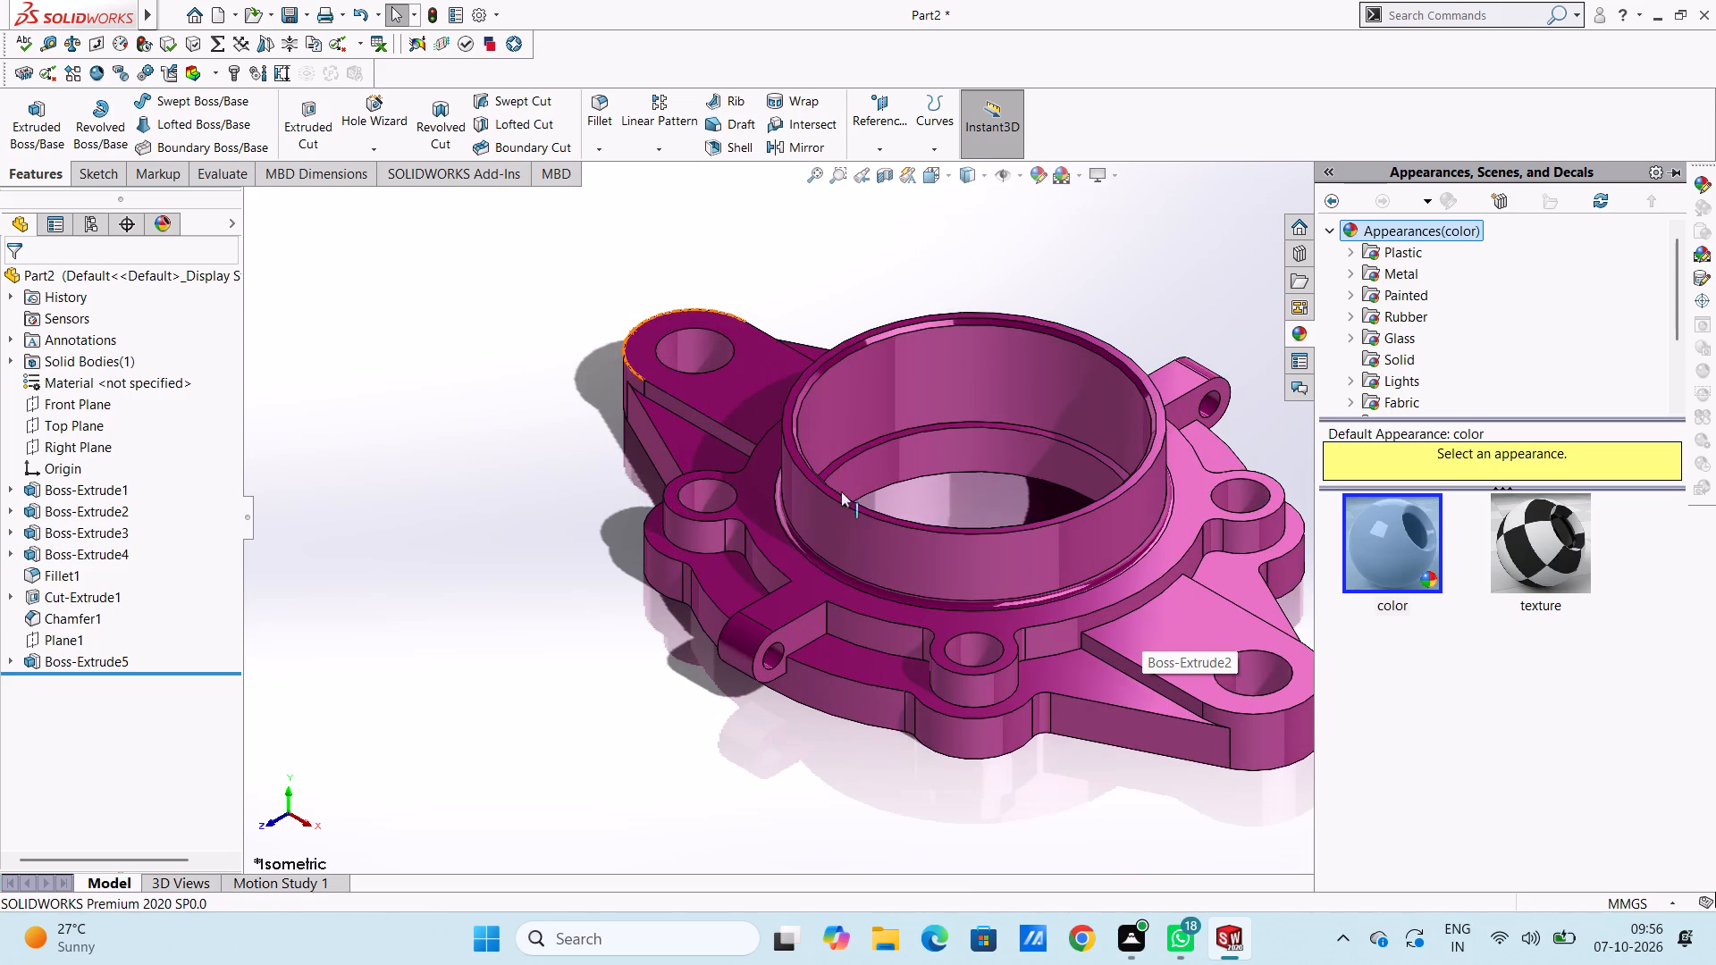
click(722, 397)
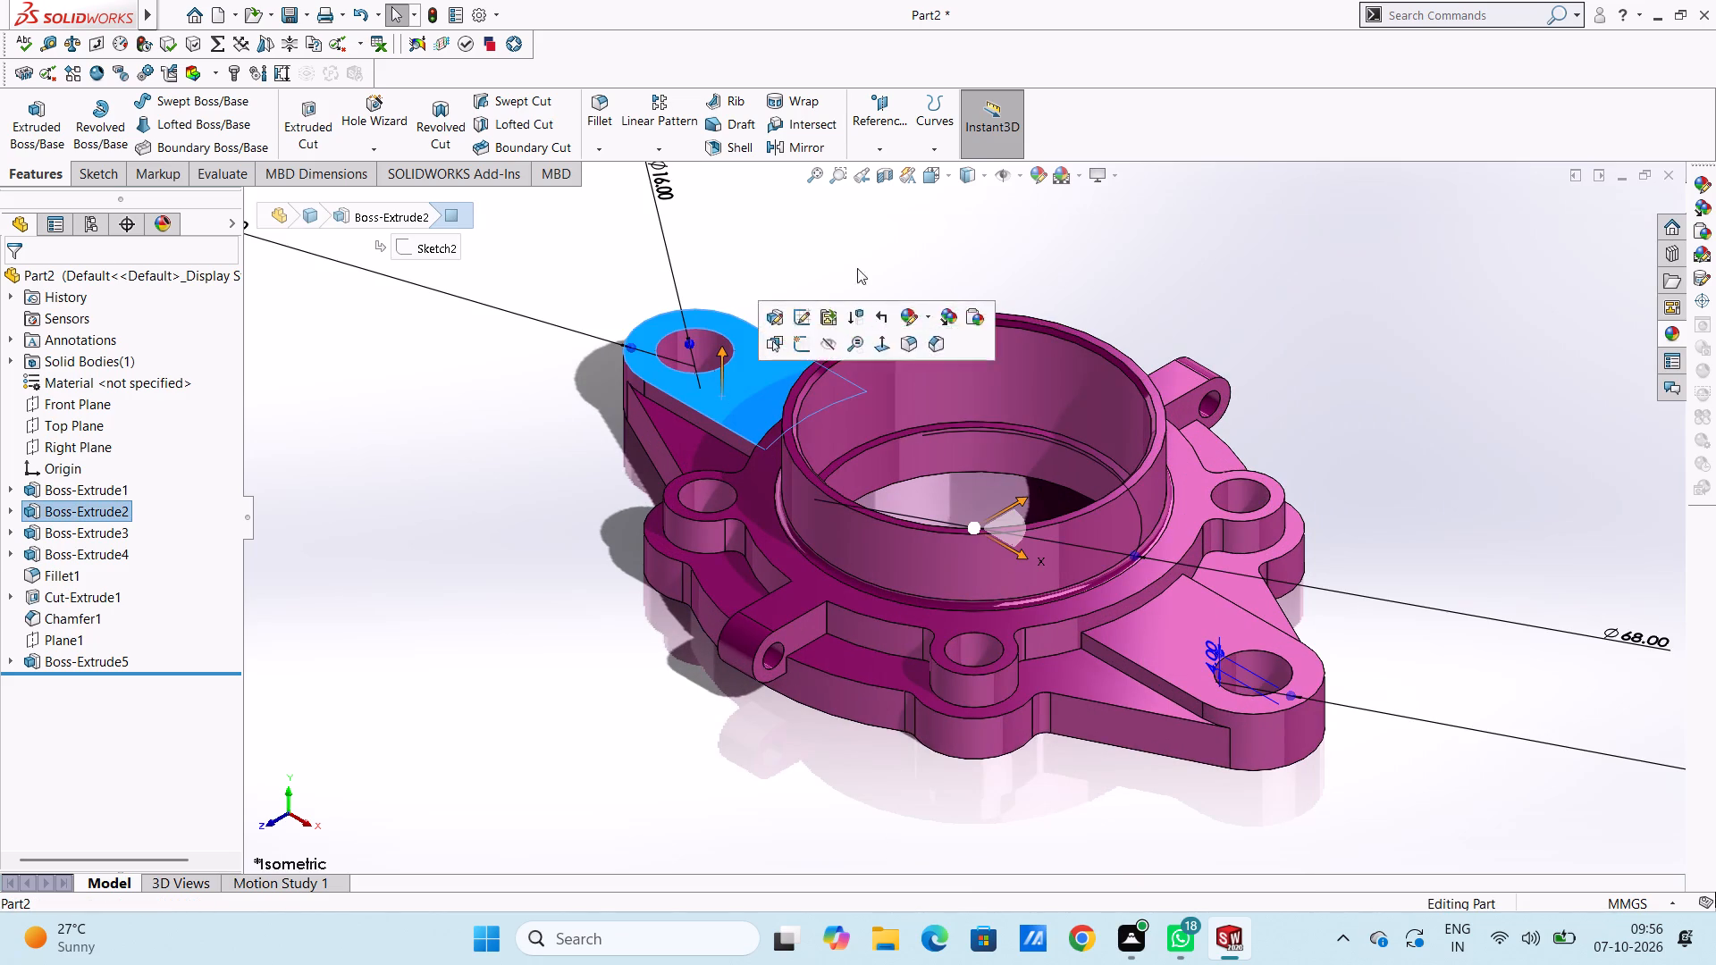
click(1030, 180)
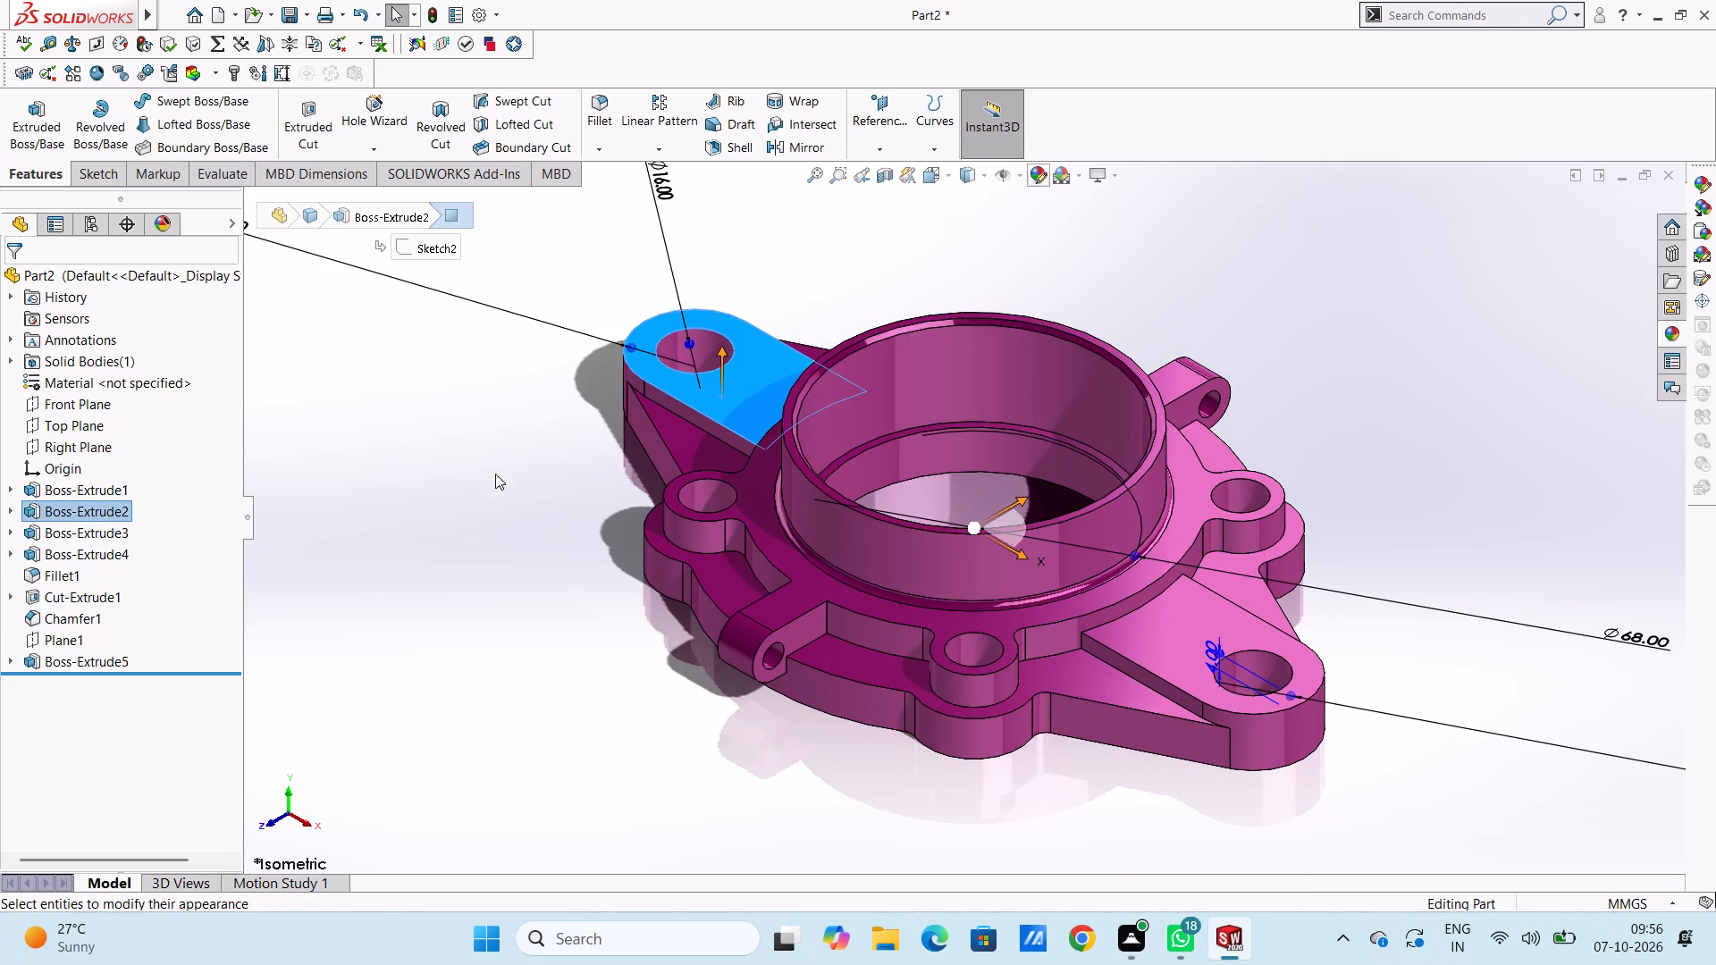
scroll(373, 580, down, 2)
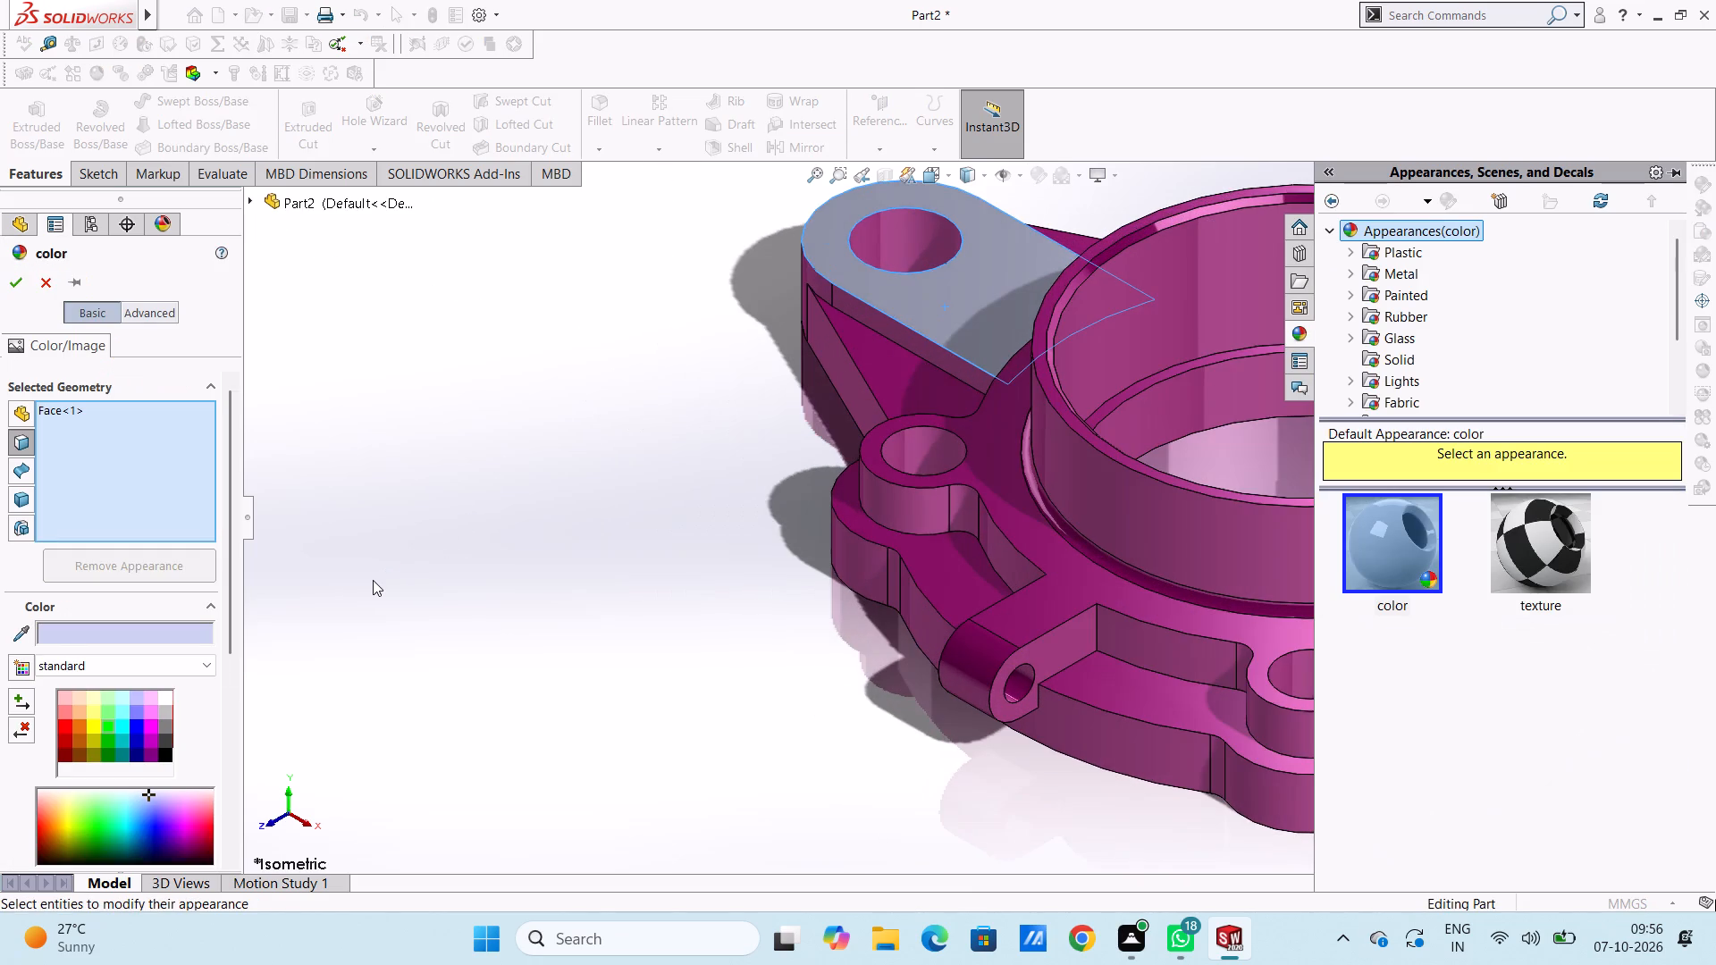
scroll(373, 580, up, 4)
scroll(1255, 597, up, 3)
scroll(1233, 585, down, 3)
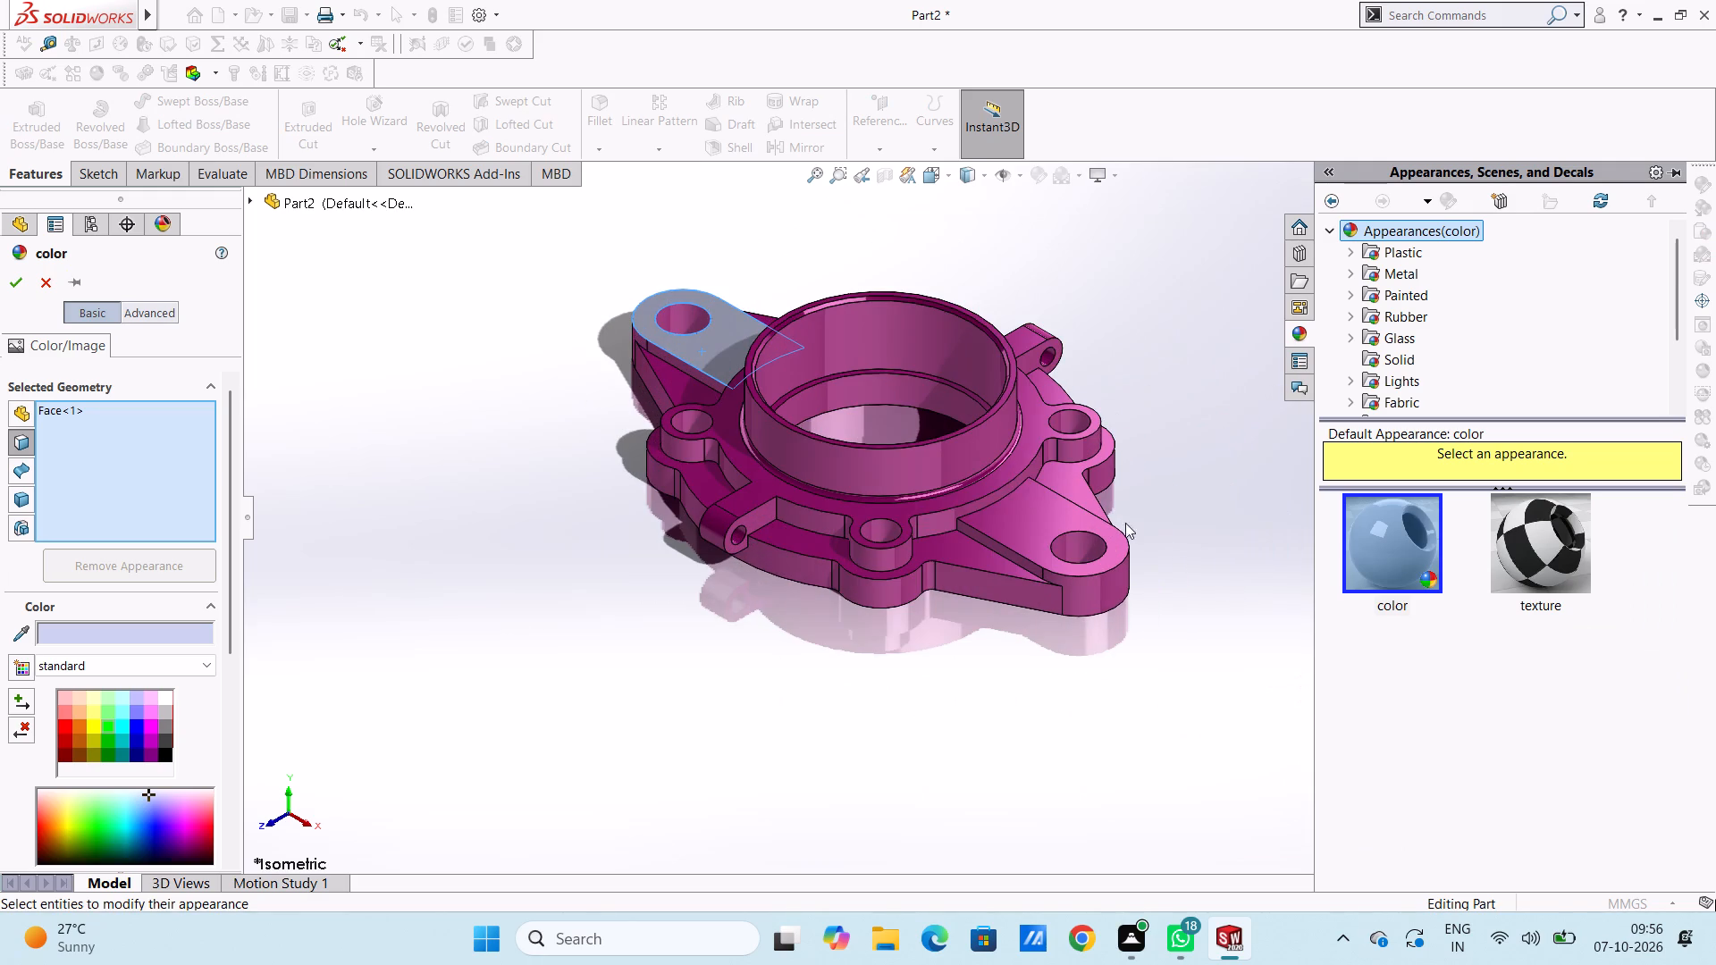
scroll(143, 744, down, 2)
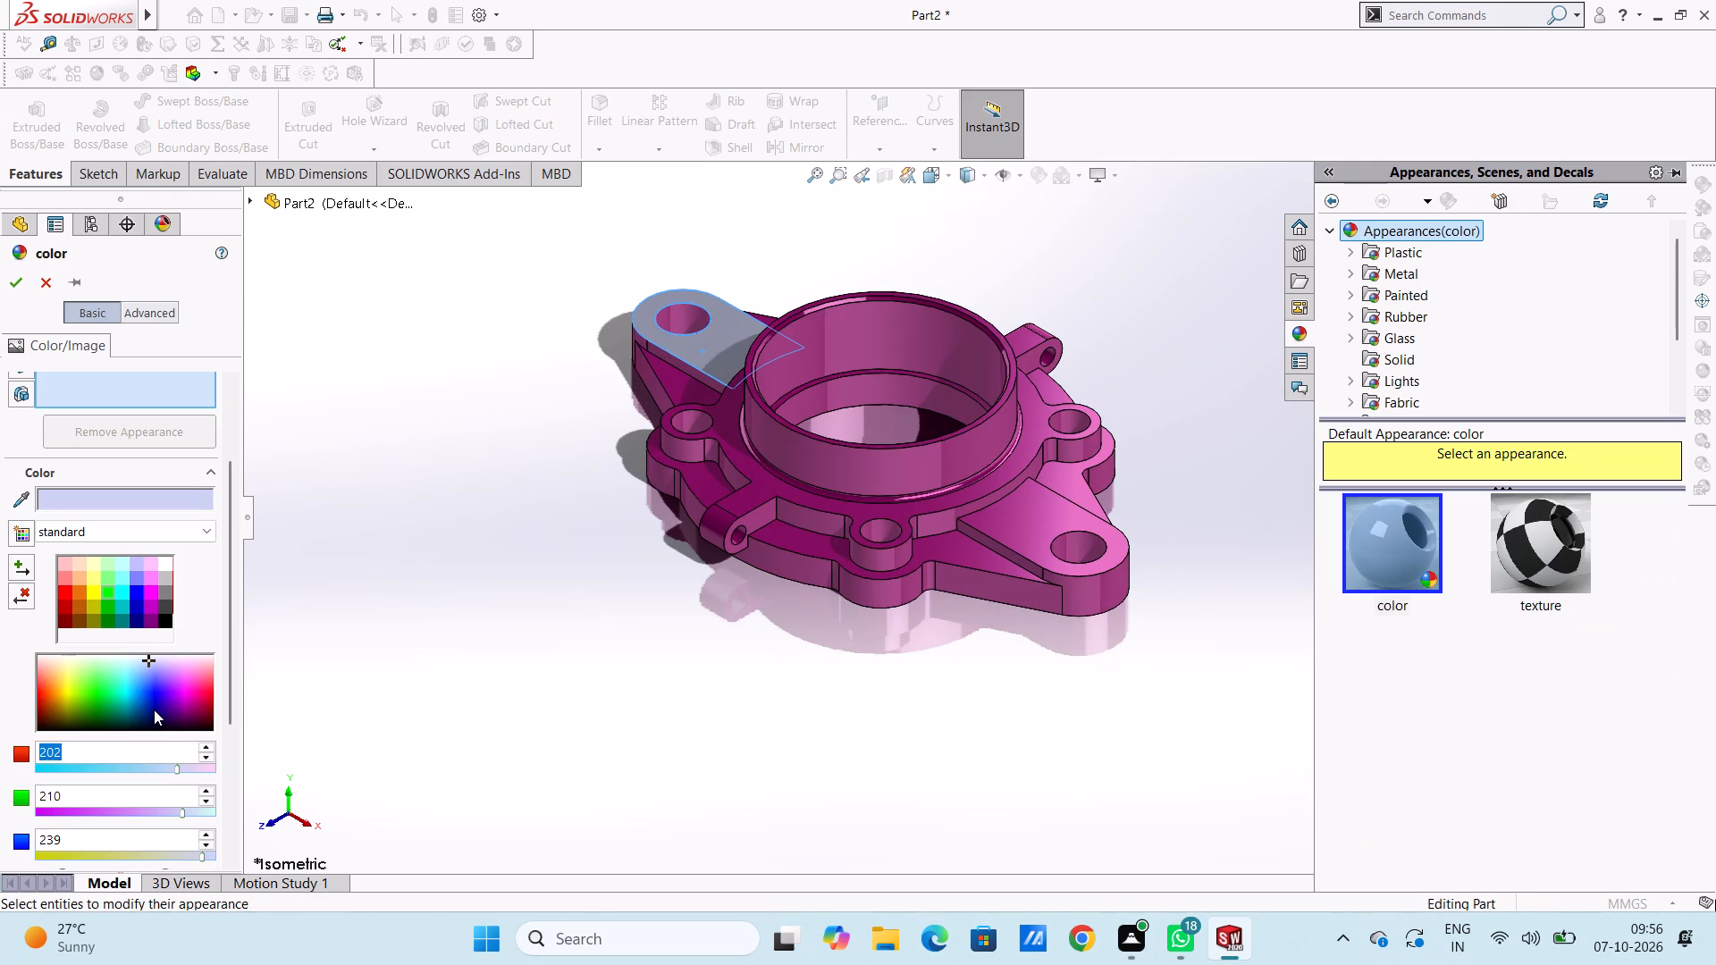
click(151, 692)
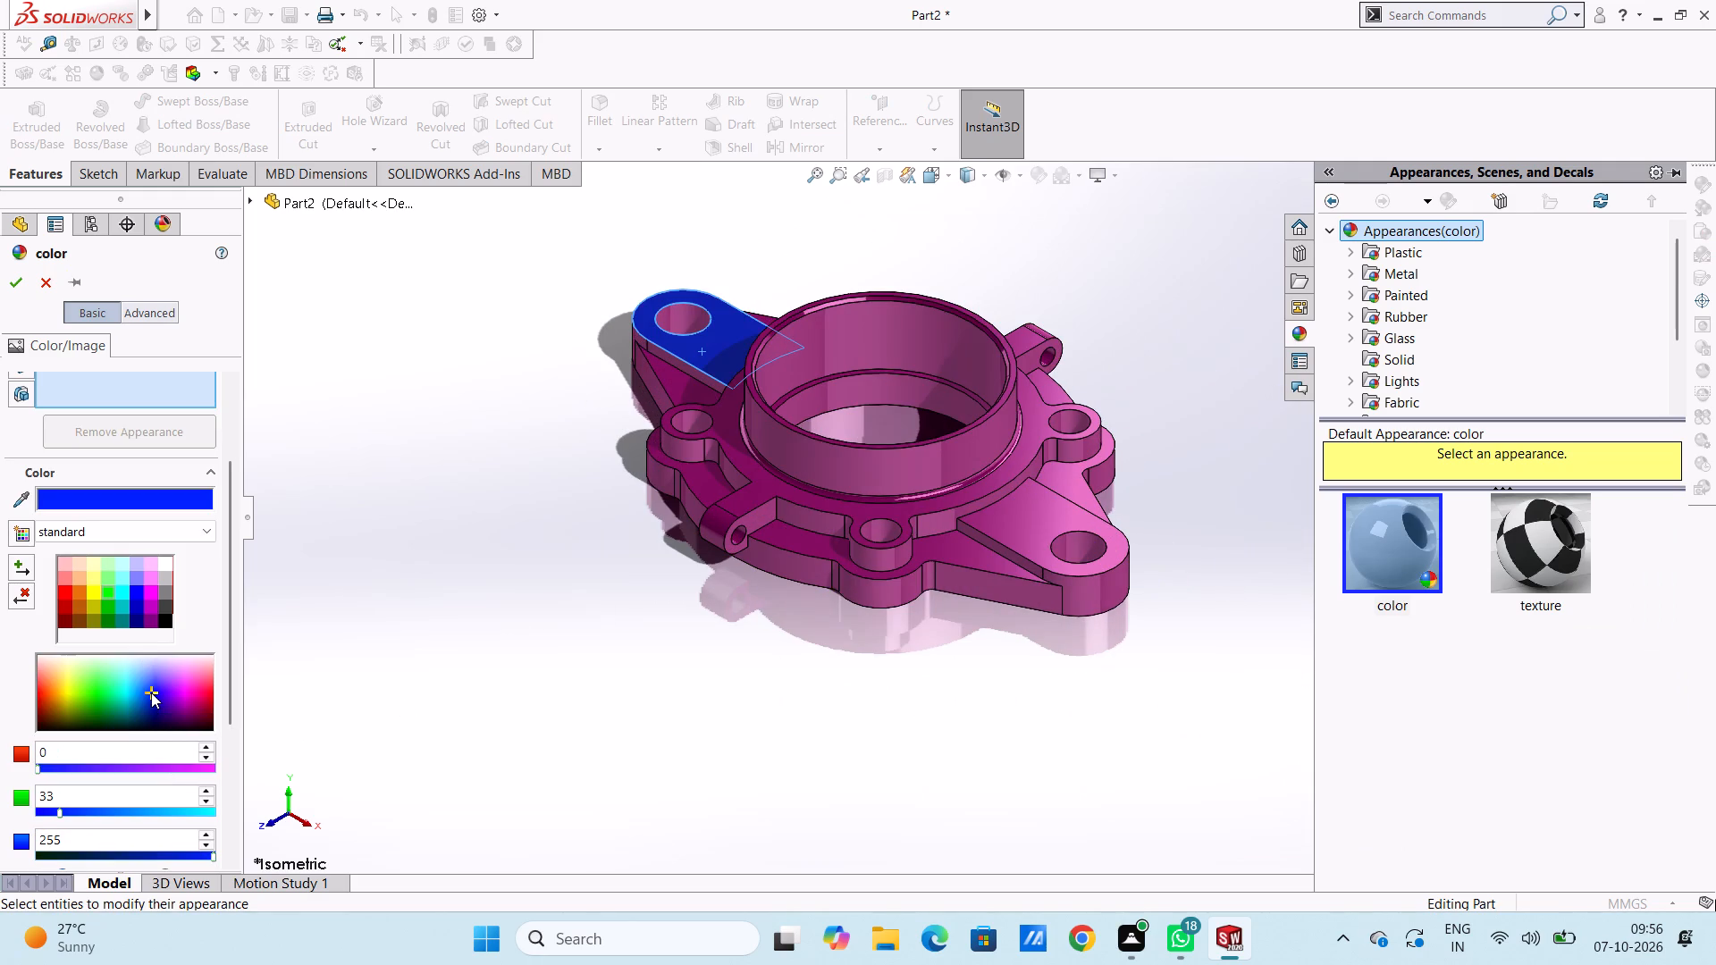
click(179, 692)
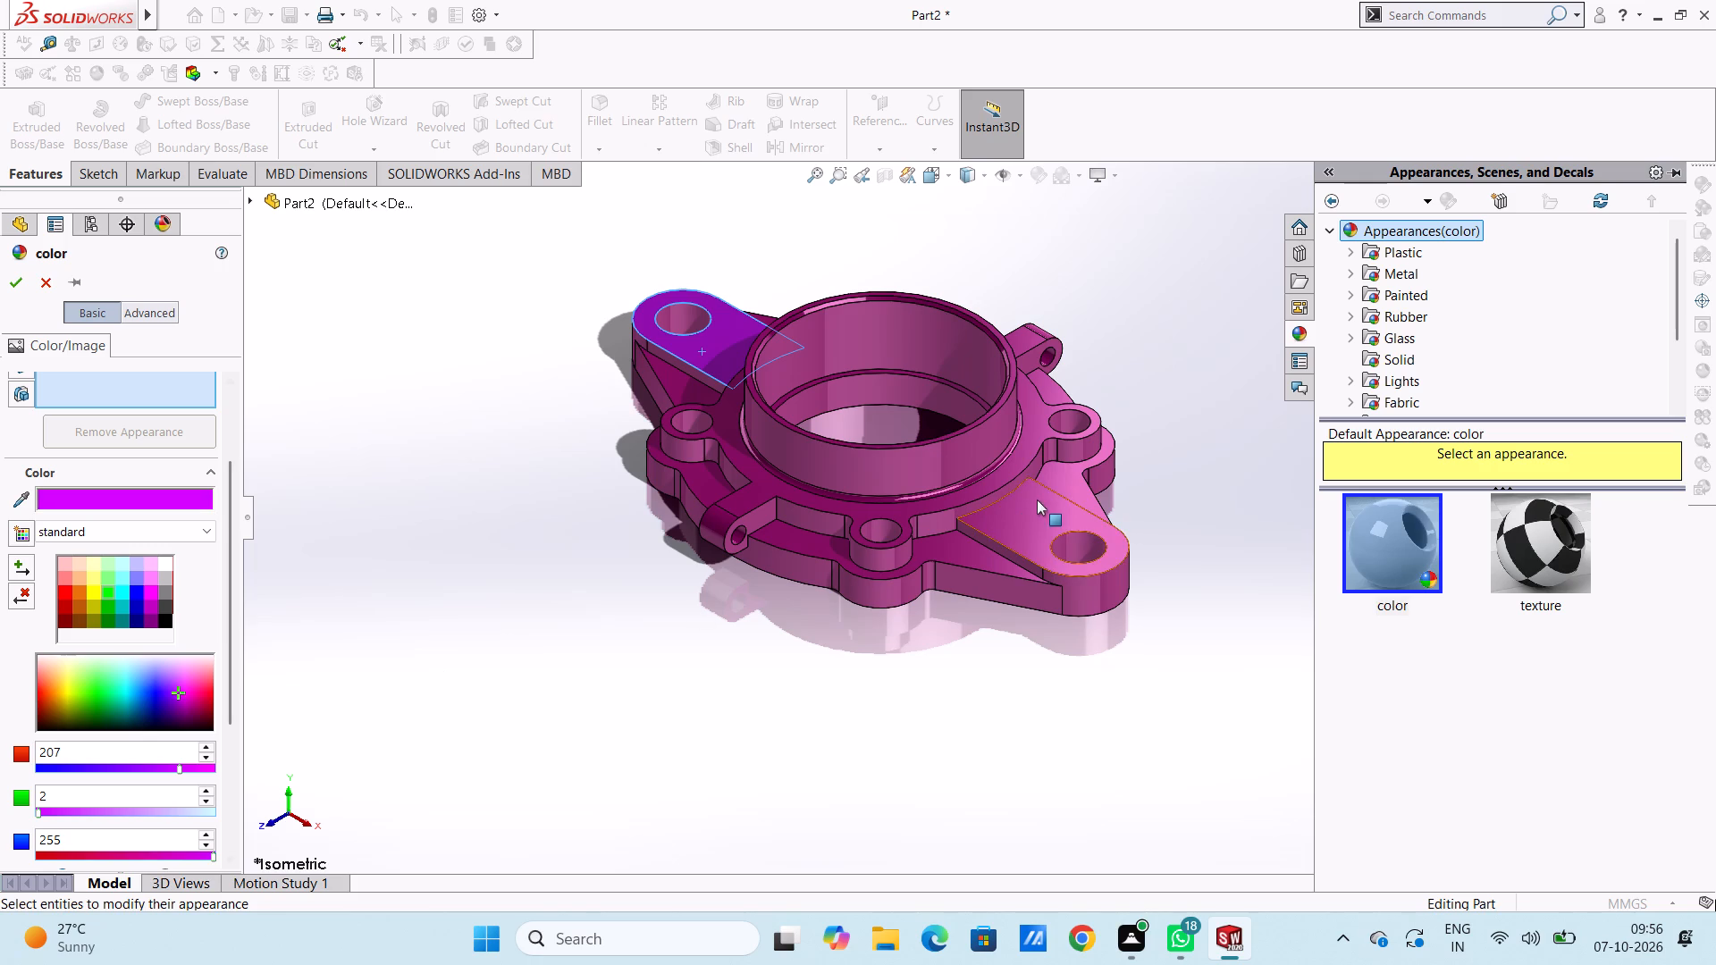
Extend the purple appearance to the +X mounting ear's top face, rounded end and raised side faces.
click(1047, 524)
scroll(1060, 576, down, 5)
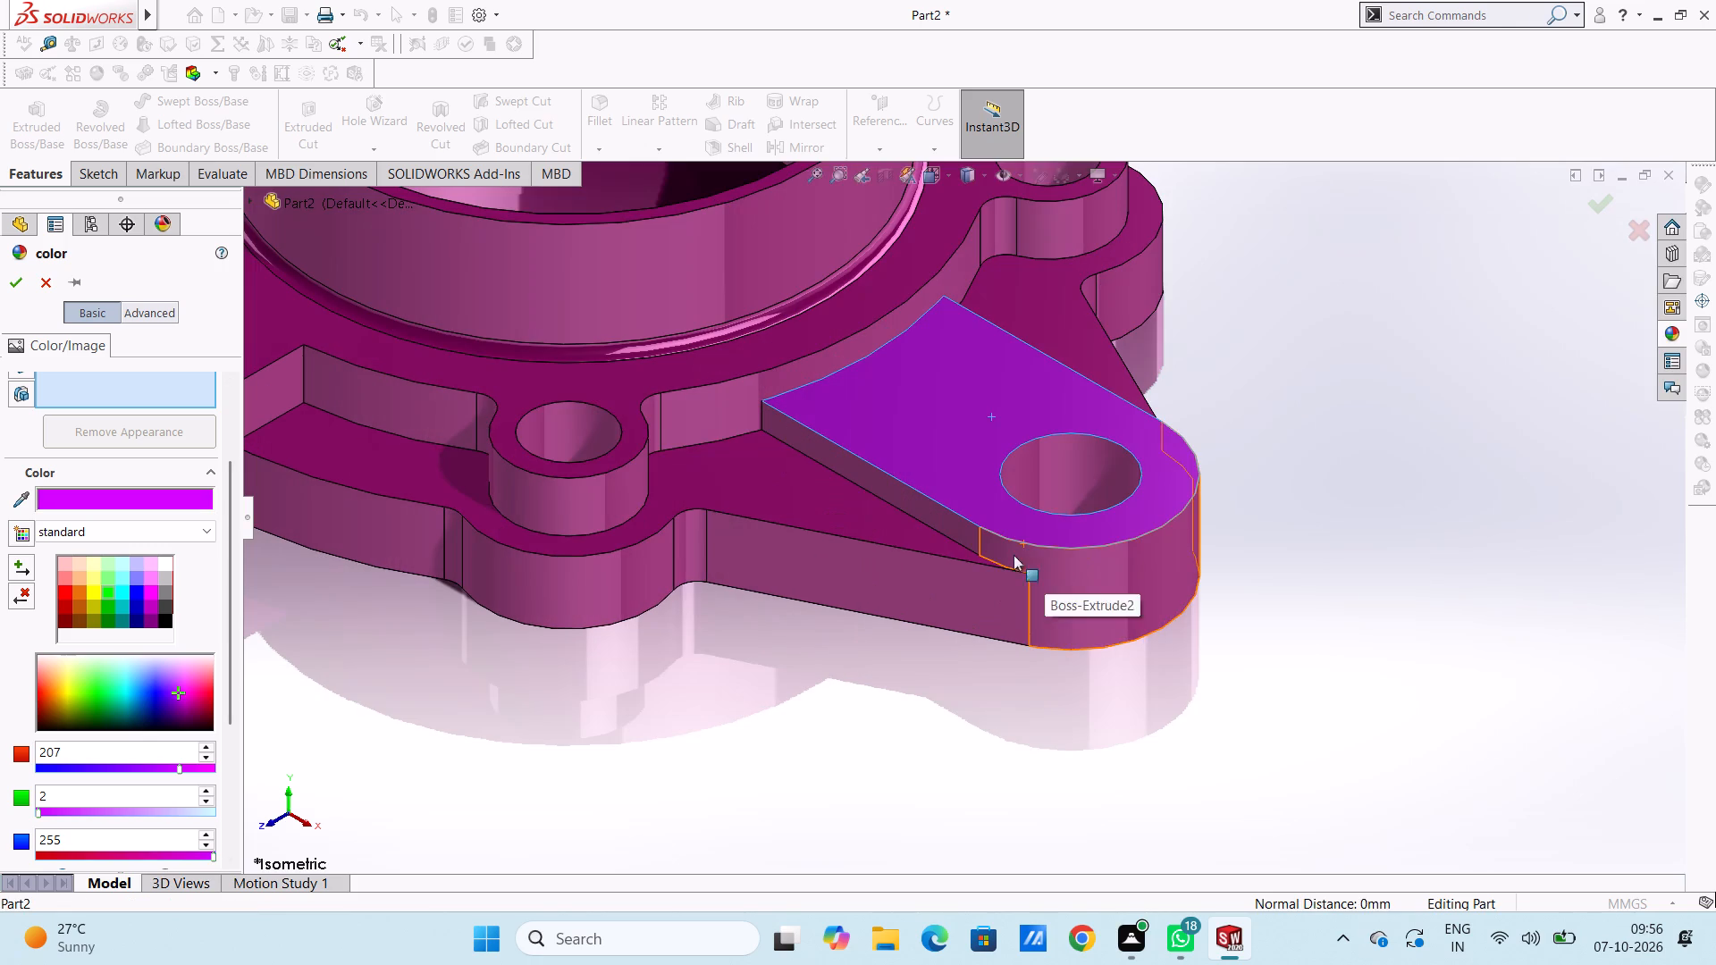
click(931, 514)
click(1109, 580)
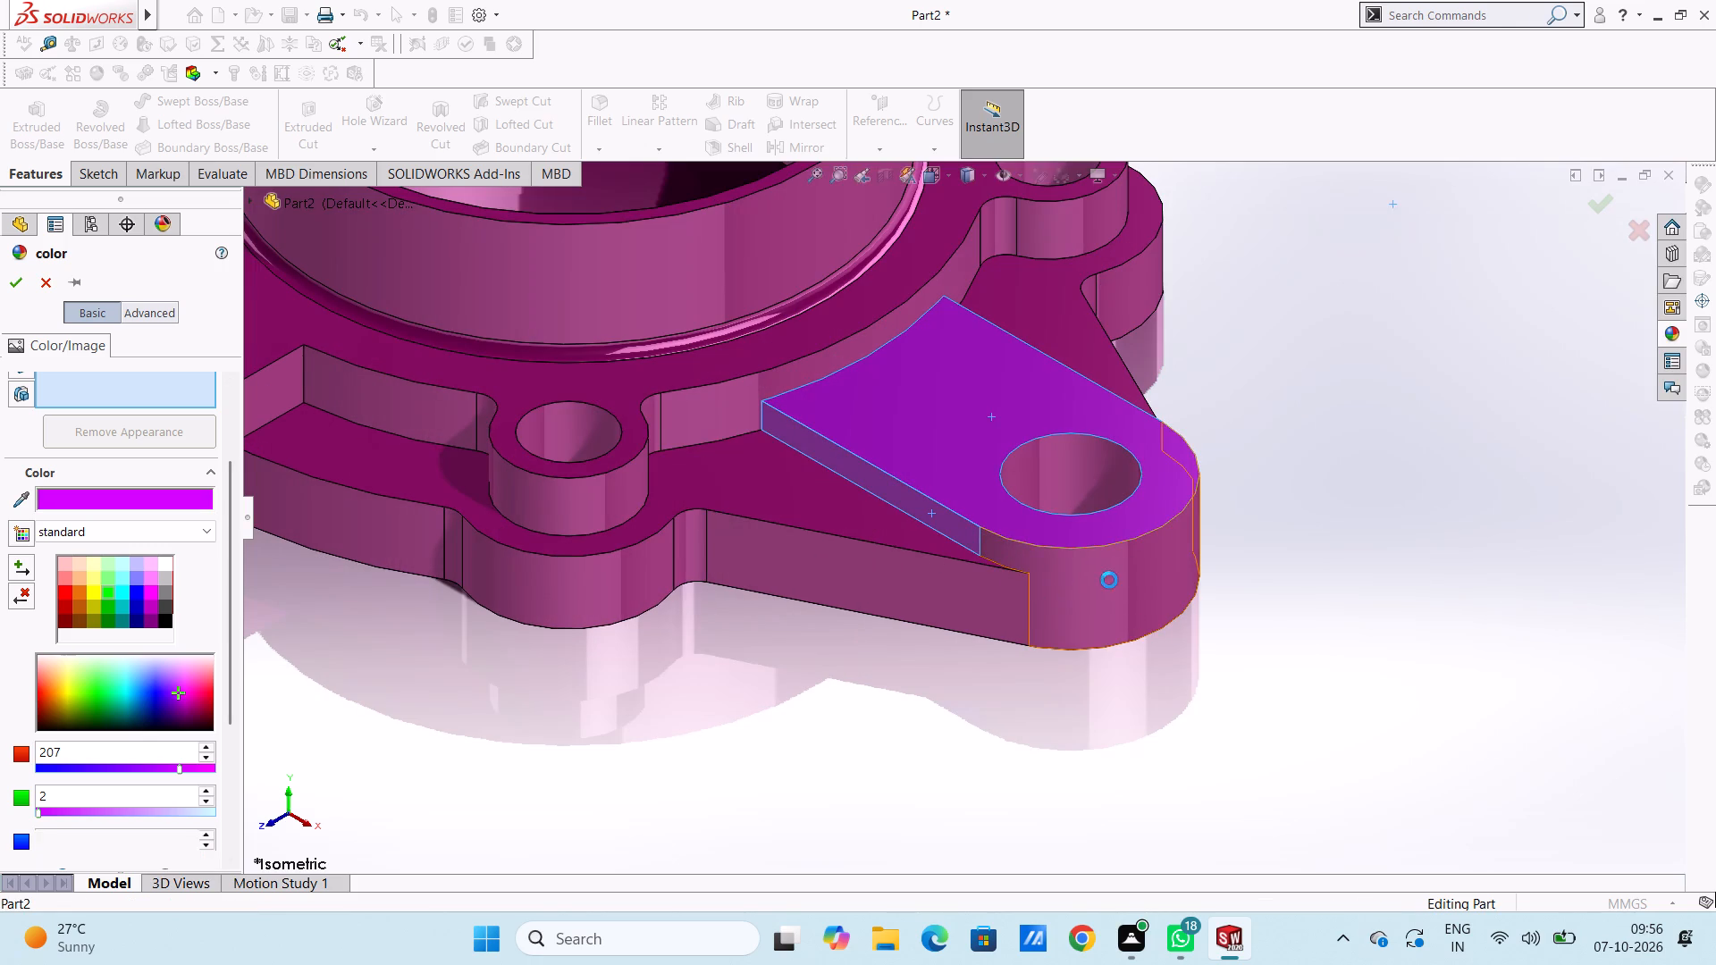
scroll(1109, 580, up, 5)
middle_drag(1153, 447, 988, 576)
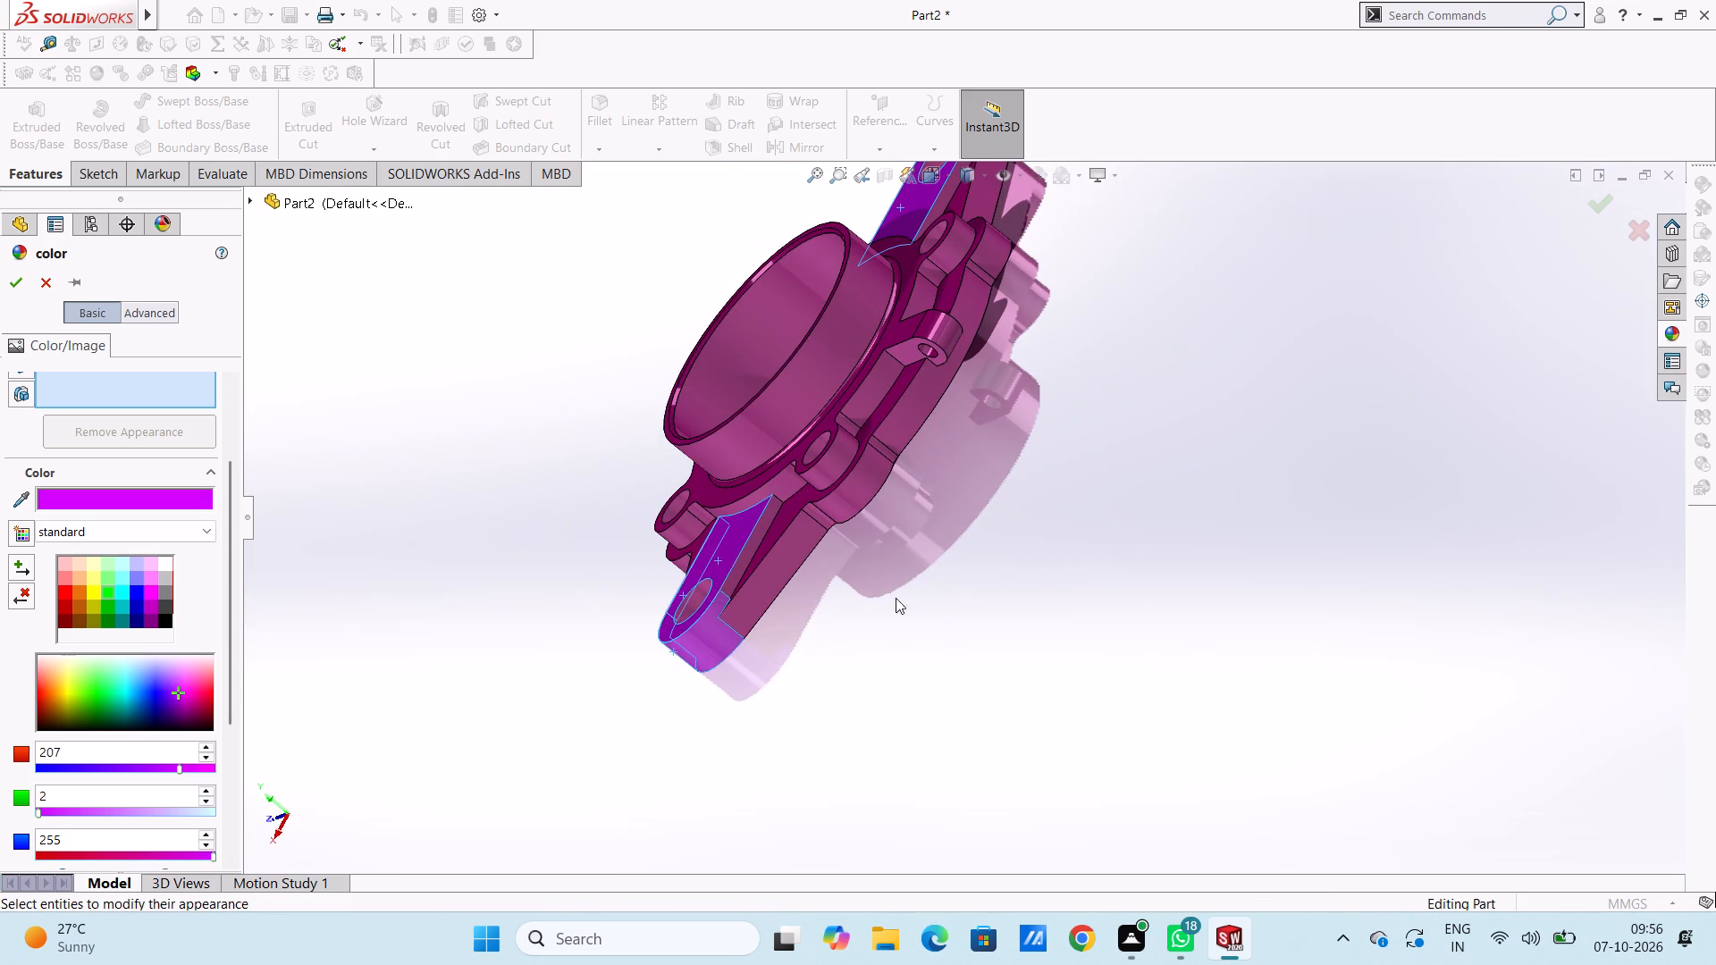
click(744, 558)
Add the -X mounting ear's rounded end and raised side faces to the purple appearance, and accept it.
scroll(612, 577, up, 4)
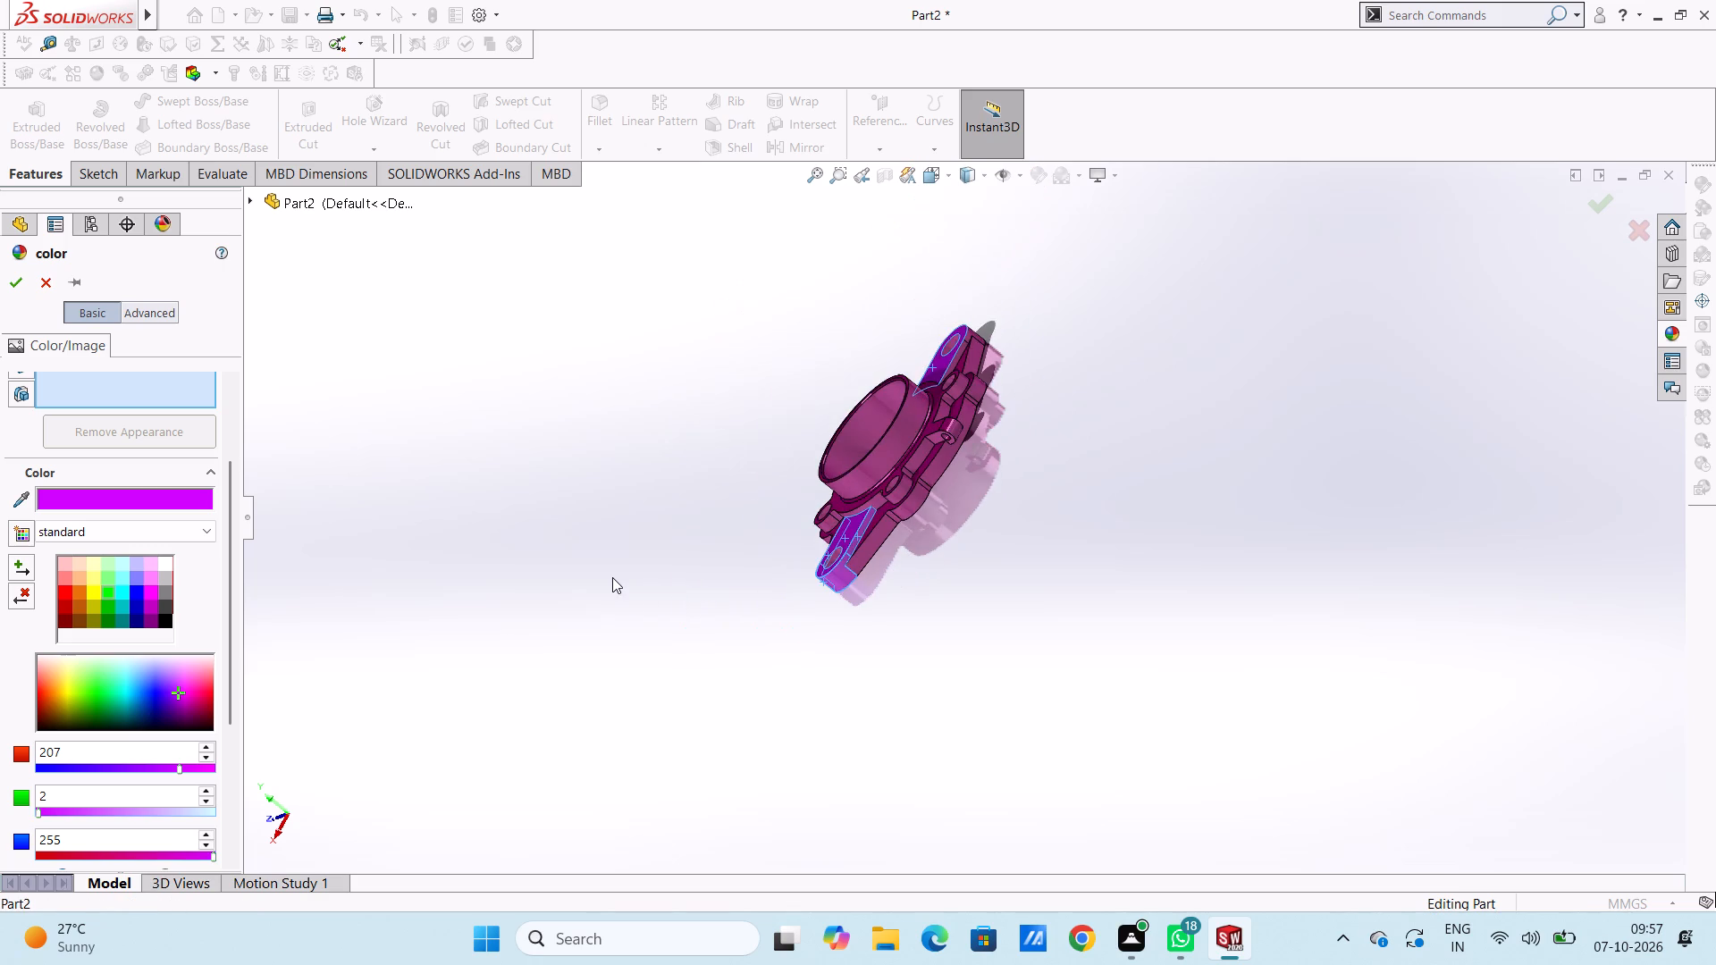
middle_drag(619, 545, 898, 637)
scroll(720, 532, down, 4)
scroll(895, 400, down, 4)
click(655, 489)
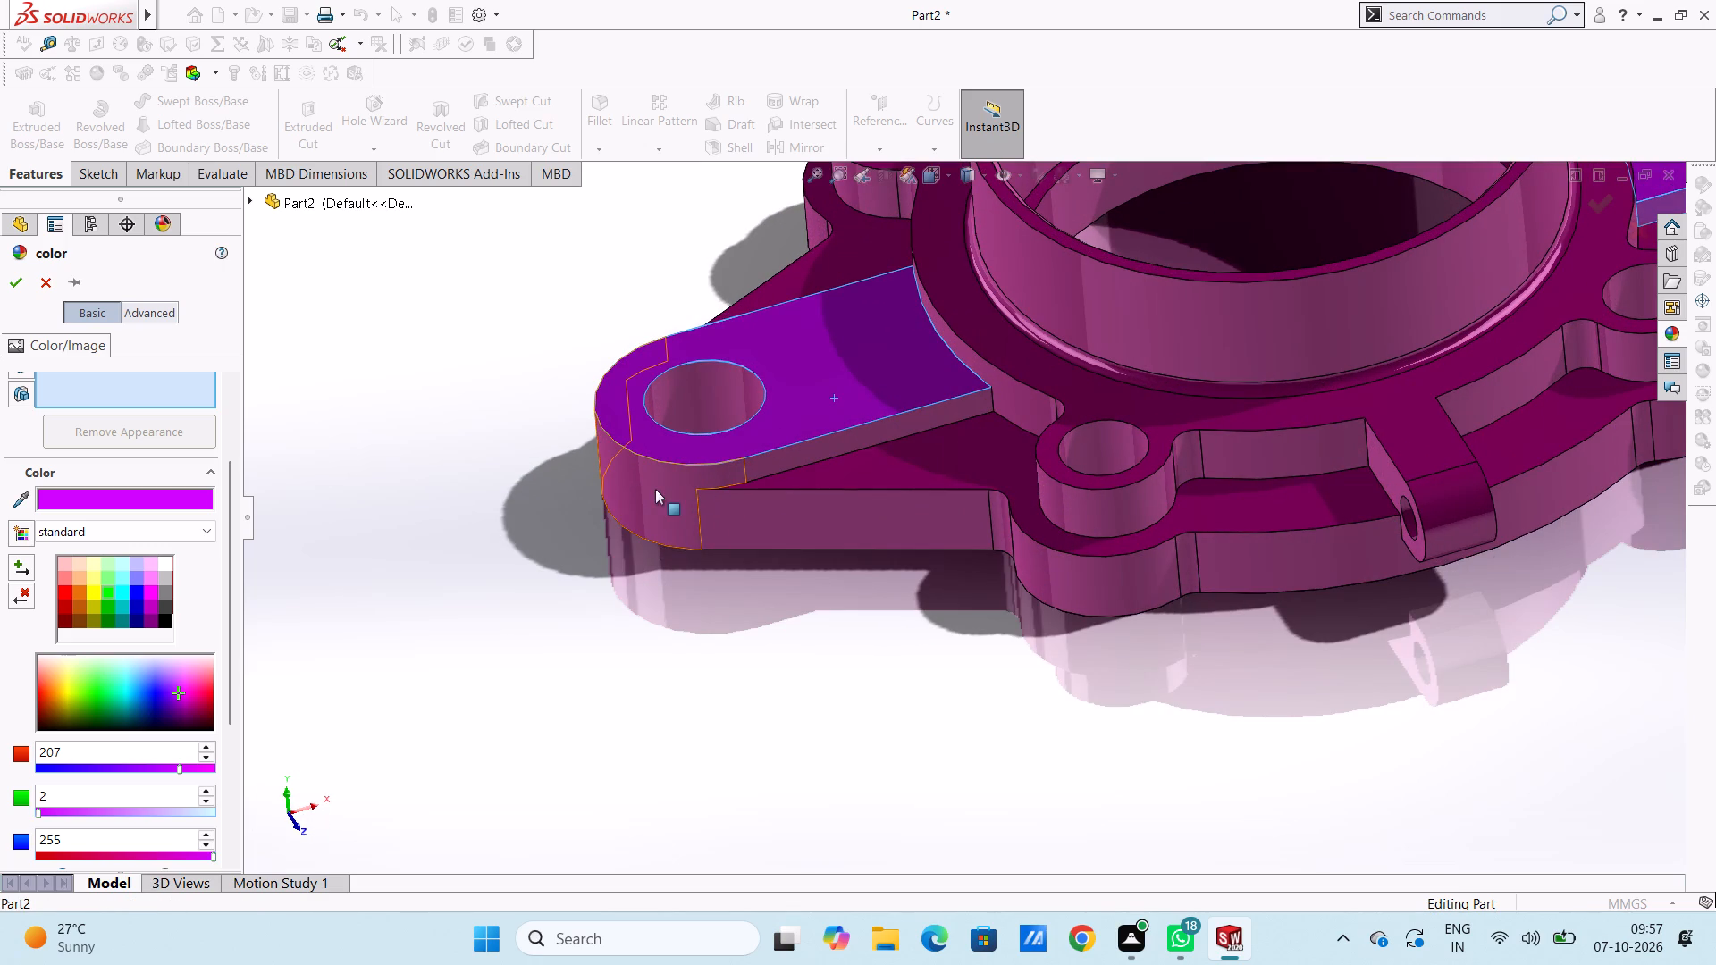
click(791, 464)
middle_drag(569, 366, 718, 488)
click(559, 268)
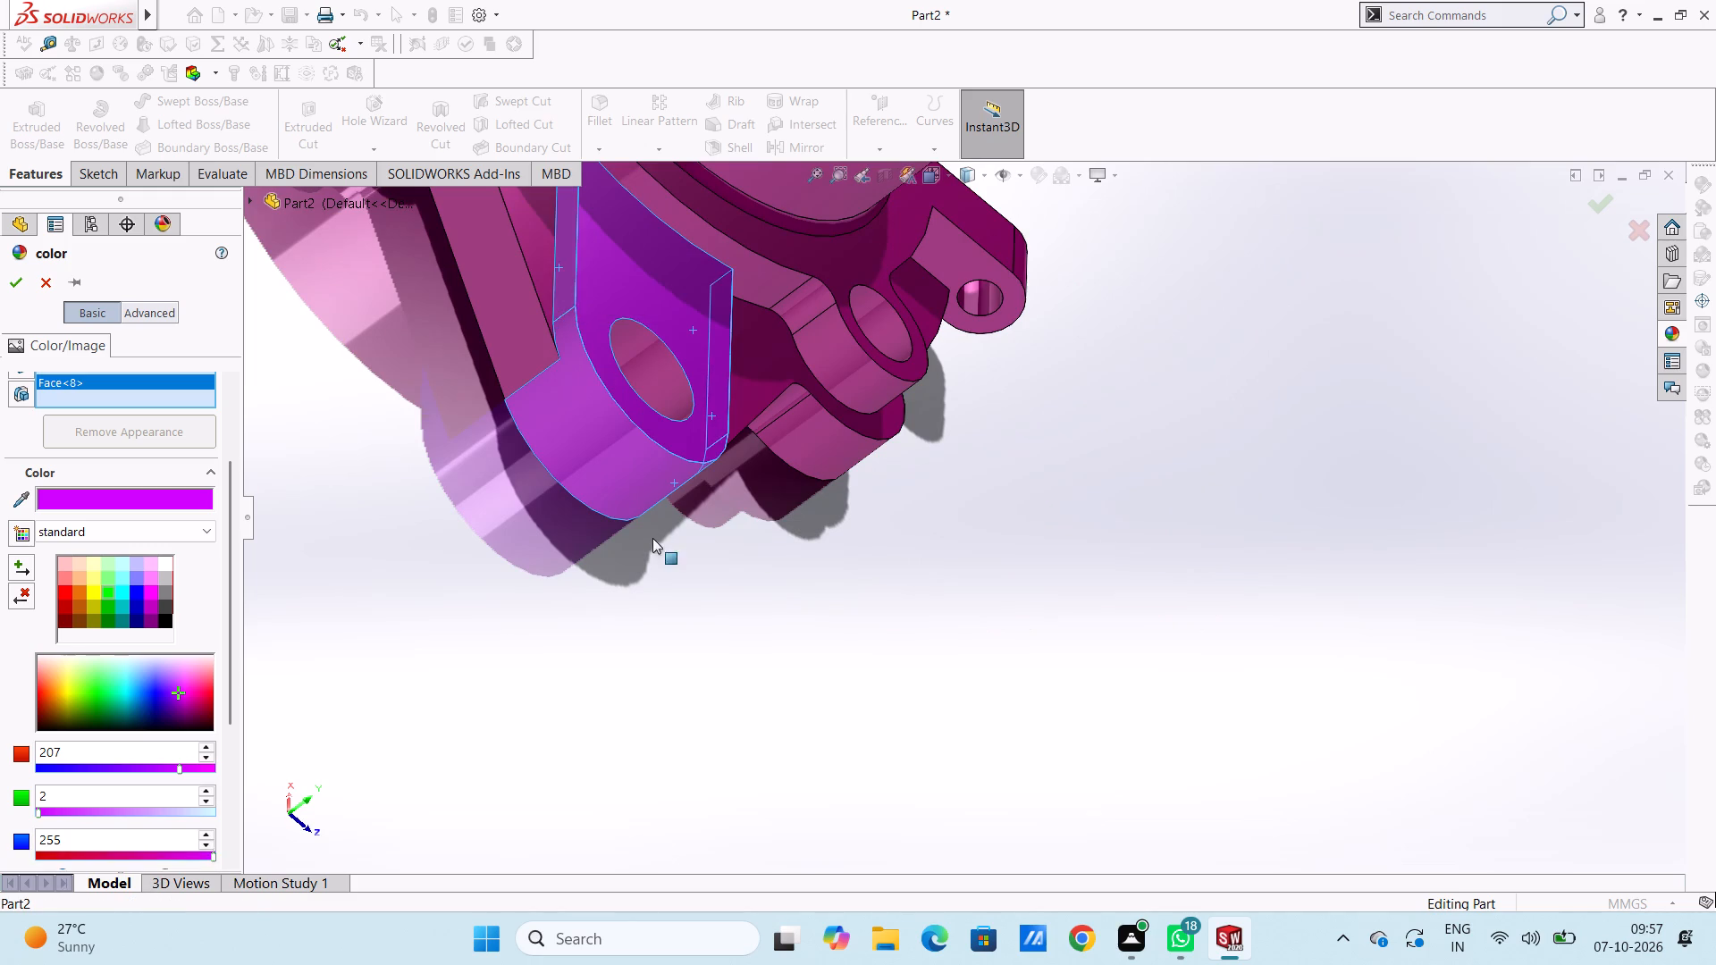
scroll(652, 540, up, 4)
middle_drag(758, 600, 616, 436)
scroll(611, 454, up, 4)
middle_drag(812, 539, 766, 604)
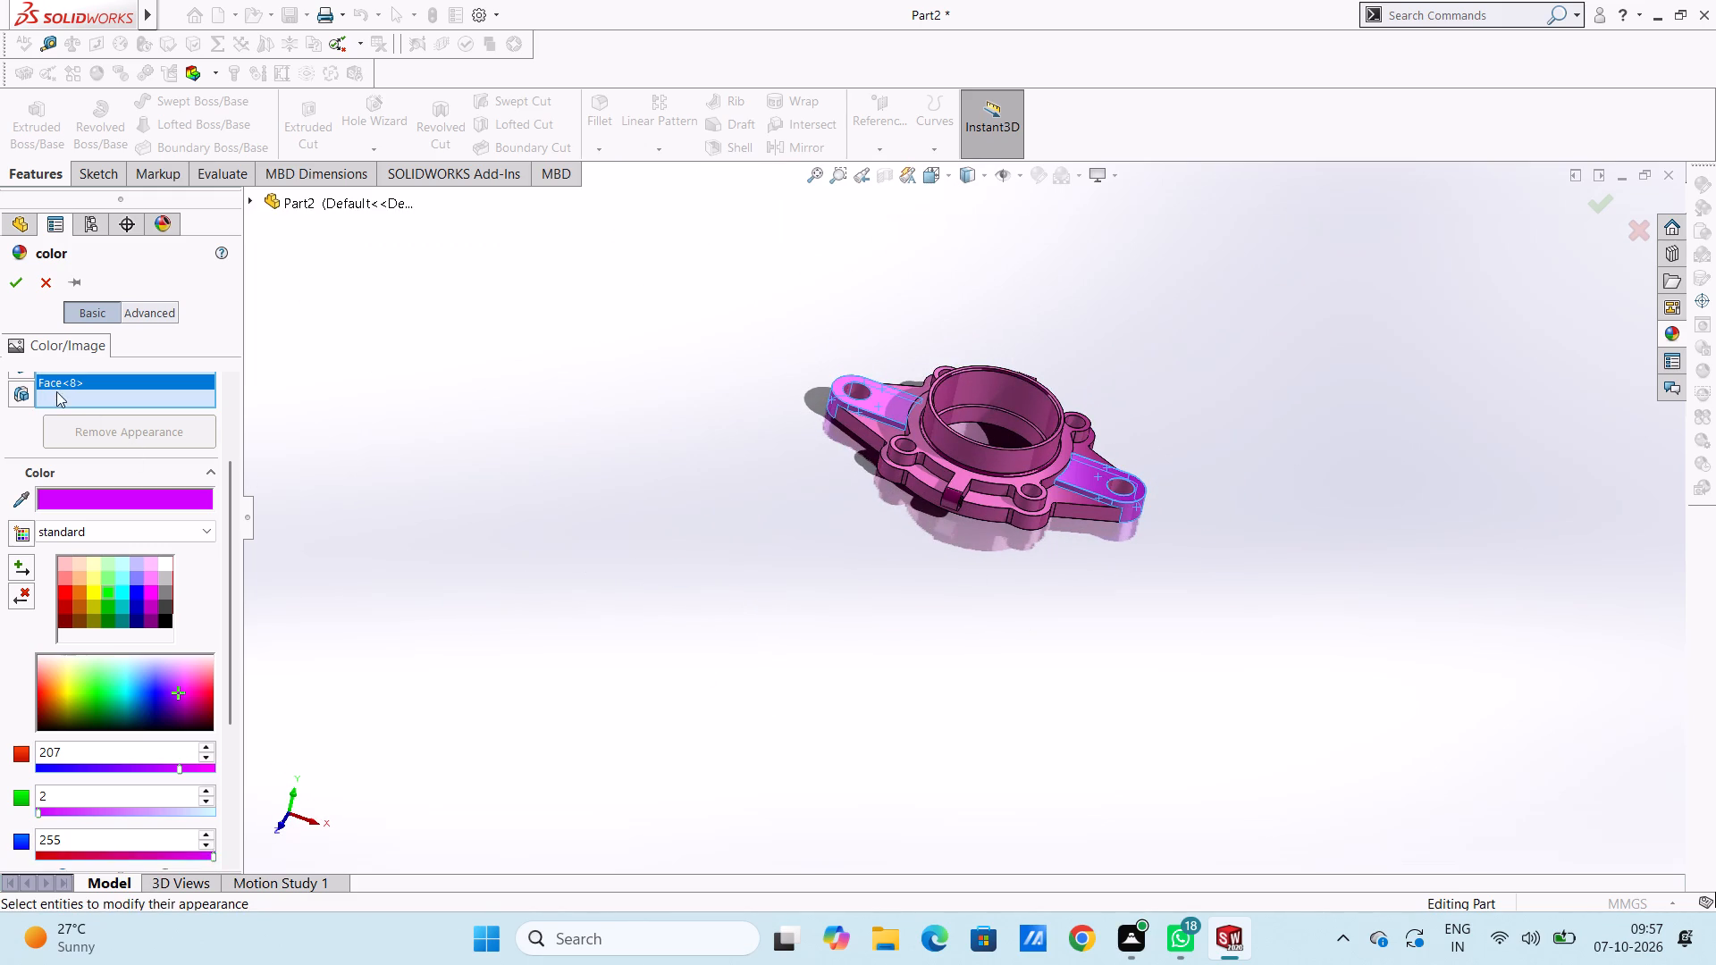
click(21, 280)
Open a color appearance for the outer curved face of the bolt-hole boss on the +X, +Z side.
scroll(1074, 388, down, 1)
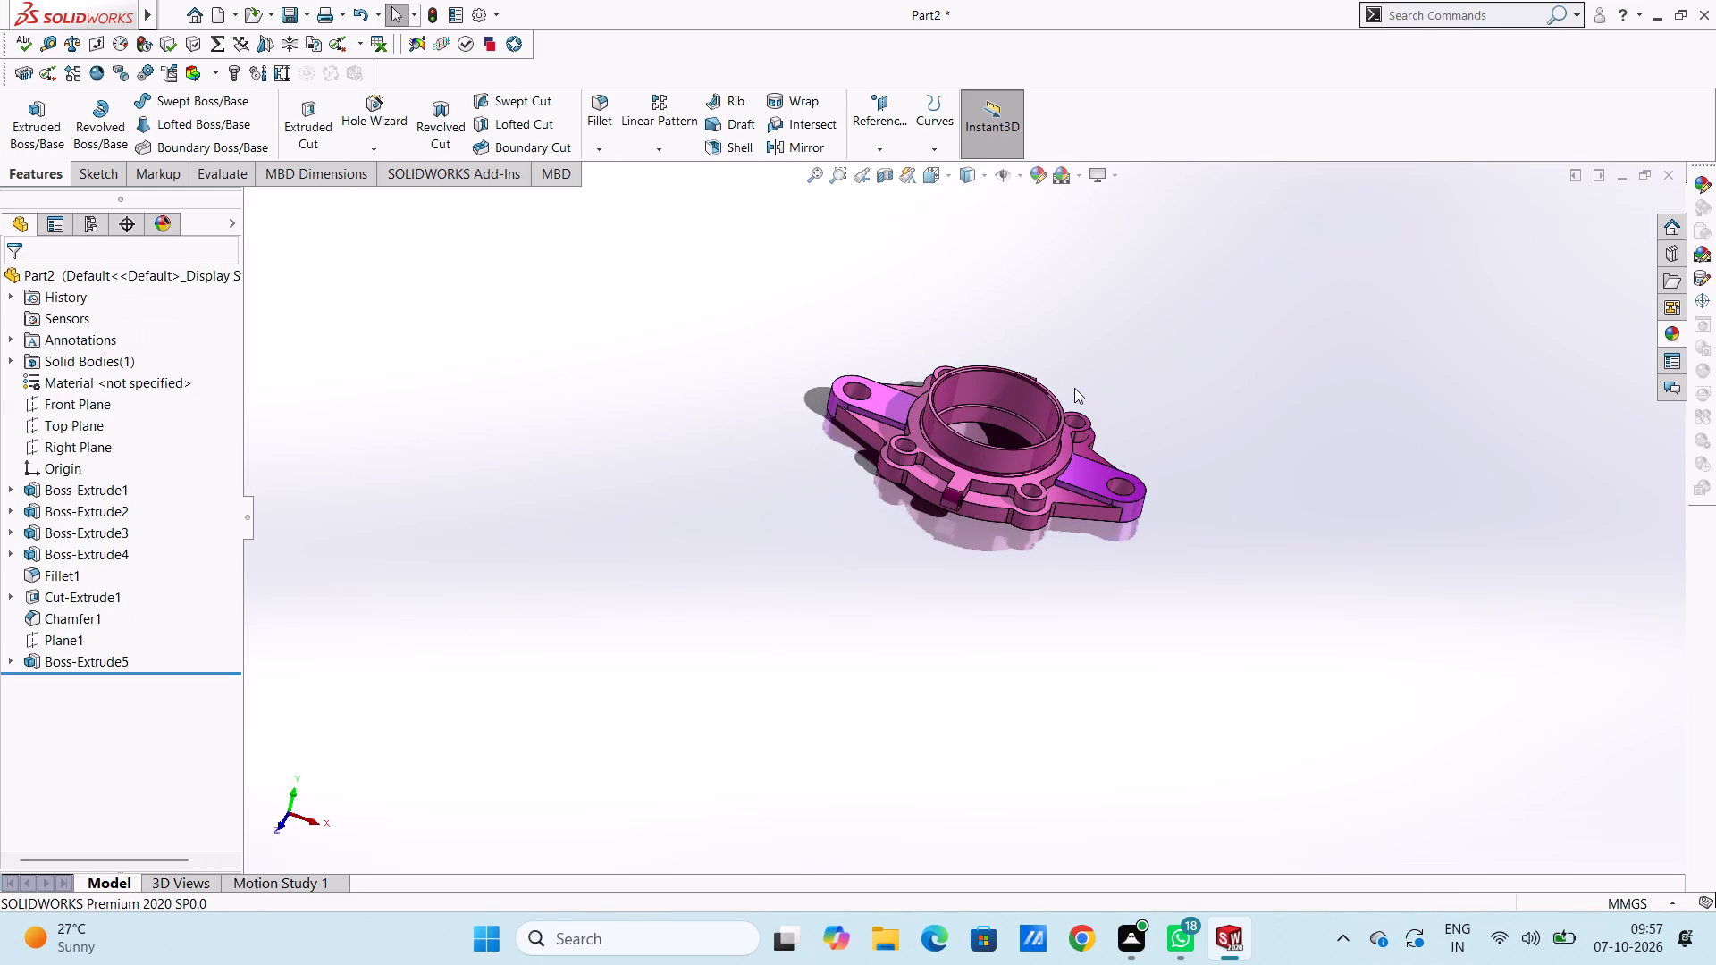
scroll(1074, 388, down, 4)
scroll(1035, 457, up, 5)
middle_drag(1053, 431, 1089, 507)
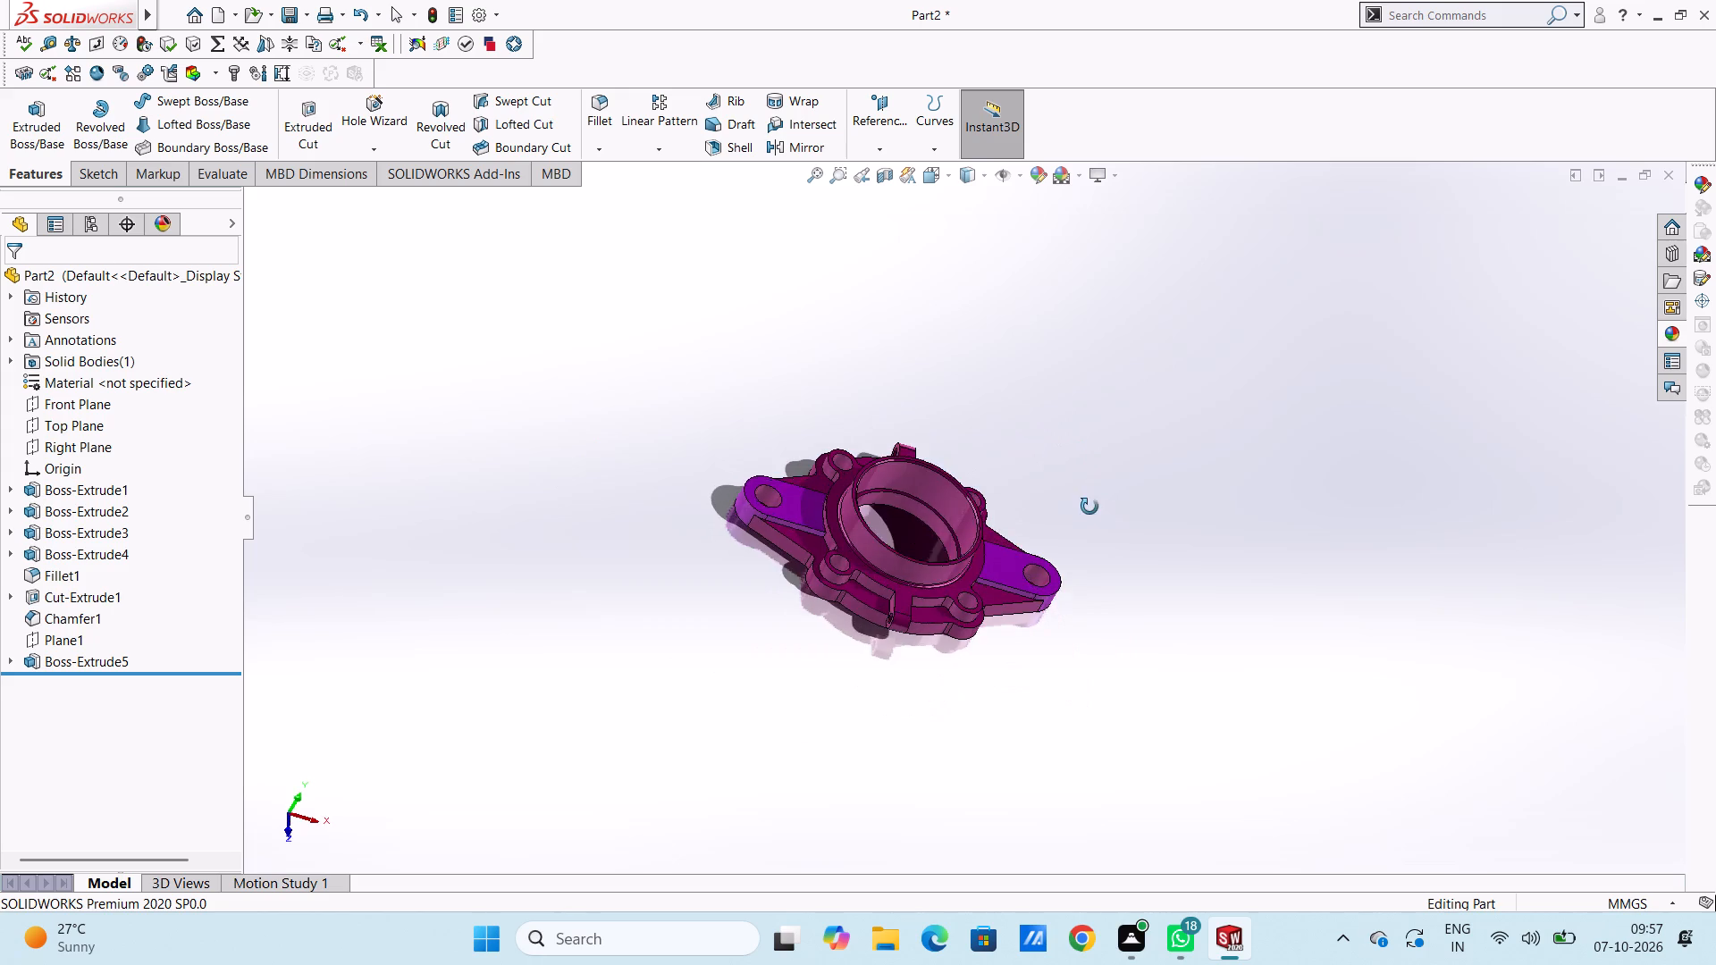
middle_drag(1089, 507, 1039, 523)
scroll(963, 625, down, 5)
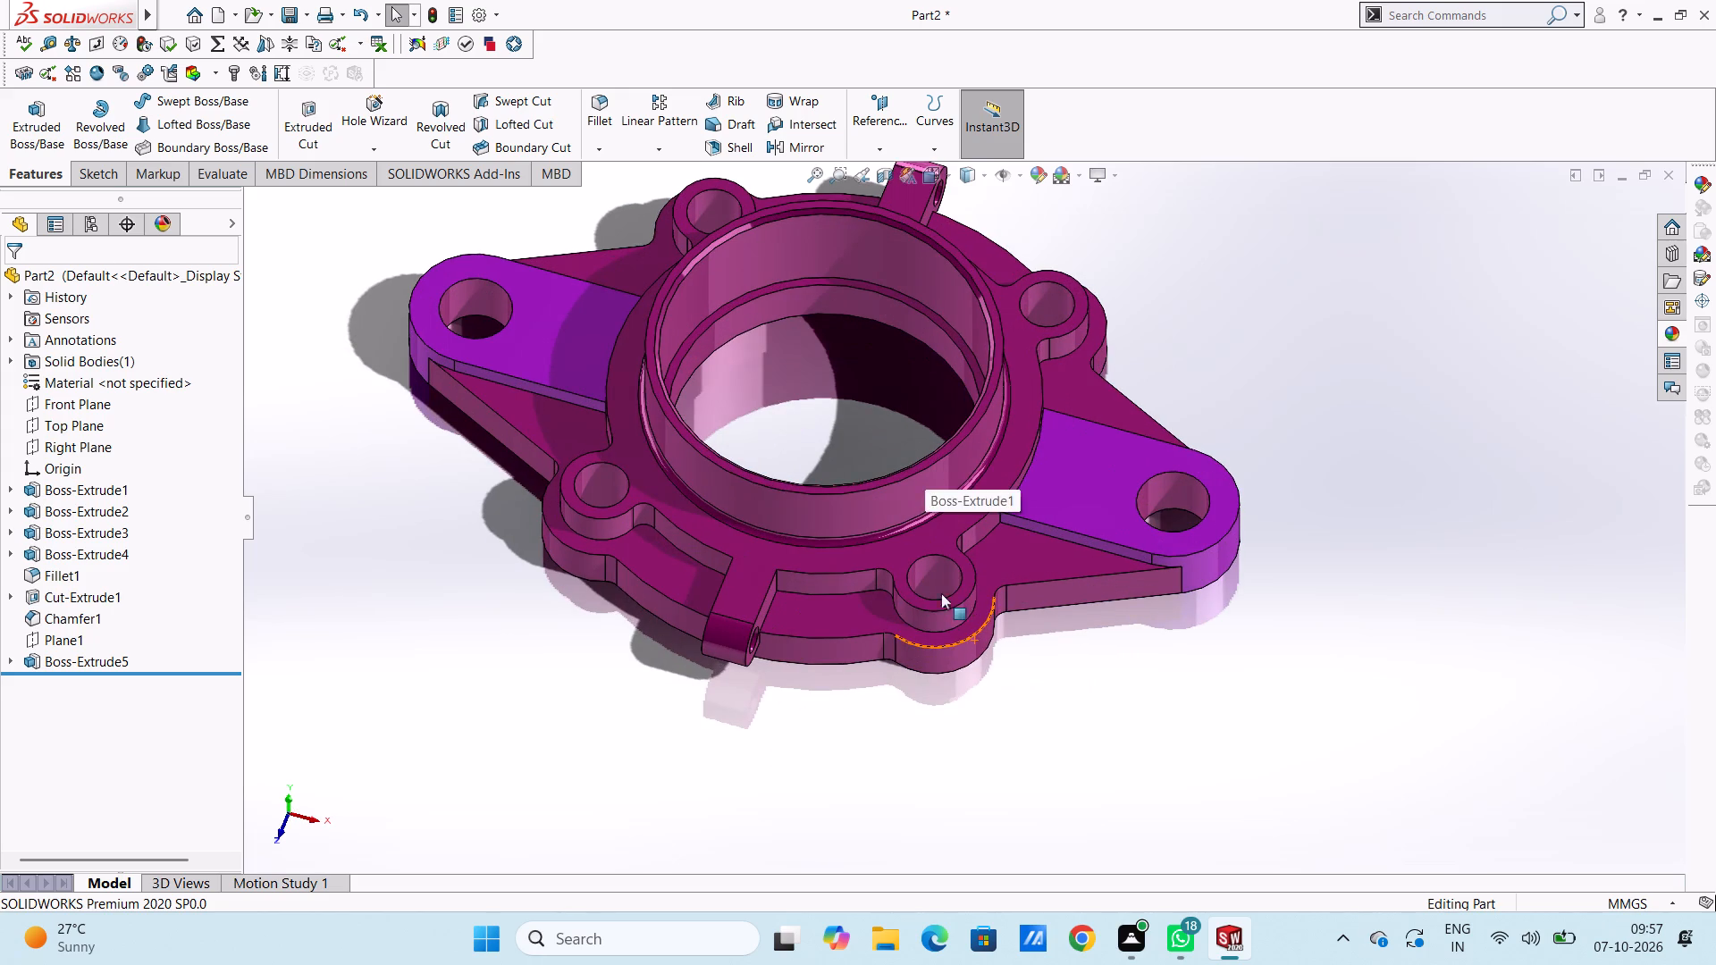
click(949, 615)
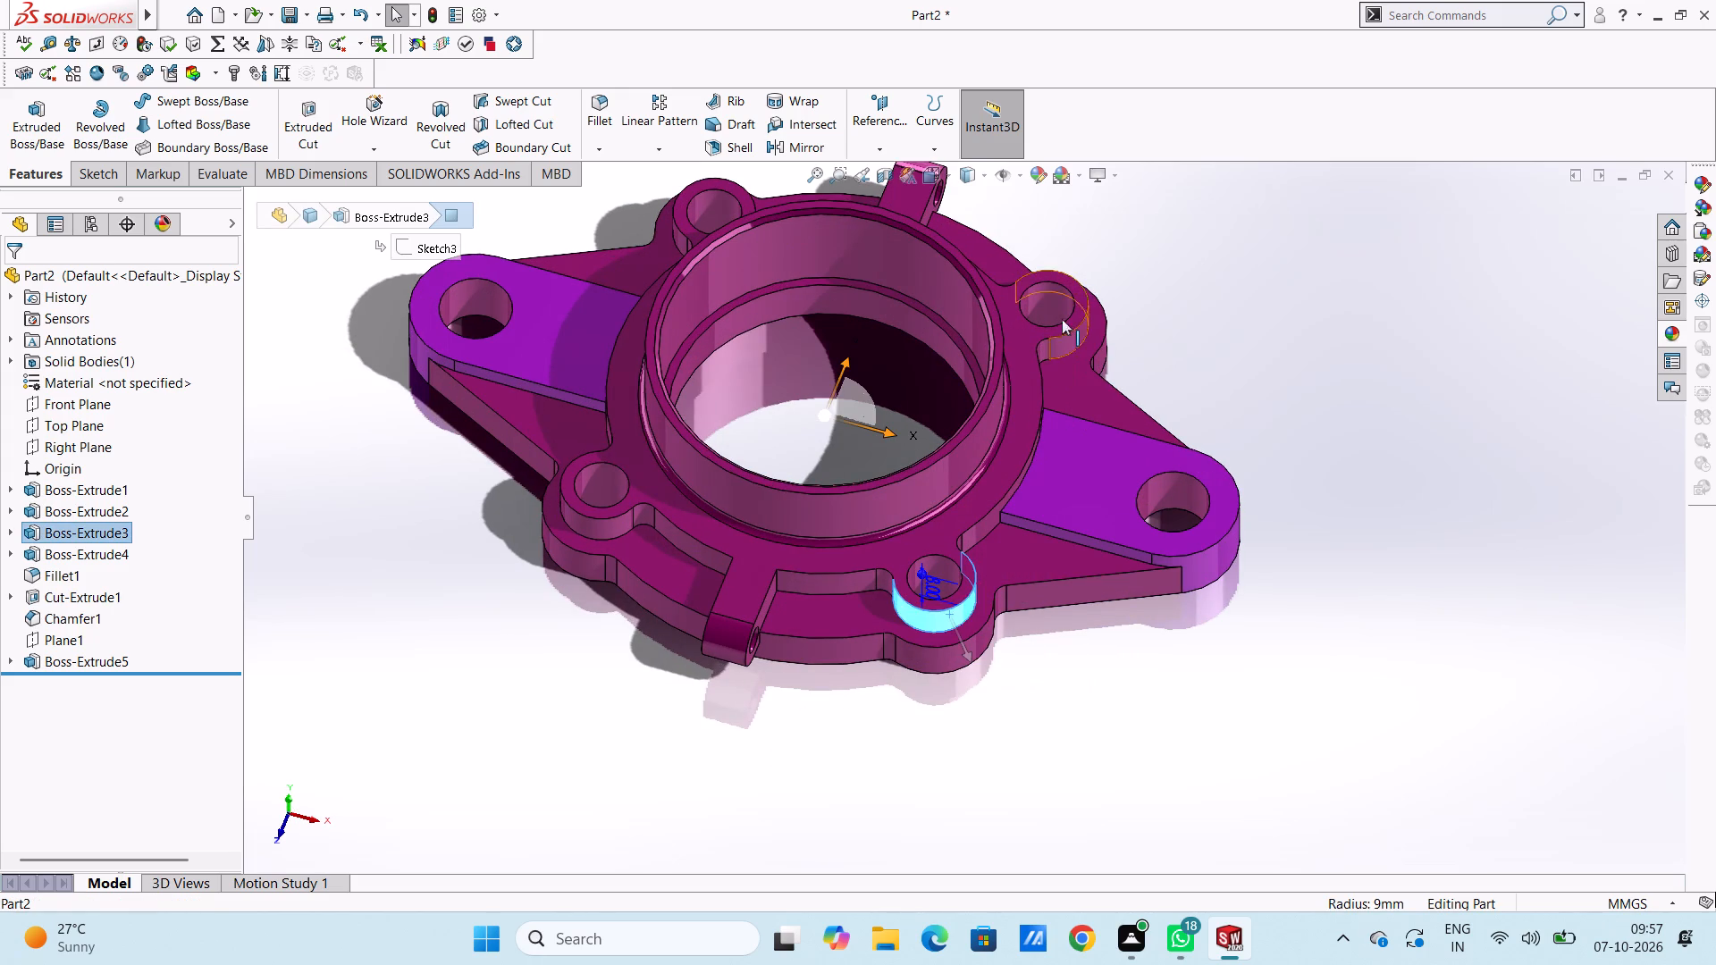
click(1035, 184)
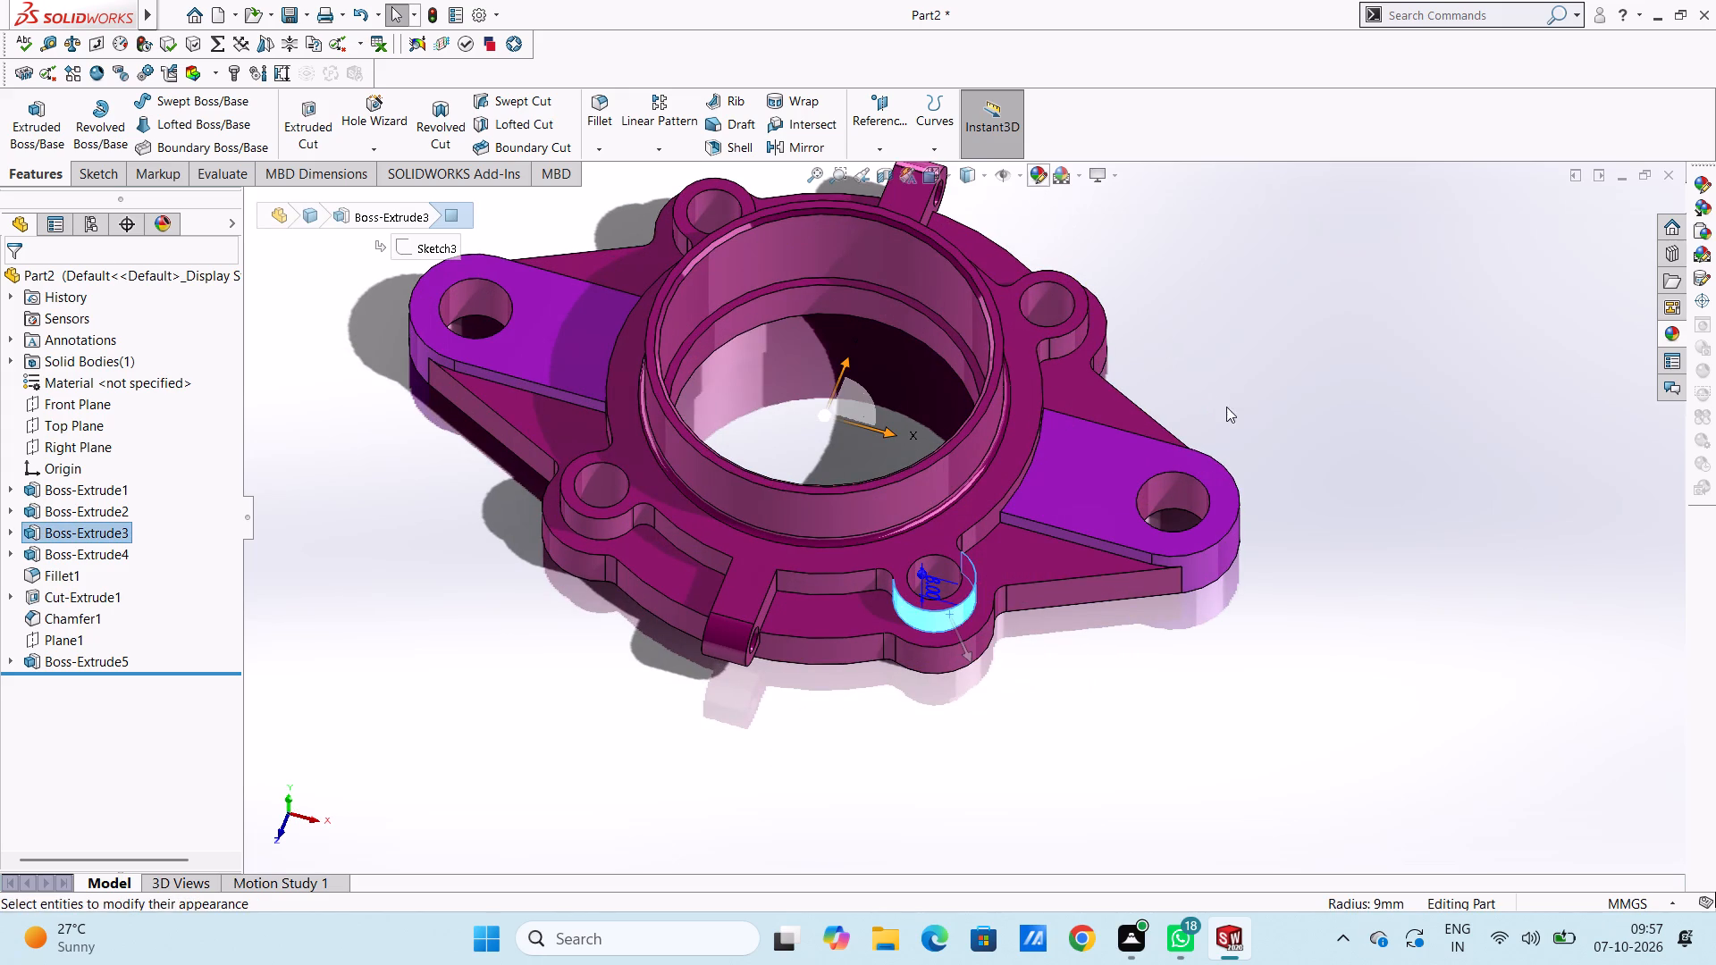
scroll(1226, 407, up, 7)
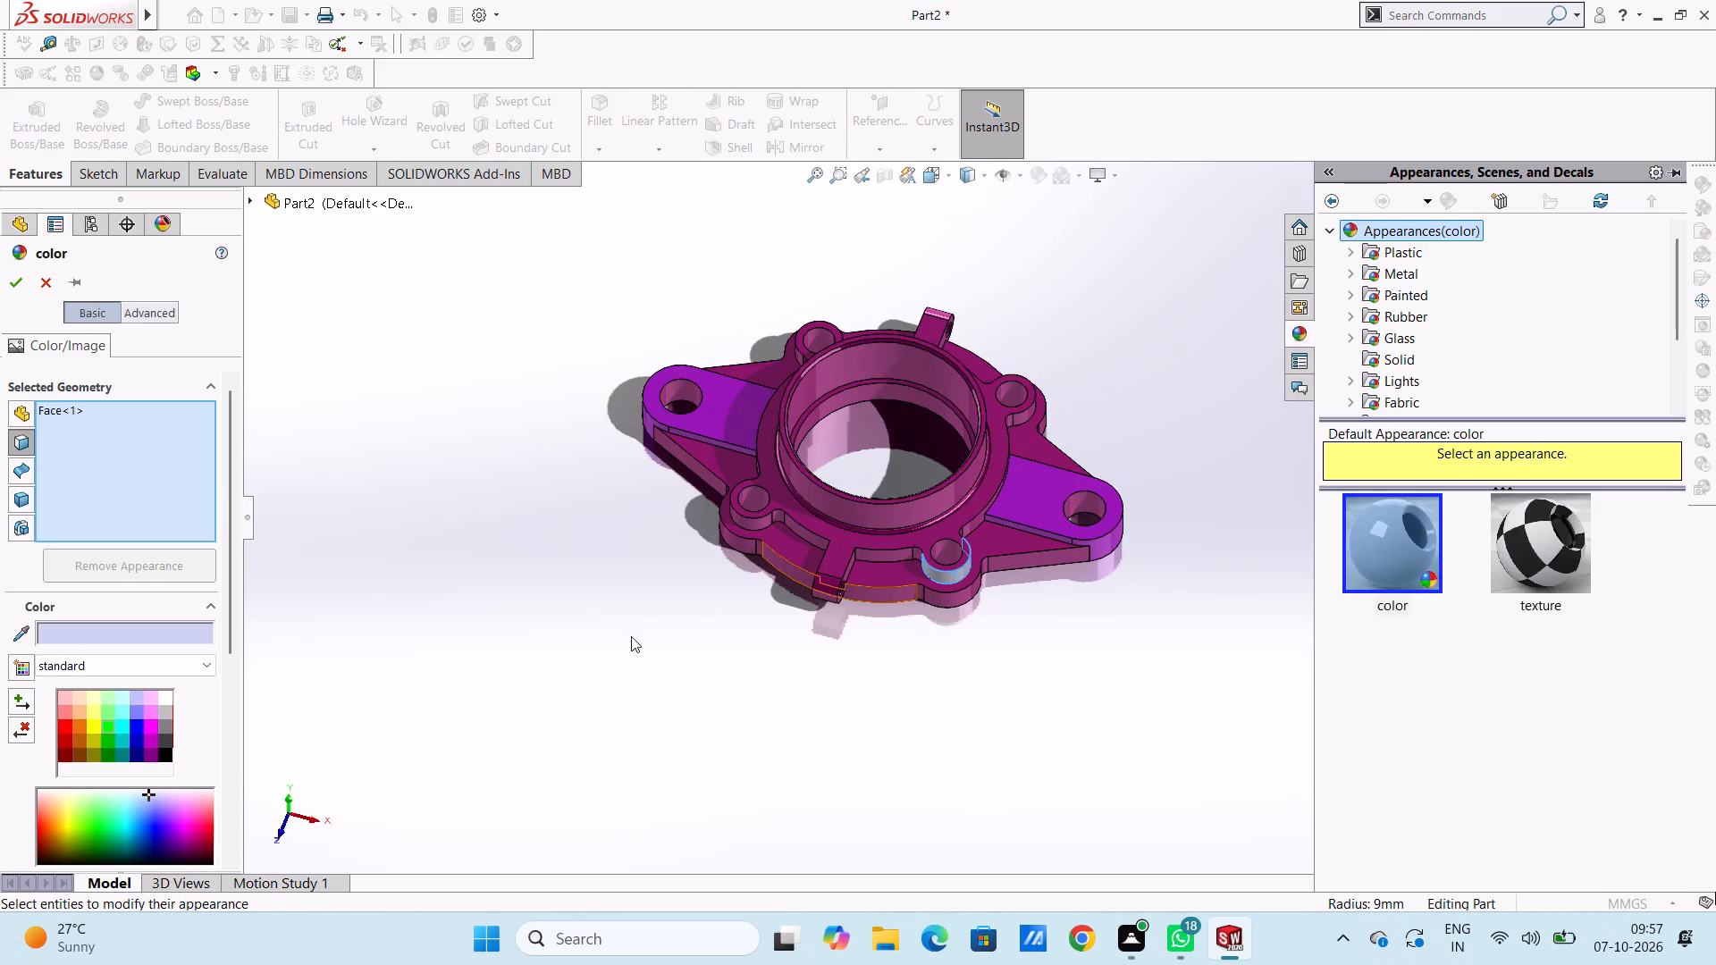
scroll(612, 647, down, 2)
scroll(1041, 569, up, 3)
scroll(1181, 419, down, 4)
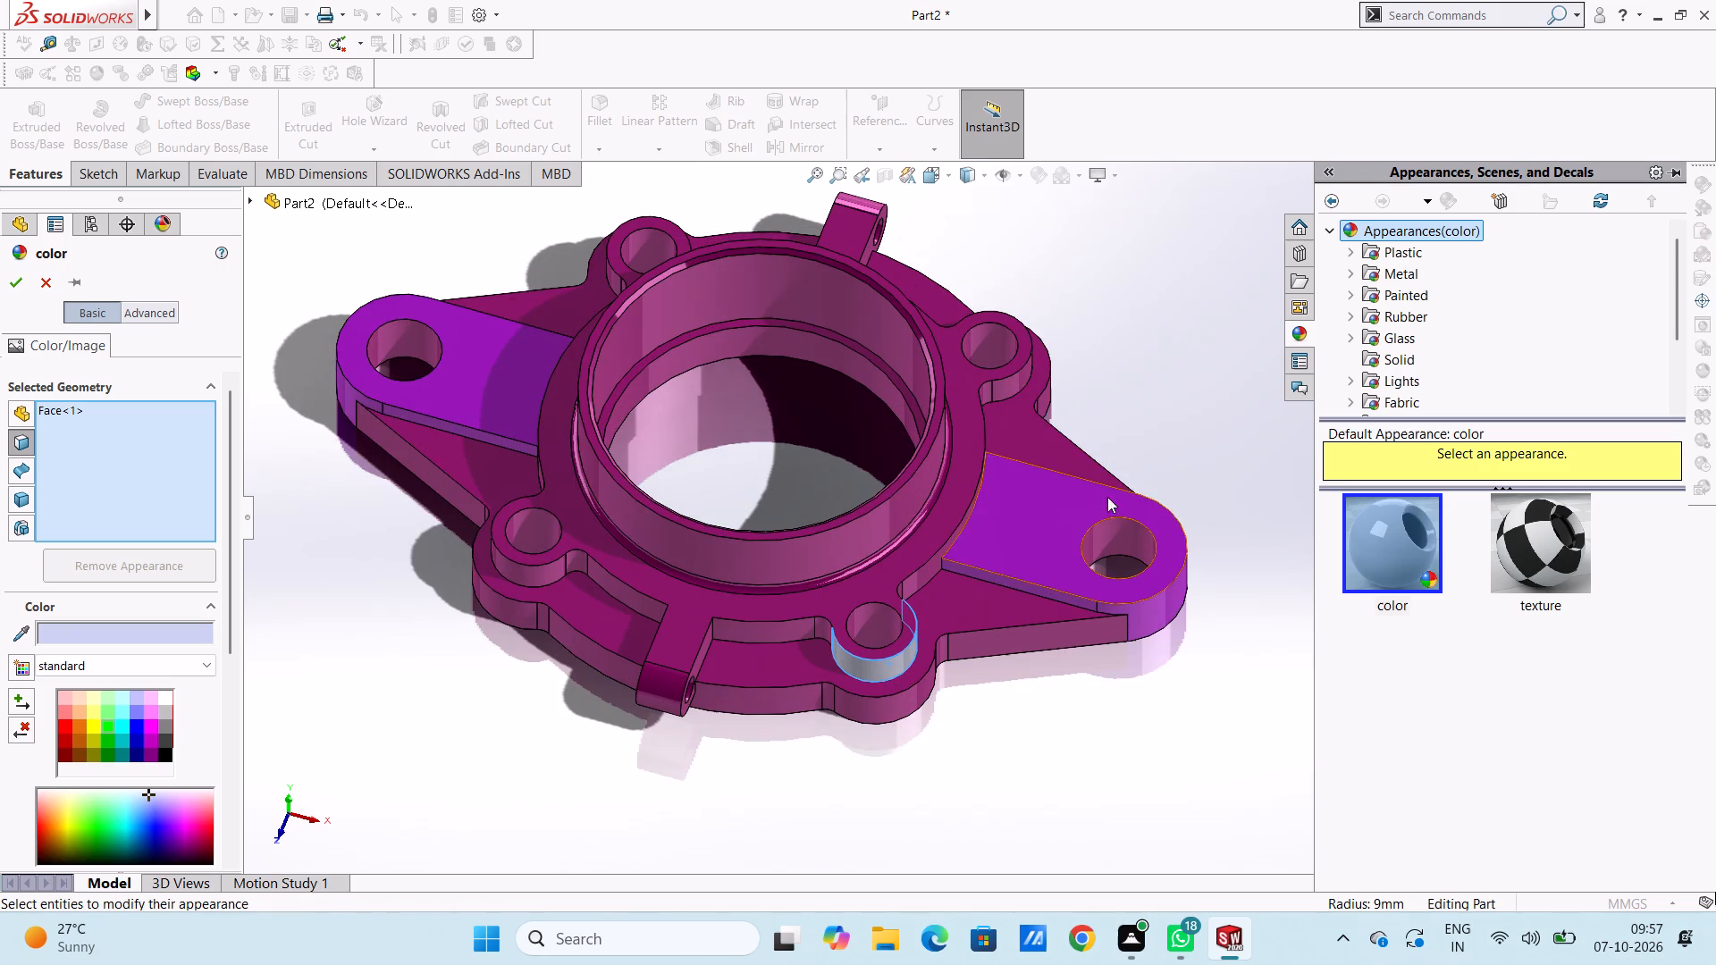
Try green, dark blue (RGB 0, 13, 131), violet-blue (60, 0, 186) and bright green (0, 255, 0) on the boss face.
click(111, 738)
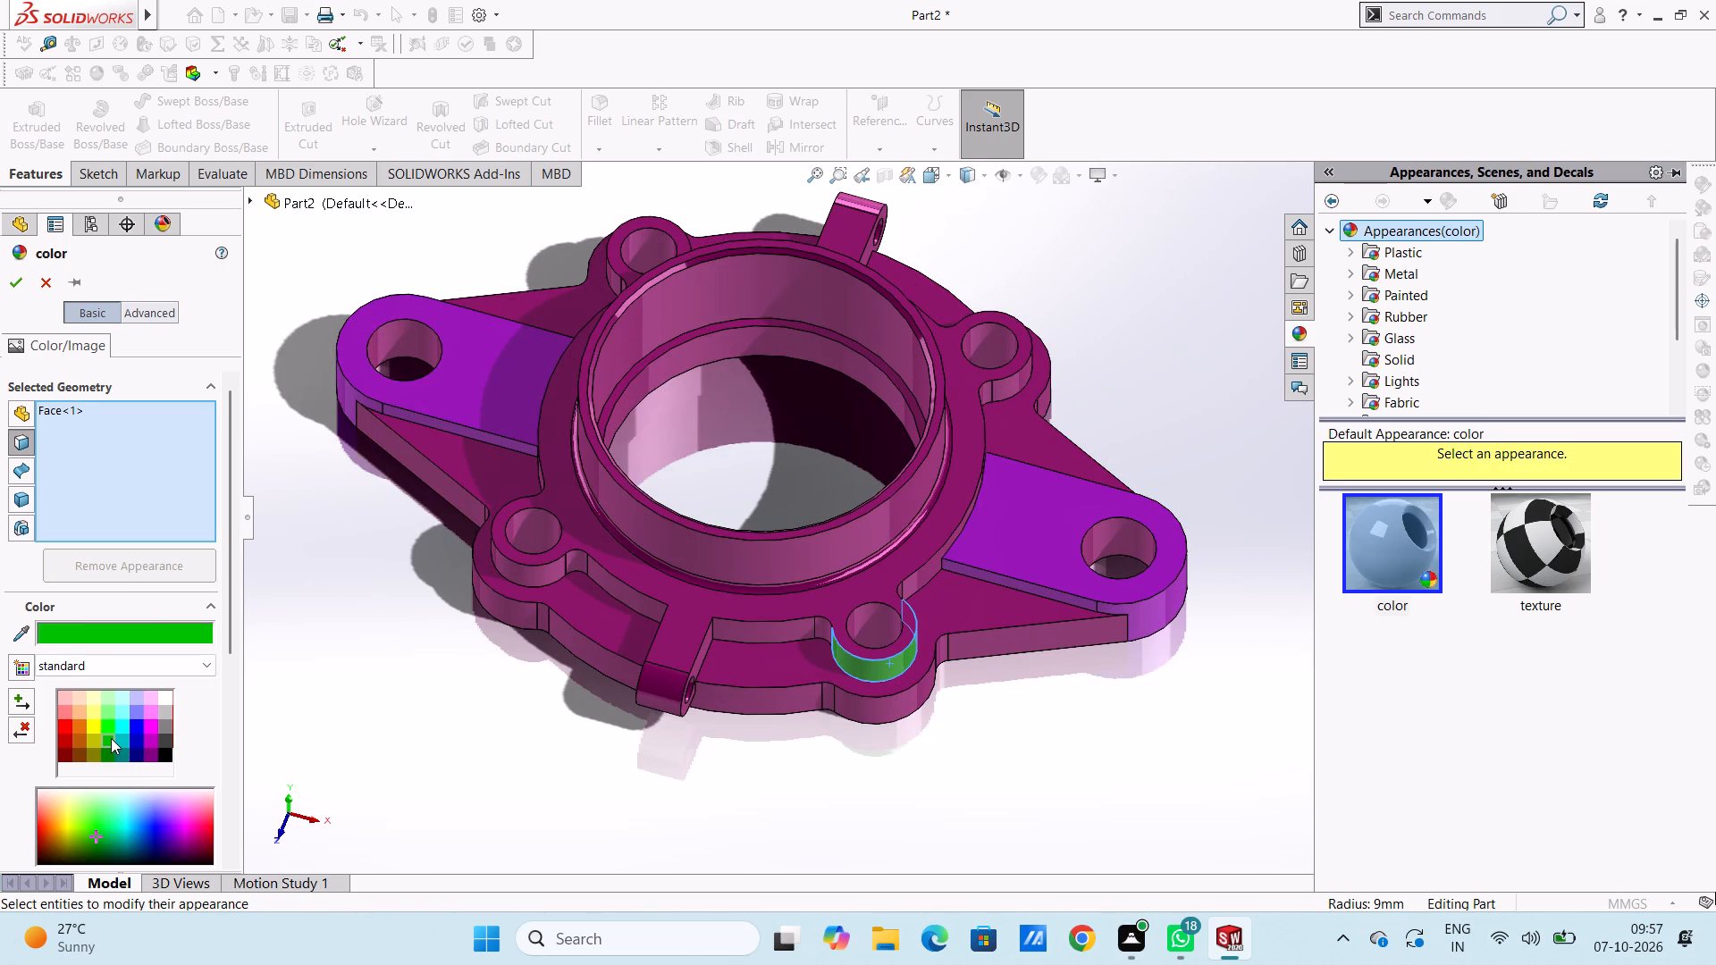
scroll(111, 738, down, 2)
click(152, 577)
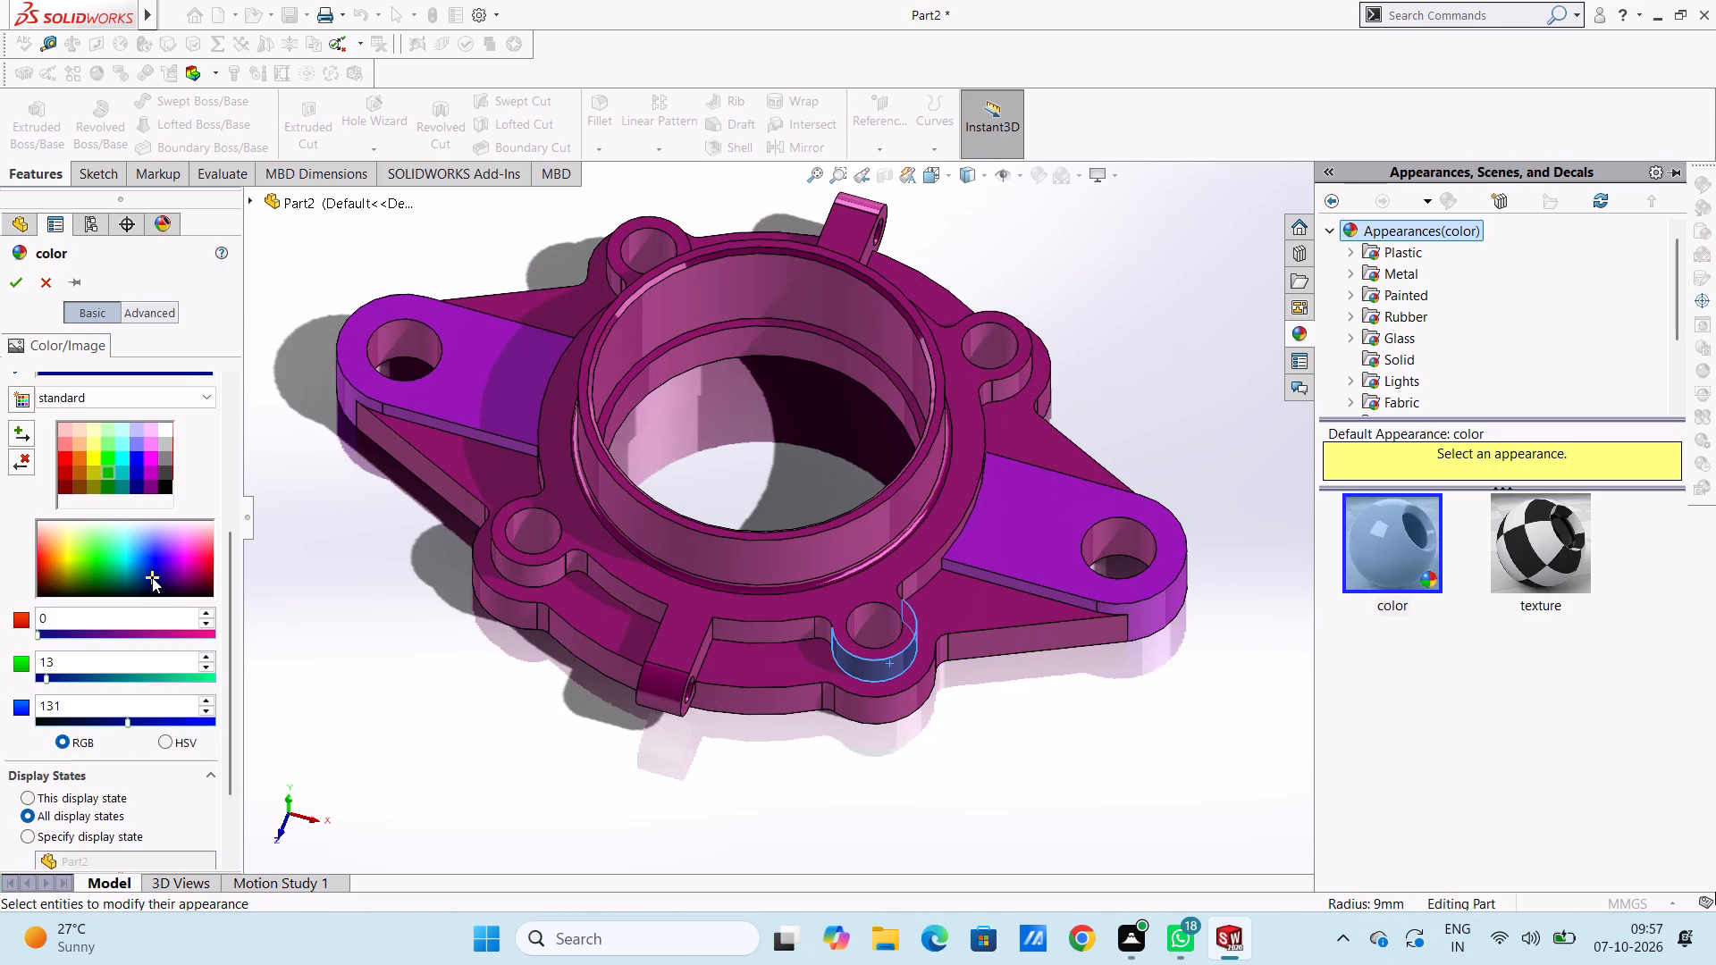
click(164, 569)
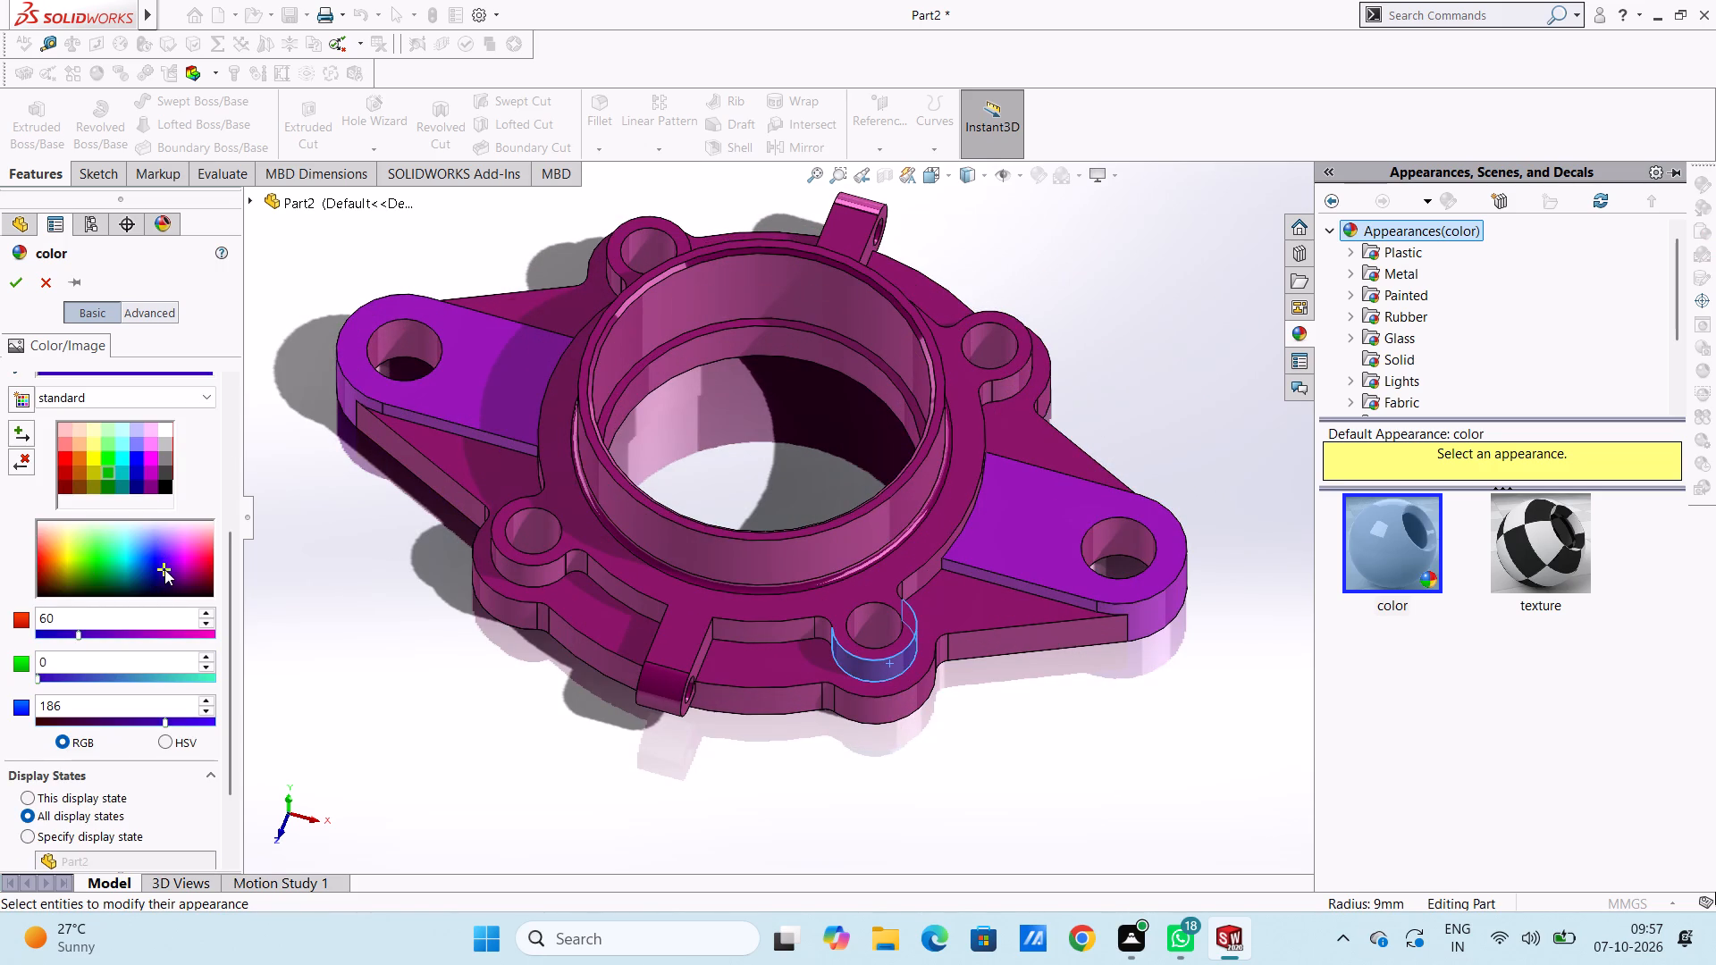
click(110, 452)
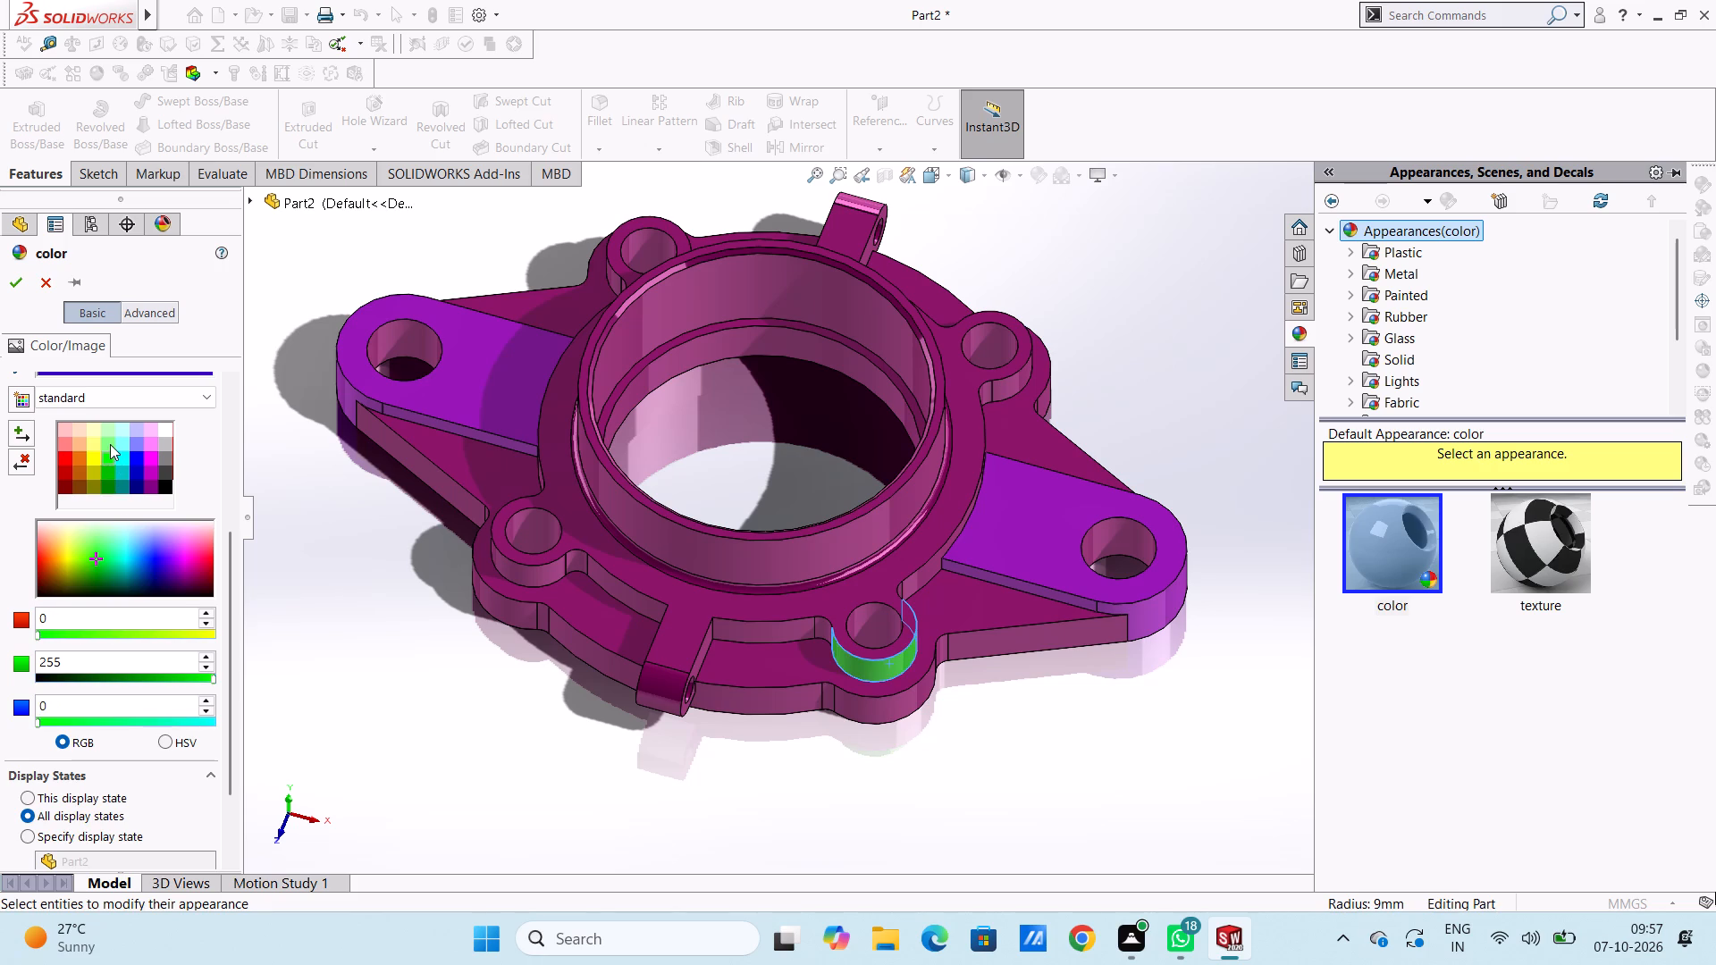
Mix a tan color, RGB 218, 200, 128, for the boss face, starting from the light green swatch.
click(110, 444)
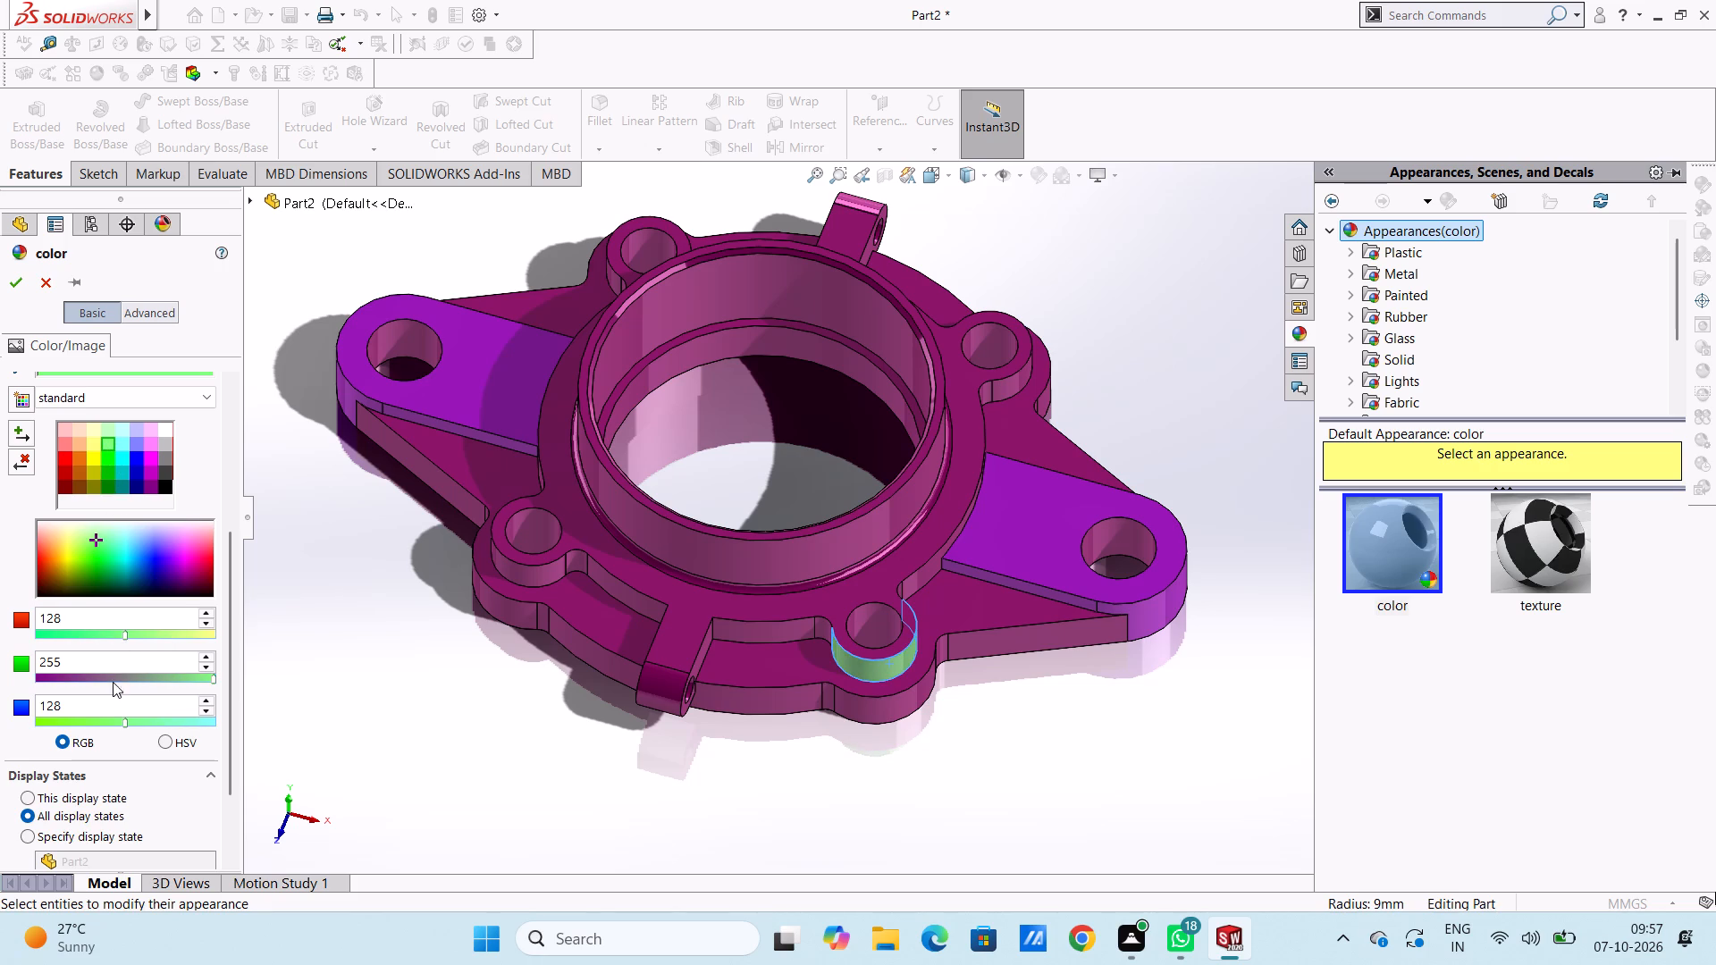
click(93, 677)
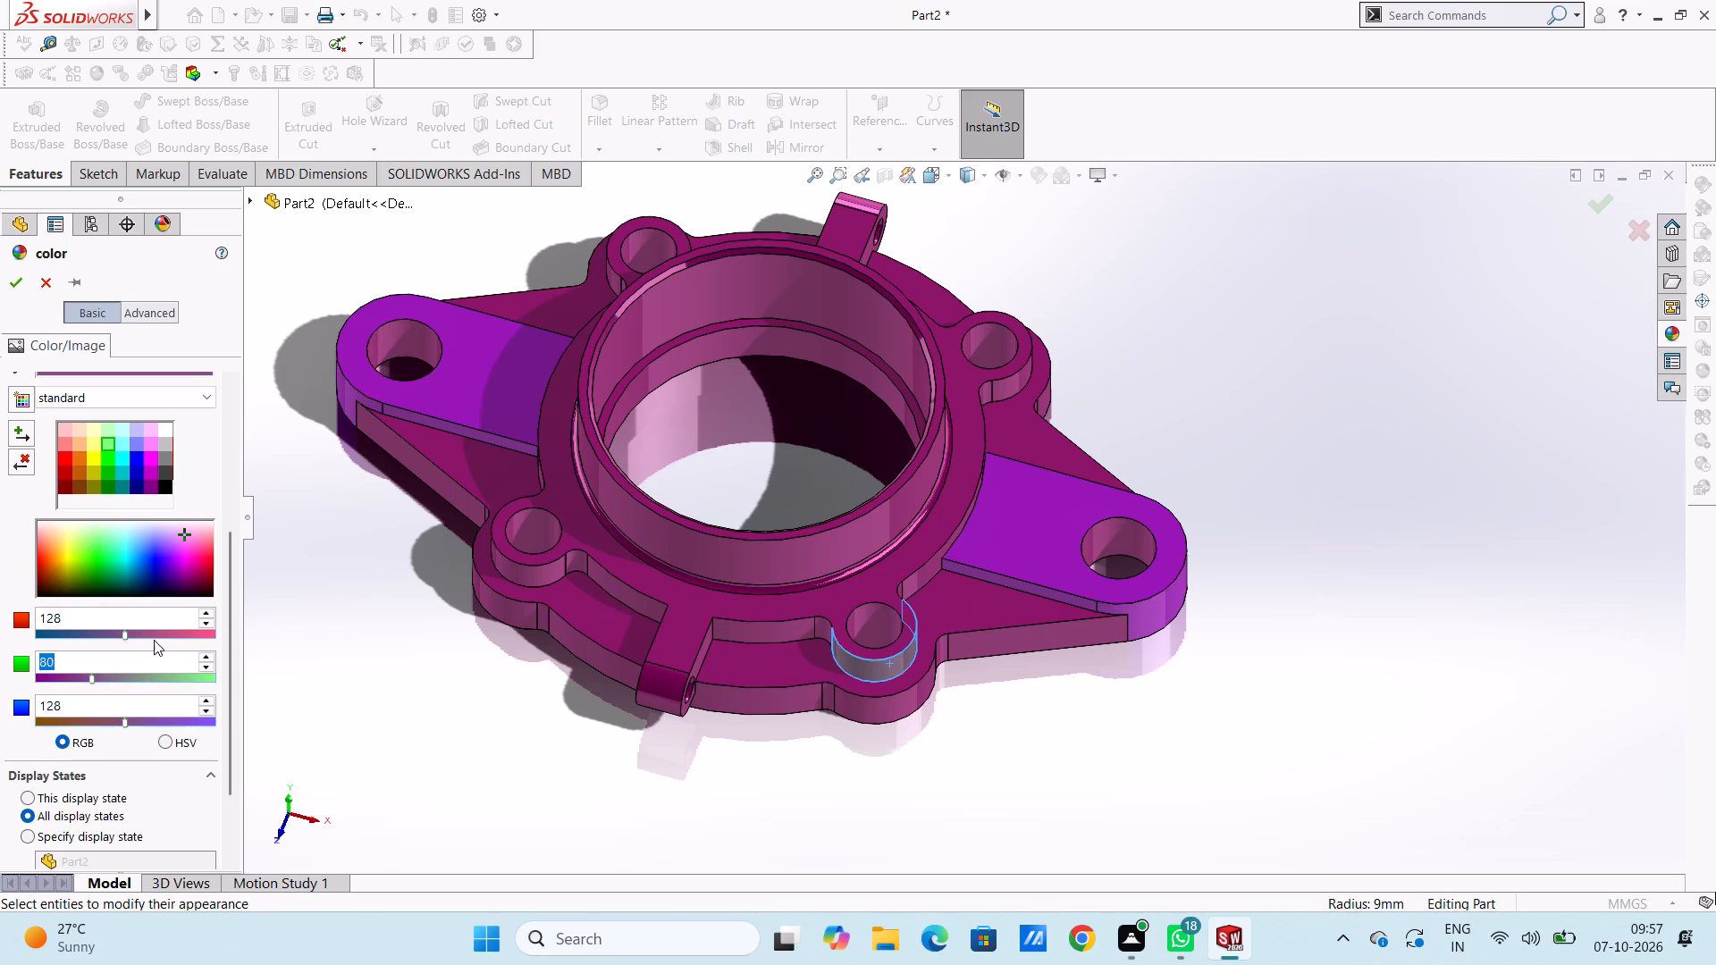
click(163, 631)
click(189, 634)
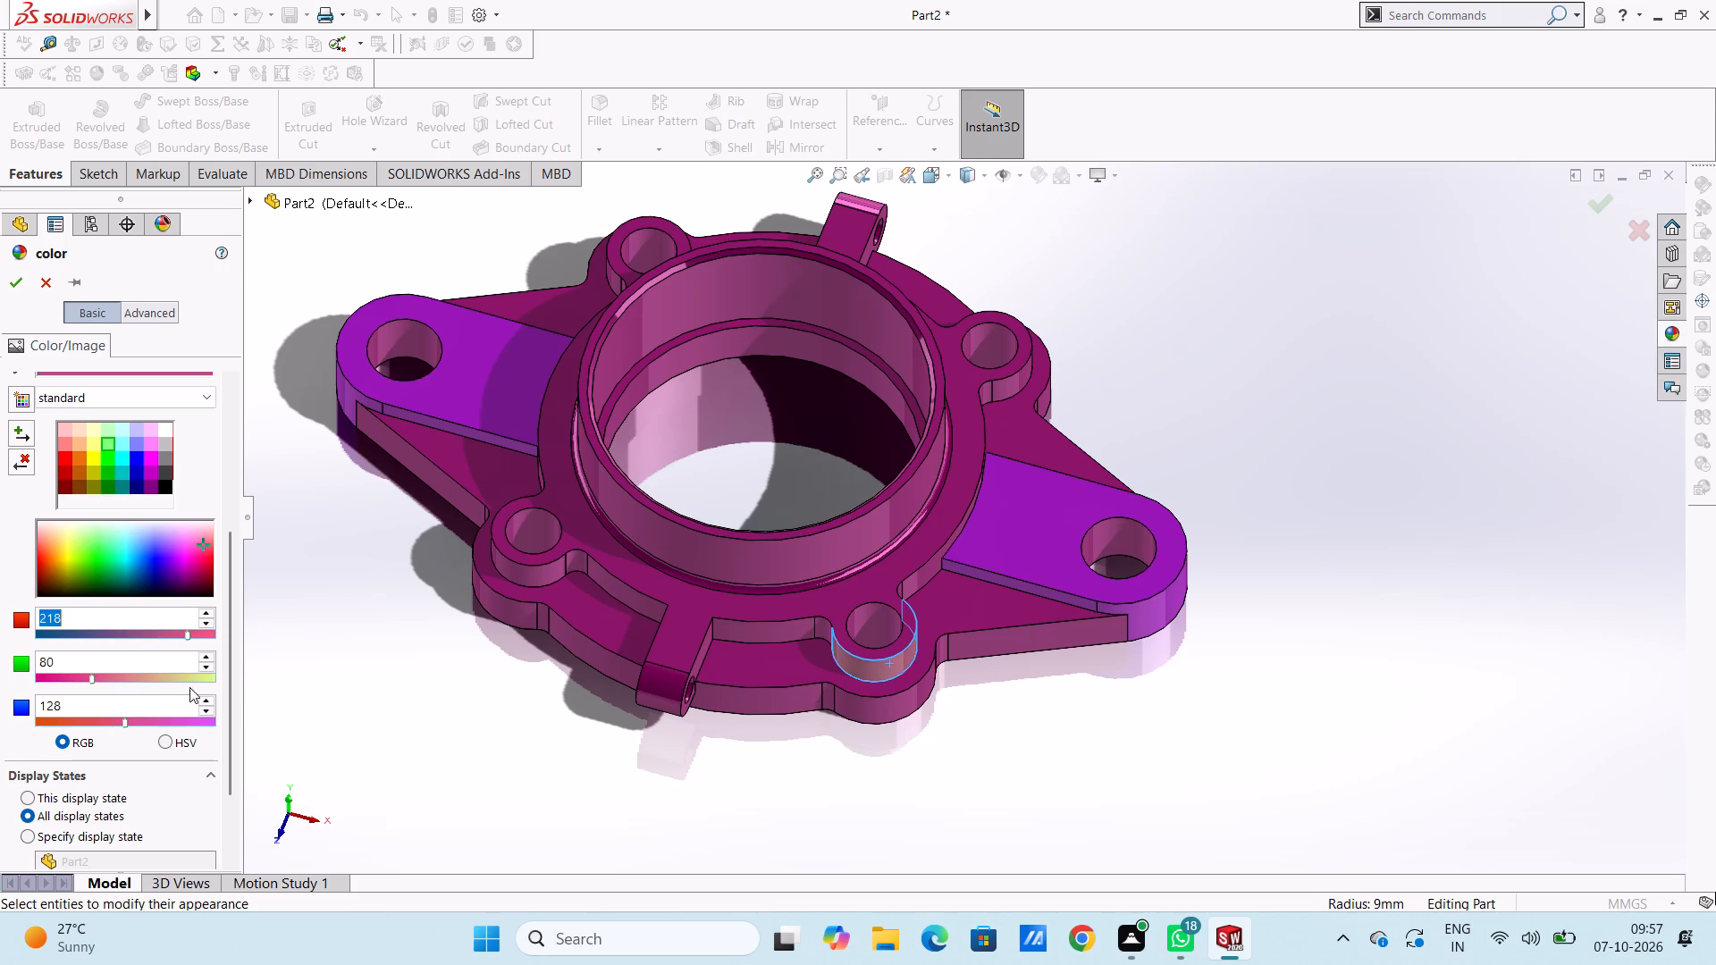
click(176, 675)
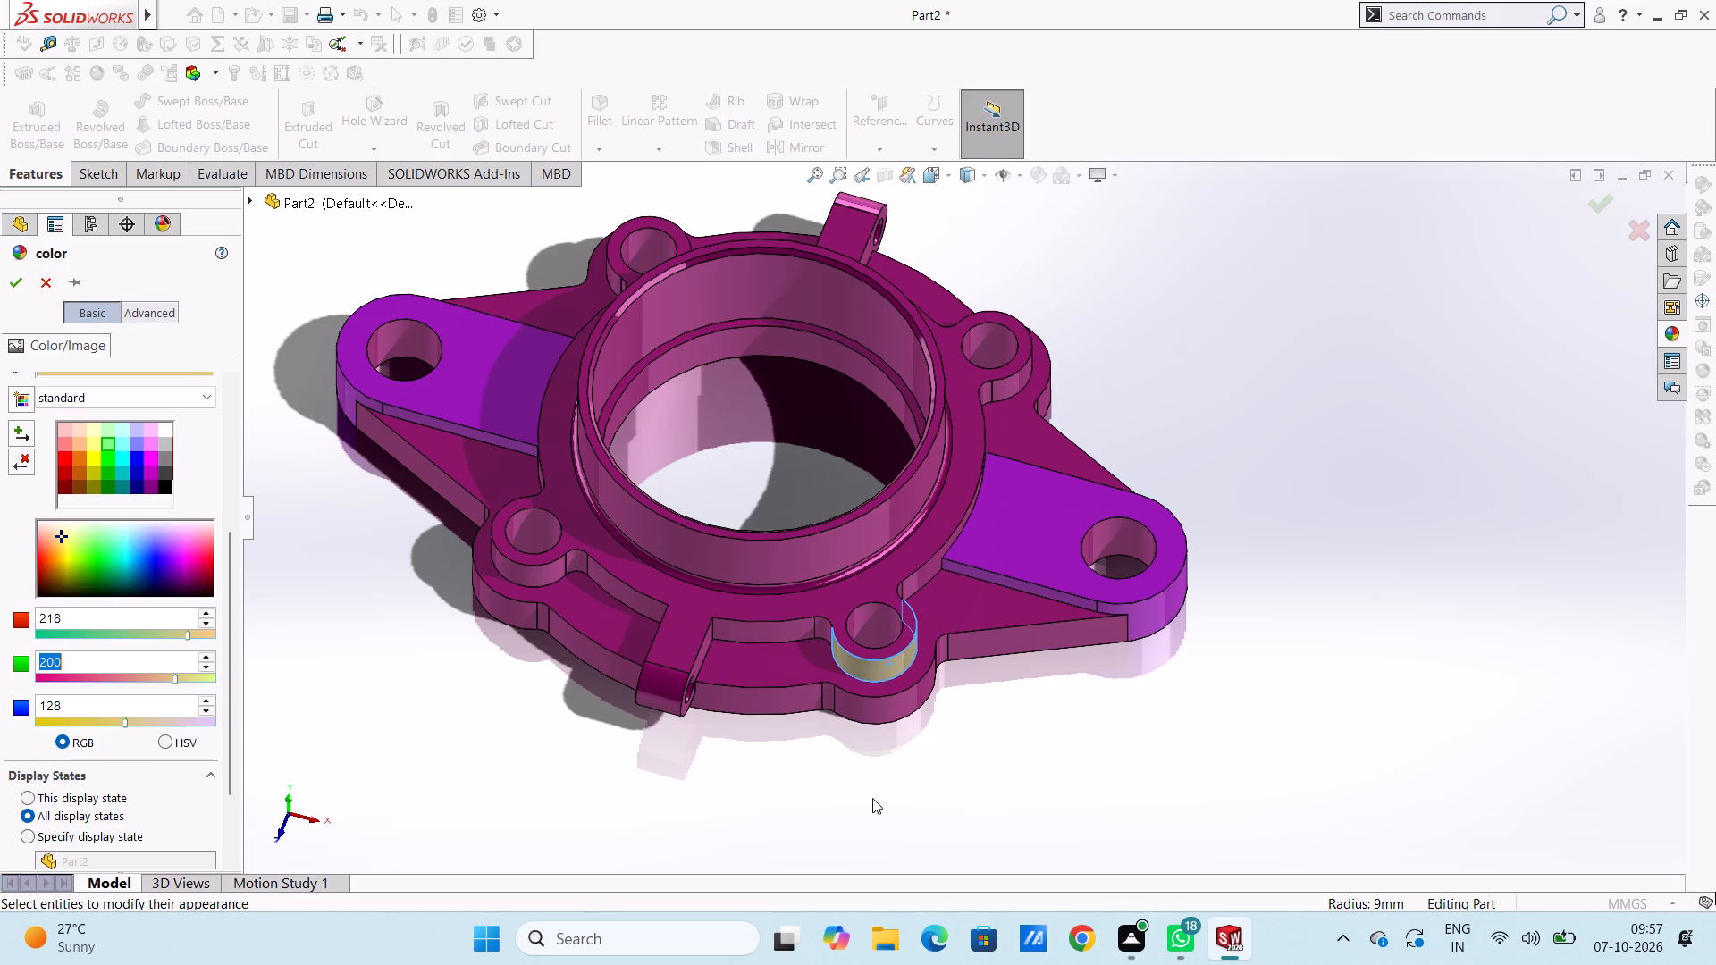
Add the outer faces of the other three bolt-hole bosses and the raised ring's top face to the tan appearance.
click(545, 571)
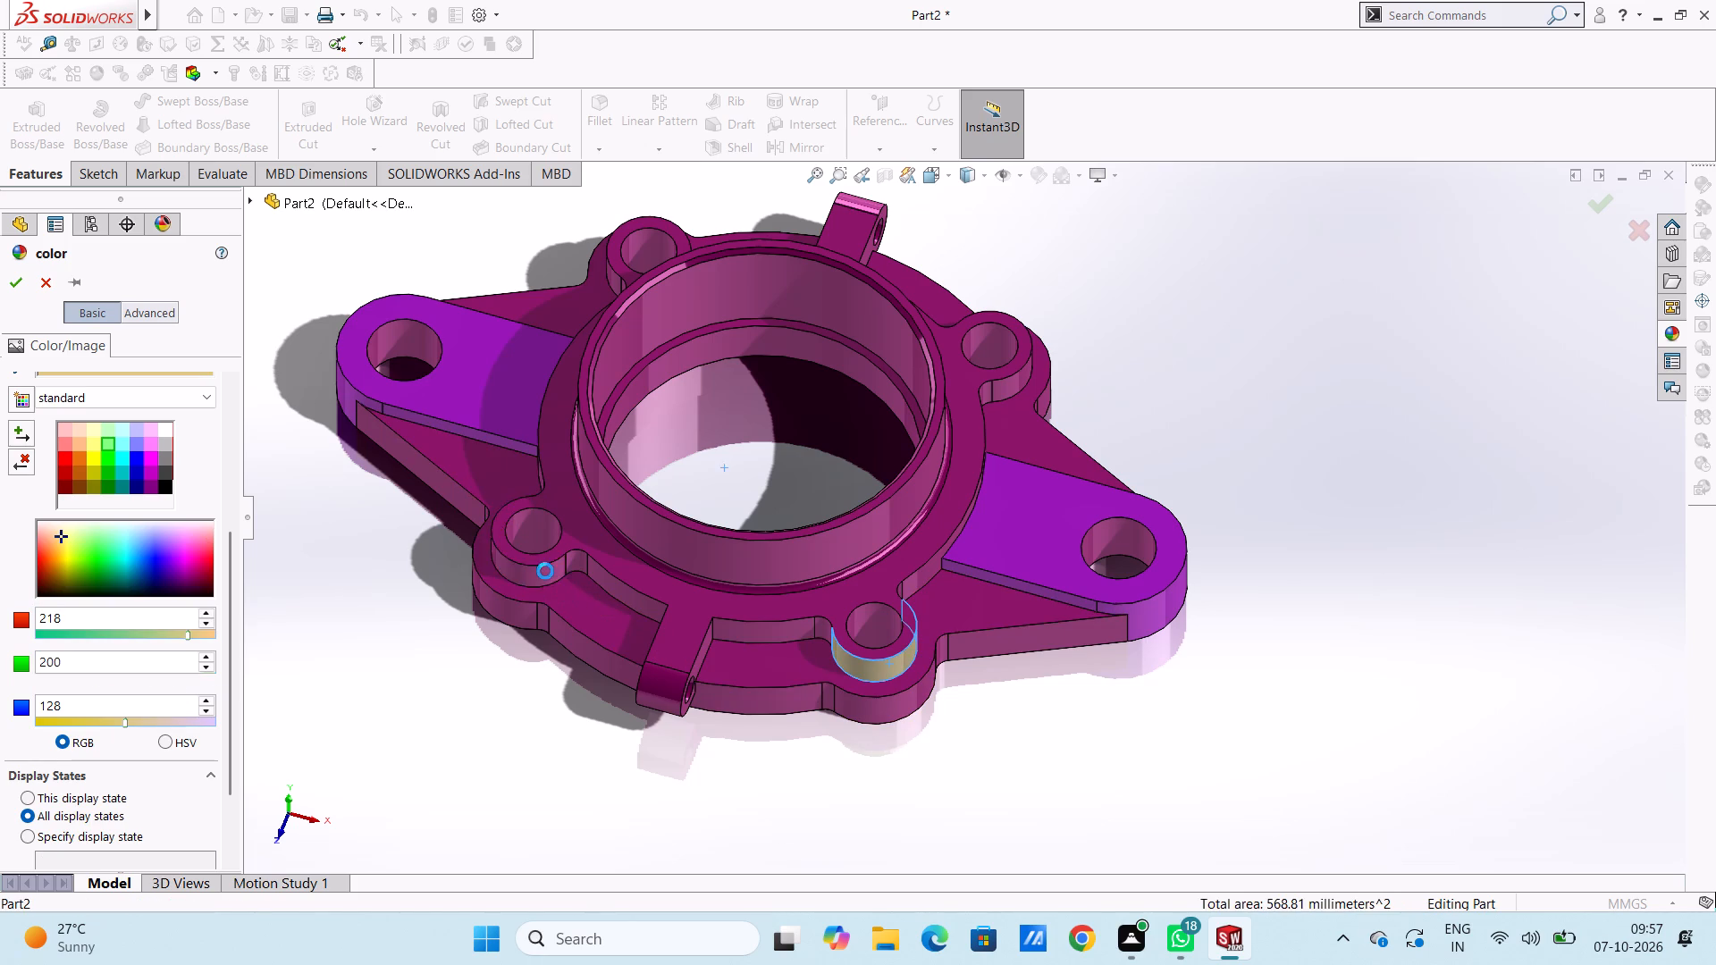
click(568, 546)
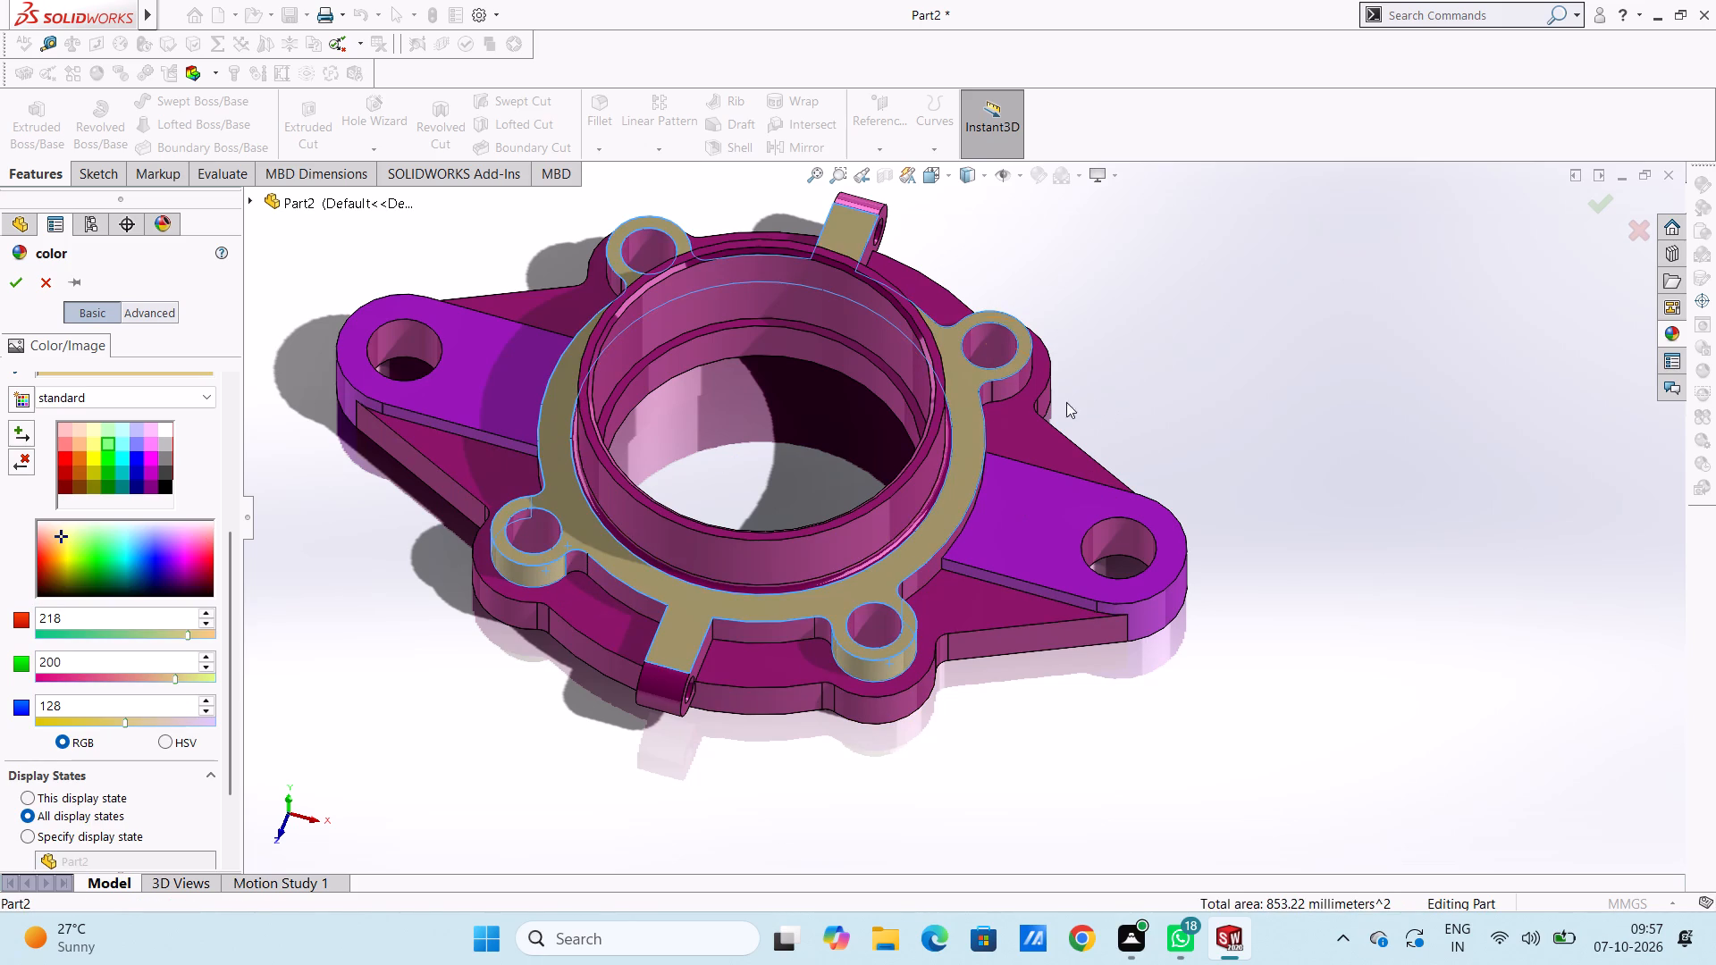
click(1014, 392)
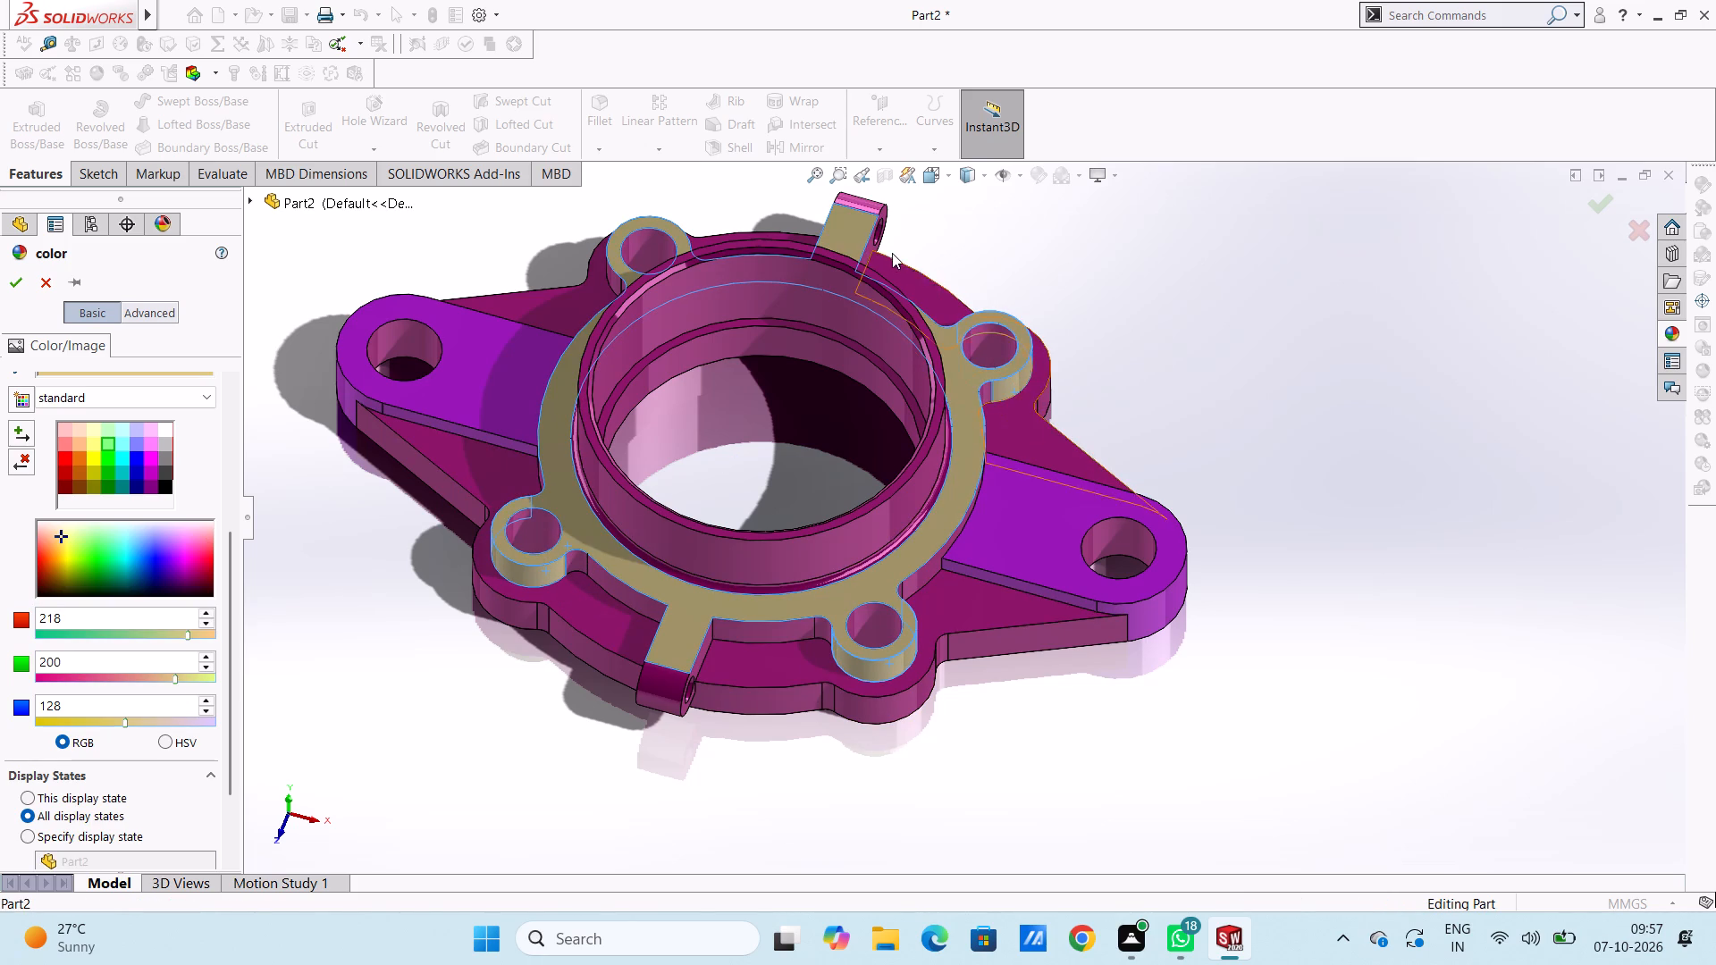
click(611, 281)
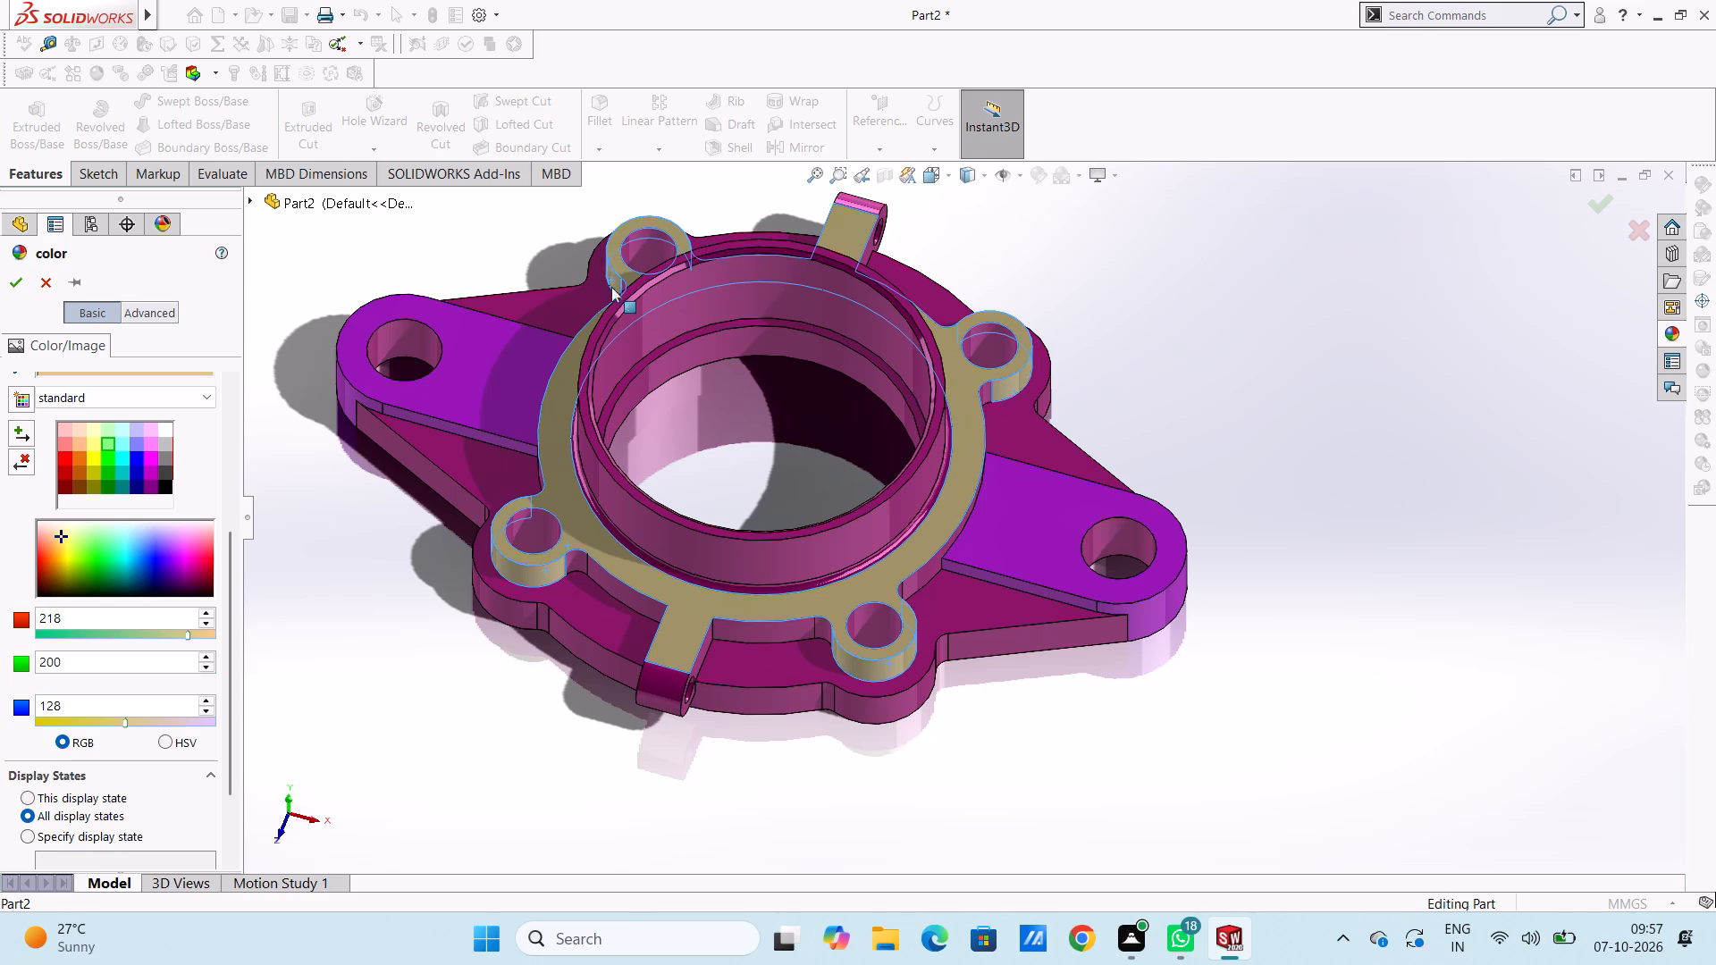
Apply the tan appearance to the raised ring's side walls and curved boss transitions on the +Z side.
scroll(649, 669, down, 4)
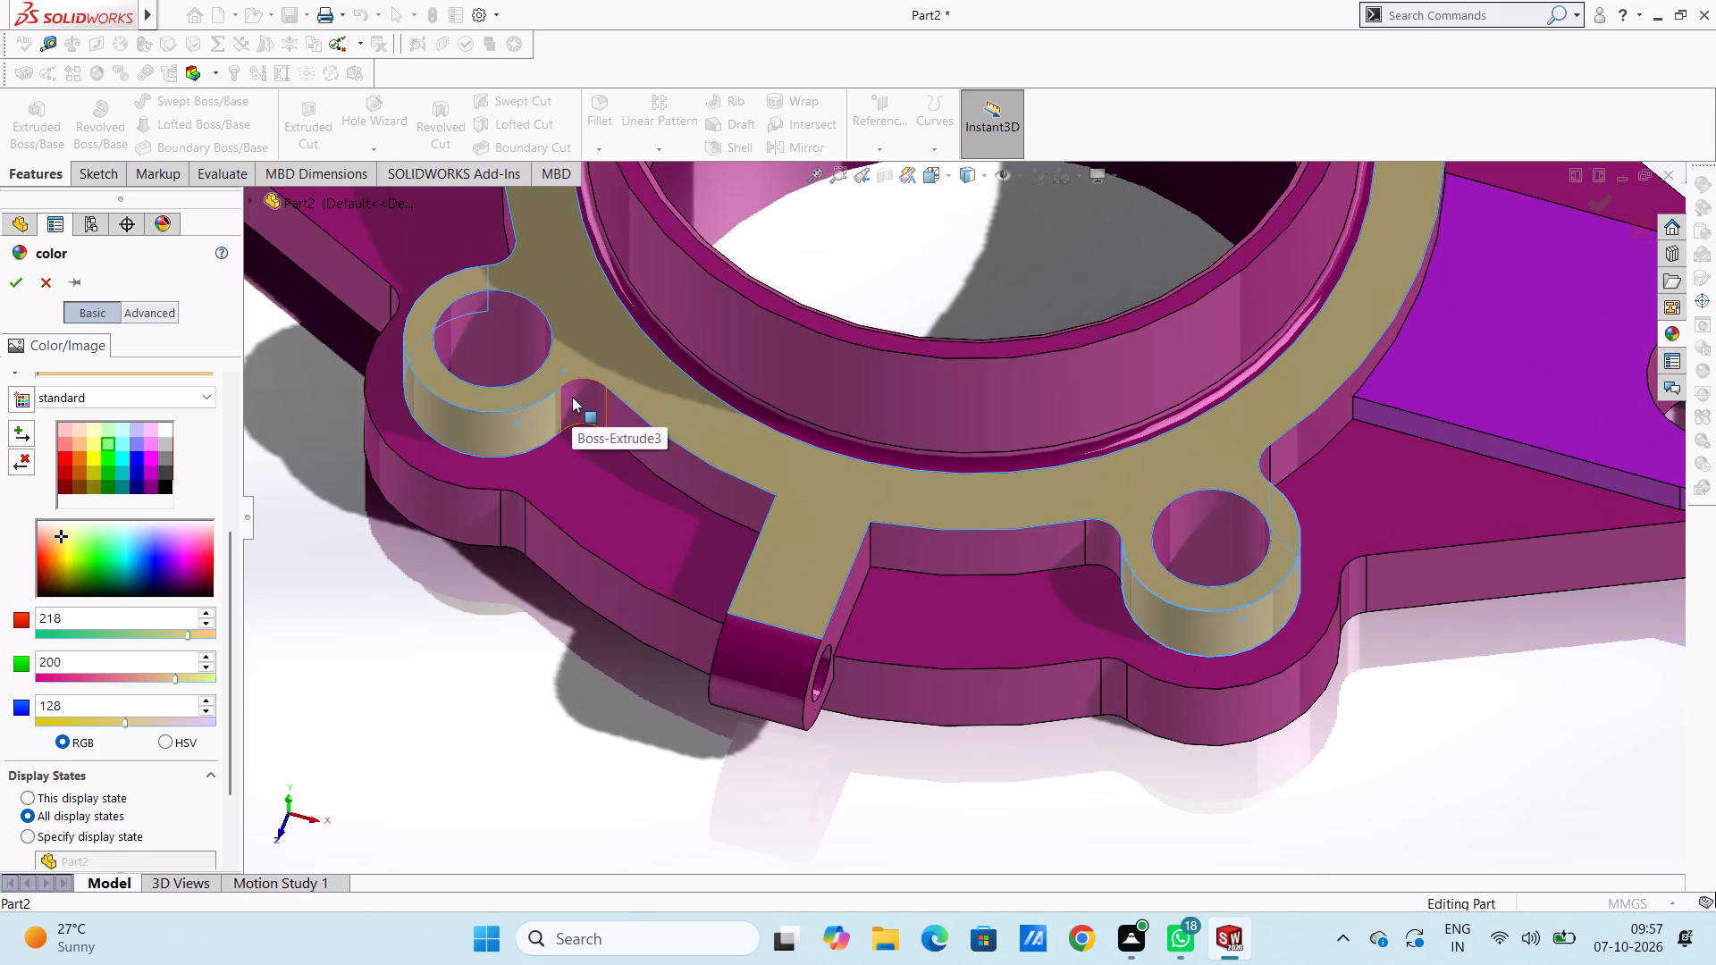
click(572, 397)
click(664, 456)
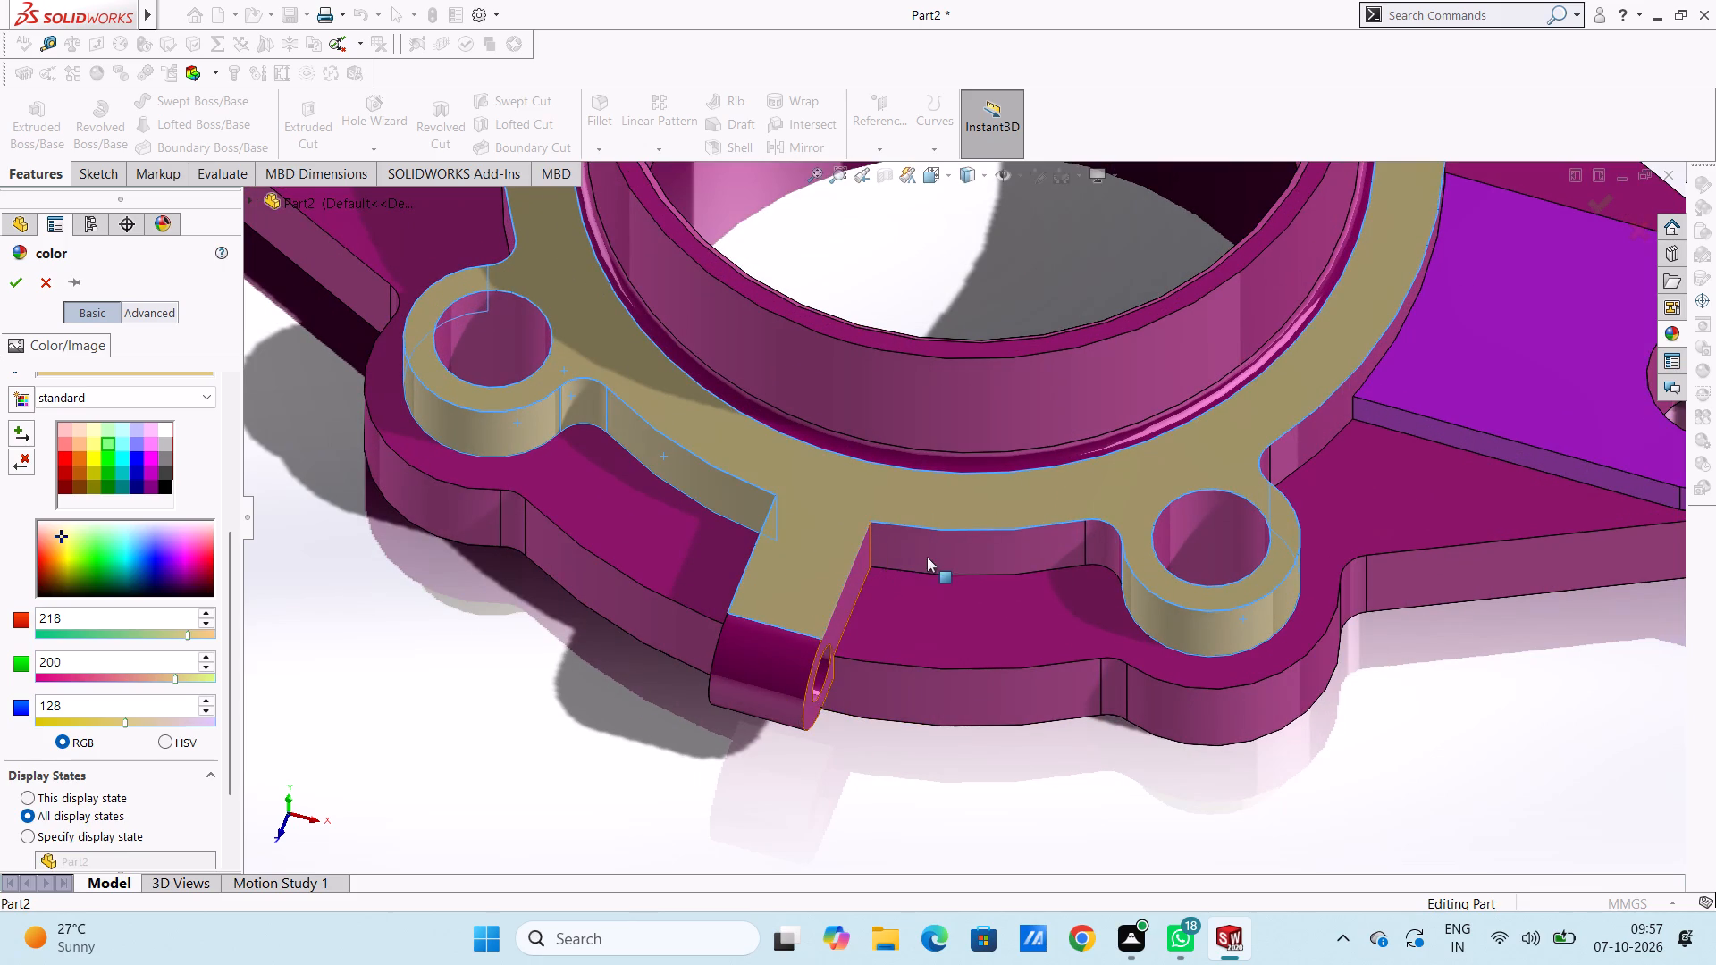
click(927, 555)
click(1111, 548)
Apply the tan appearance to the ring's side wall and curved boss transitions next to the +X ear.
middle_drag(1358, 495, 1331, 497)
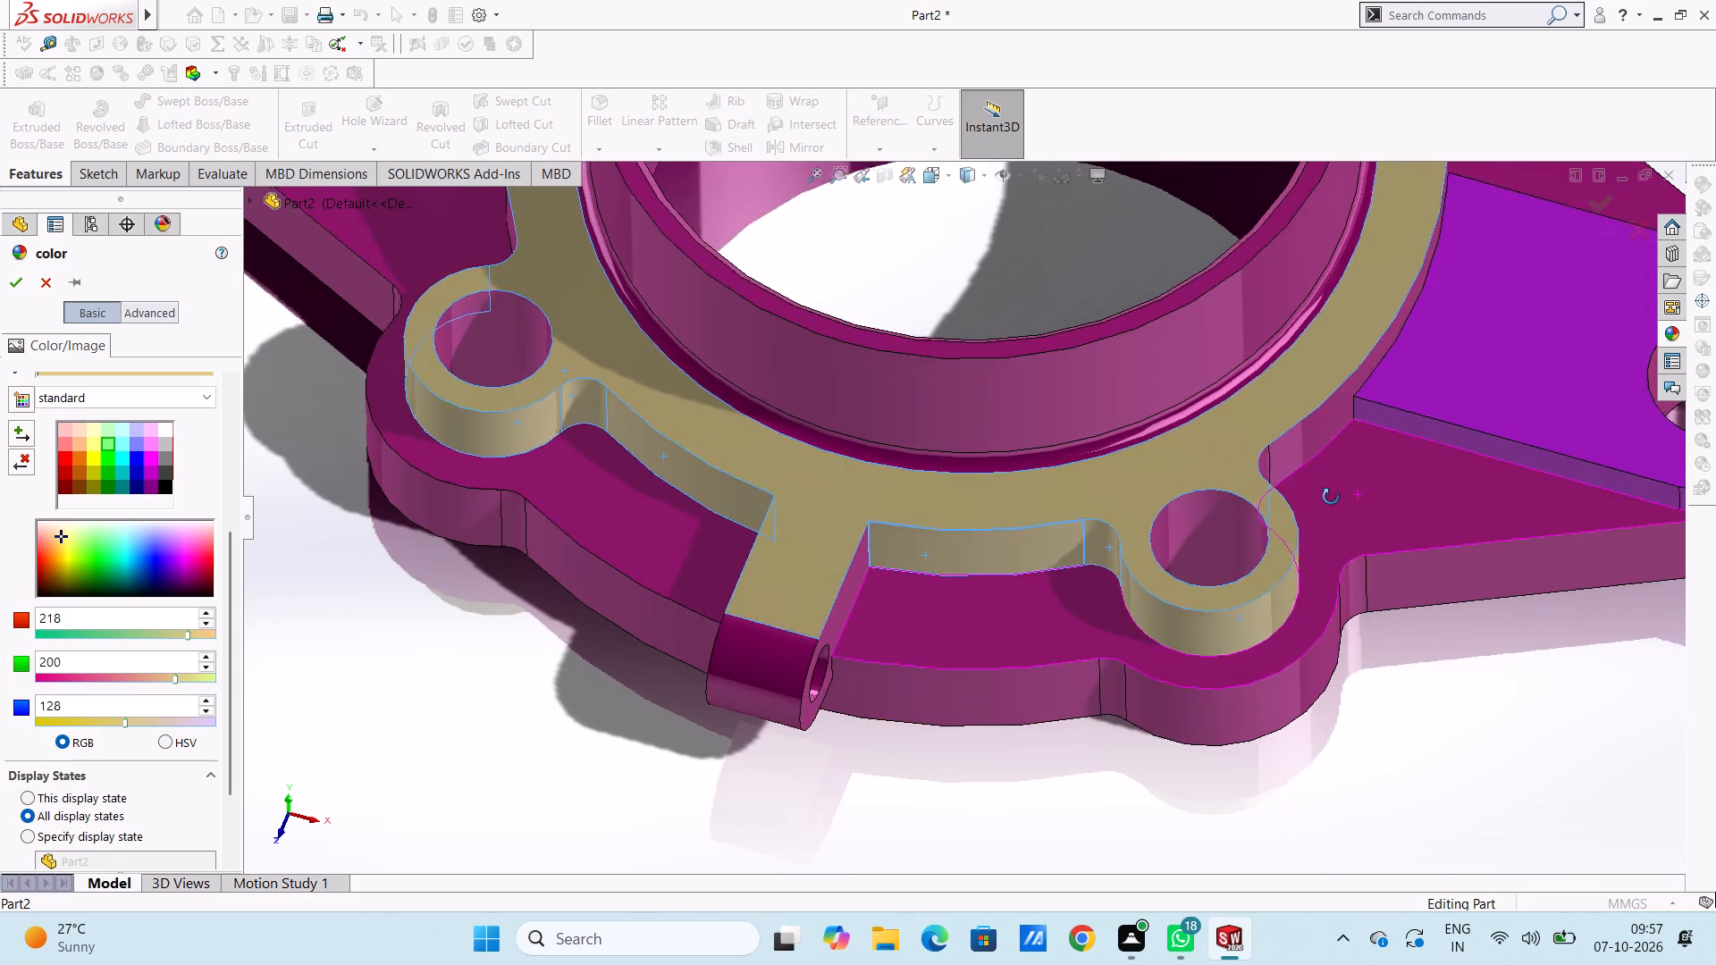
middle_drag(1331, 497, 1264, 536)
click(1259, 490)
click(1291, 444)
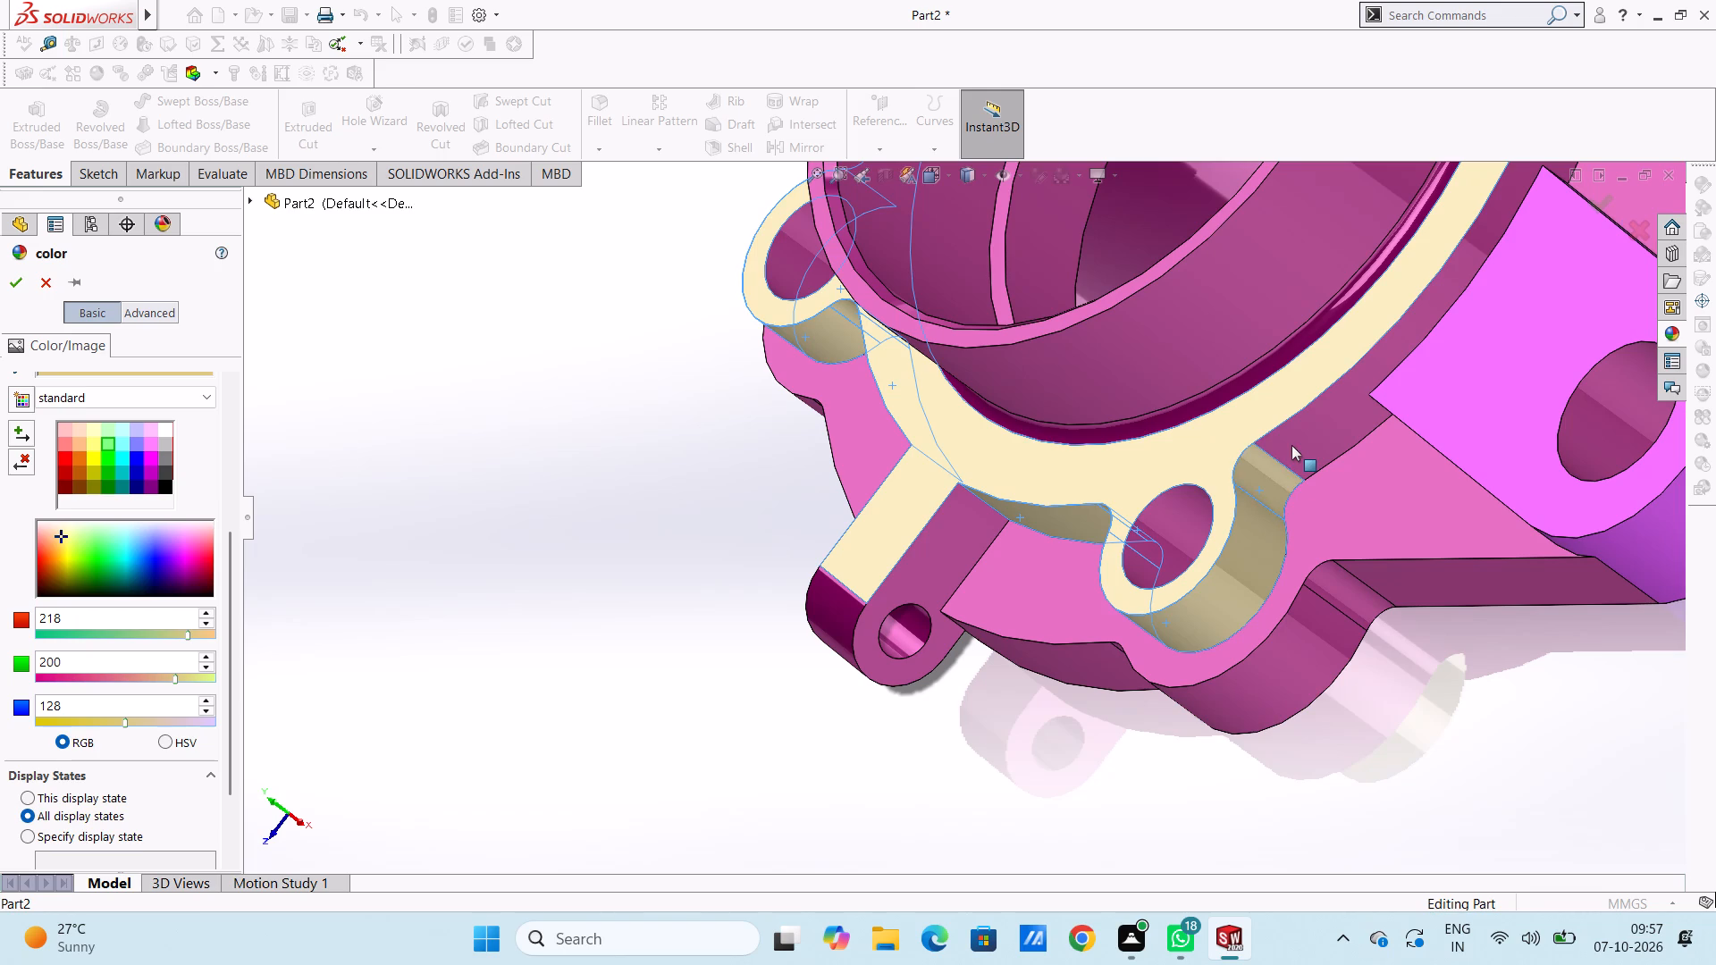
scroll(1414, 351, up, 4)
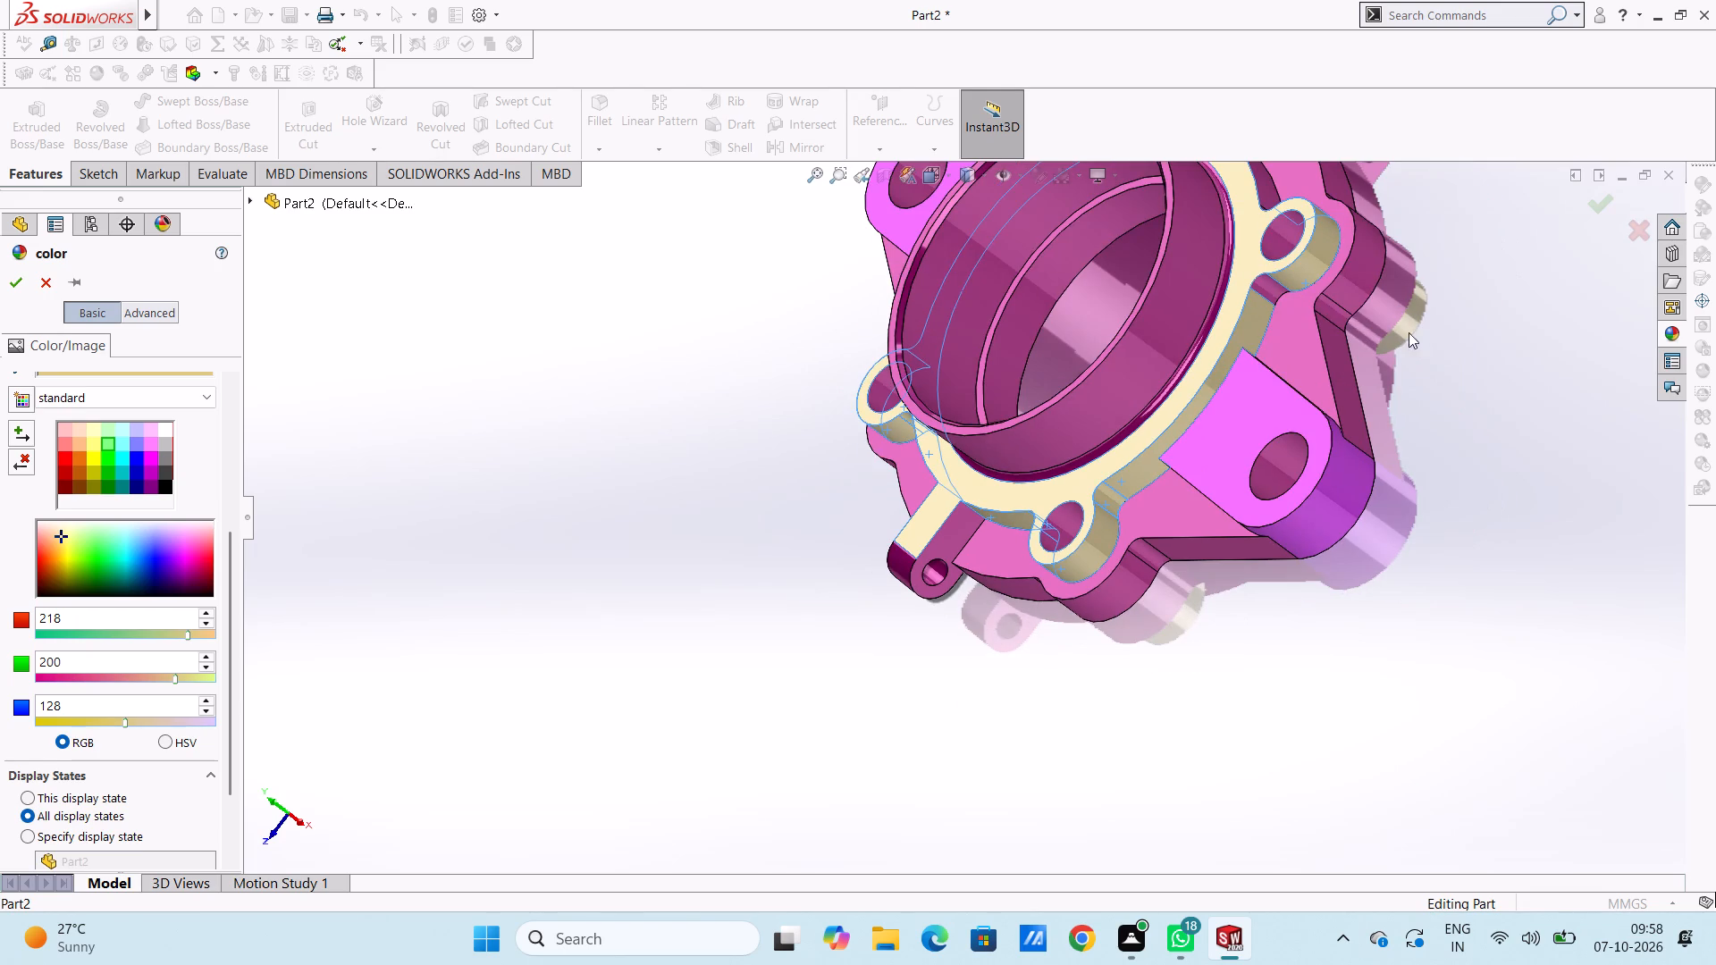
click(1270, 281)
Apply the tan appearance to the raised ring's side walls and curved boss transitions on both sides of the -Z lug.
middle_drag(1367, 231, 1367, 247)
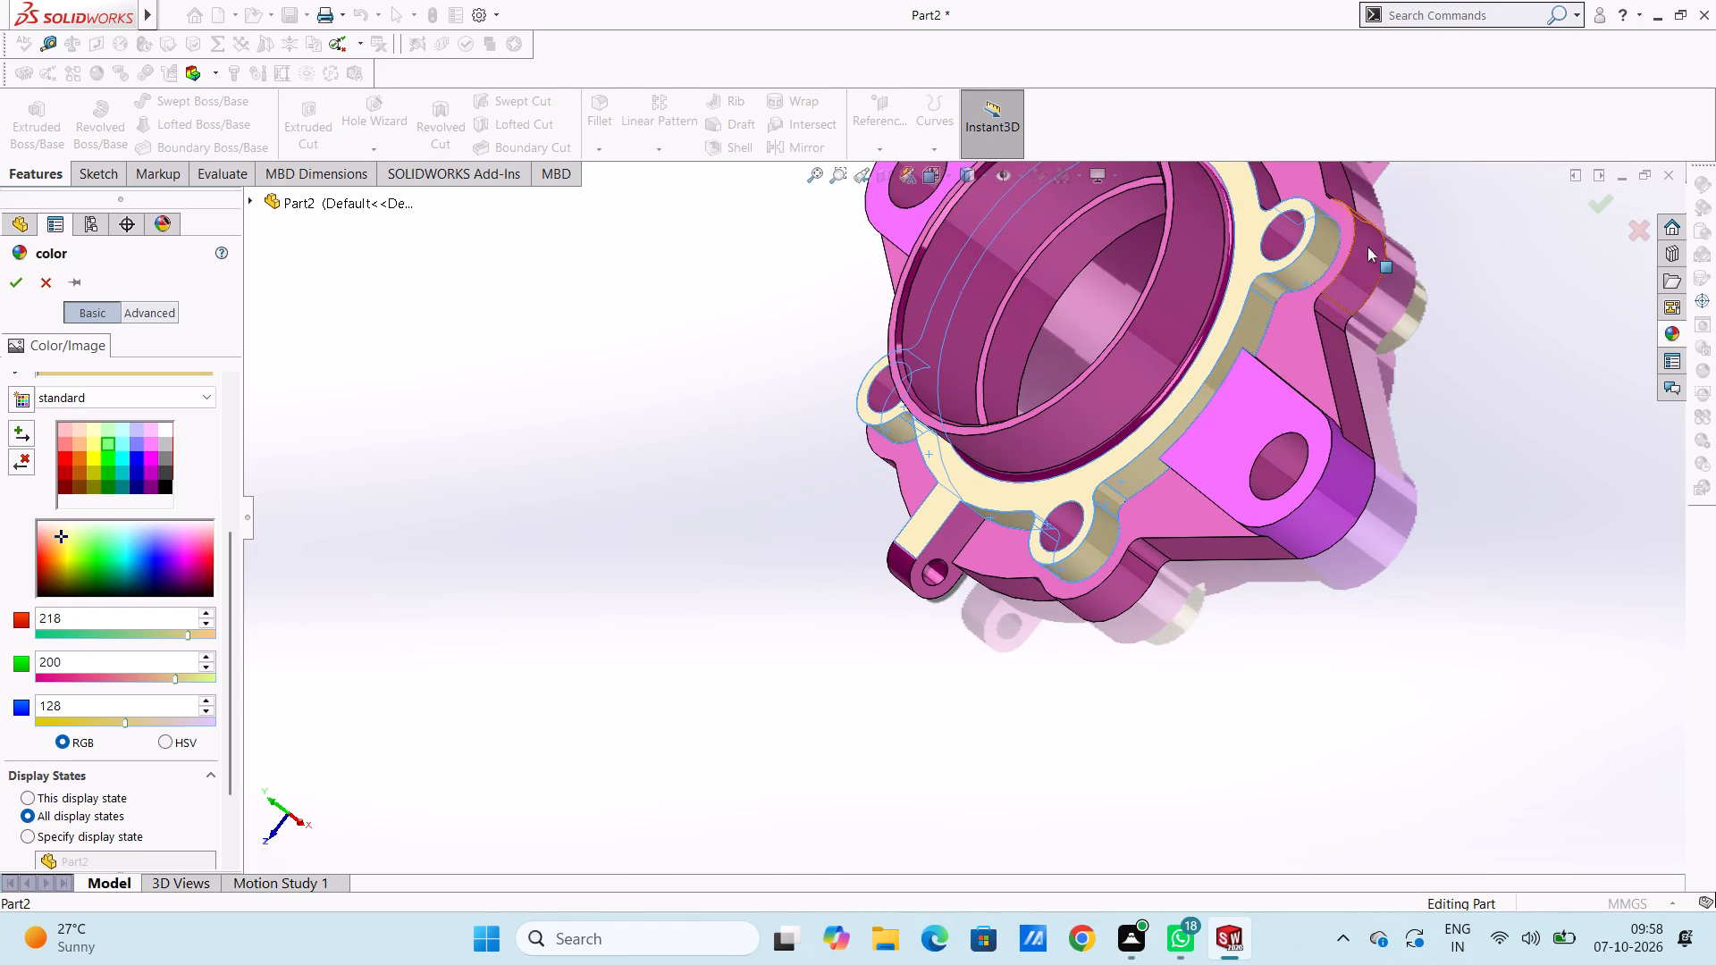
middle_drag(1367, 247, 1308, 531)
scroll(1327, 395, up, 4)
scroll(1153, 273, down, 3)
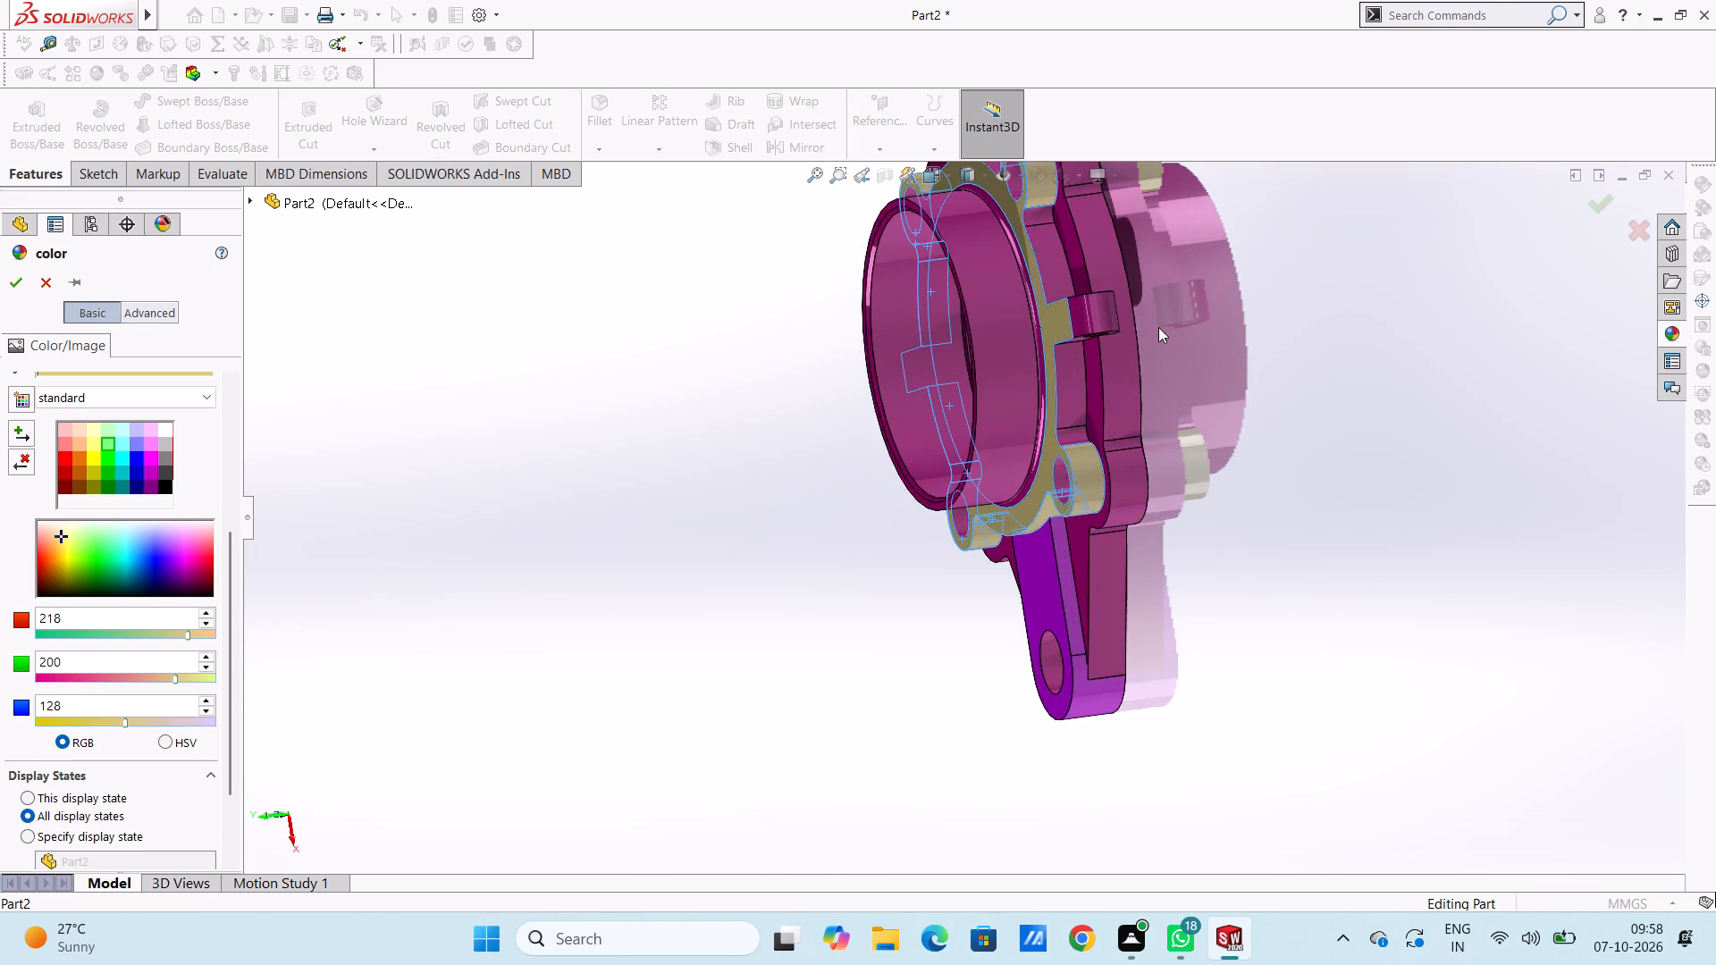
scroll(1081, 372, down, 5)
click(1015, 537)
click(1003, 413)
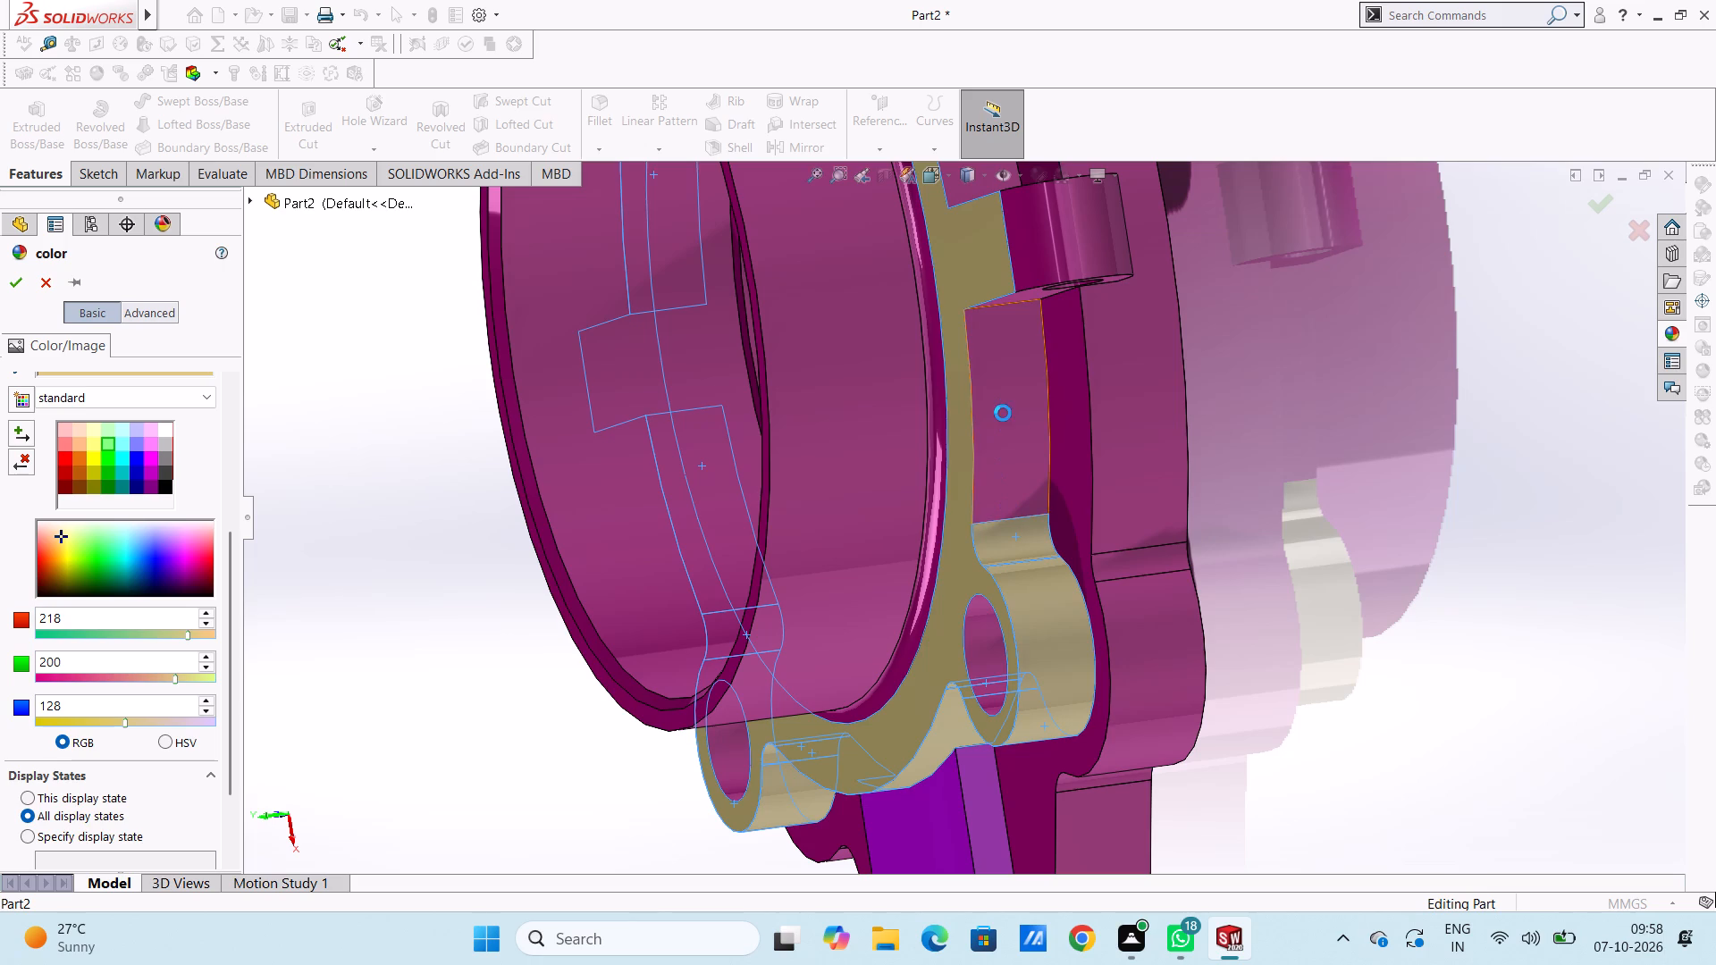
scroll(1004, 402, up, 5)
scroll(957, 326, down, 6)
click(944, 346)
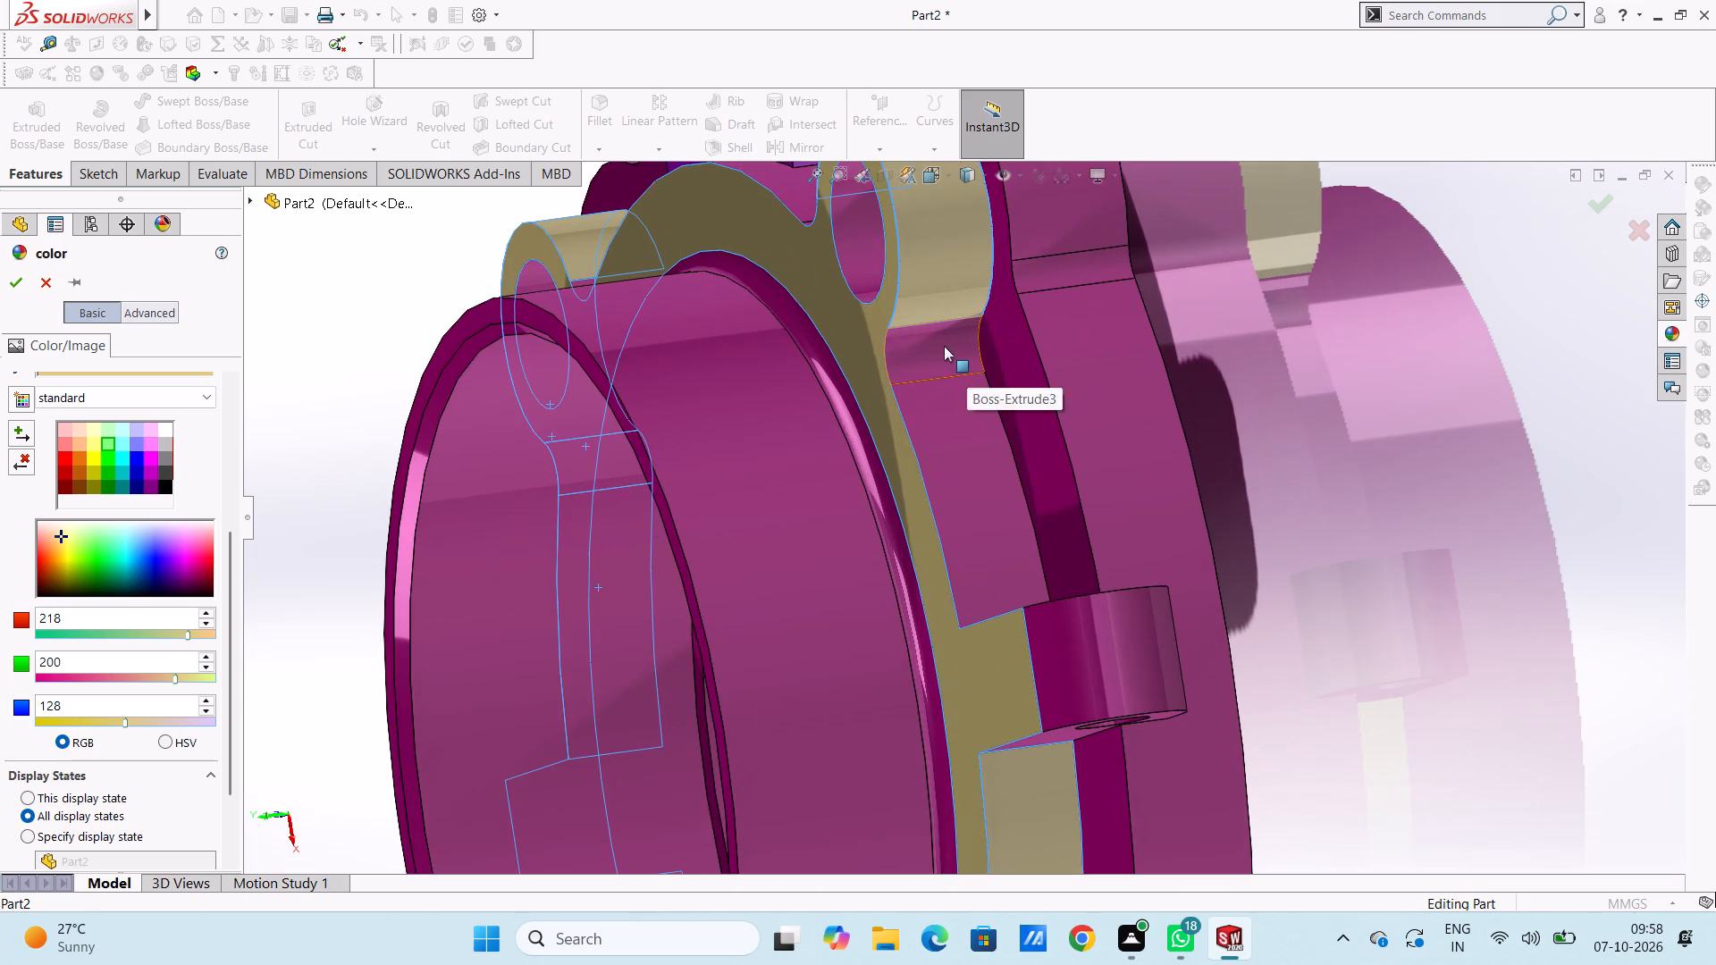
click(974, 482)
Add the ring's side wall and curved boss transitions next to the -X ear to the tan appearance and accept it.
scroll(974, 487, up, 4)
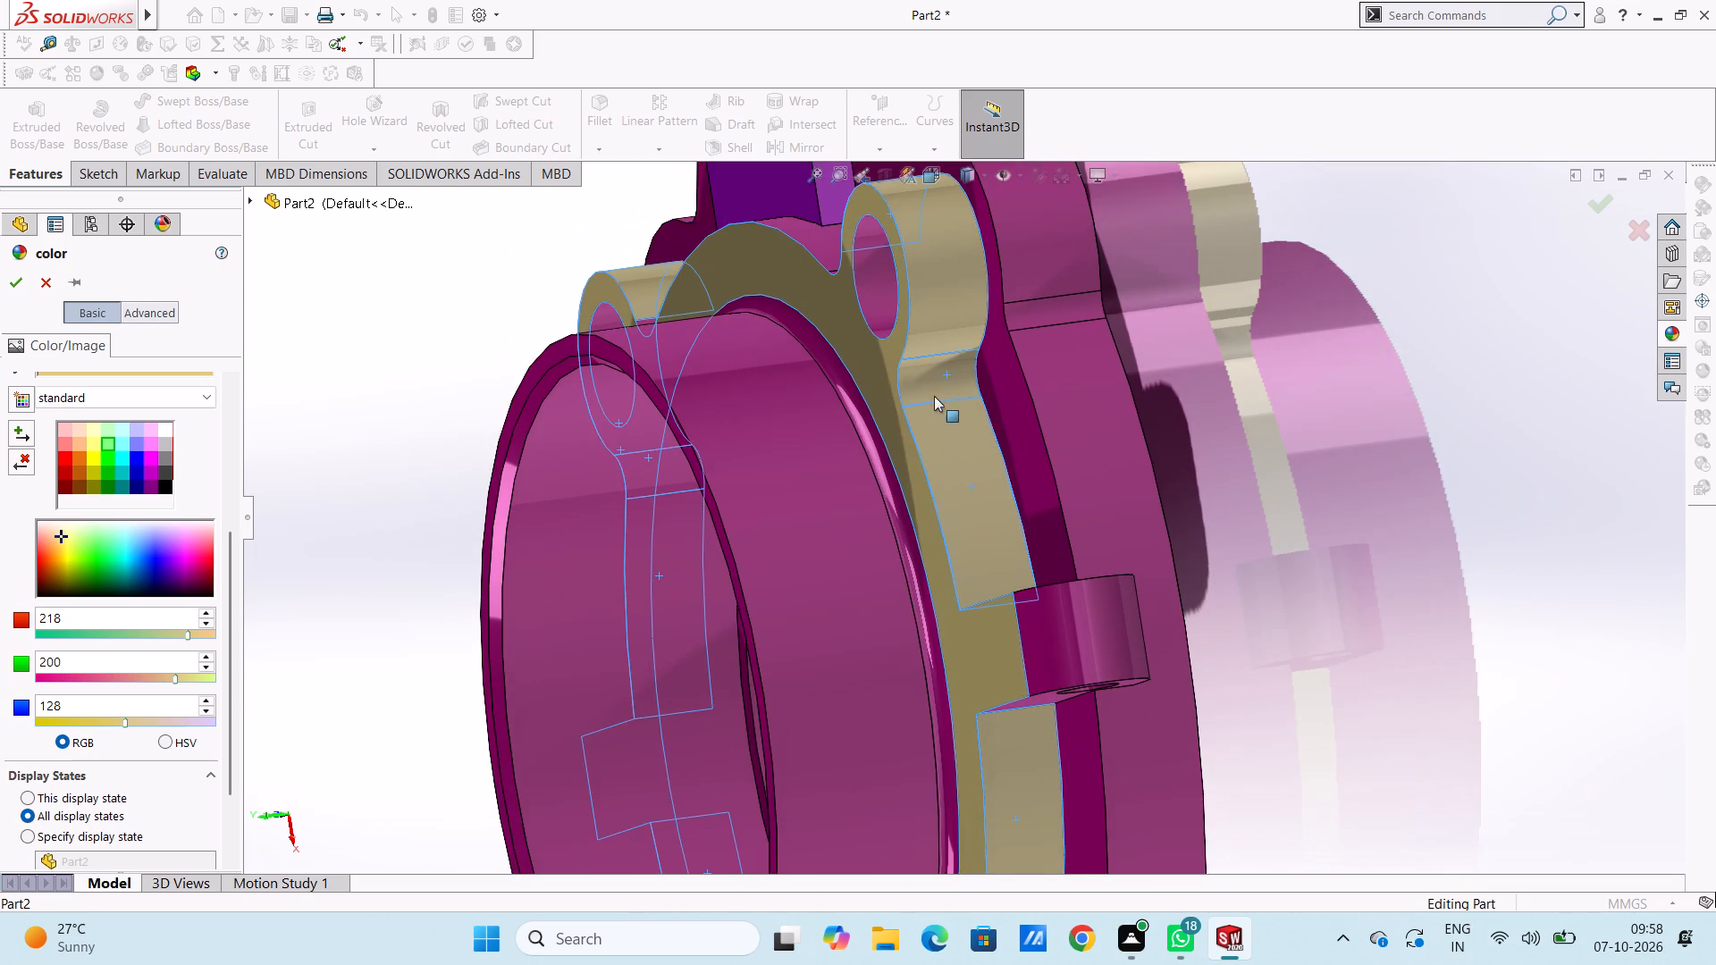
middle_drag(976, 432, 1030, 563)
scroll(905, 375, up, 5)
scroll(837, 331, down, 5)
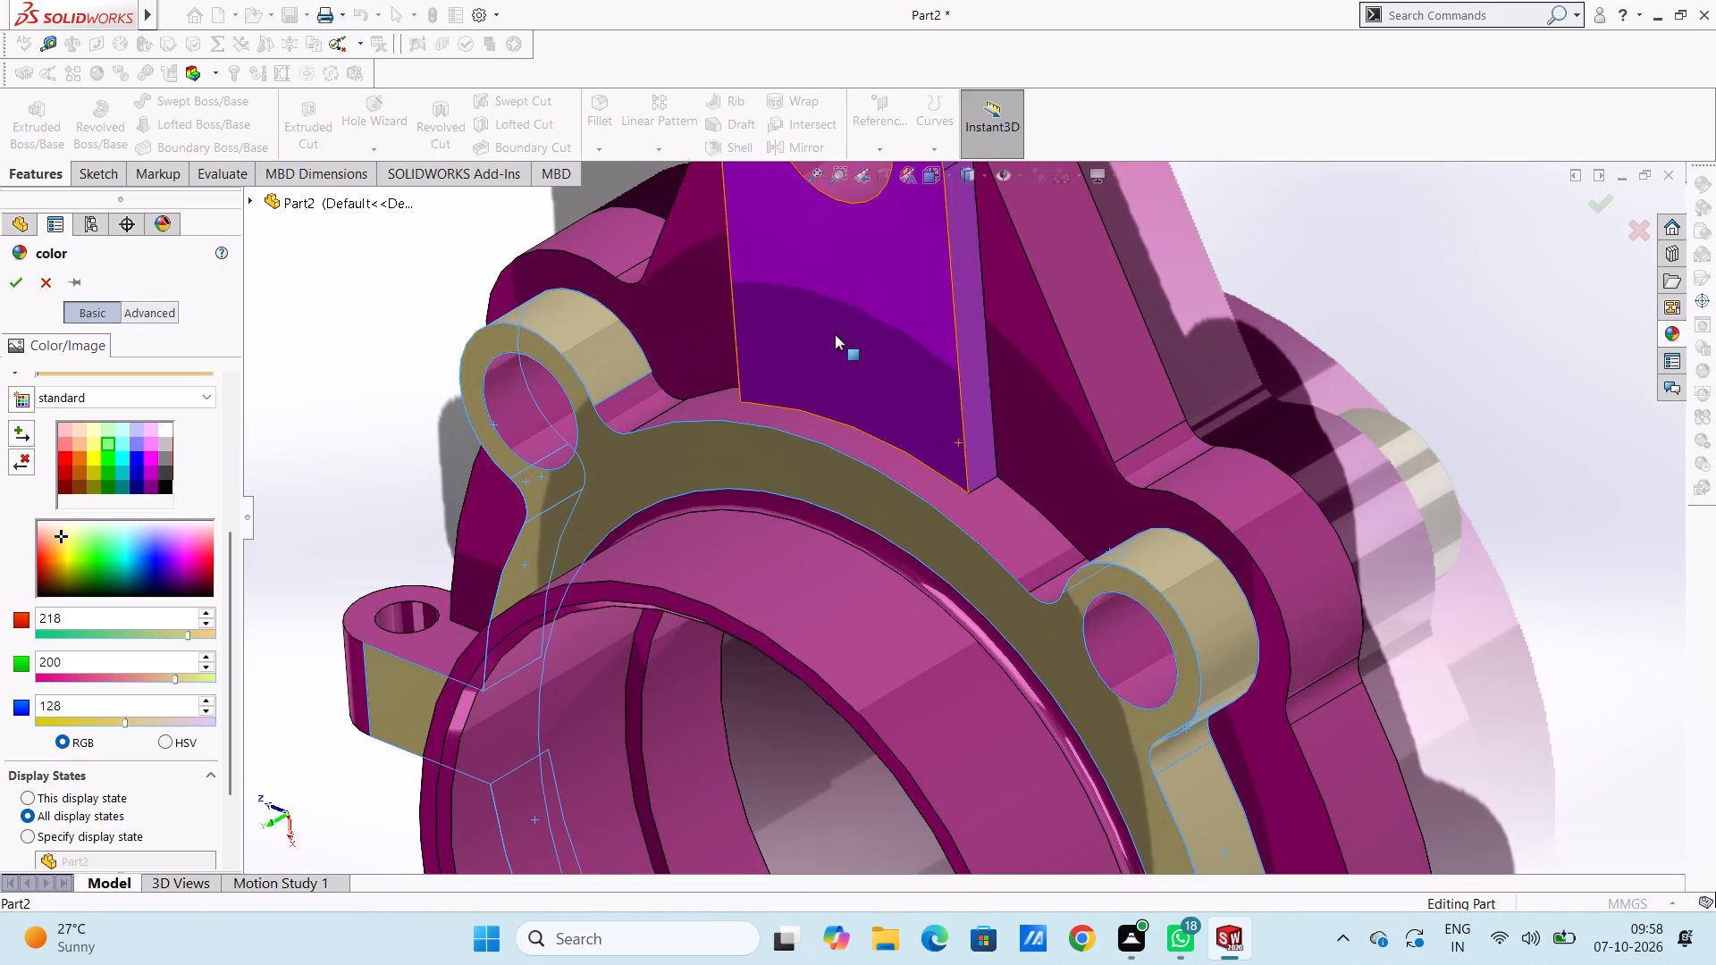
click(643, 399)
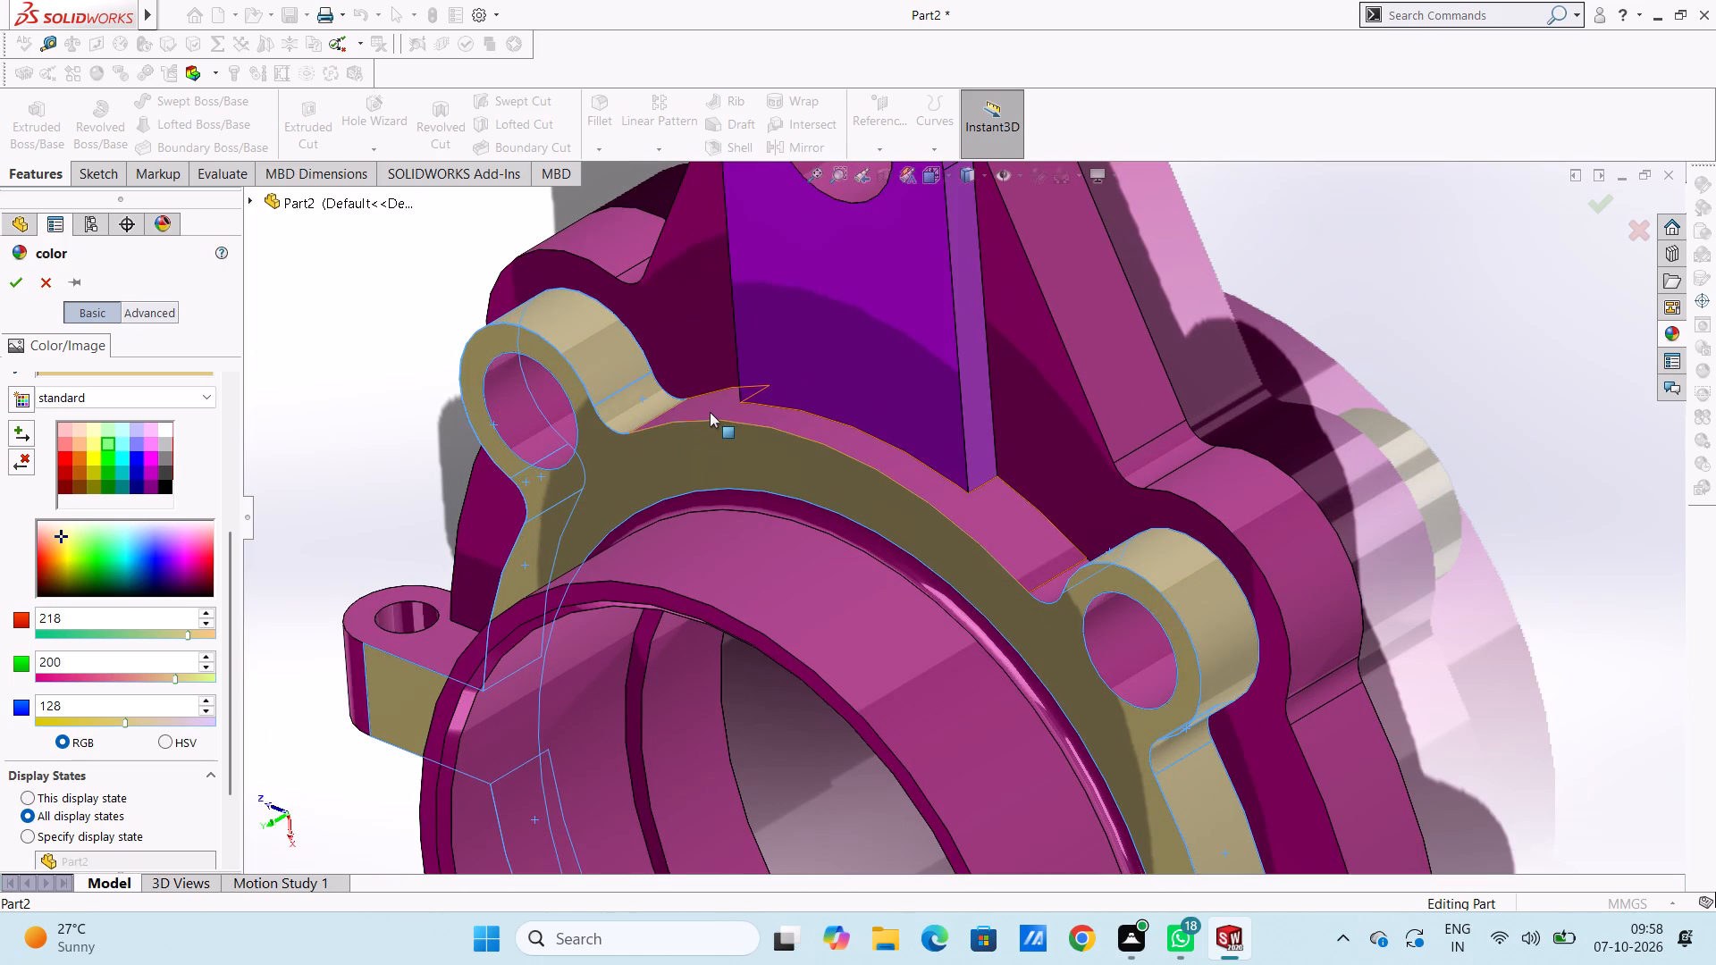
click(710, 412)
click(1051, 594)
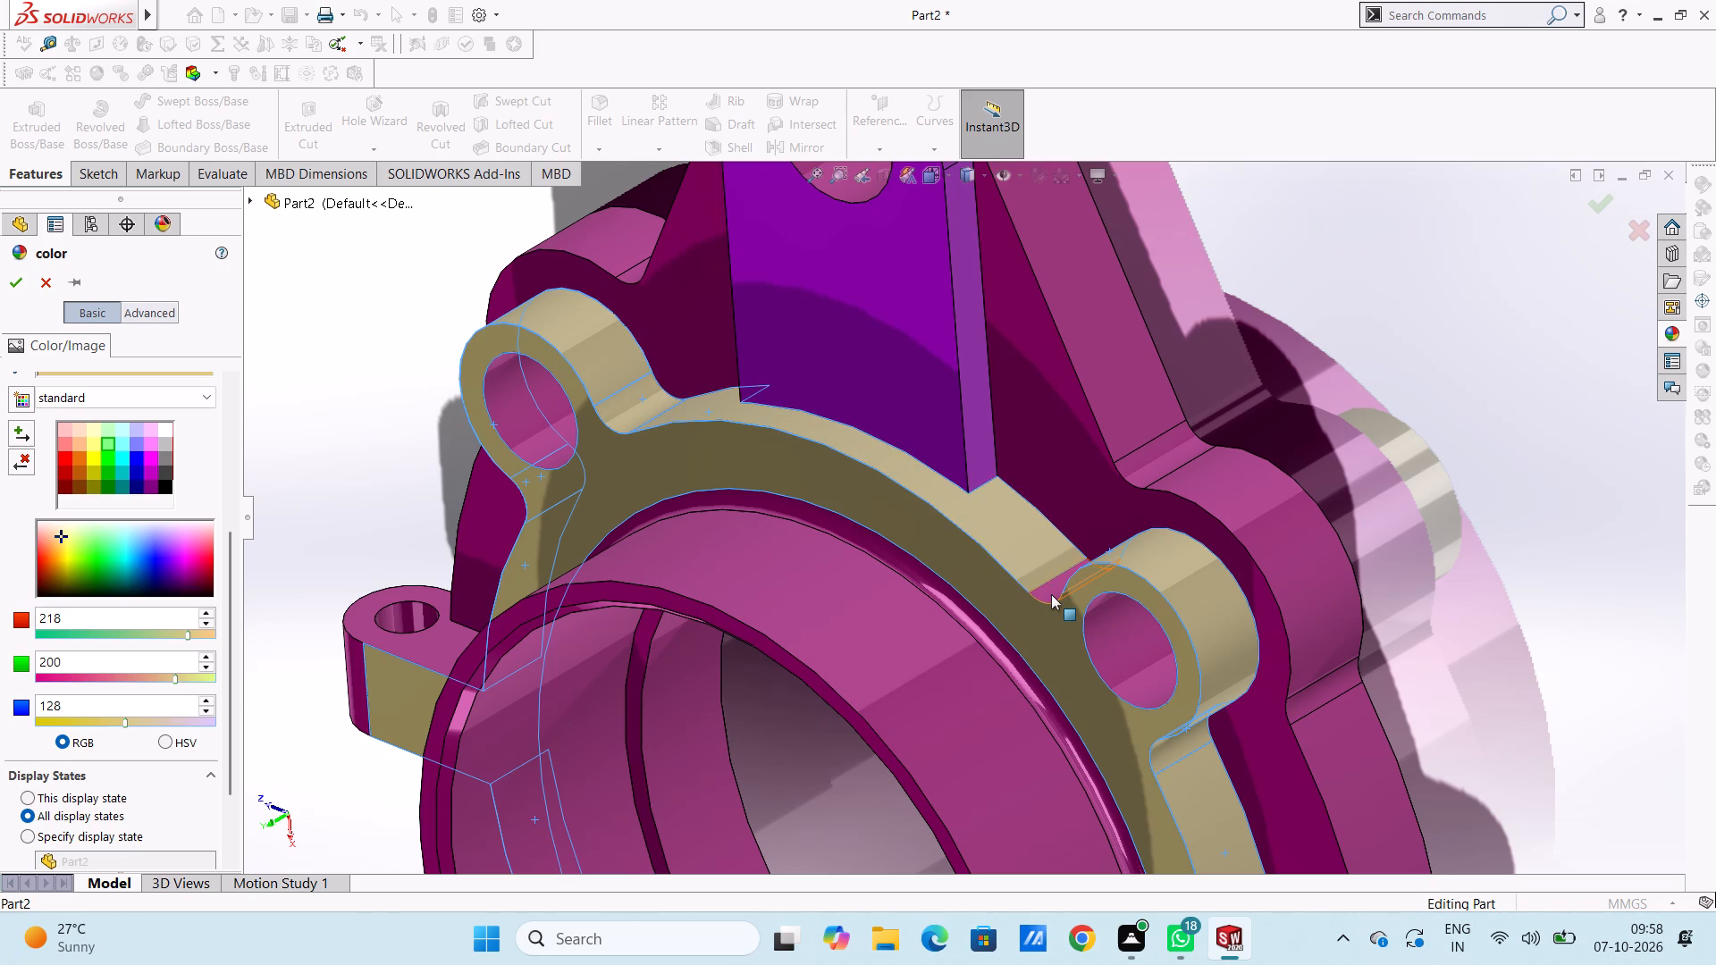
scroll(1049, 595, up, 5)
middle_drag(1011, 605, 1186, 712)
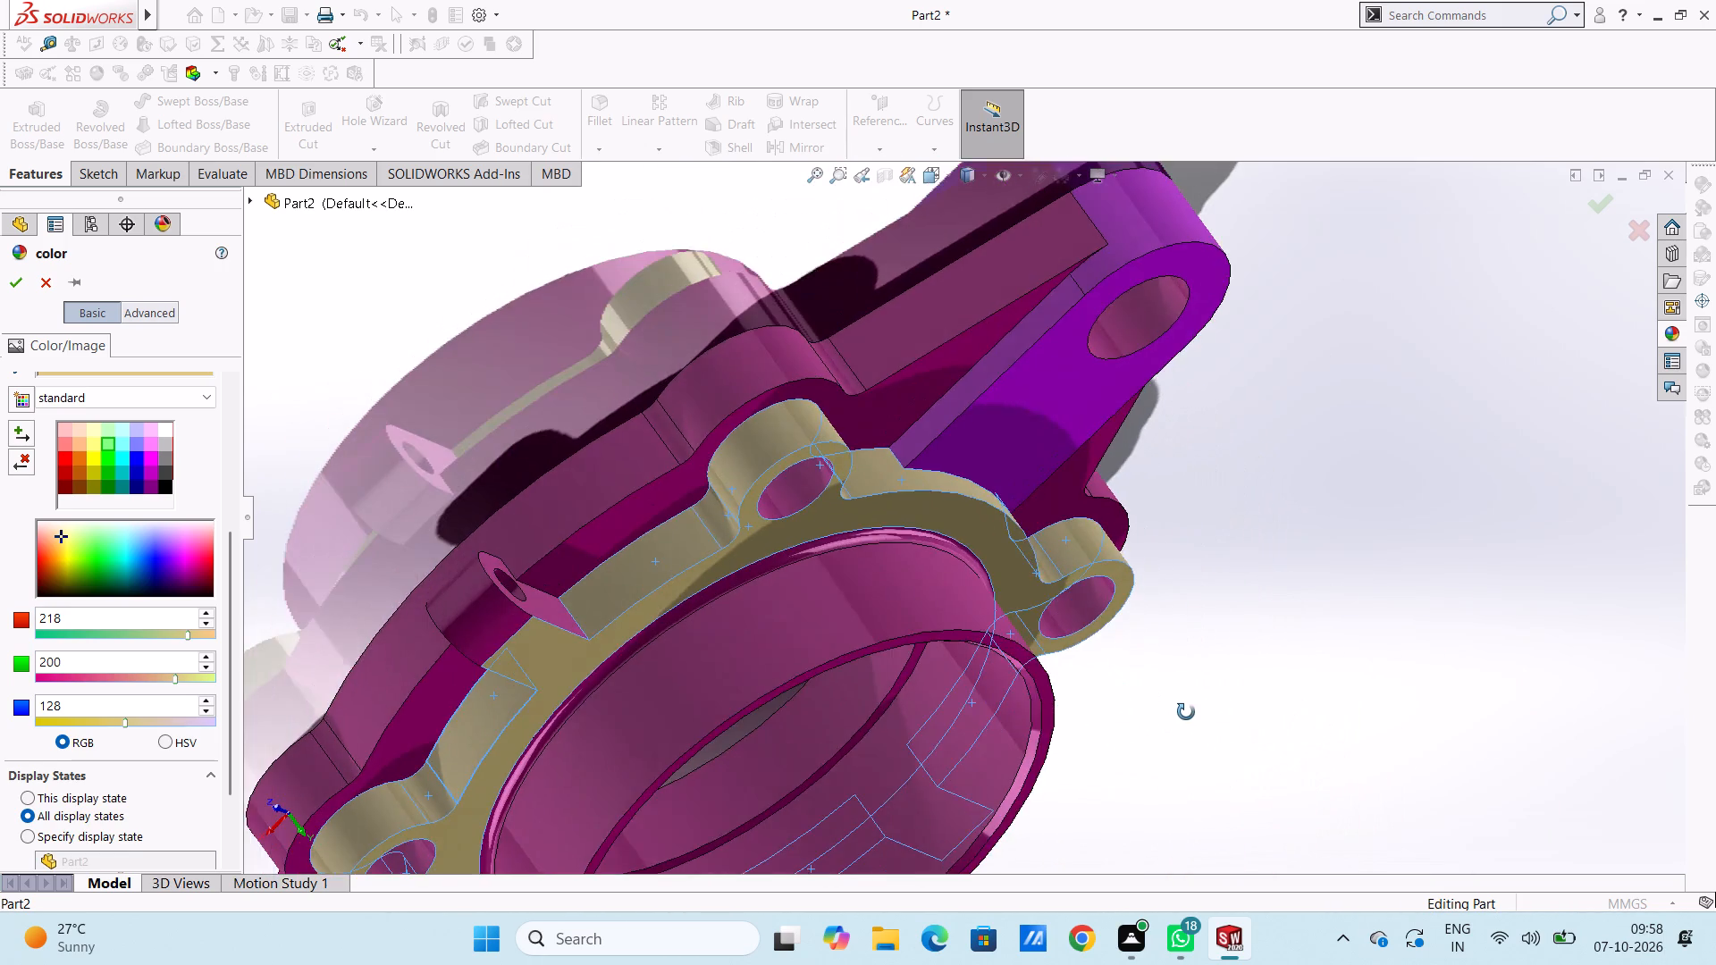
middle_drag(1186, 712, 1075, 474)
scroll(882, 611, up, 5)
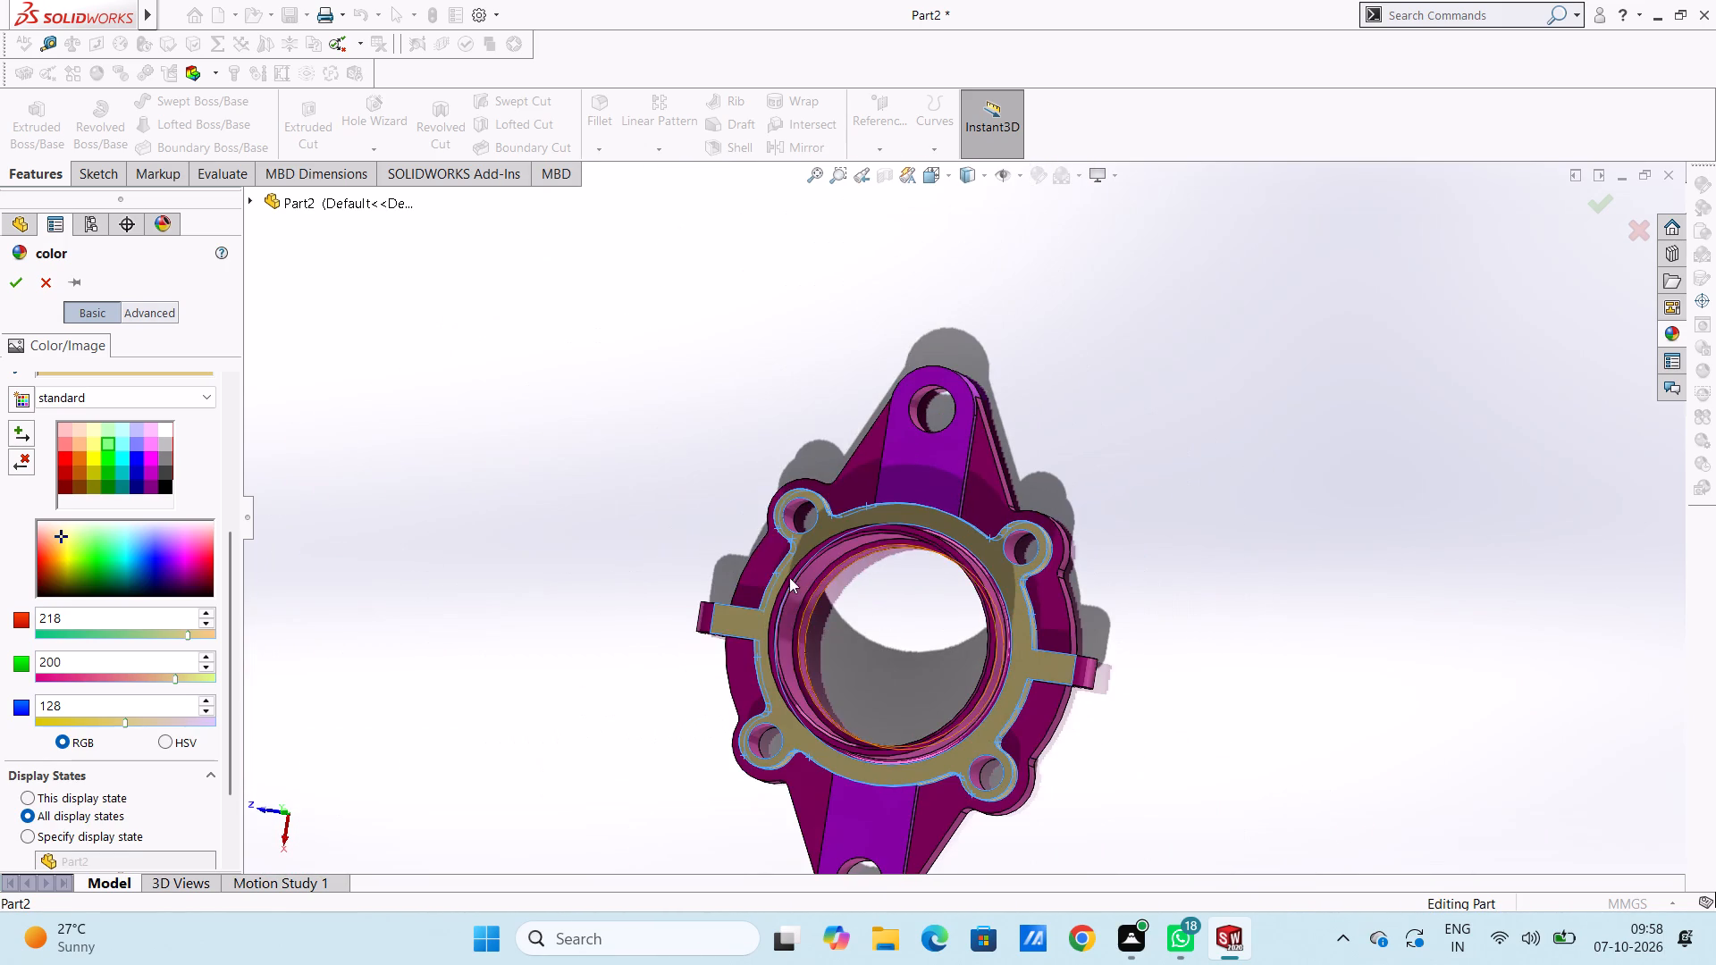
middle_drag(752, 569, 848, 461)
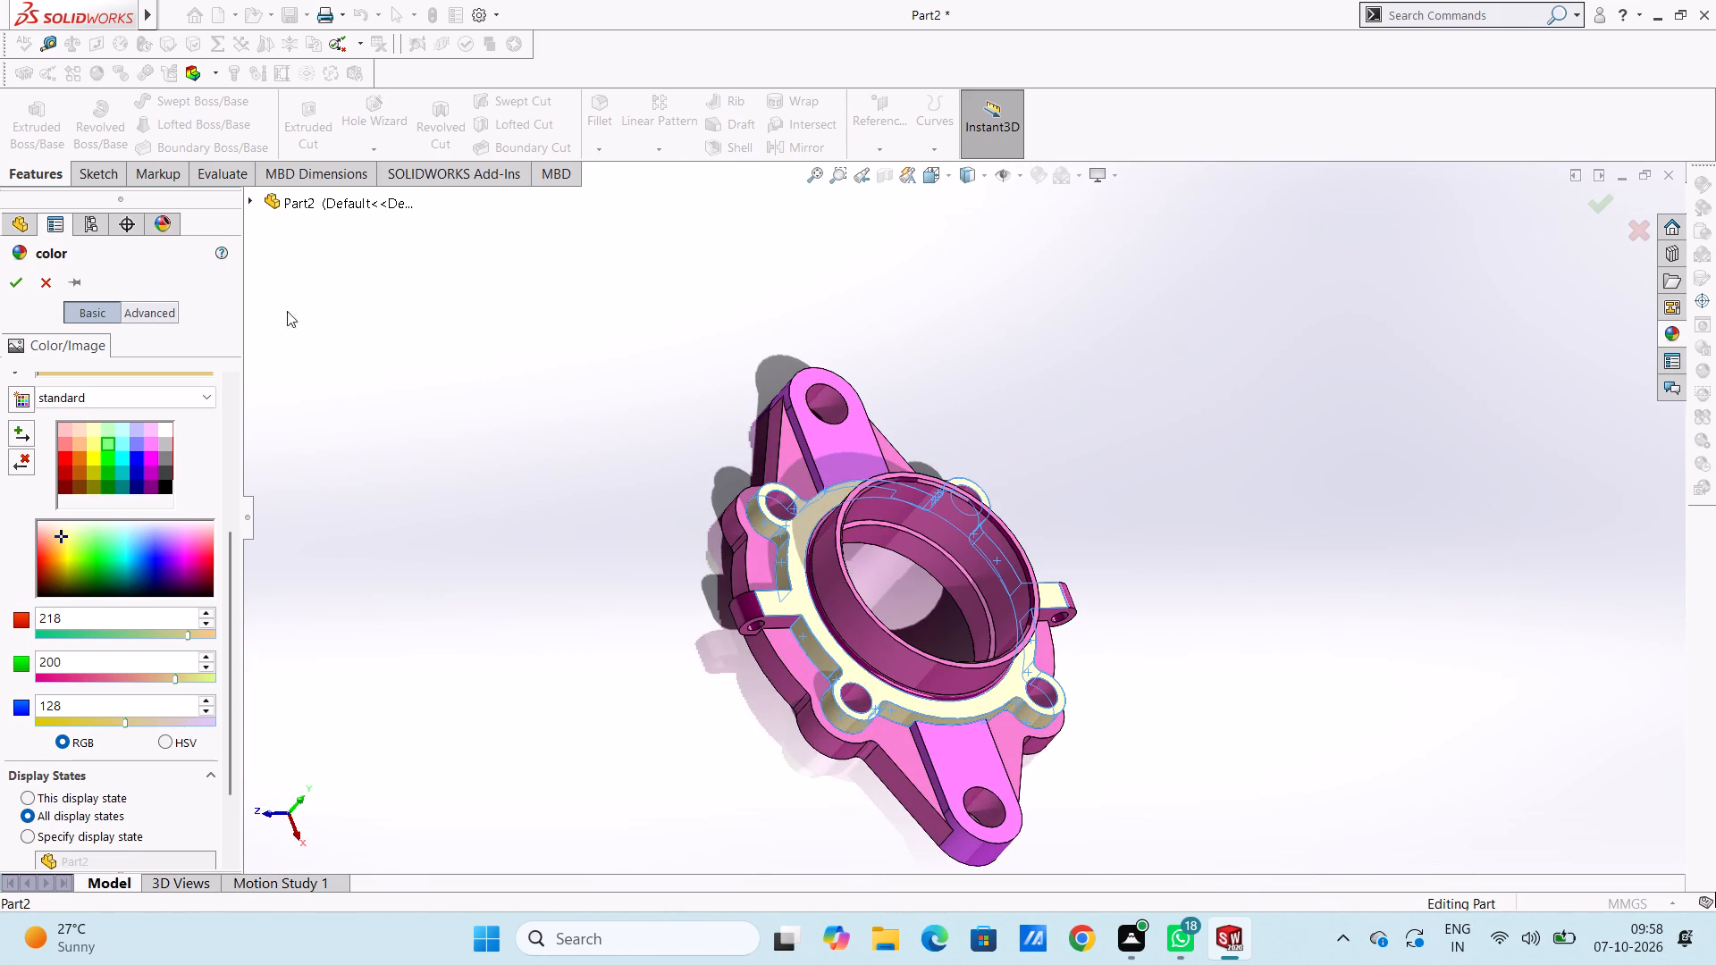
click(17, 285)
click(568, 498)
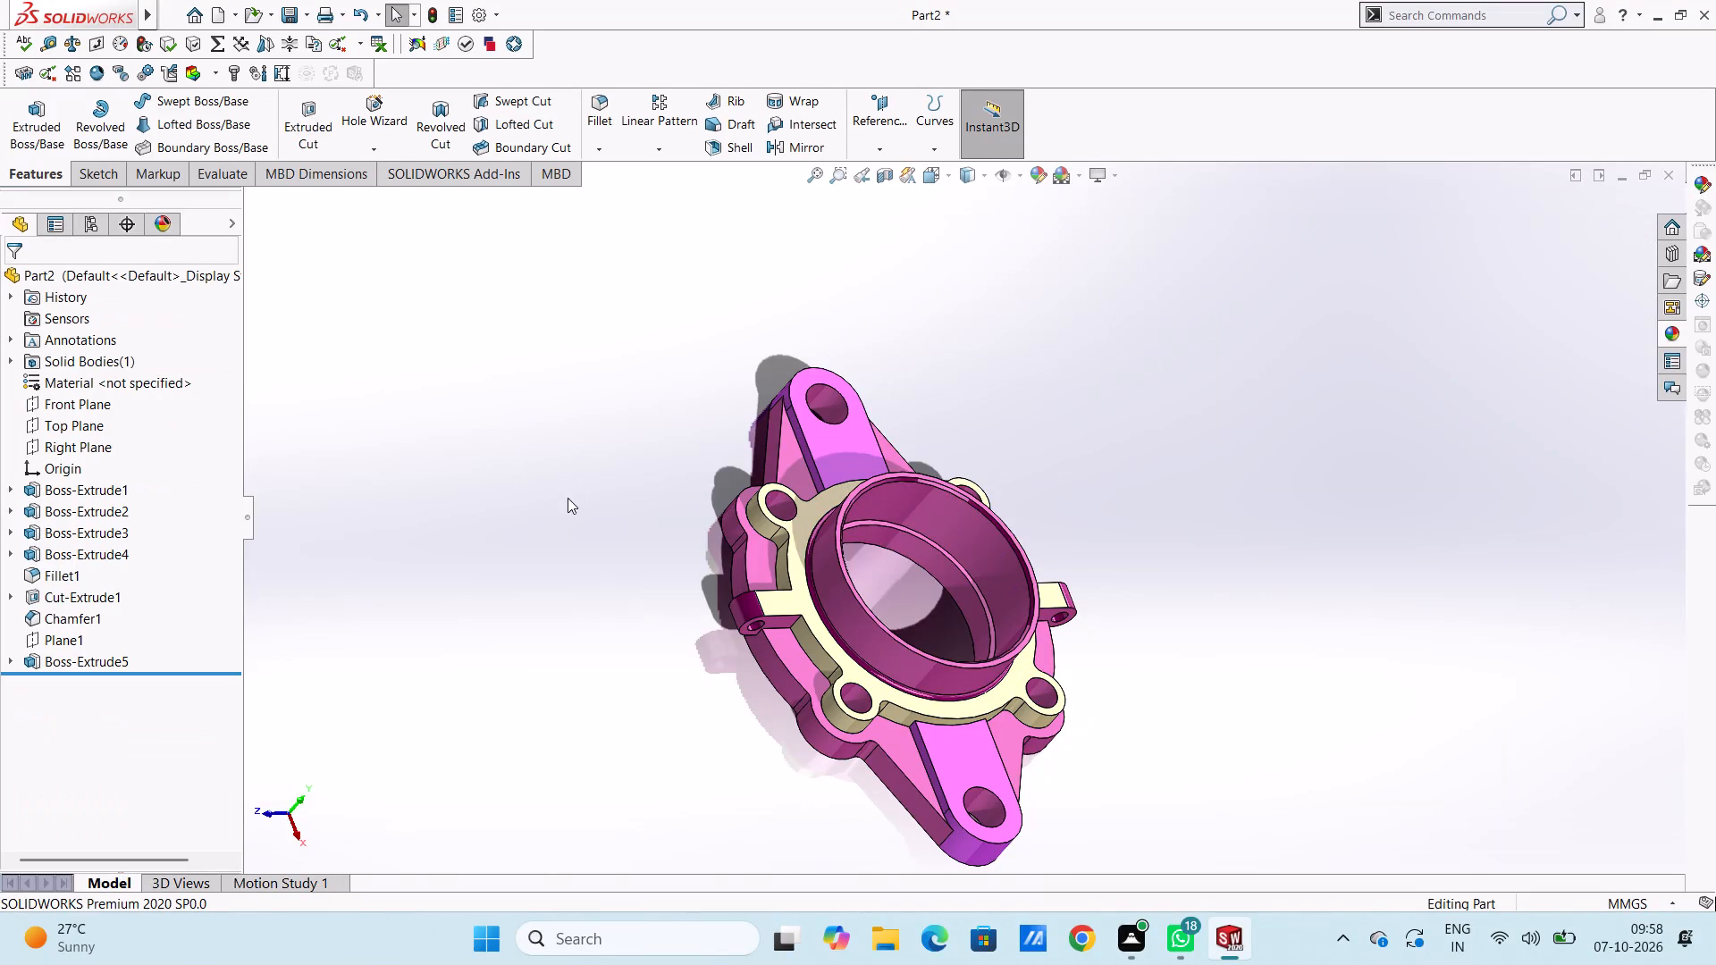
Give the +Z lug's rounded outer face a yellow-green color, RGB 223, 255, 0, starting from the green swatch.
middle_drag(652, 645, 681, 727)
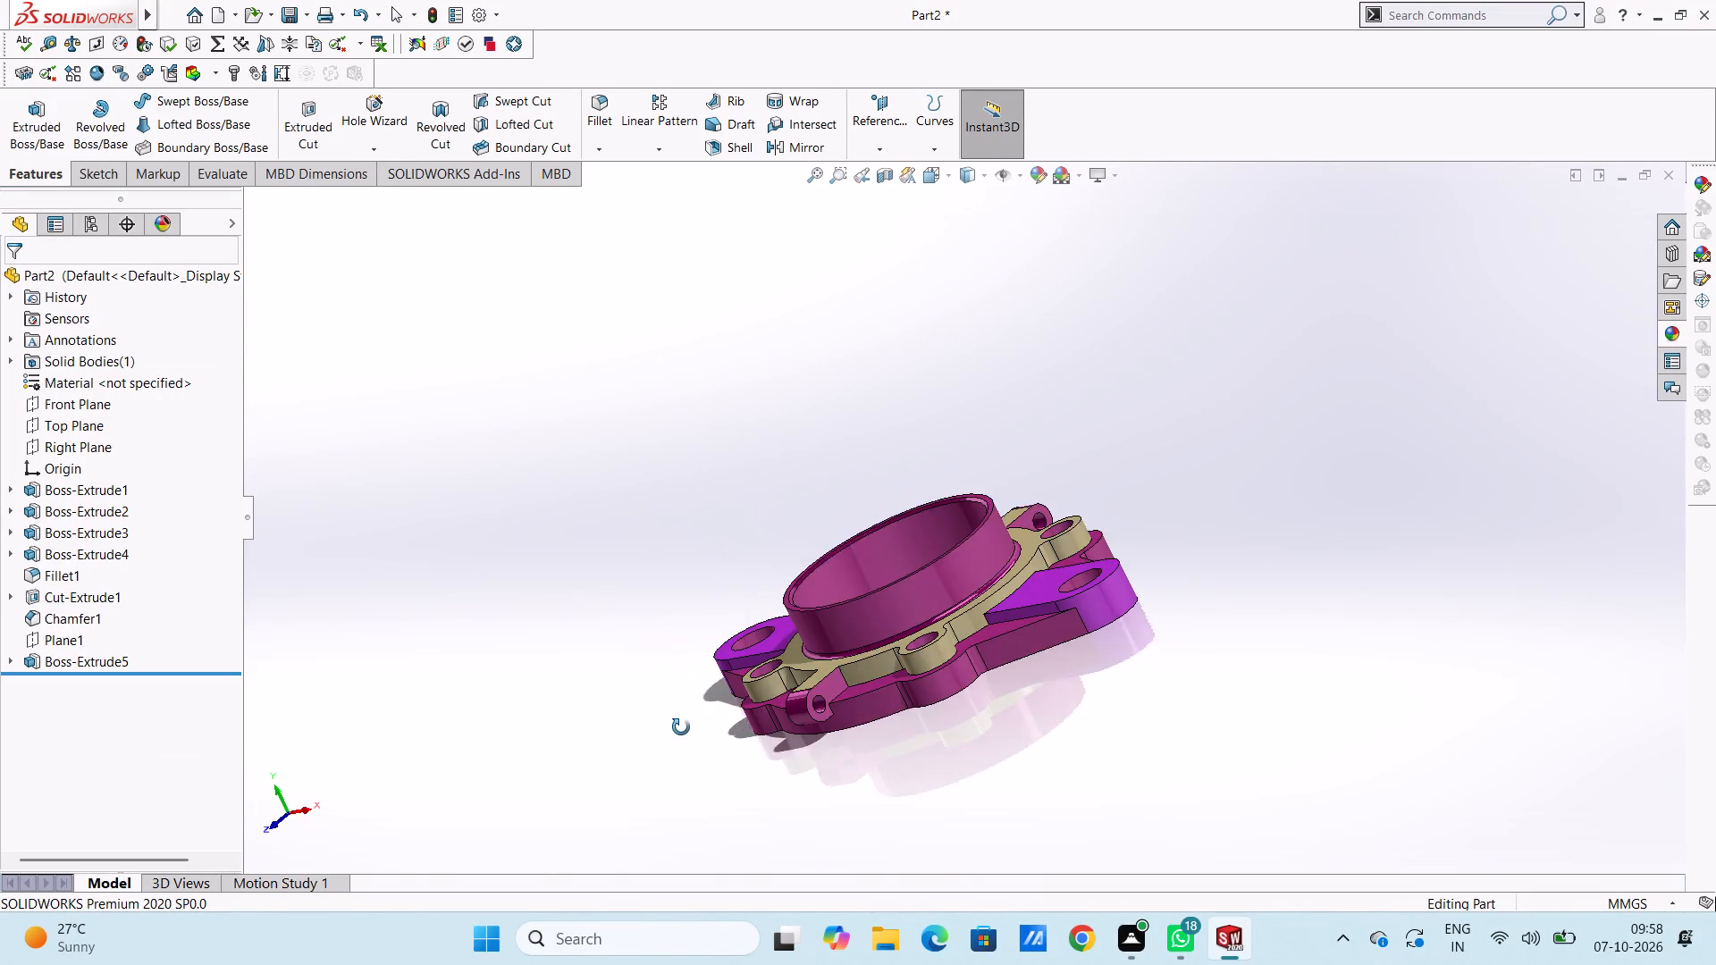
middle_drag(681, 727, 677, 772)
scroll(896, 688, down, 5)
scroll(711, 552, up, 4)
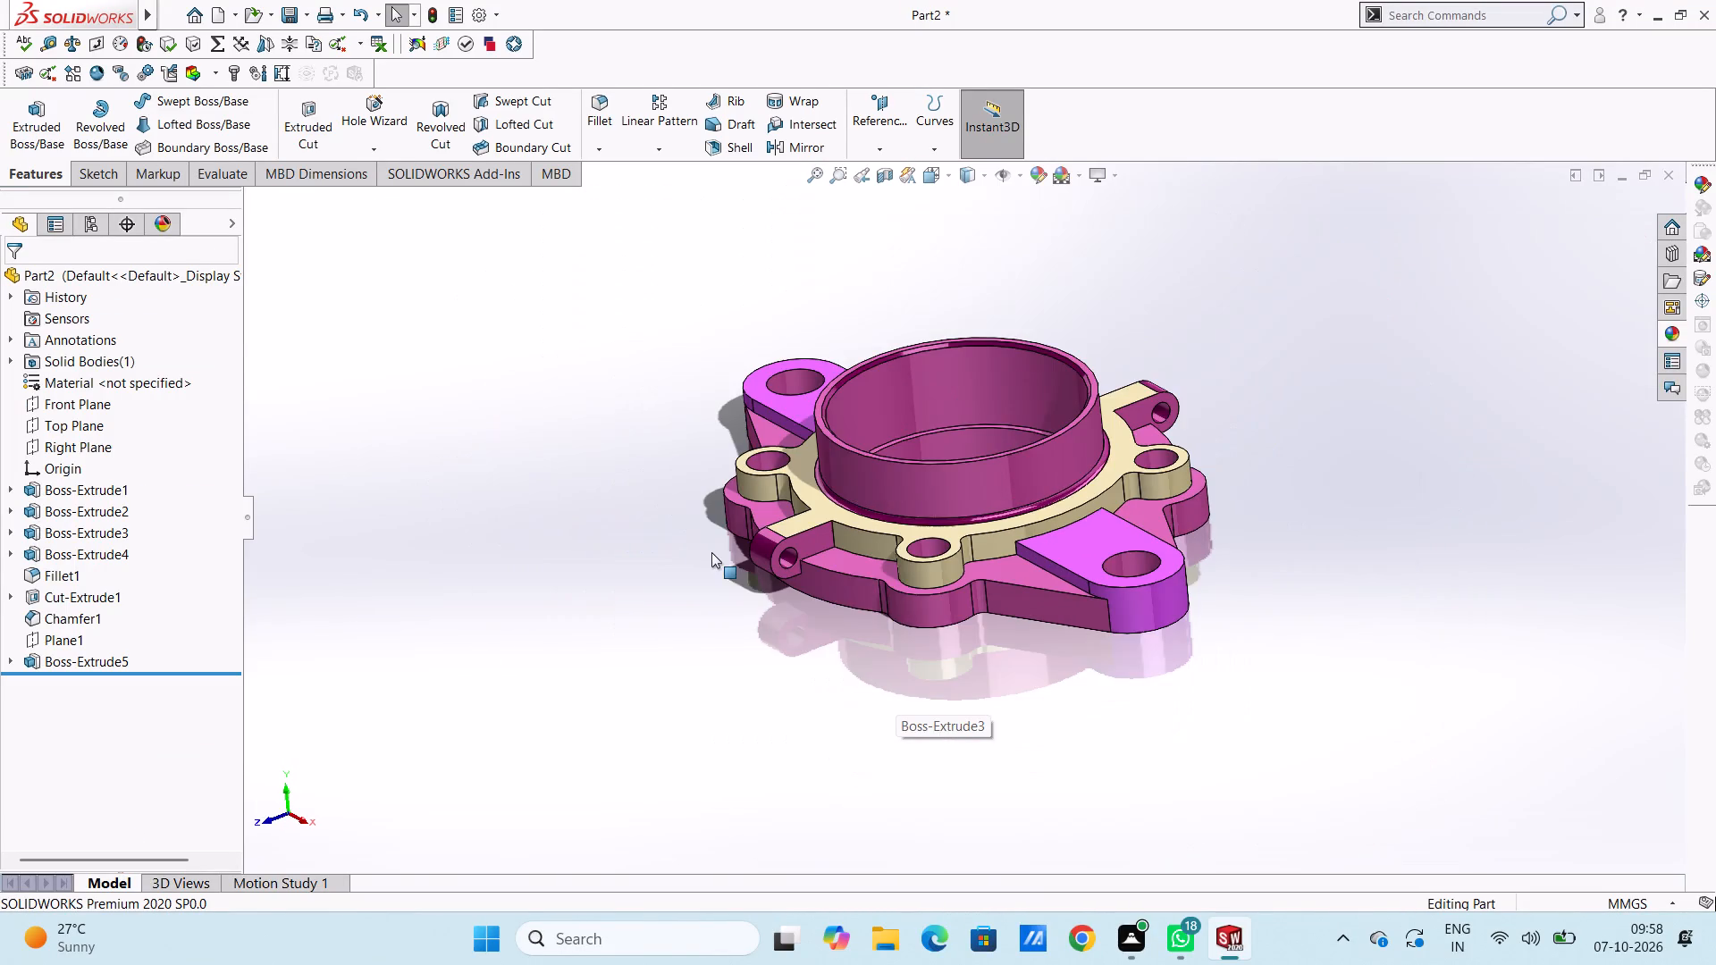
scroll(710, 557, down, 4)
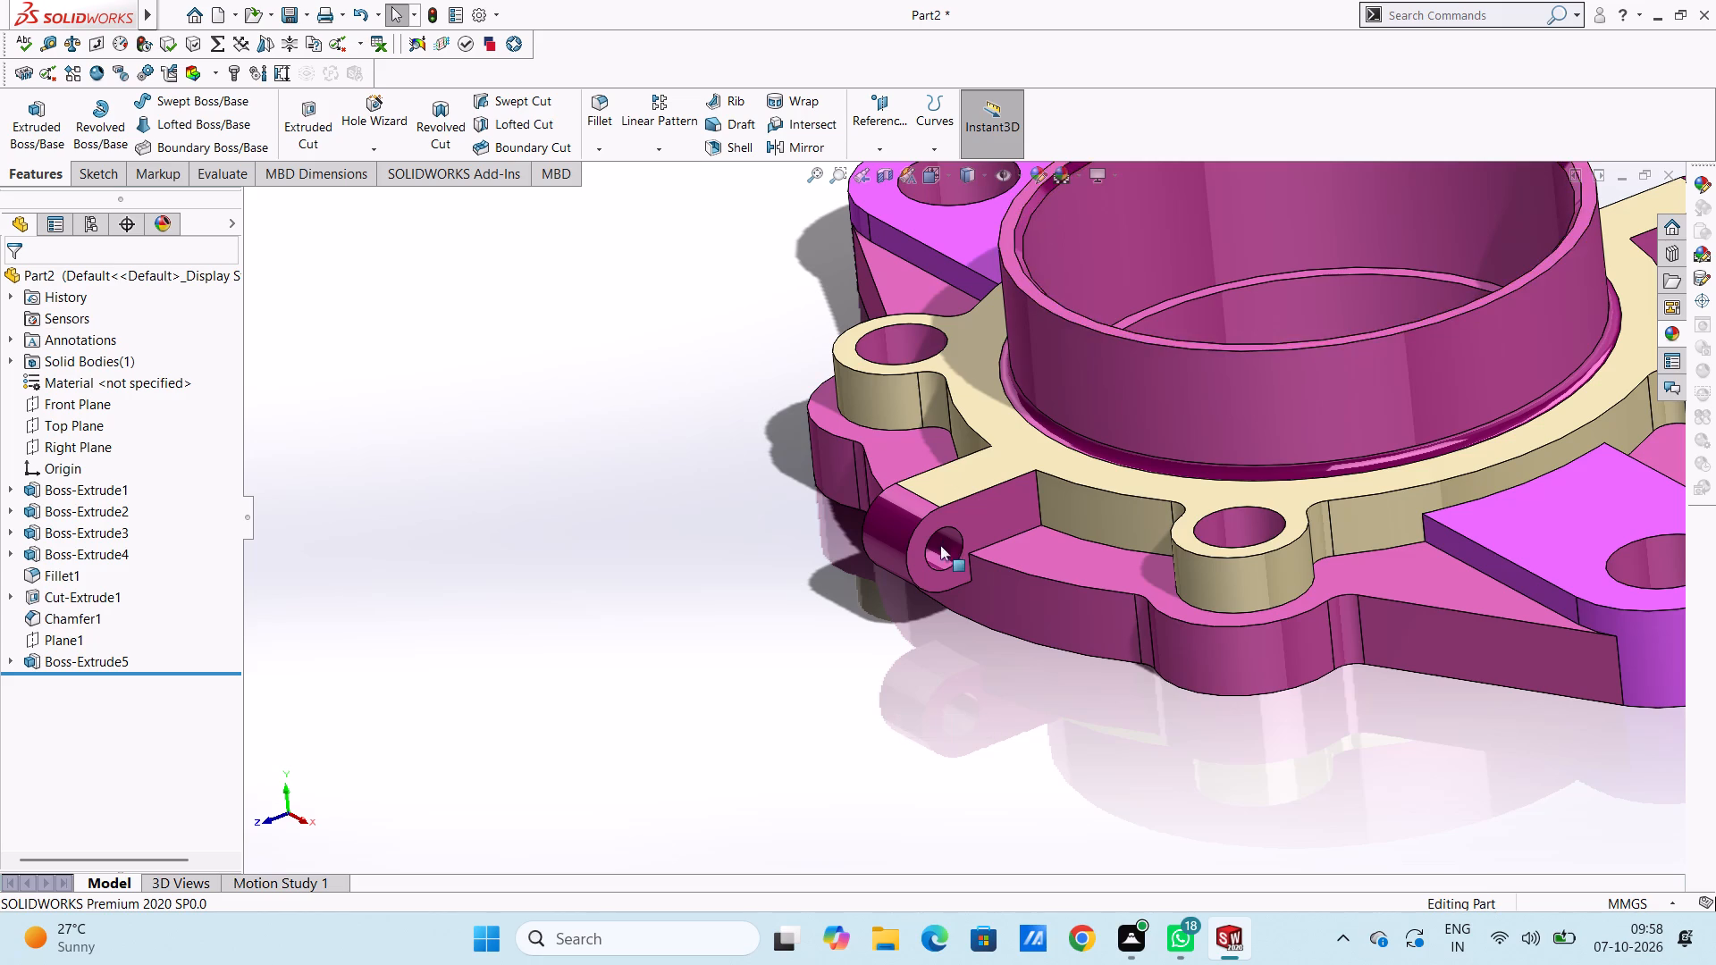
scroll(1001, 520, down, 4)
click(776, 546)
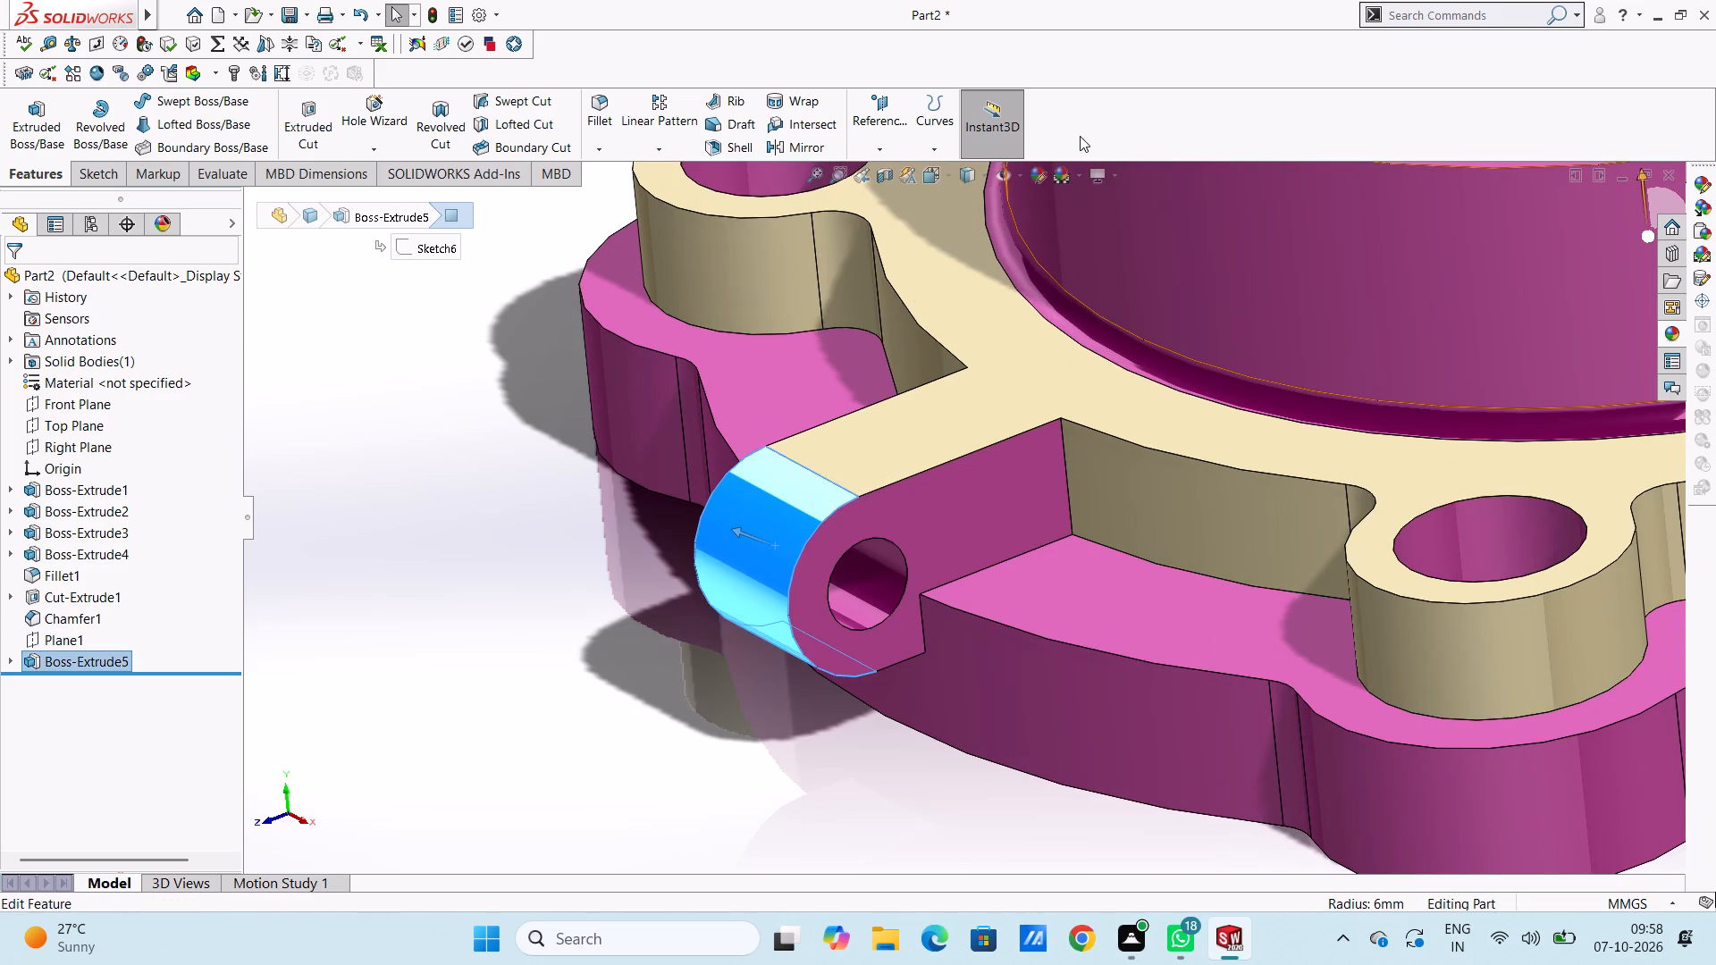
click(1040, 174)
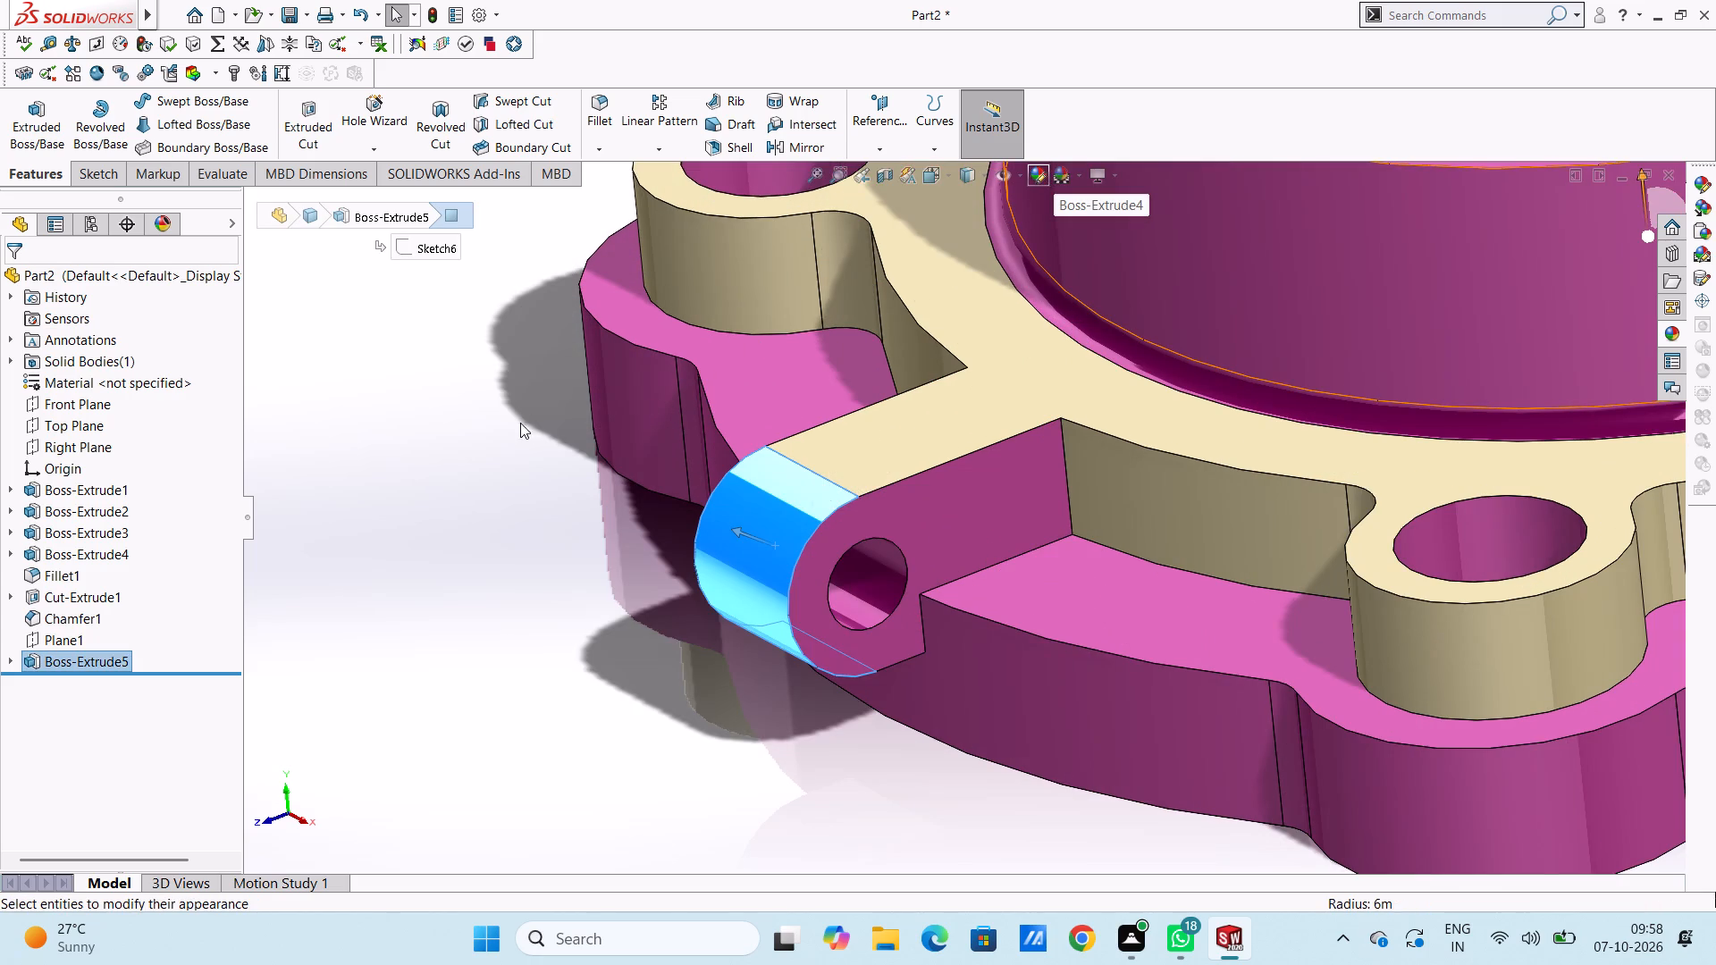
click(106, 723)
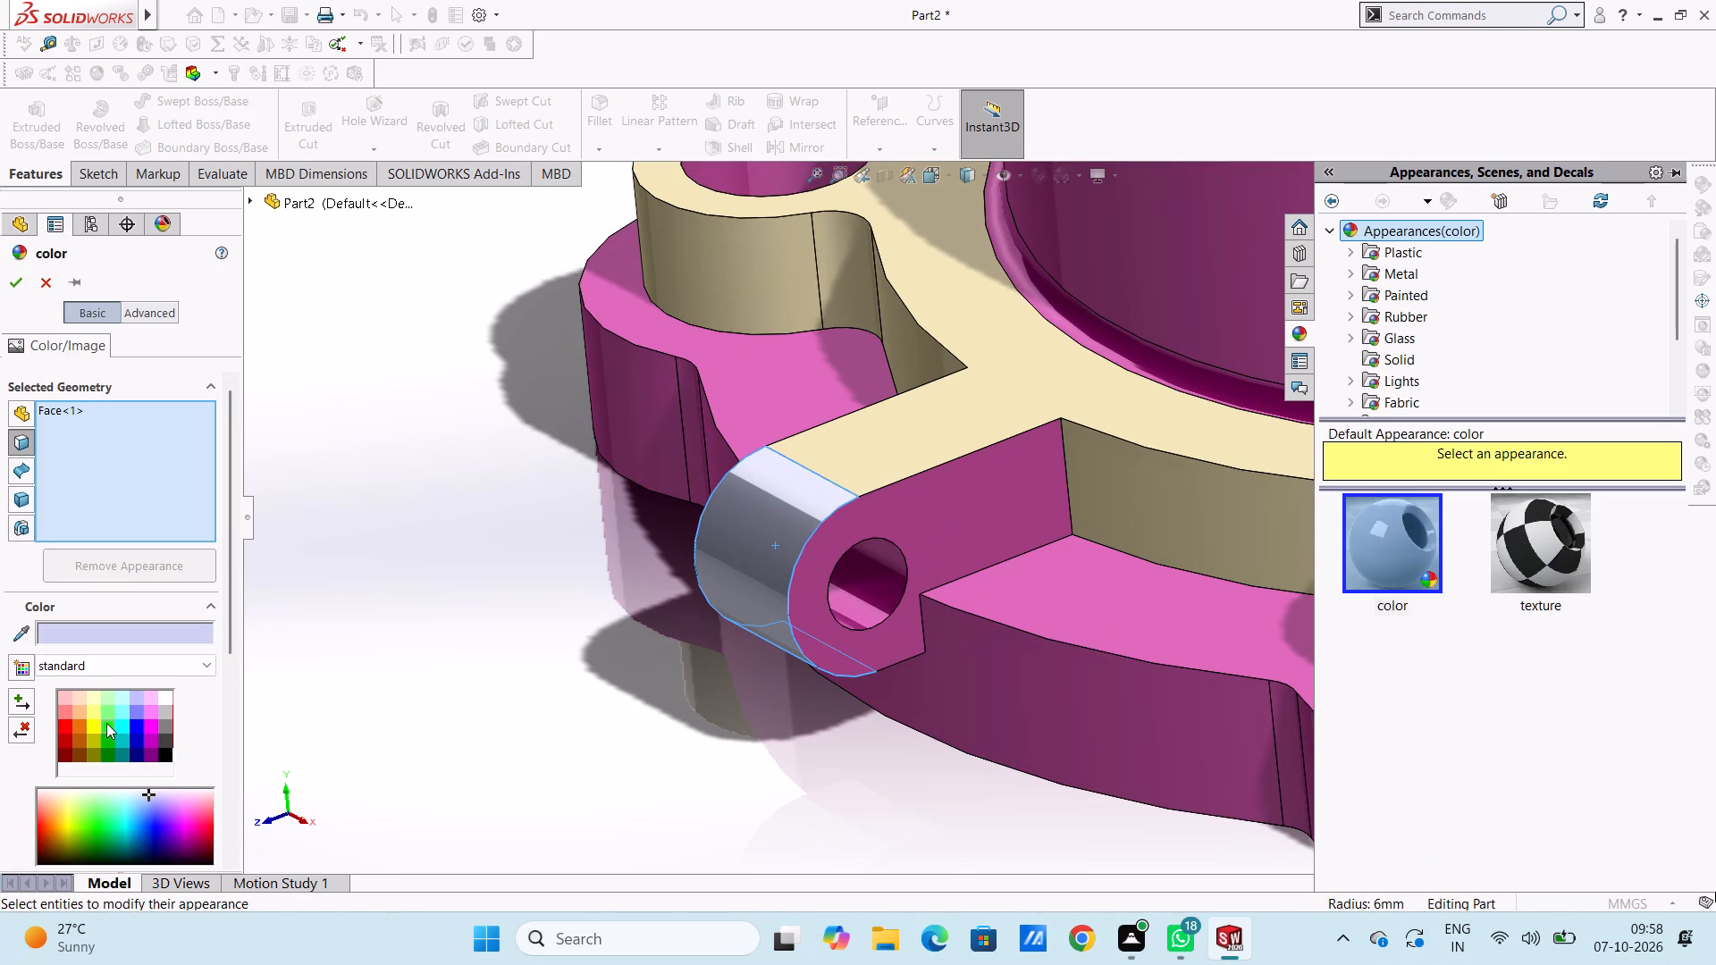
scroll(106, 723, down, 2)
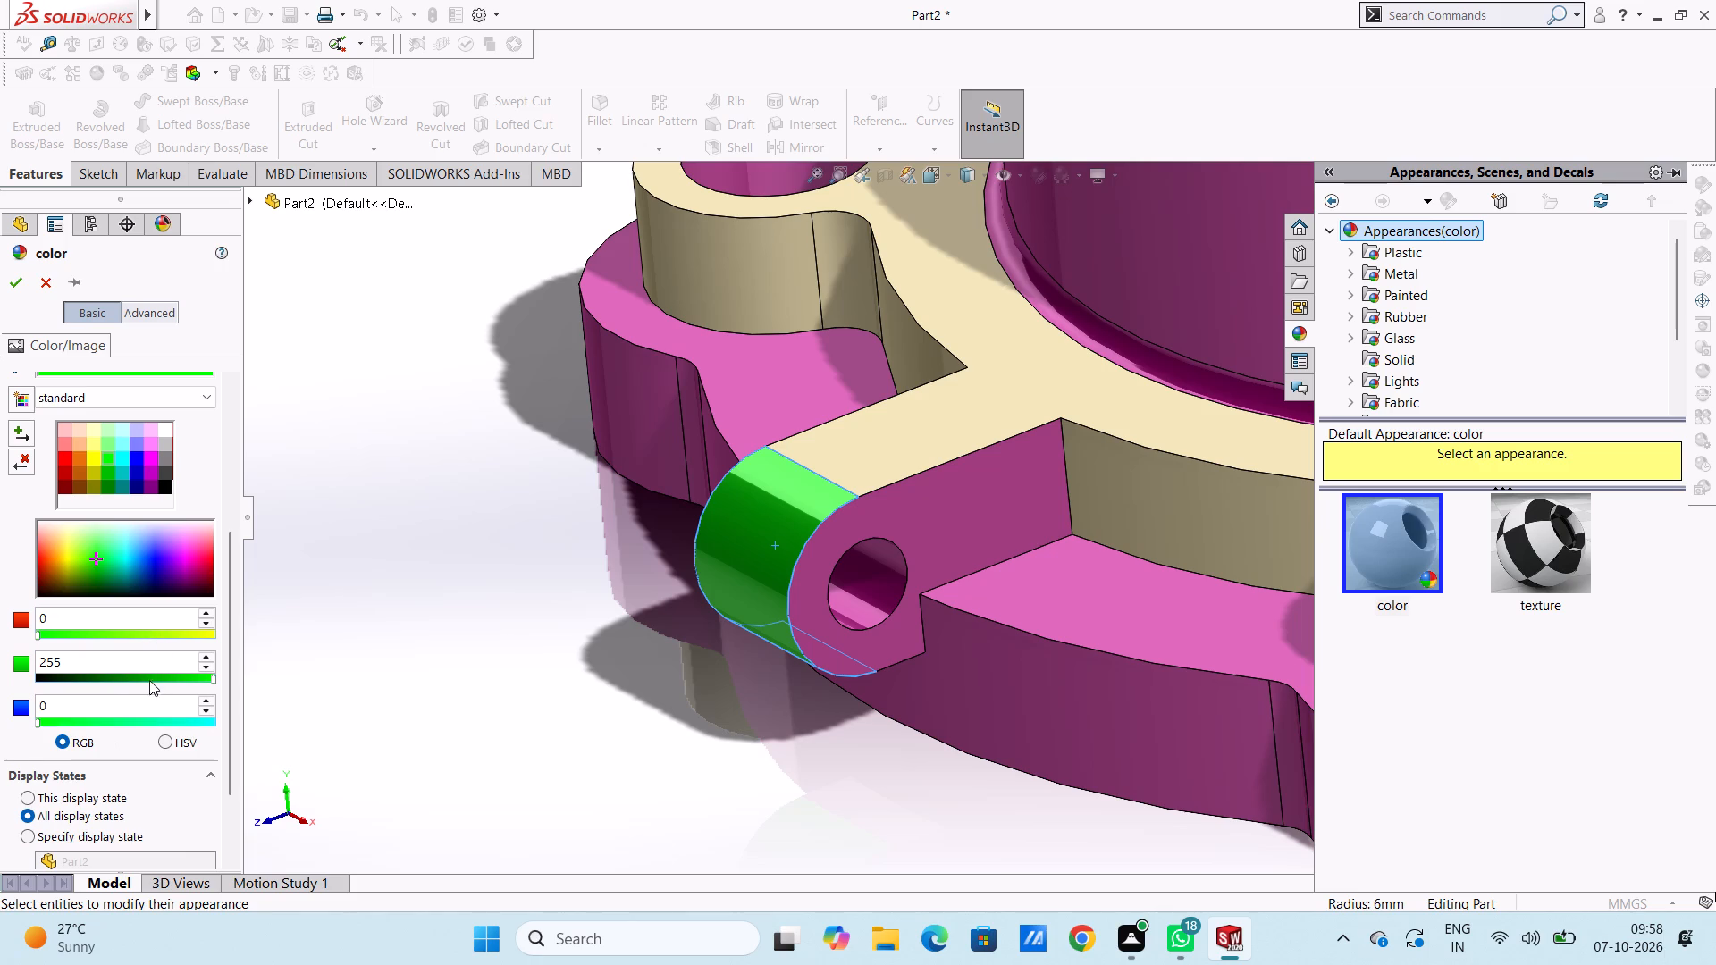
click(164, 672)
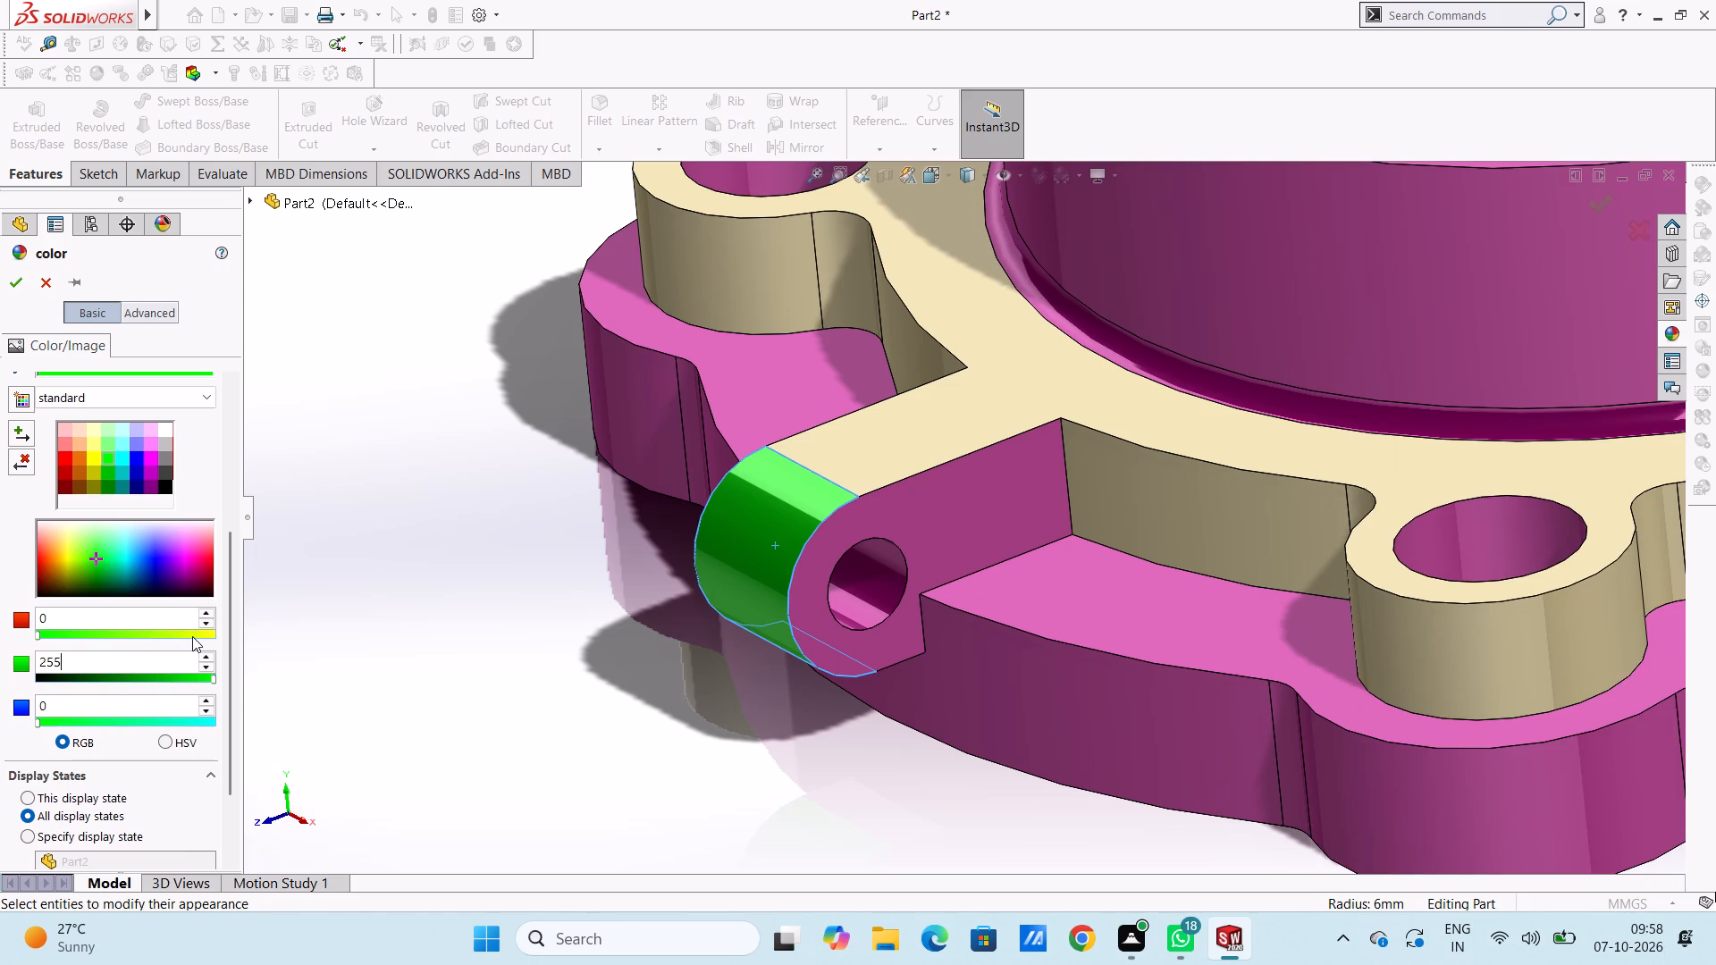
click(192, 634)
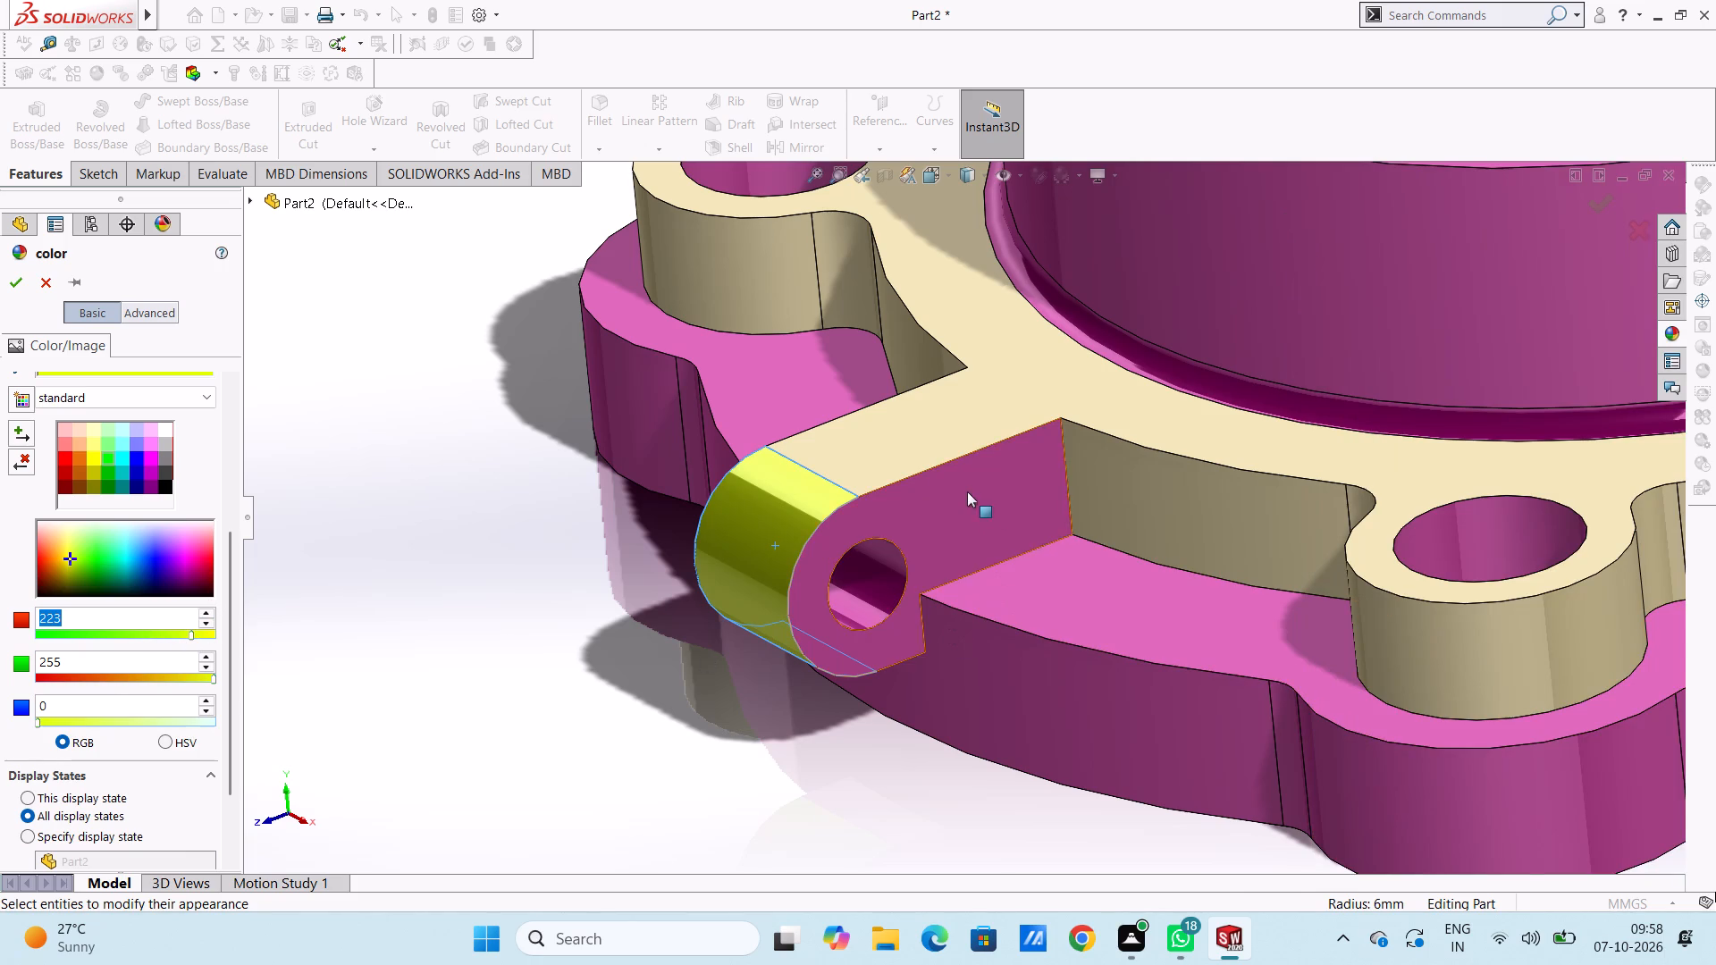
Add both flat side faces of the +Z lug to the yellow-green appearance.
click(966, 490)
middle_drag(868, 483, 1024, 545)
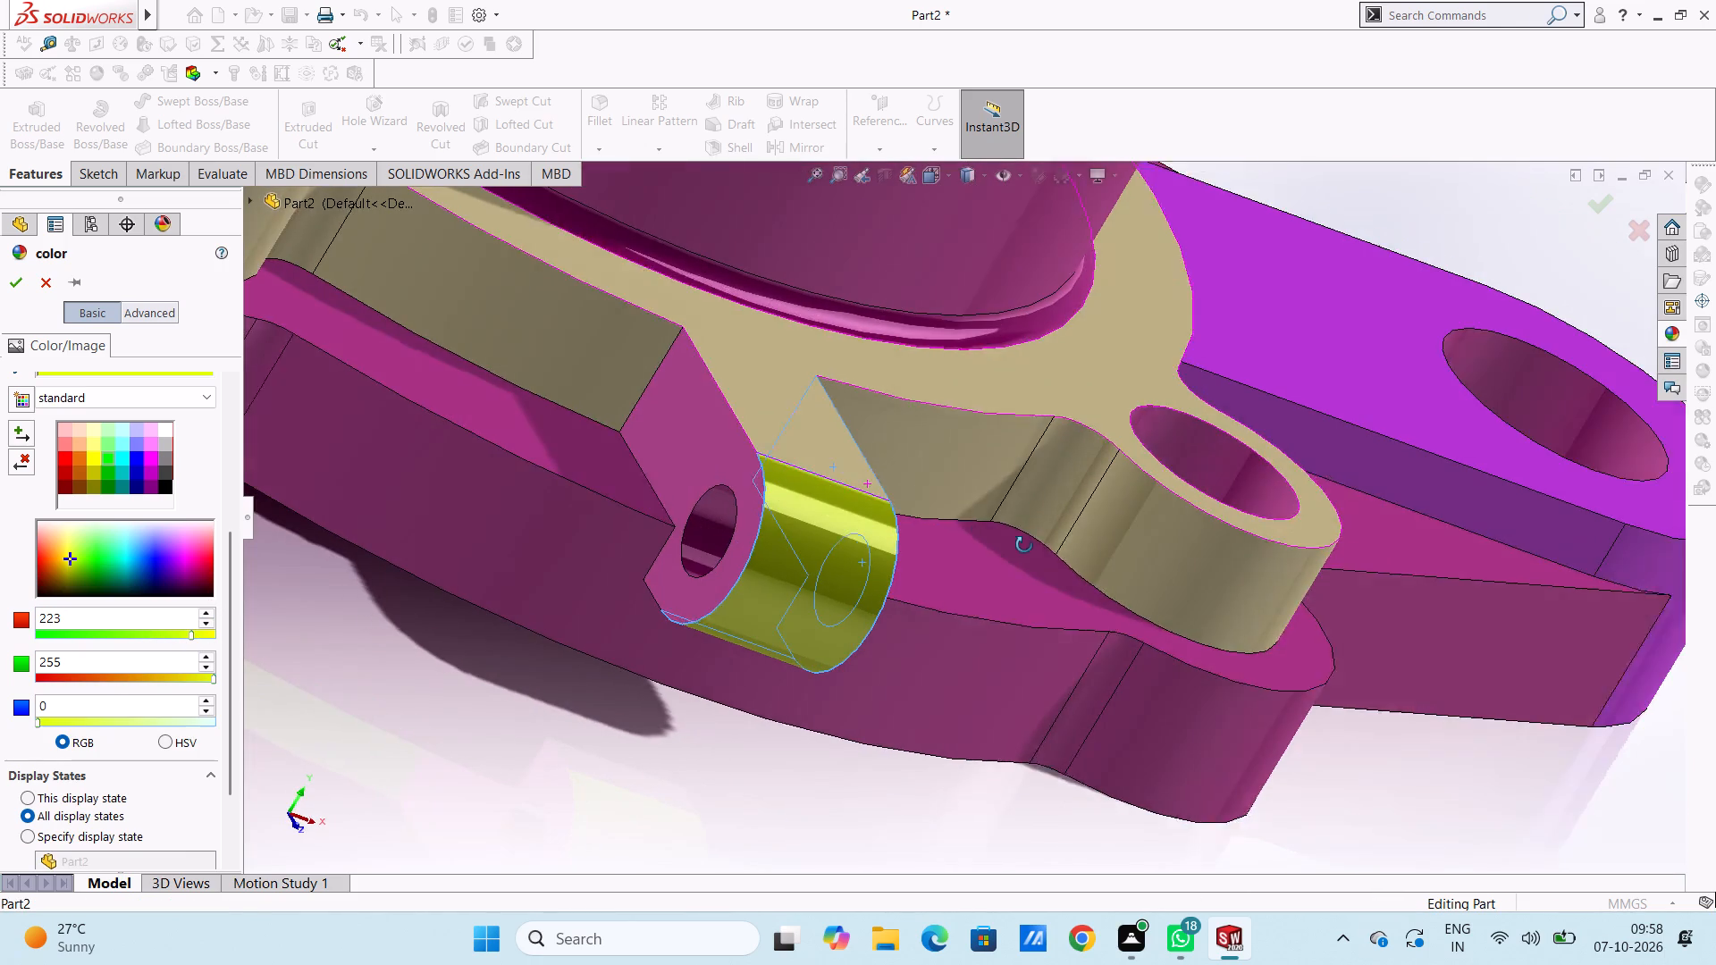
middle_drag(1024, 545, 1025, 546)
click(702, 458)
scroll(702, 458, up, 4)
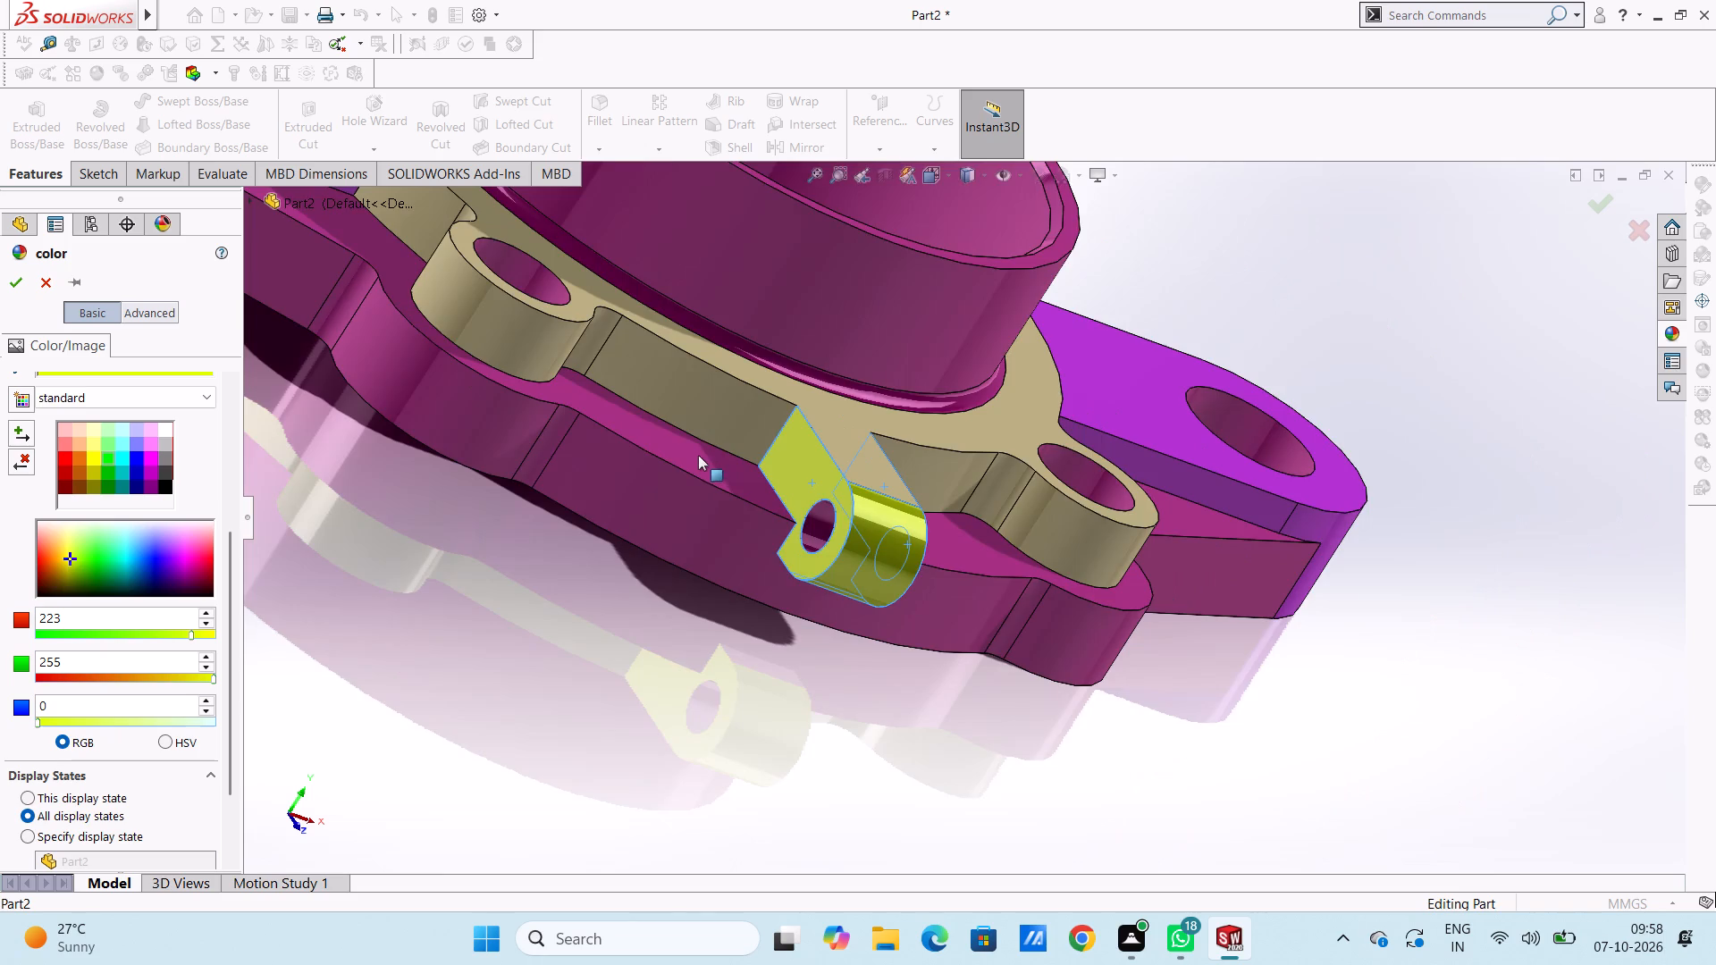
Add the -Z lug's rounded outer face and both flat side faces to the yellow-green appearance.
scroll(695, 454, up, 6)
middle_drag(1372, 424, 1182, 390)
click(1063, 270)
middle_drag(1161, 232, 1100, 283)
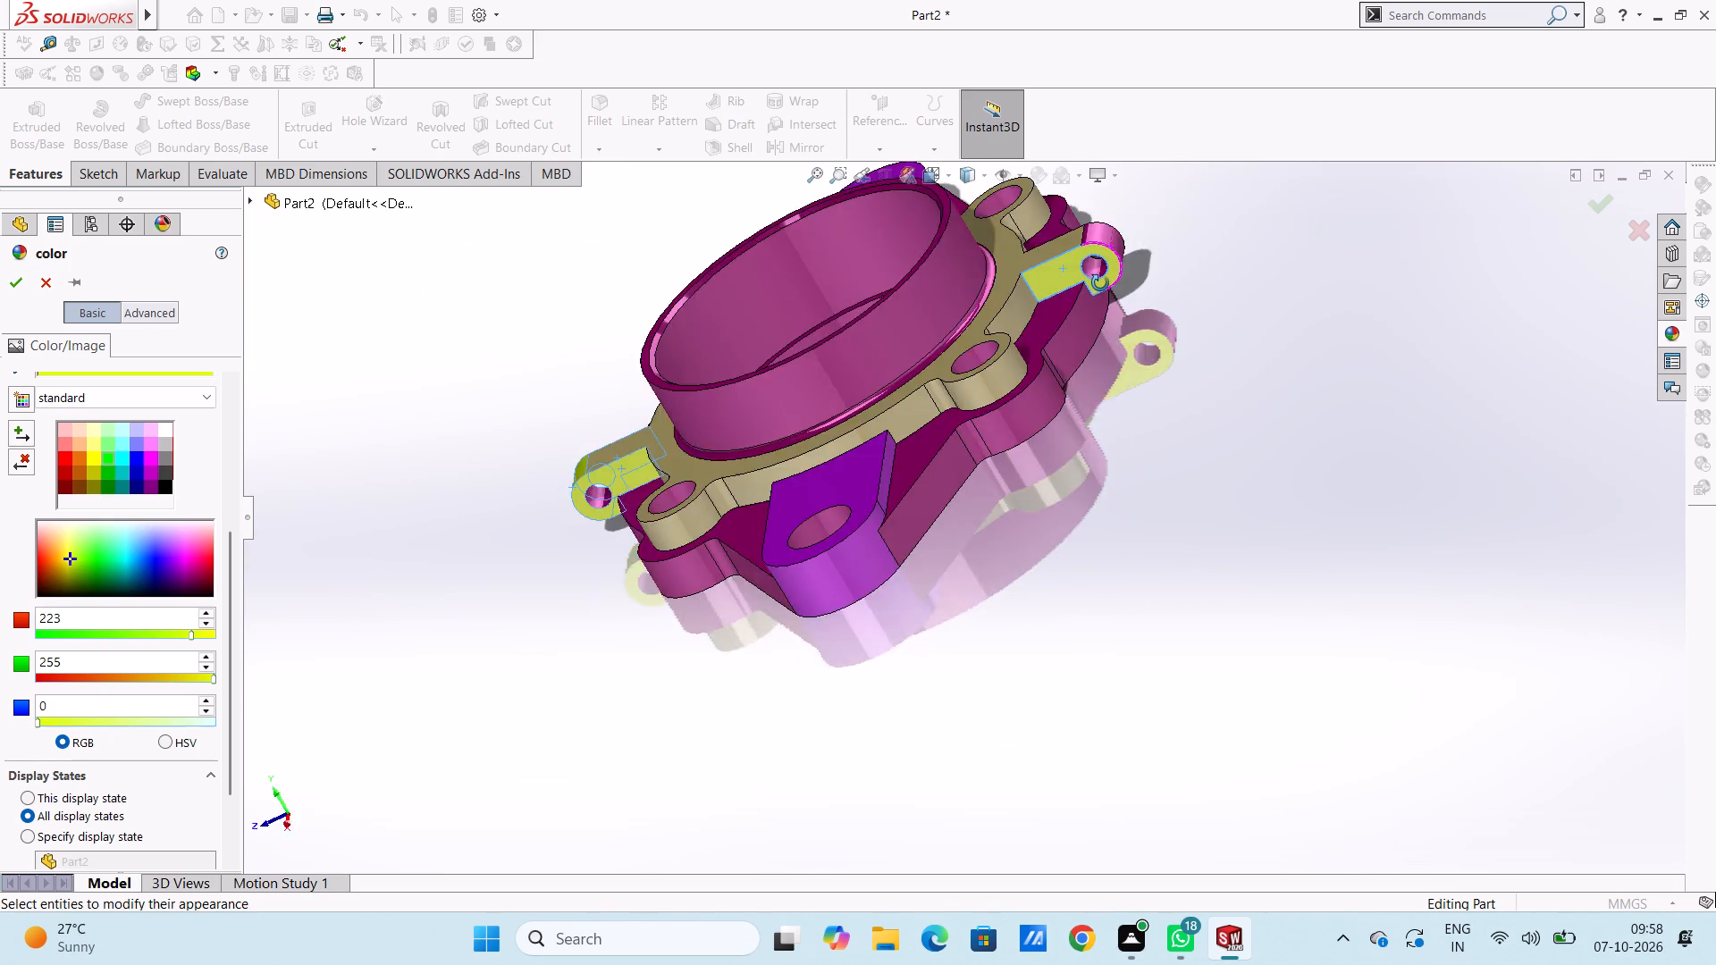
middle_drag(1100, 283, 1017, 543)
click(1142, 231)
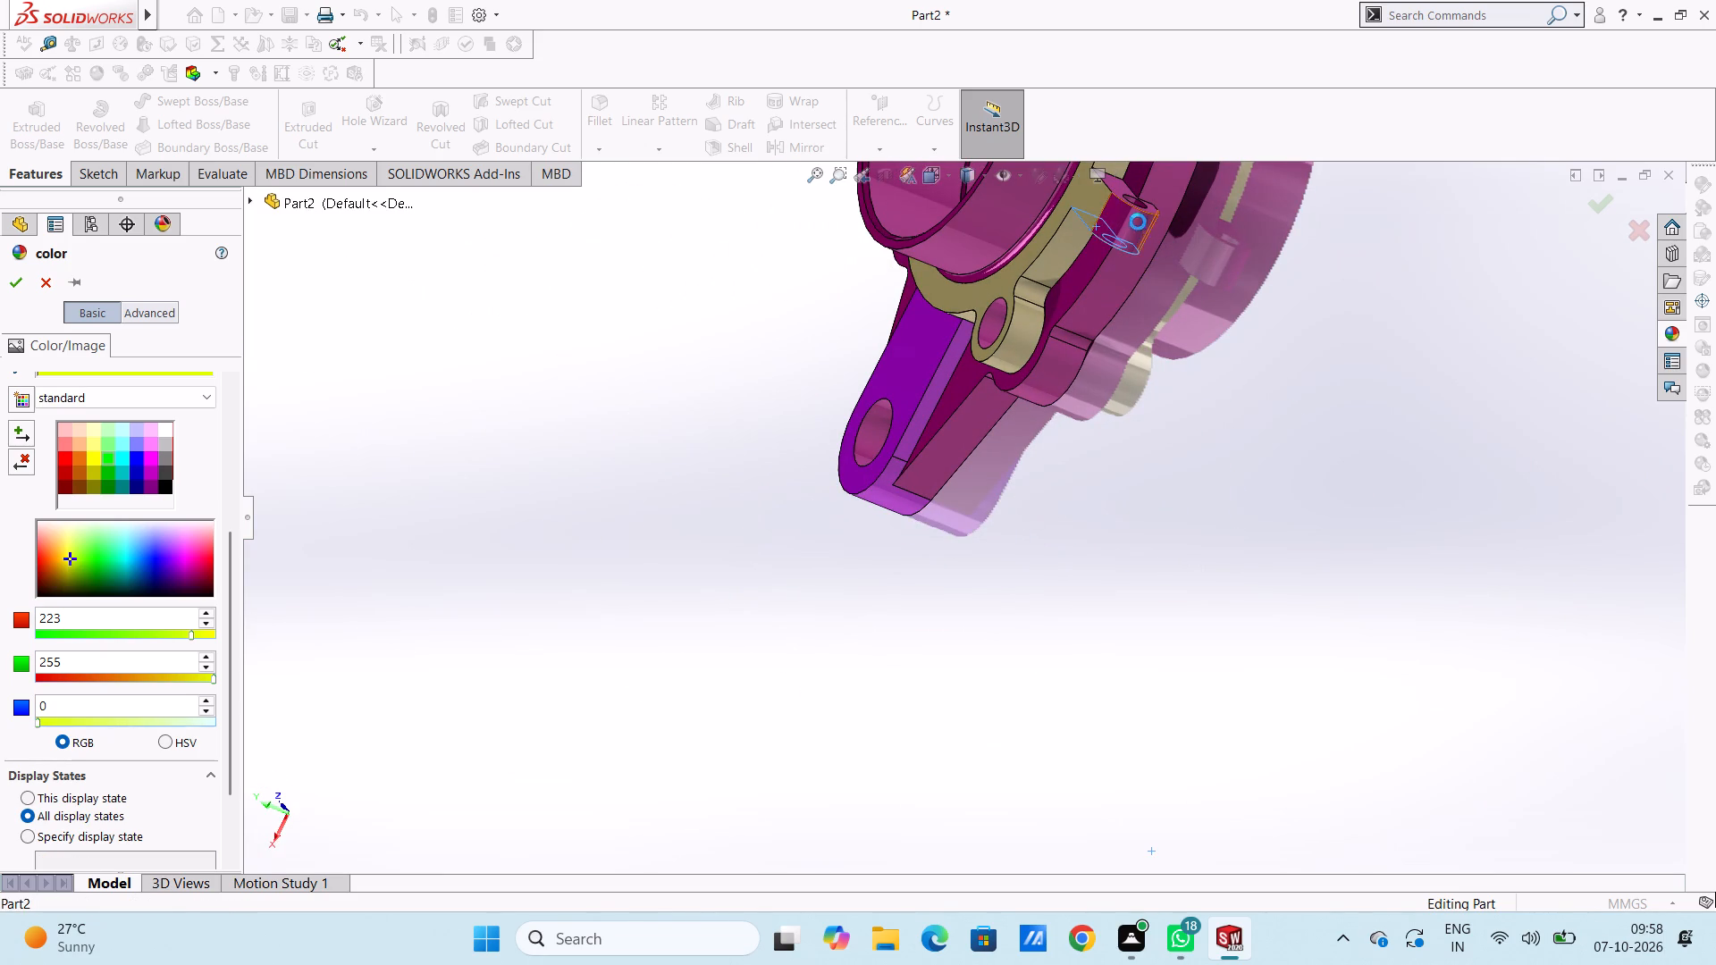
click(1117, 184)
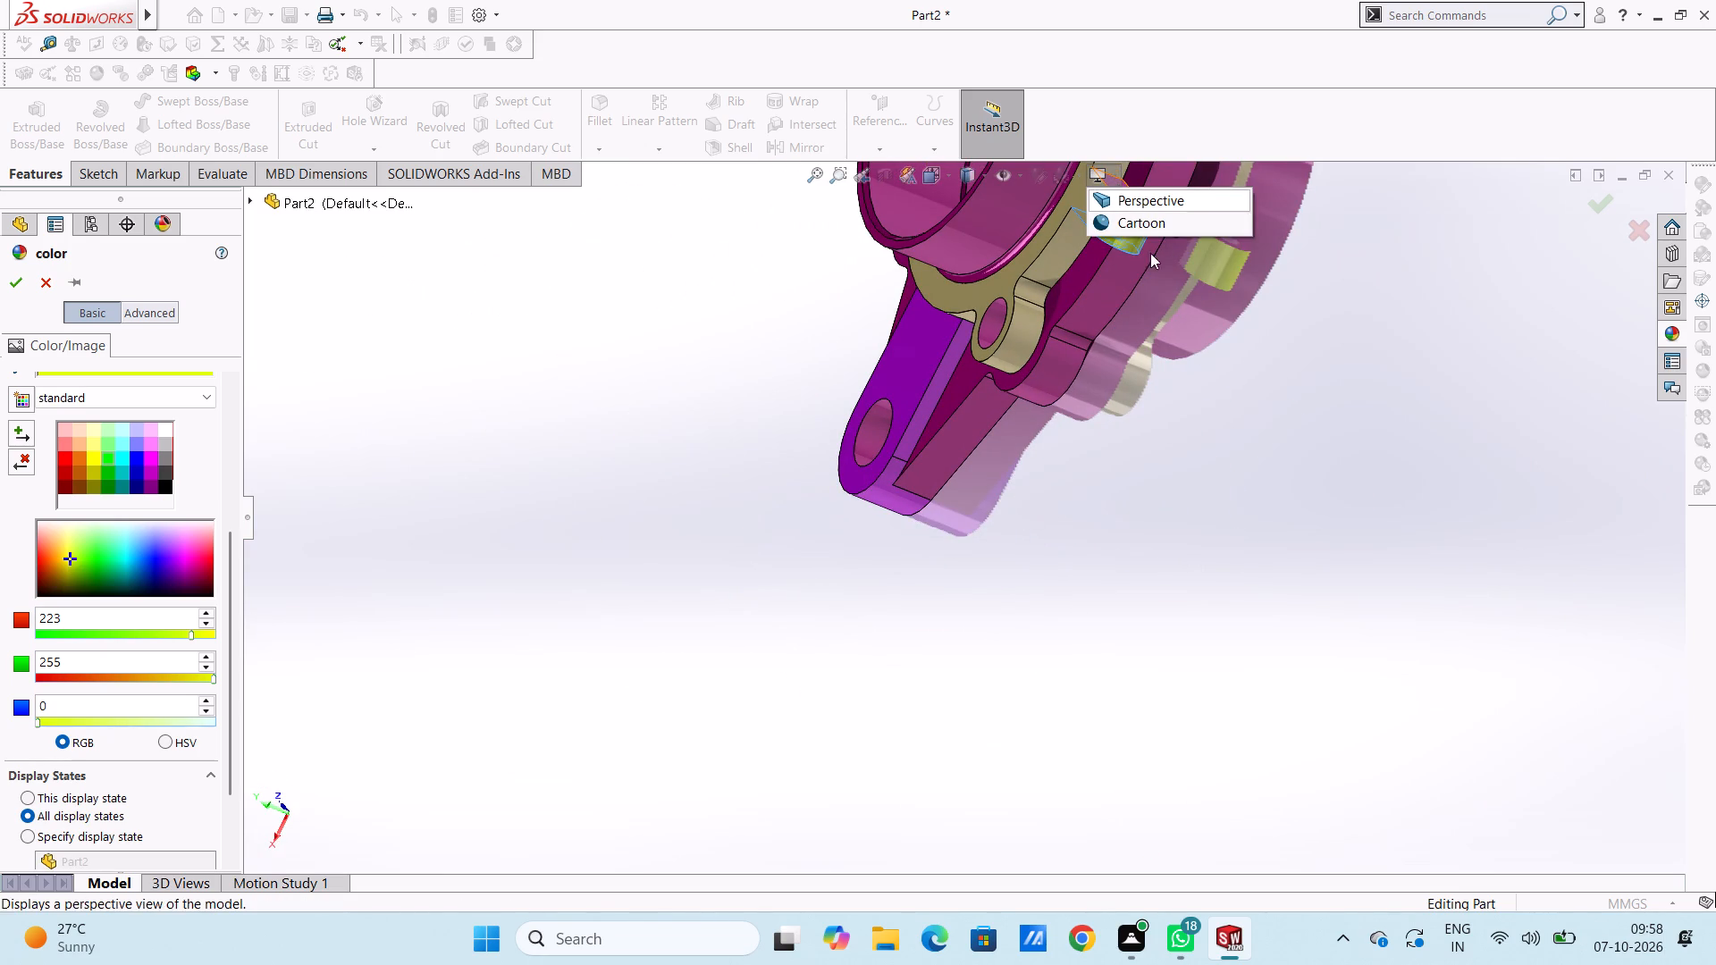
scroll(1284, 288, up, 5)
click(1219, 348)
scroll(1250, 270, down, 3)
scroll(1250, 273, up, 5)
scroll(1025, 366, down, 5)
scroll(951, 422, down, 3)
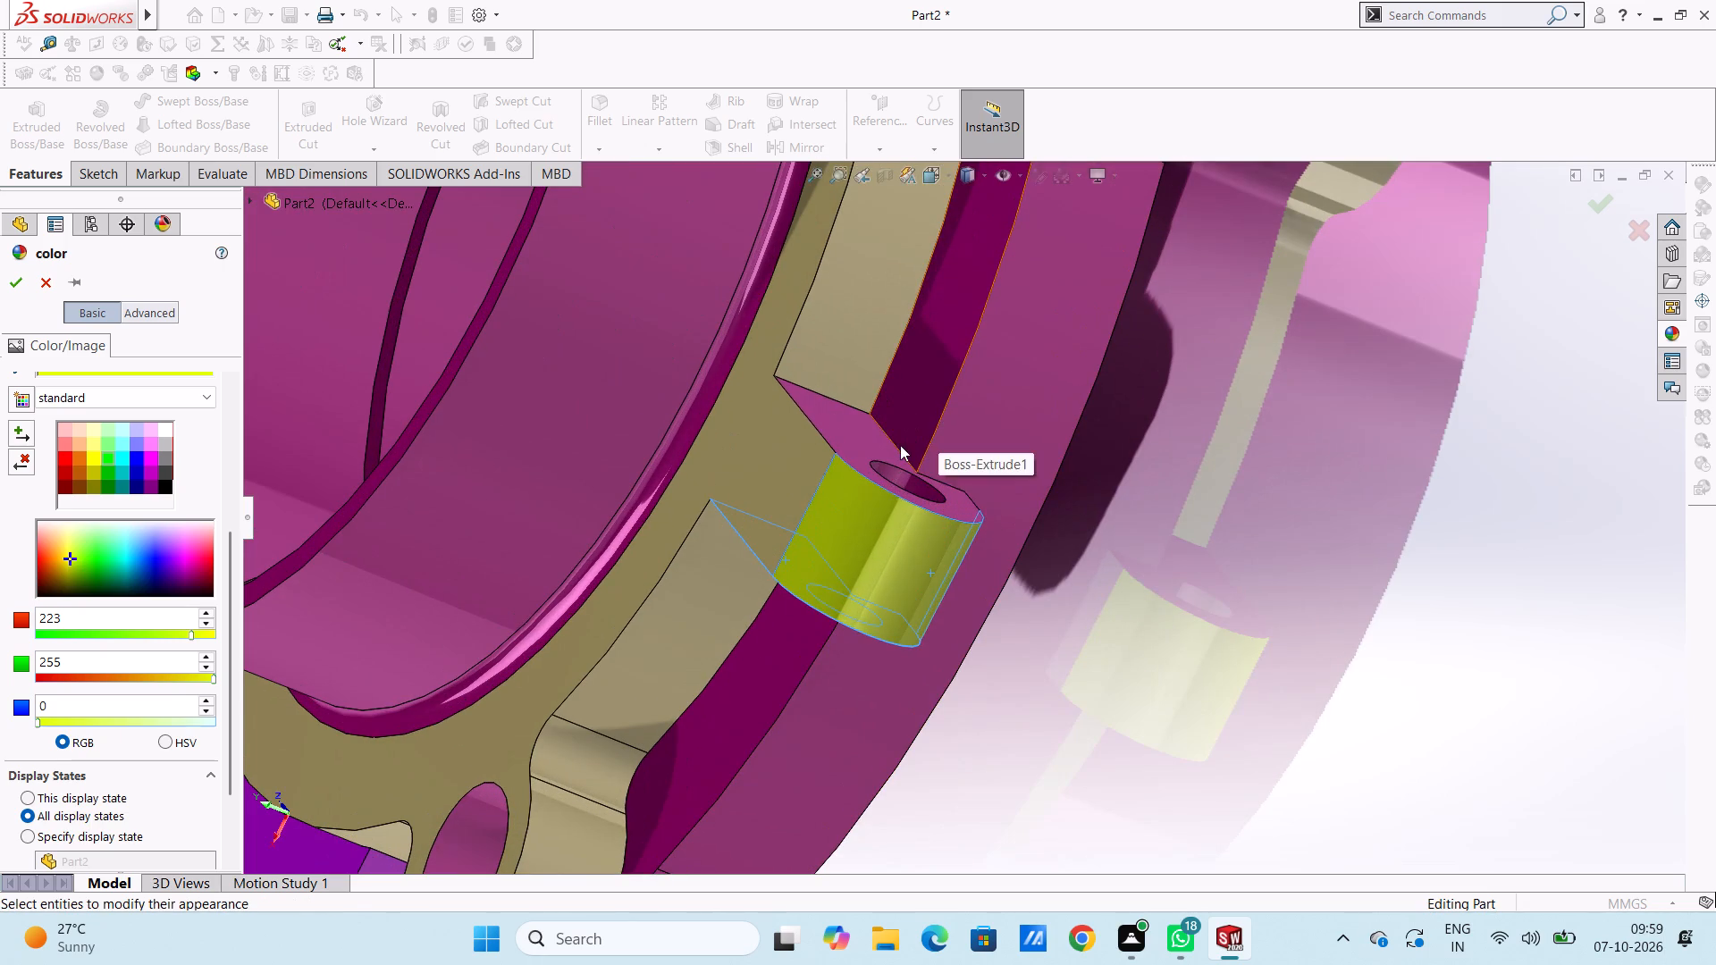
click(862, 425)
scroll(1242, 515, up, 10)
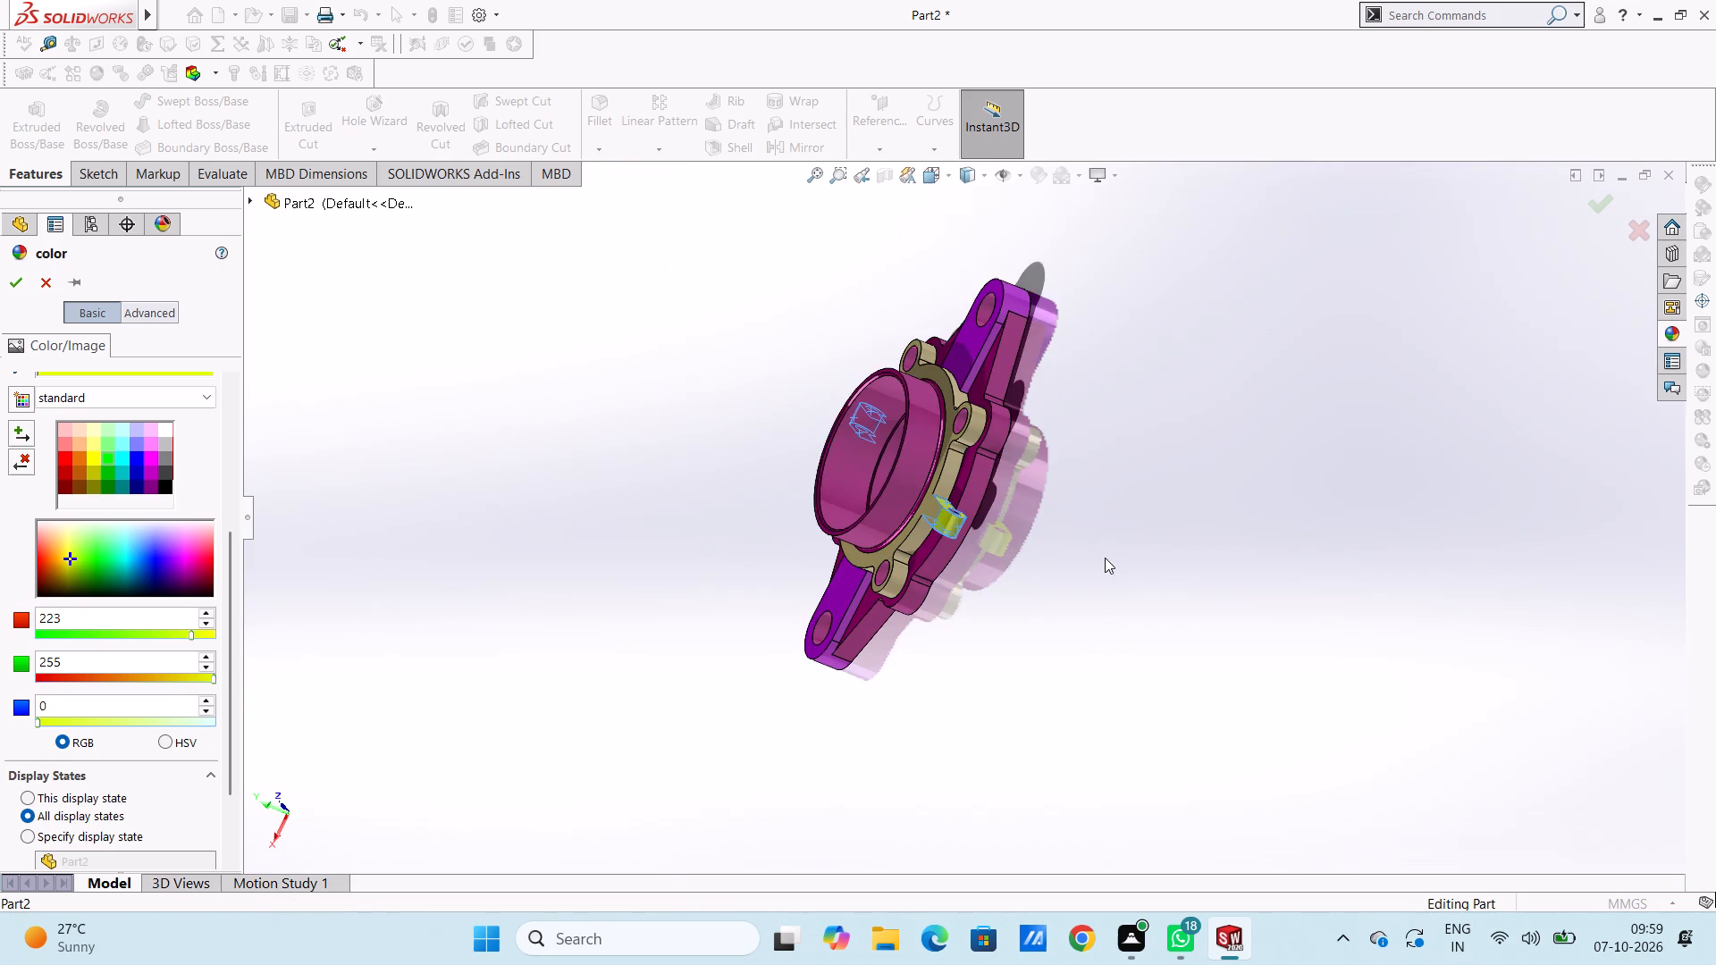
Change the color of all selected faces on both side lugs to red, RGB 255, 0, 0, and accept the appearance.
middle_drag(1104, 558, 1316, 357)
middle_drag(1230, 531, 1372, 528)
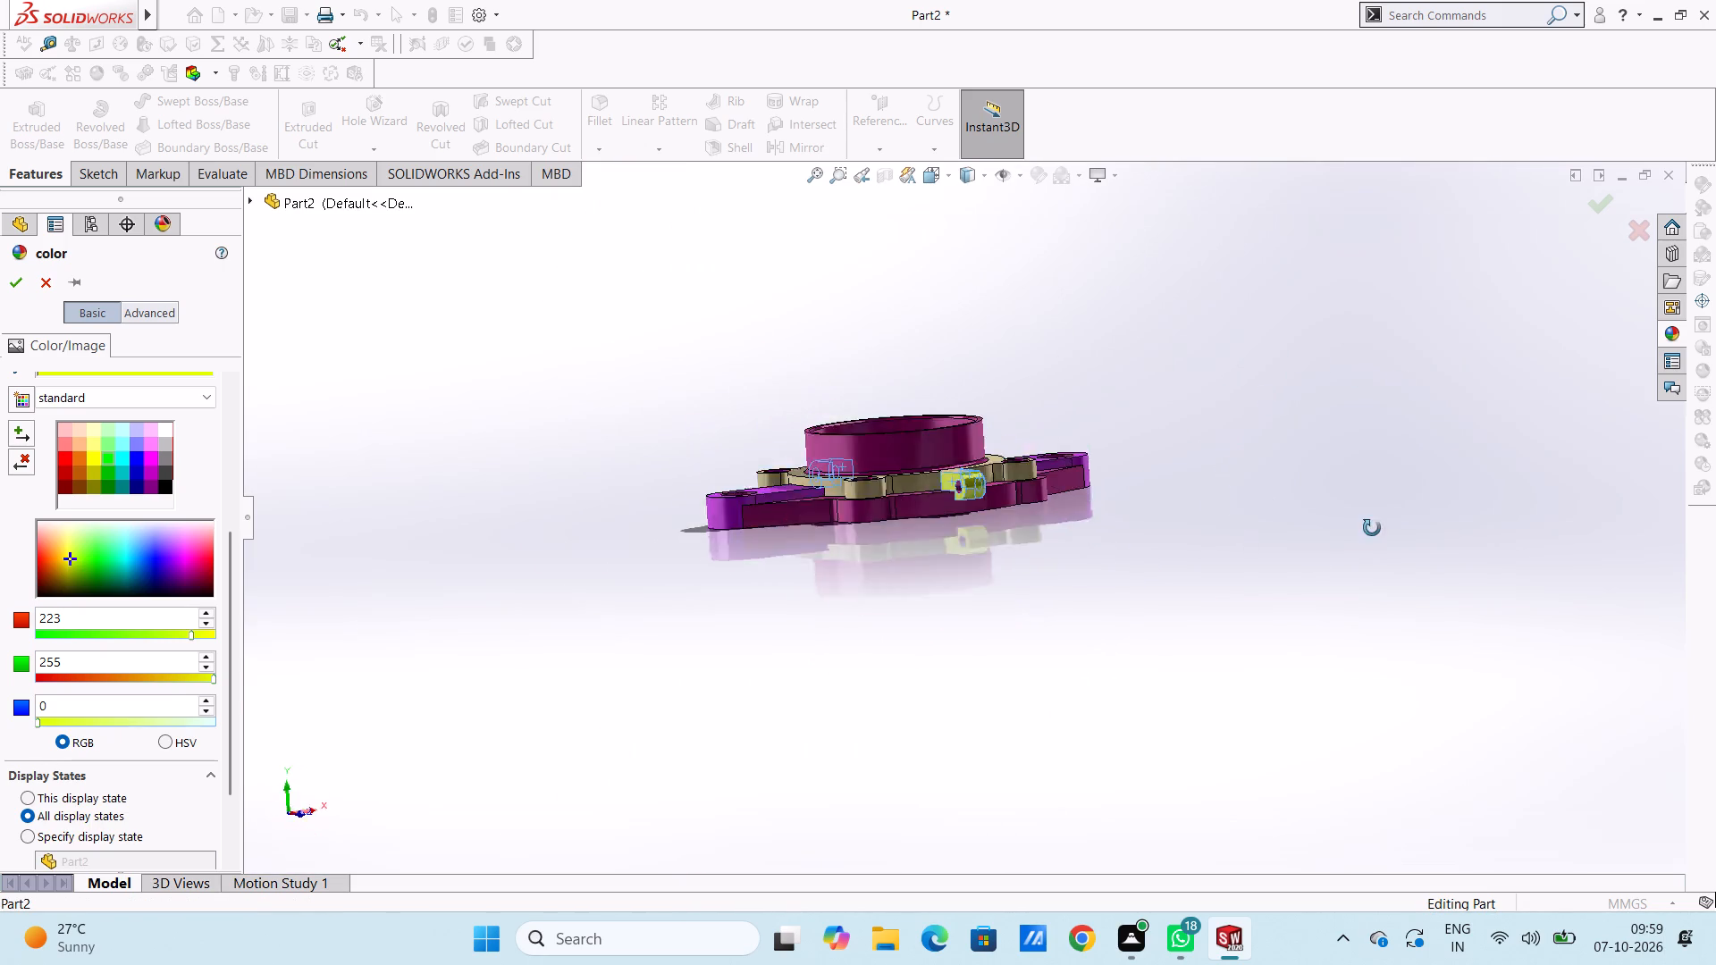
middle_drag(1372, 528, 1363, 715)
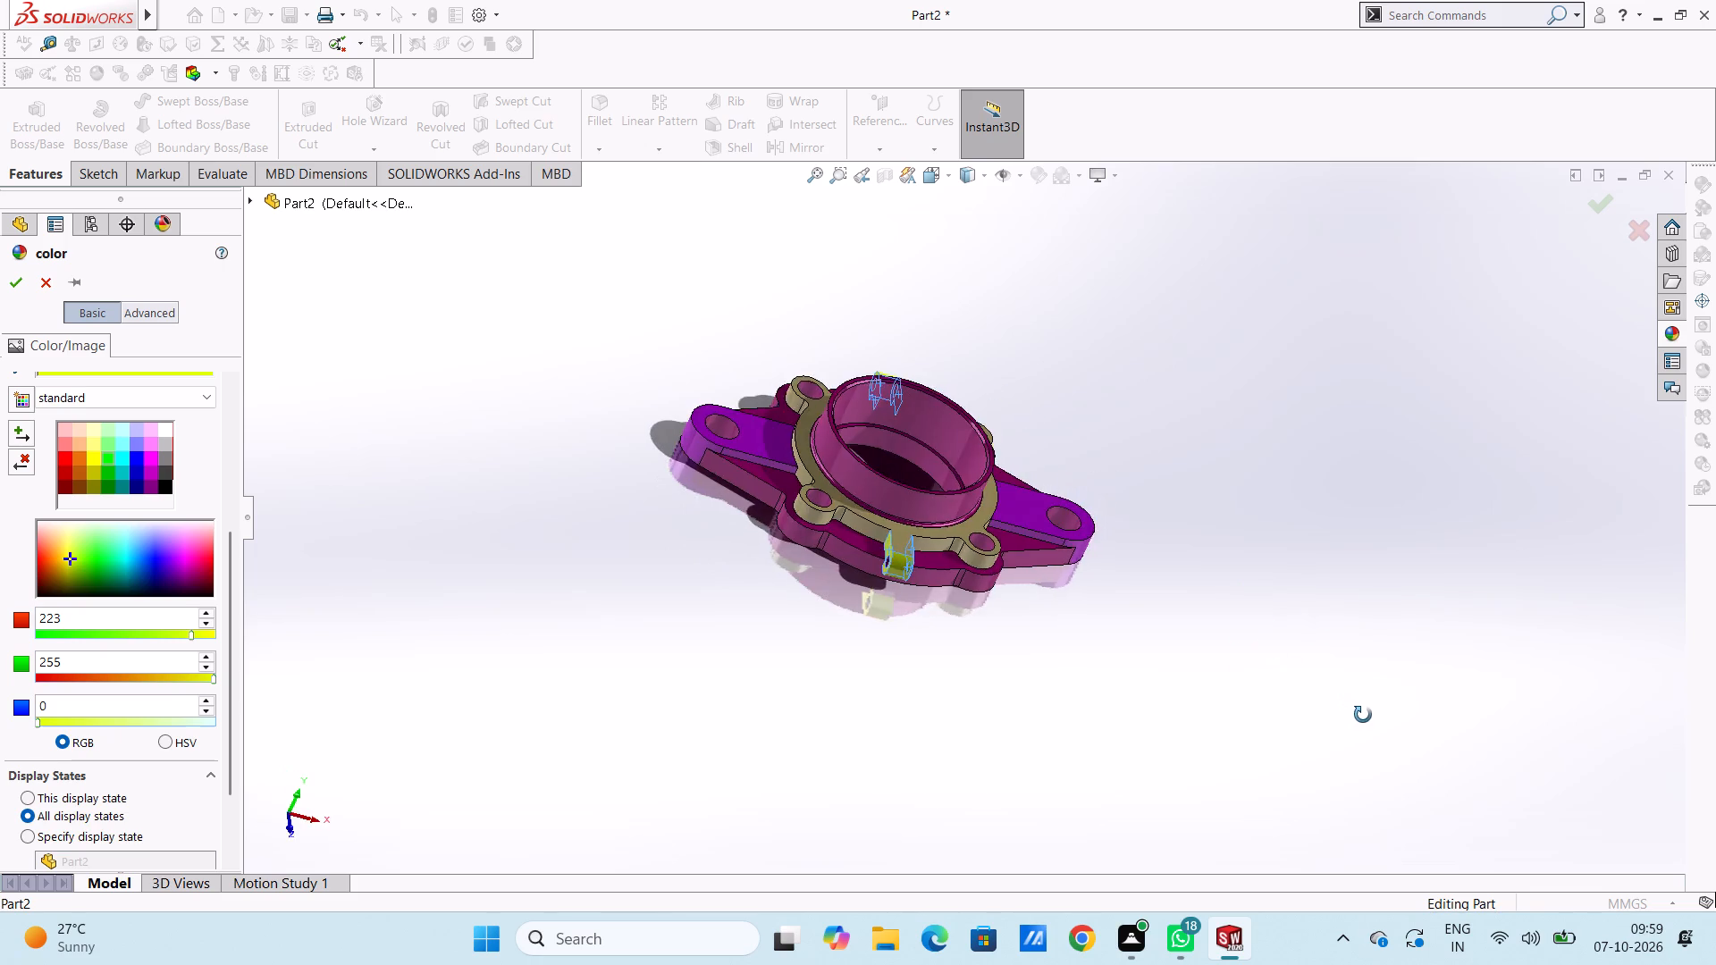
middle_drag(1363, 715, 1280, 737)
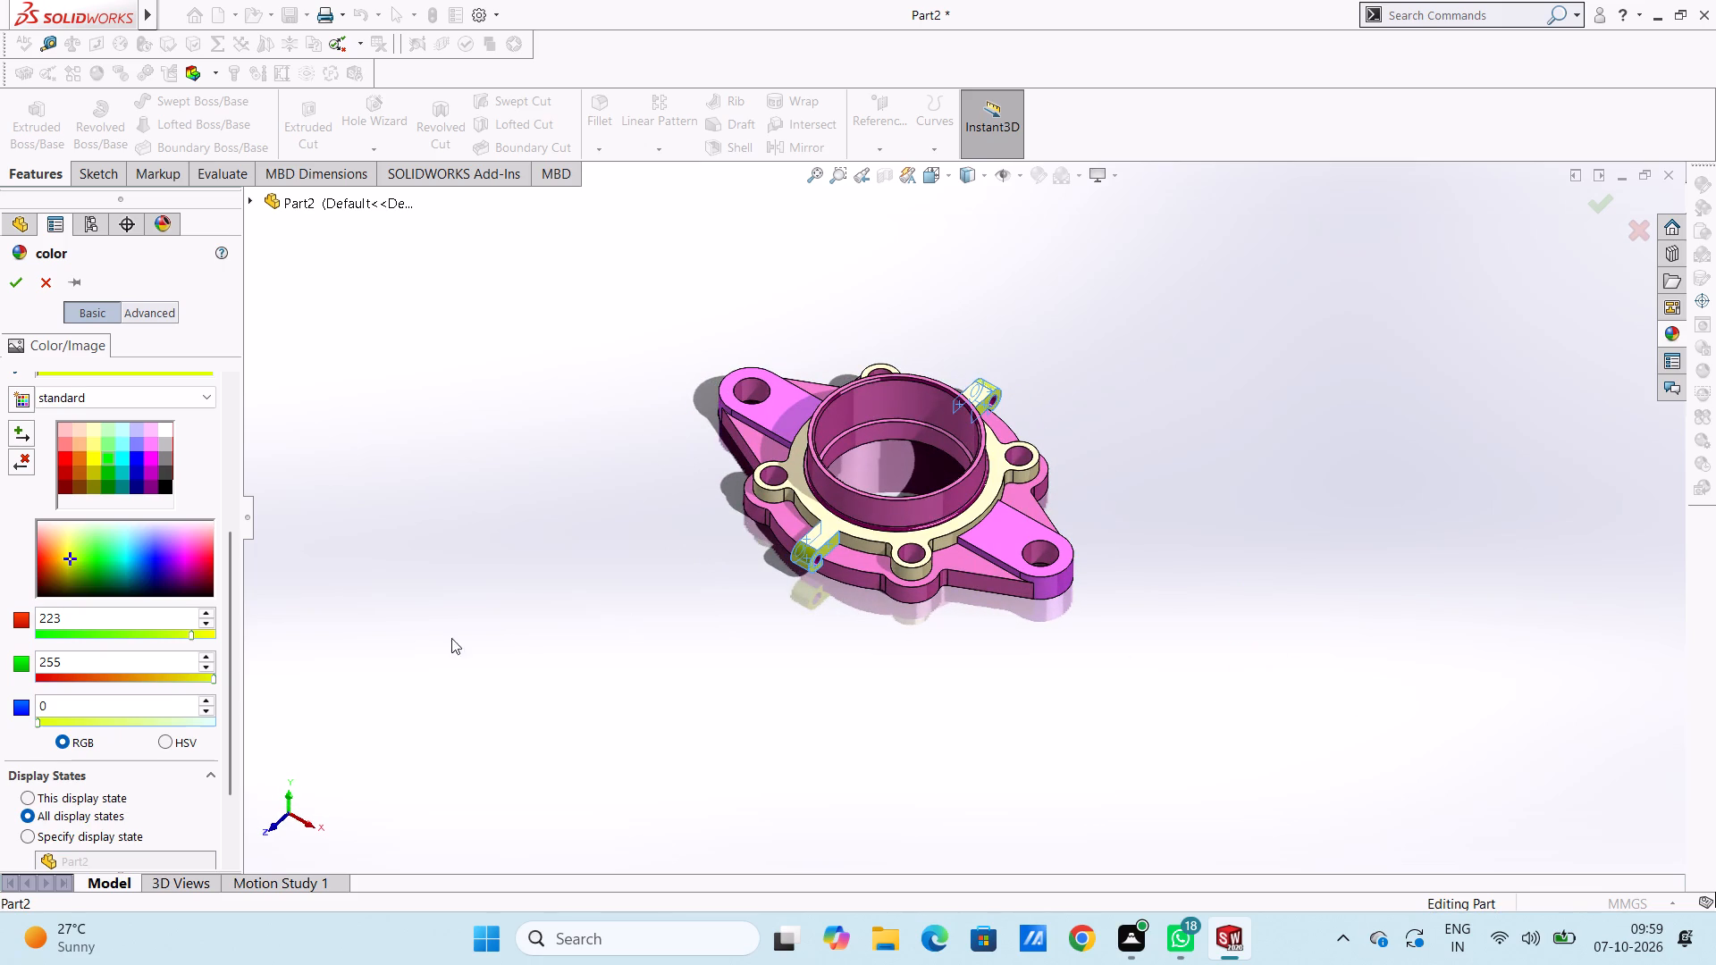
click(60, 674)
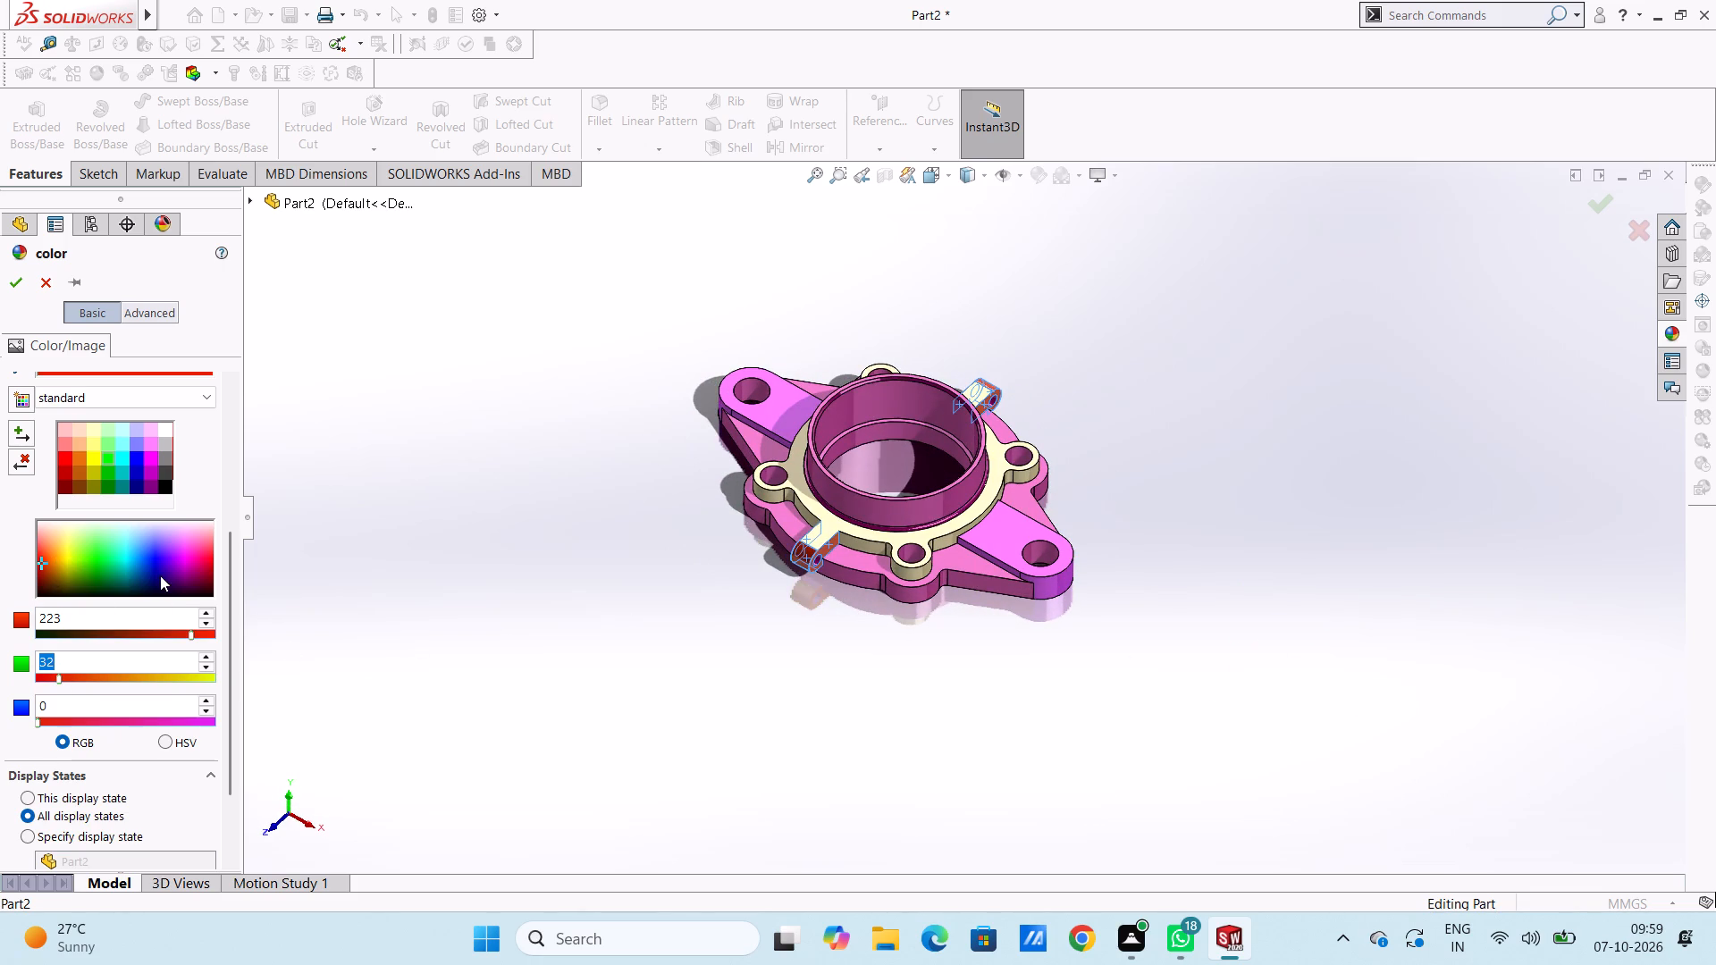
click(206, 550)
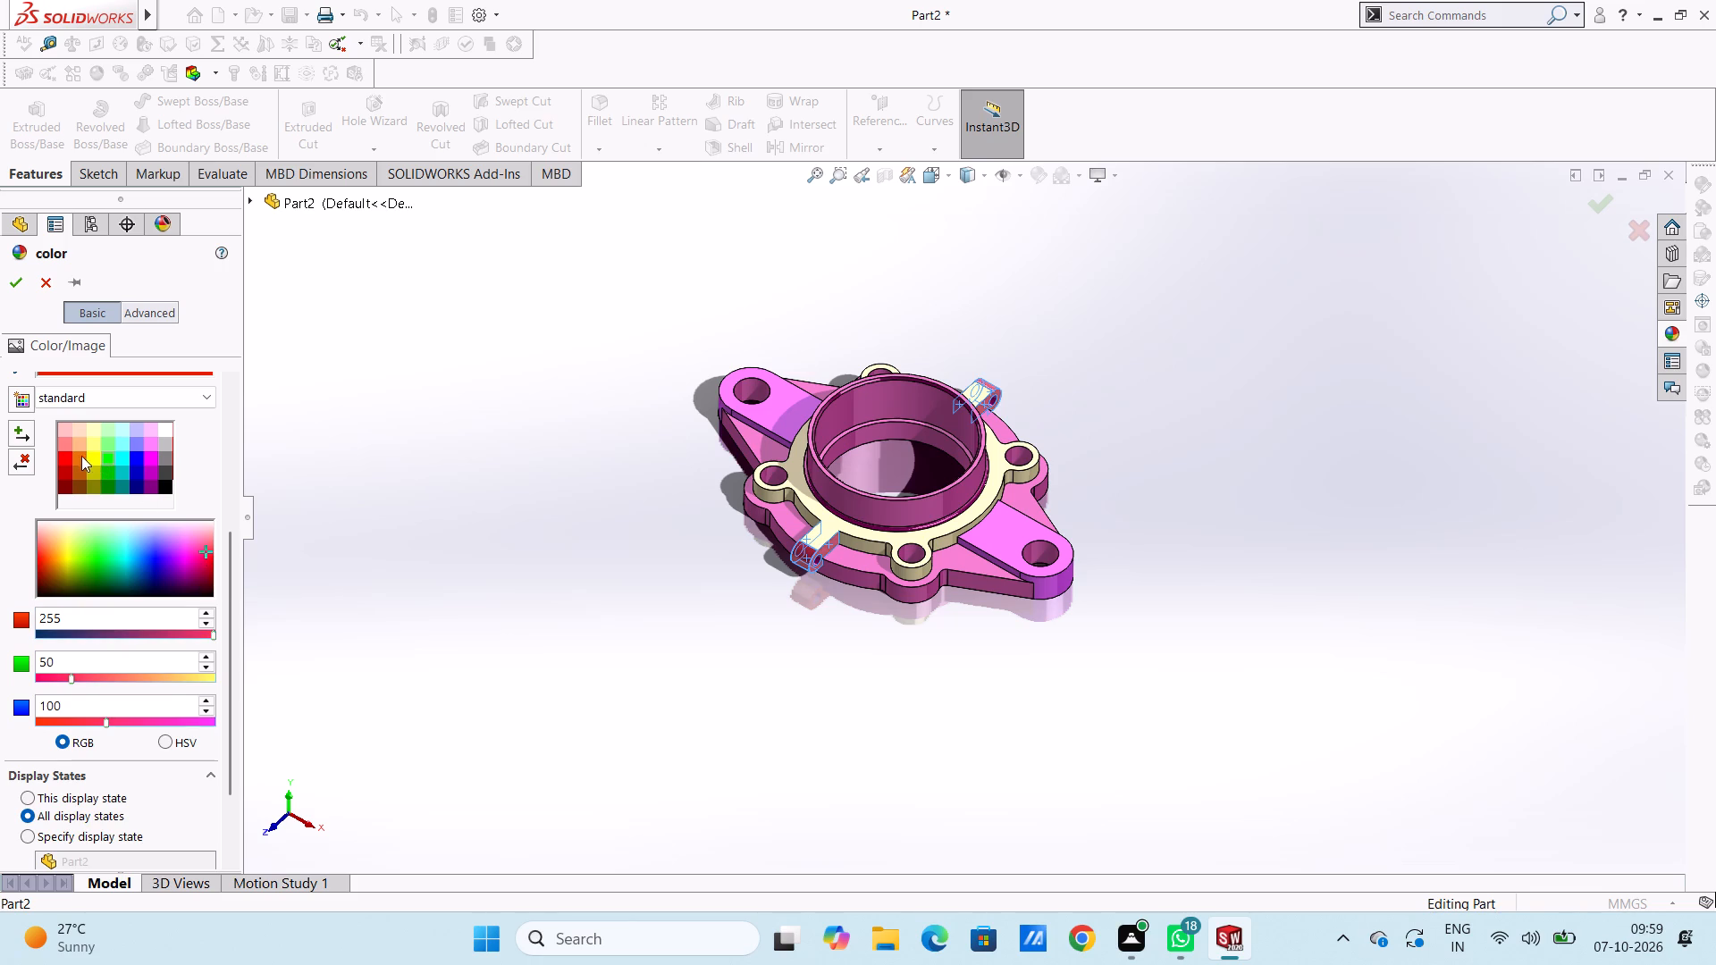
click(69, 452)
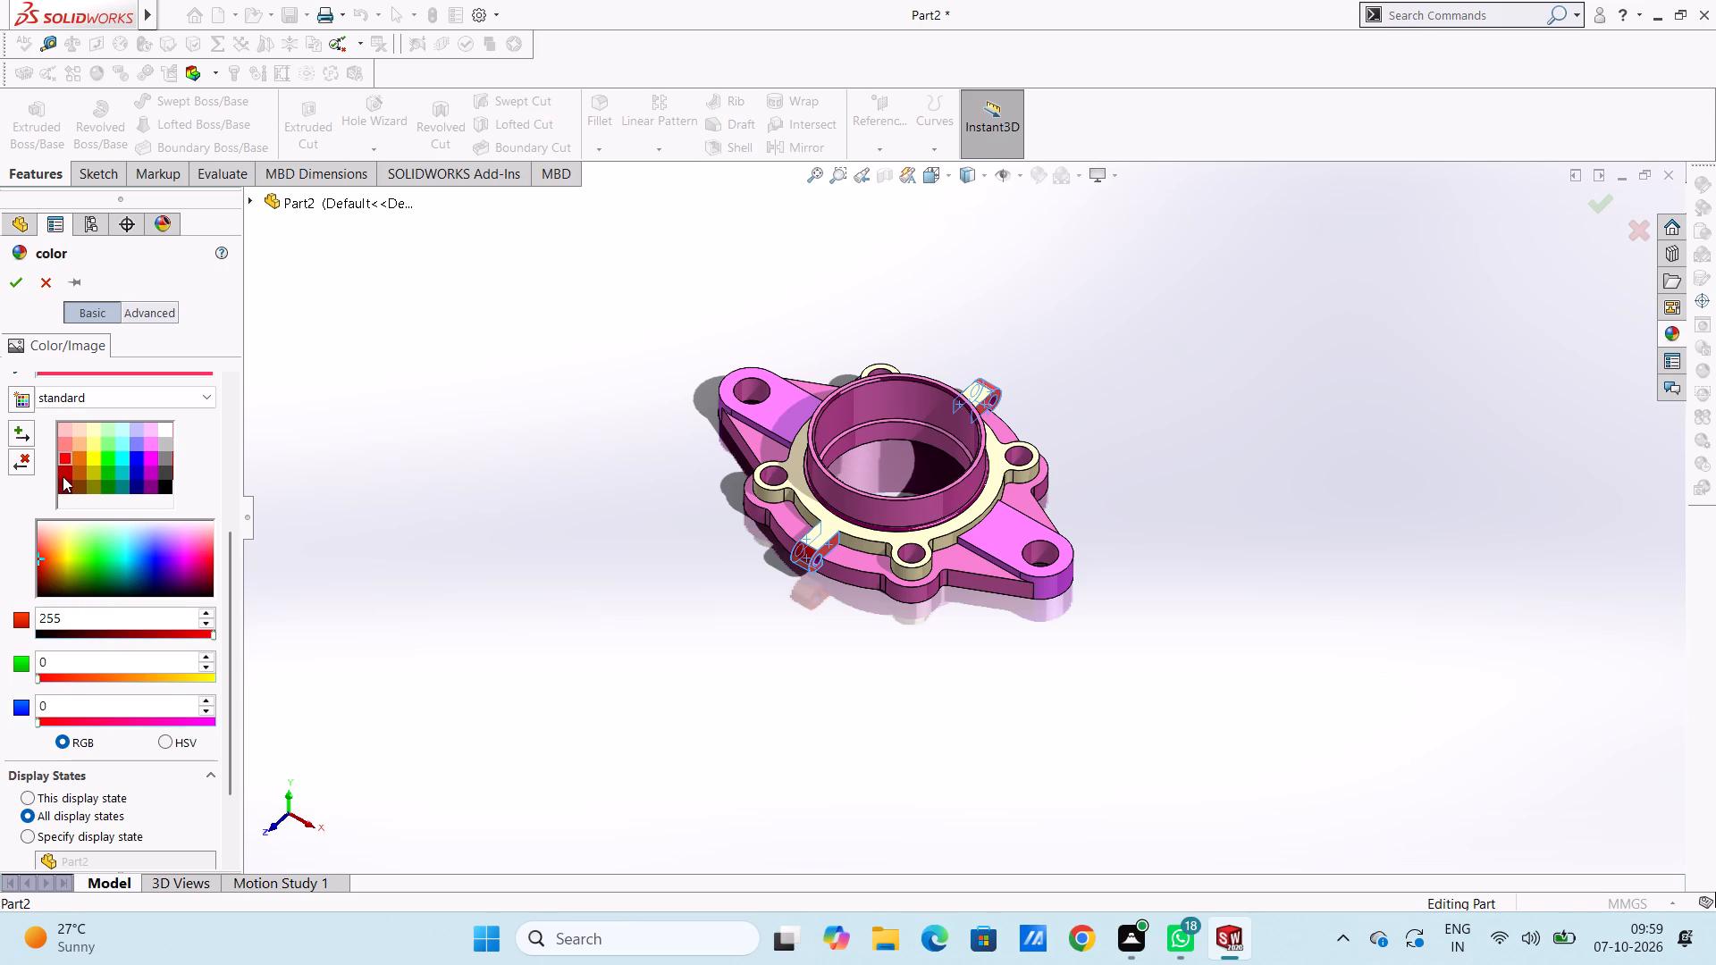
click(64, 473)
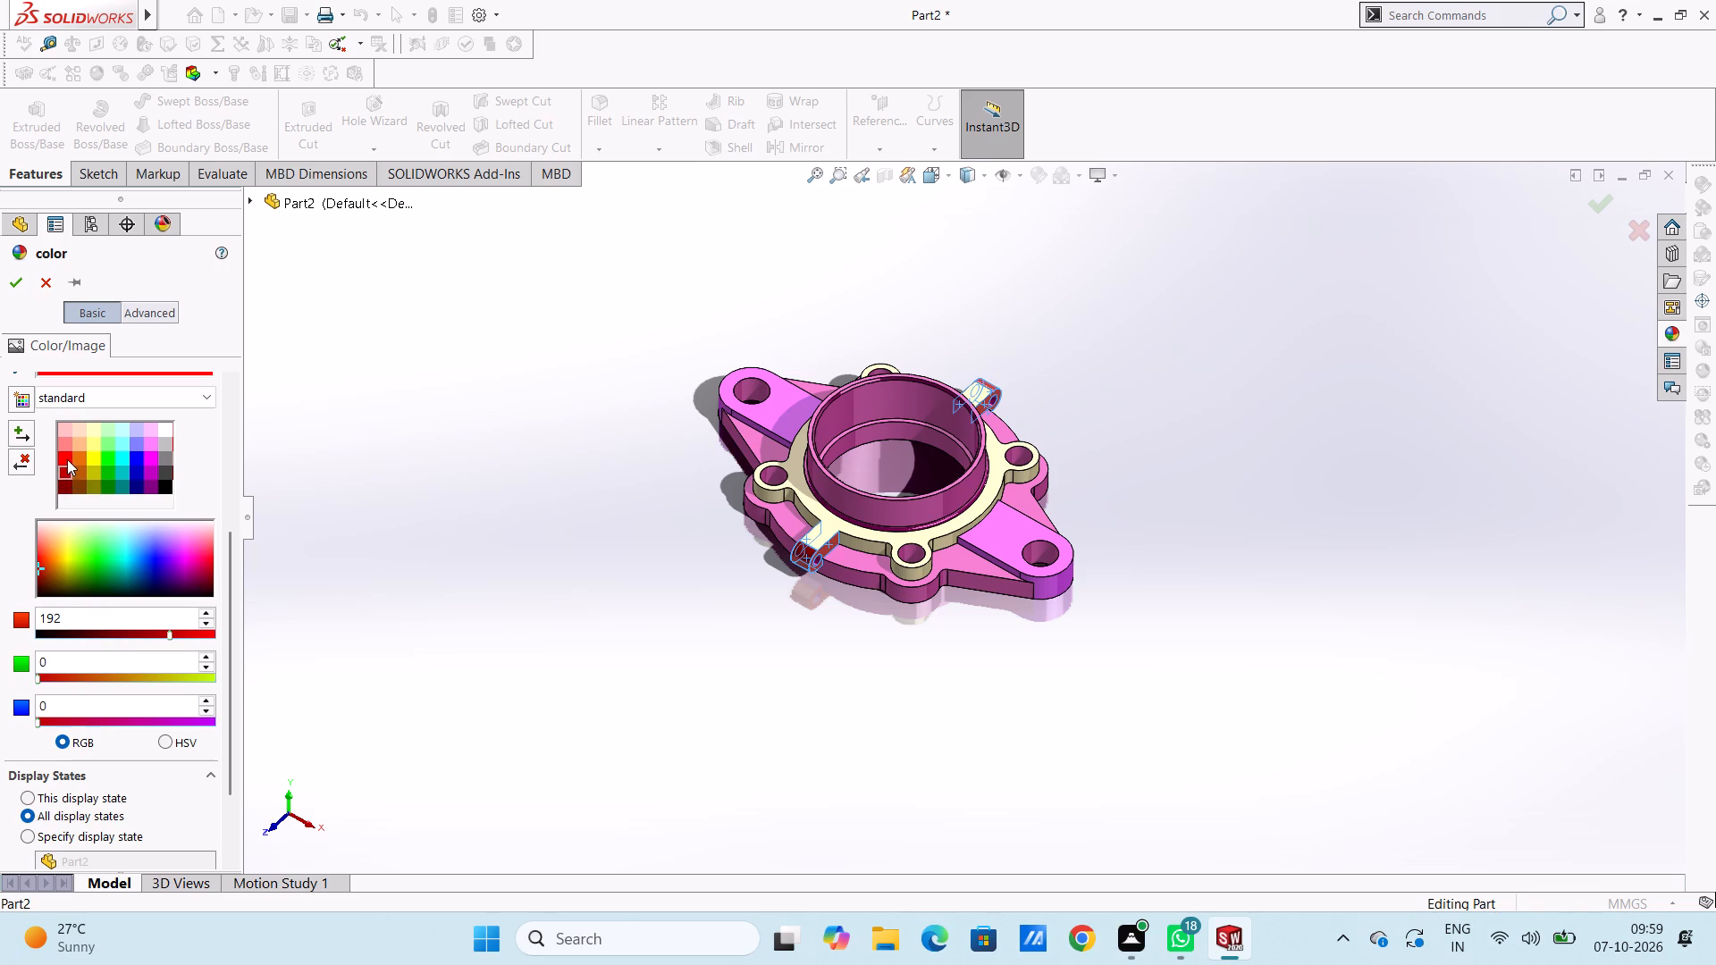
click(67, 459)
click(15, 289)
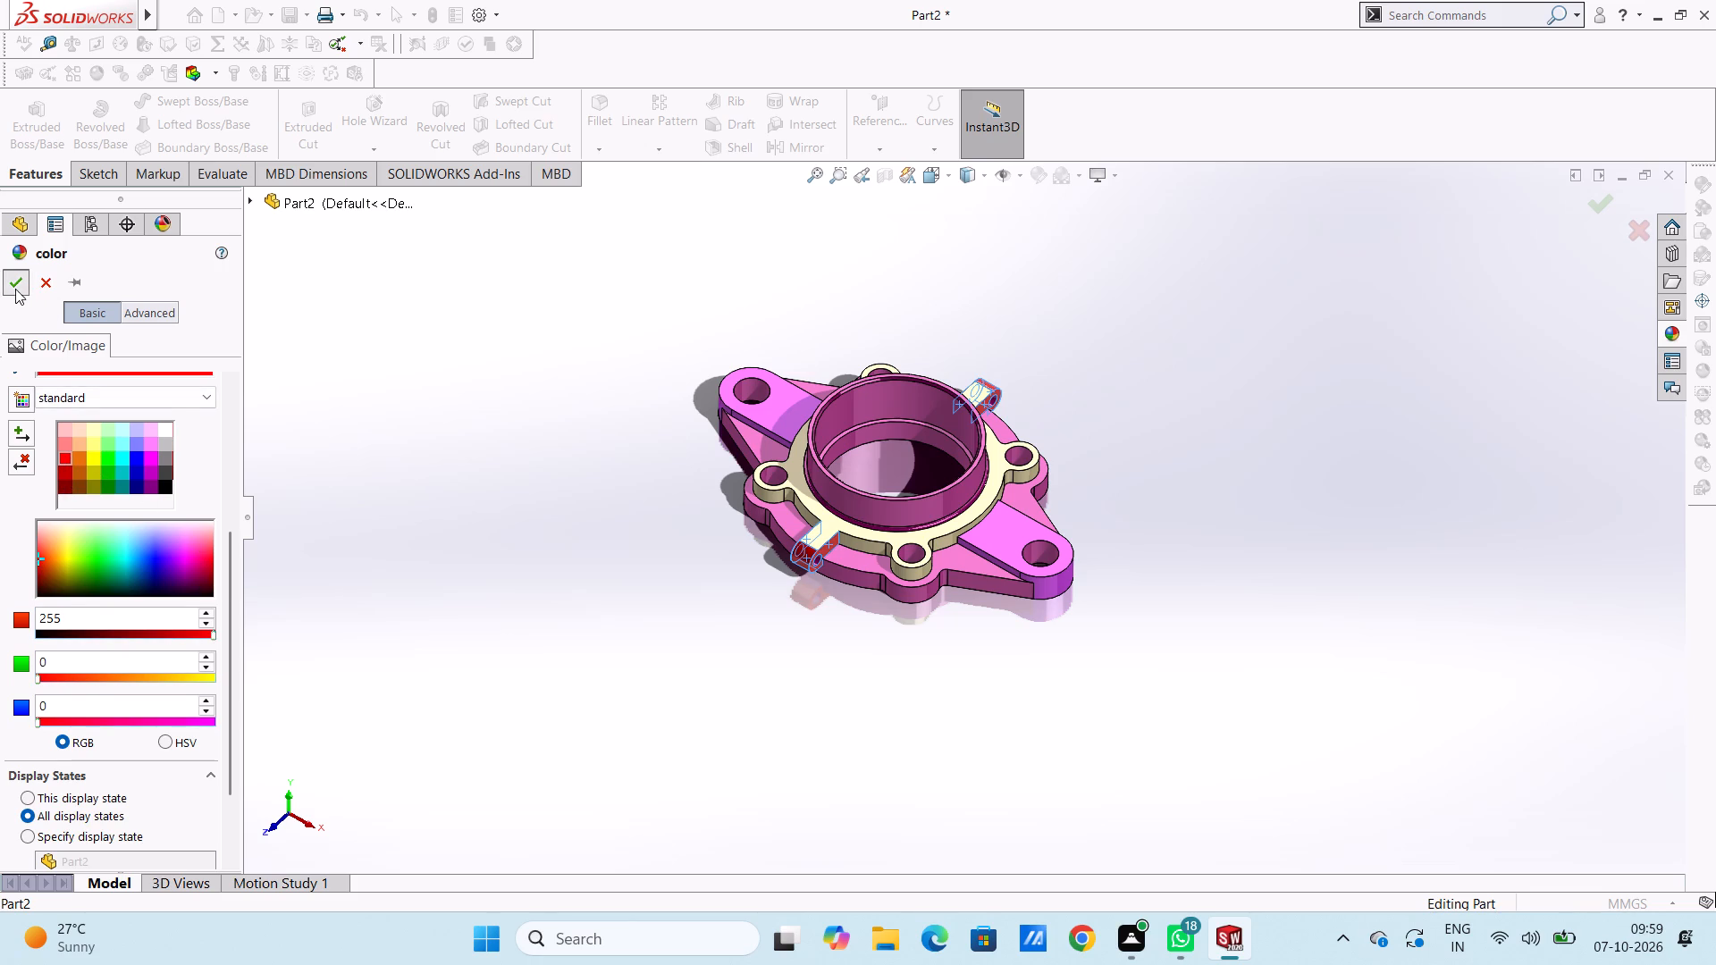
Examine the recolored housing from several angles, checking the lugs, ring, ears and bore.
click(393, 449)
middle_drag(458, 528, 396, 491)
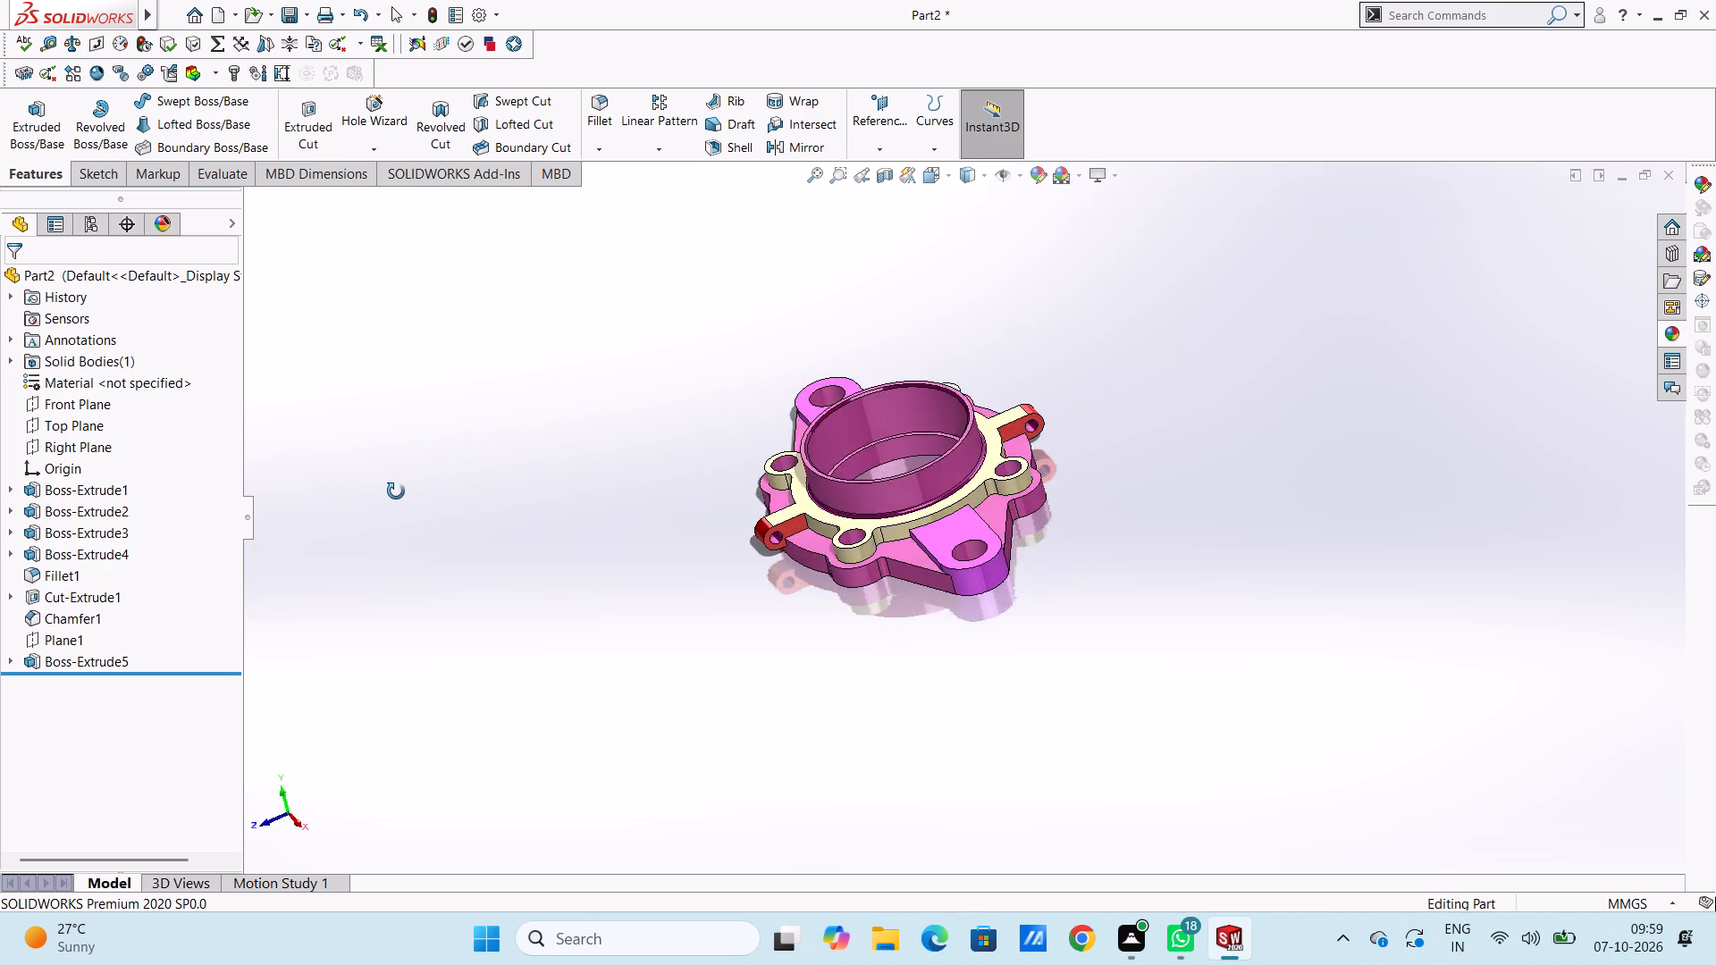
middle_drag(396, 491, 541, 354)
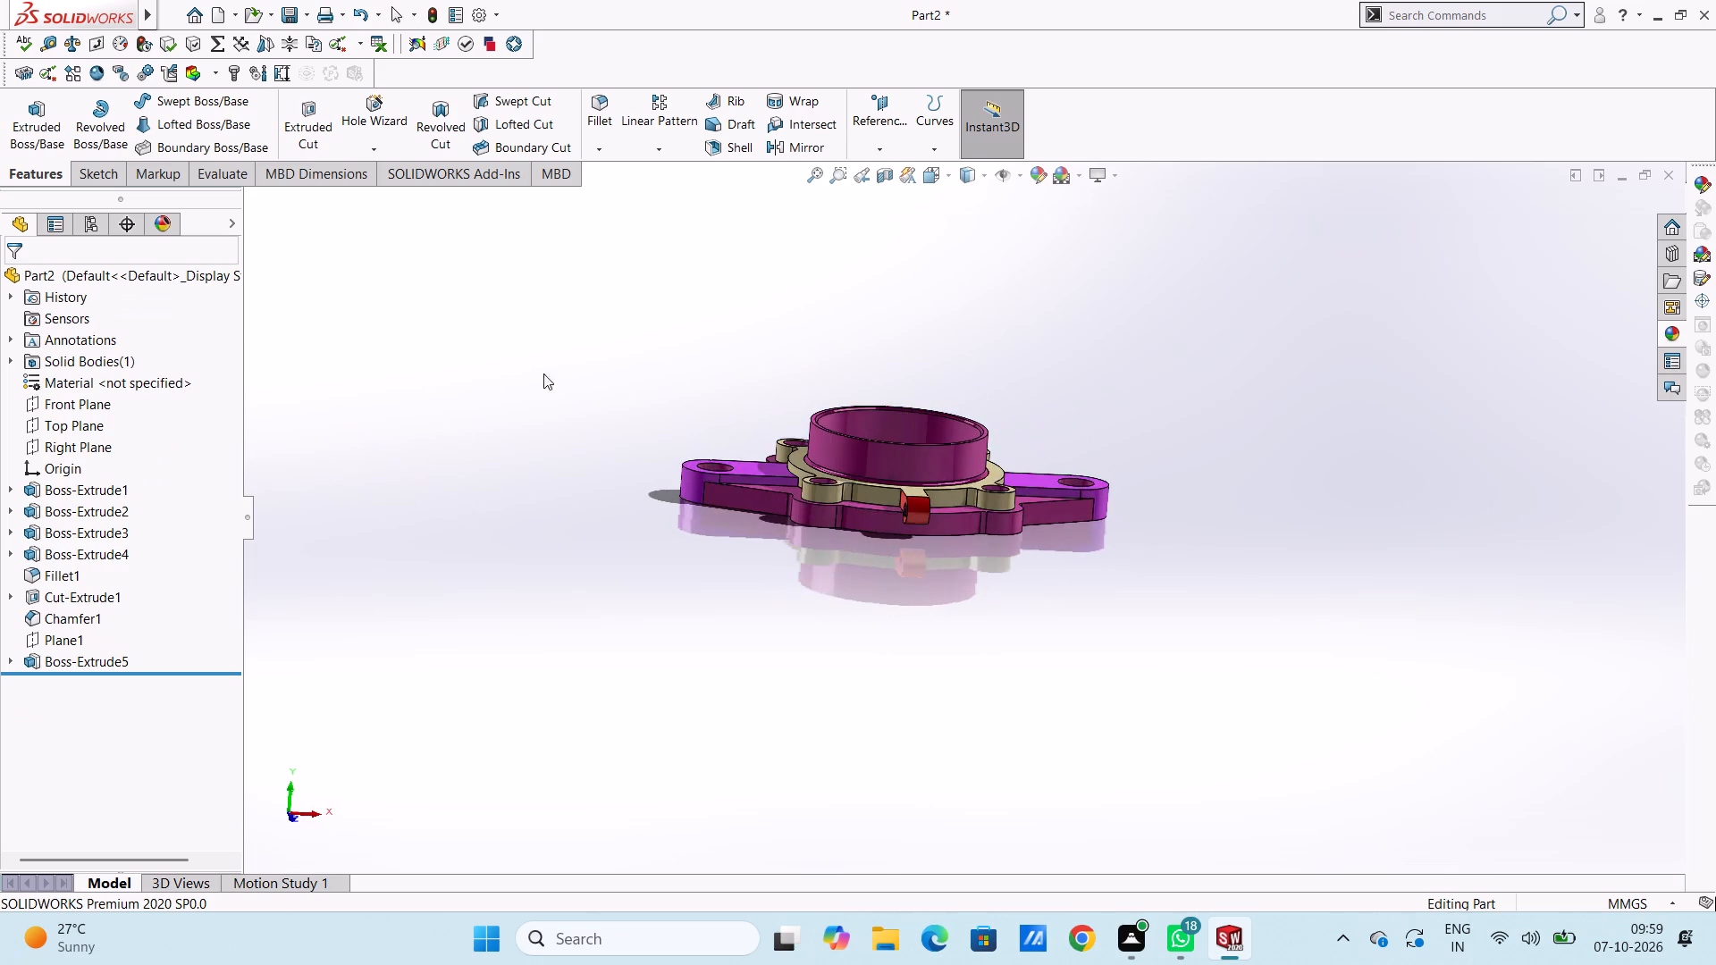
scroll(553, 656, down, 1)
middle_drag(552, 610, 572, 631)
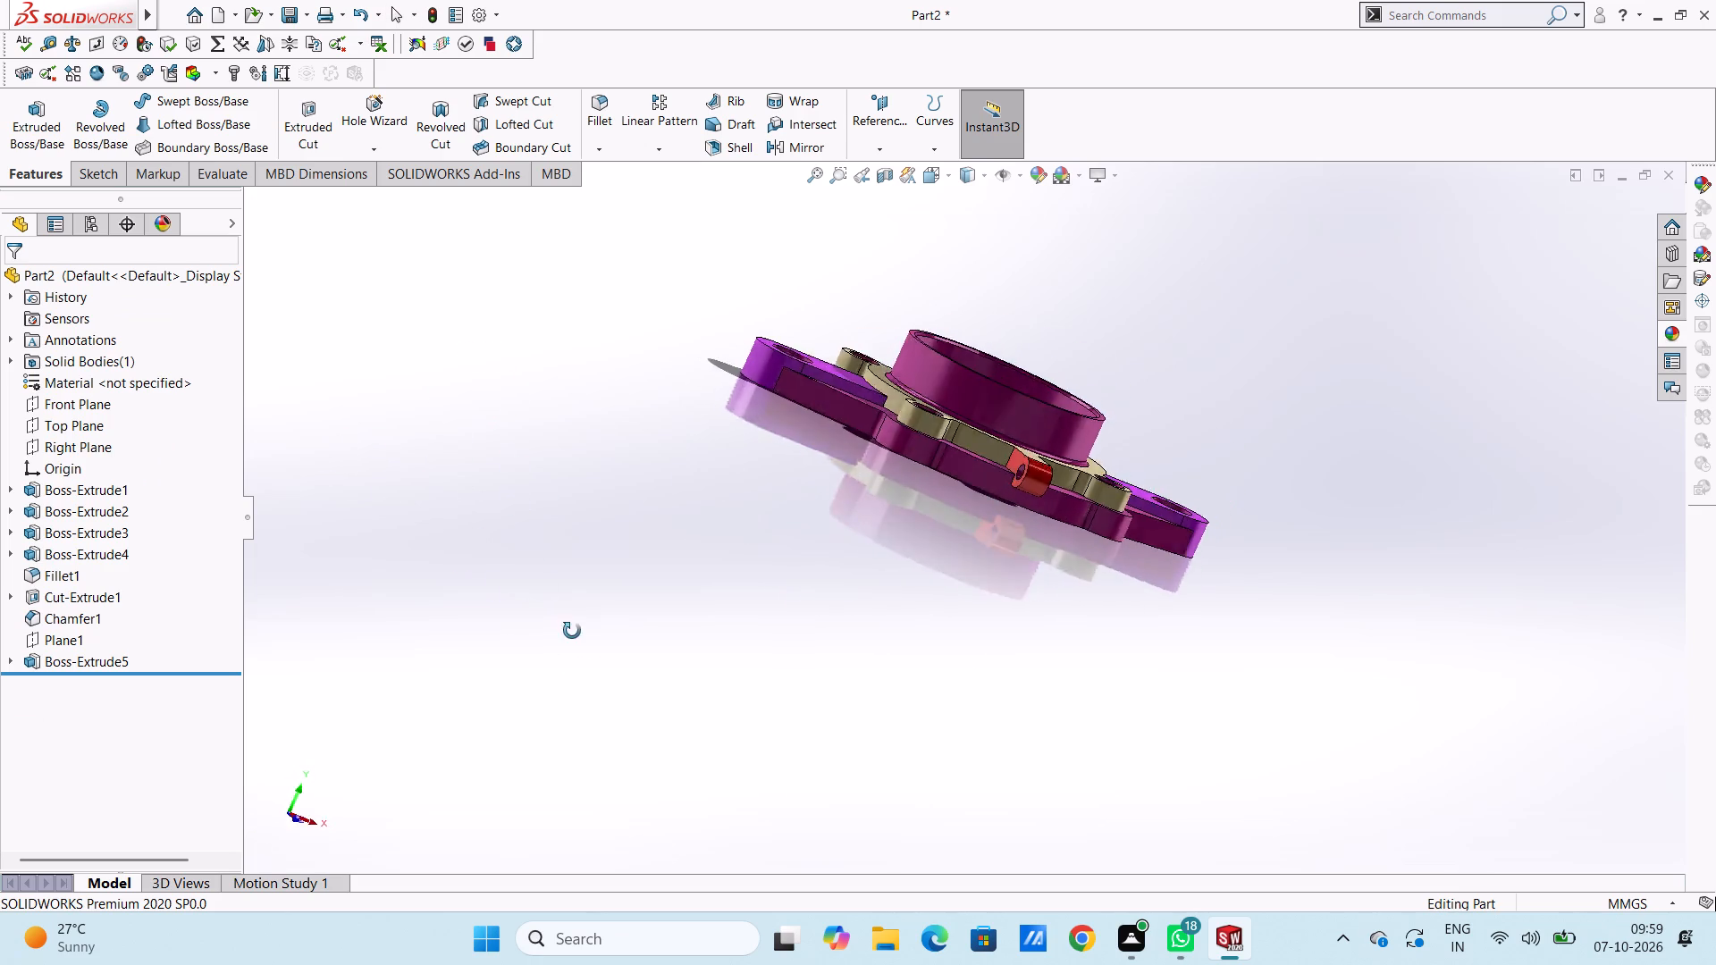
middle_drag(572, 631, 408, 667)
scroll(1224, 277, down, 3)
scroll(1179, 500, up, 1)
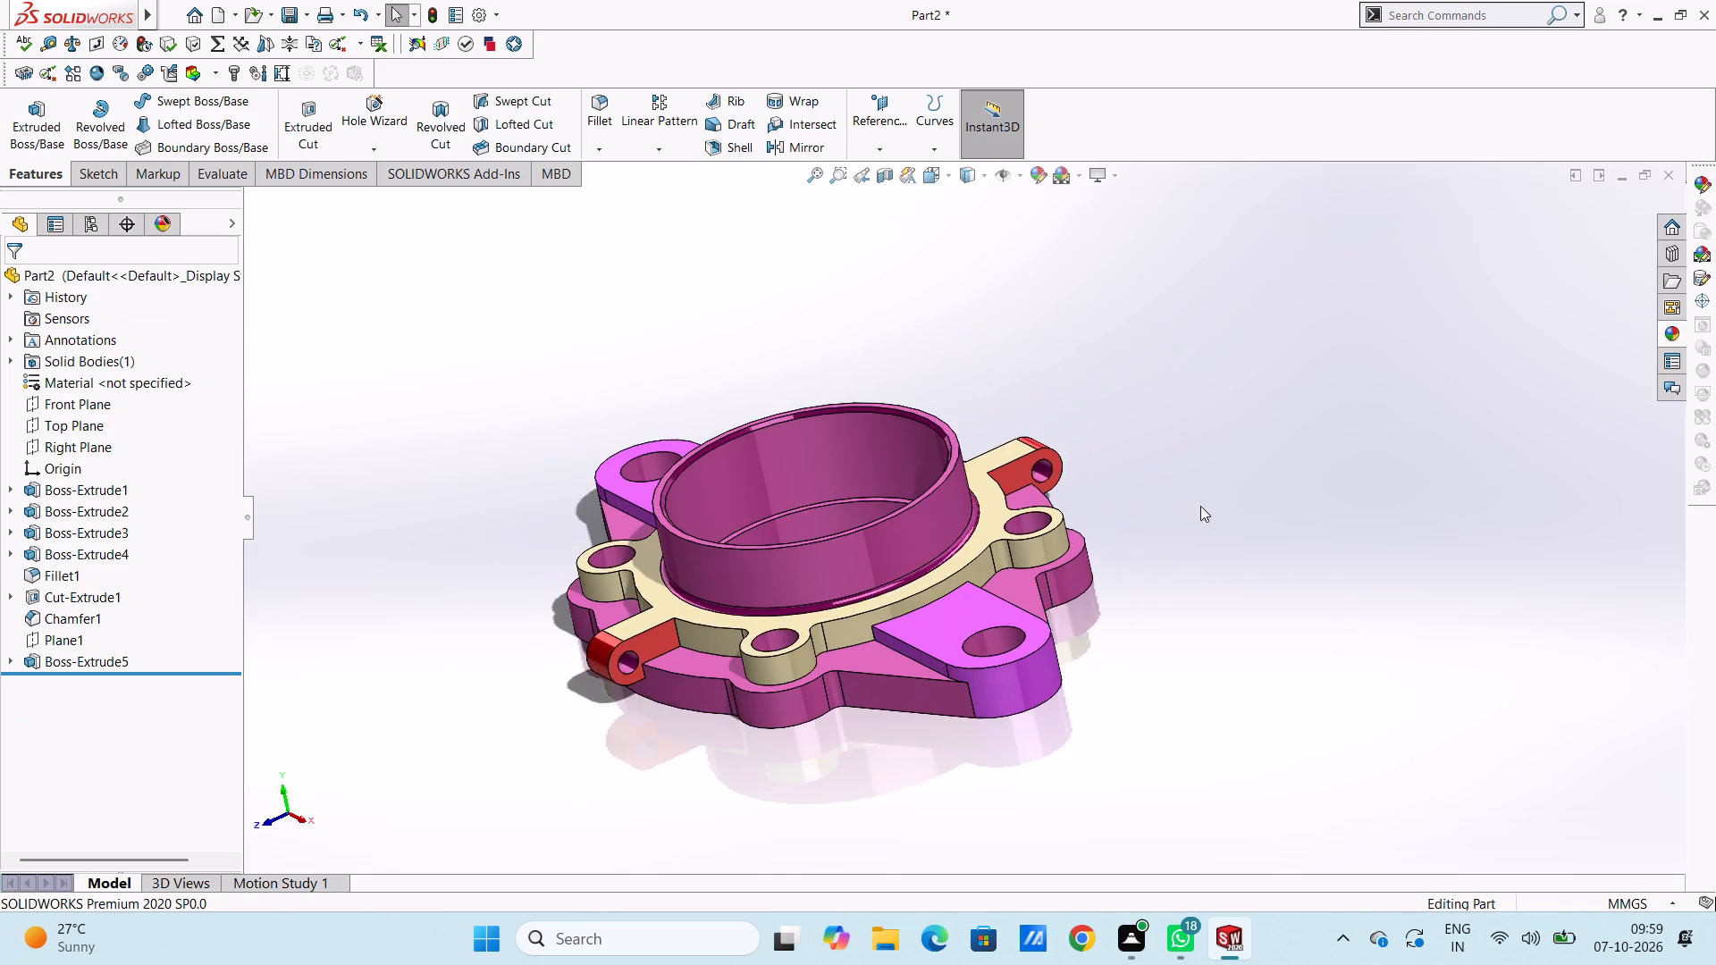
middle_drag(1209, 506, 1278, 534)
scroll(1278, 534, up, 2)
middle_drag(1110, 404, 1108, 523)
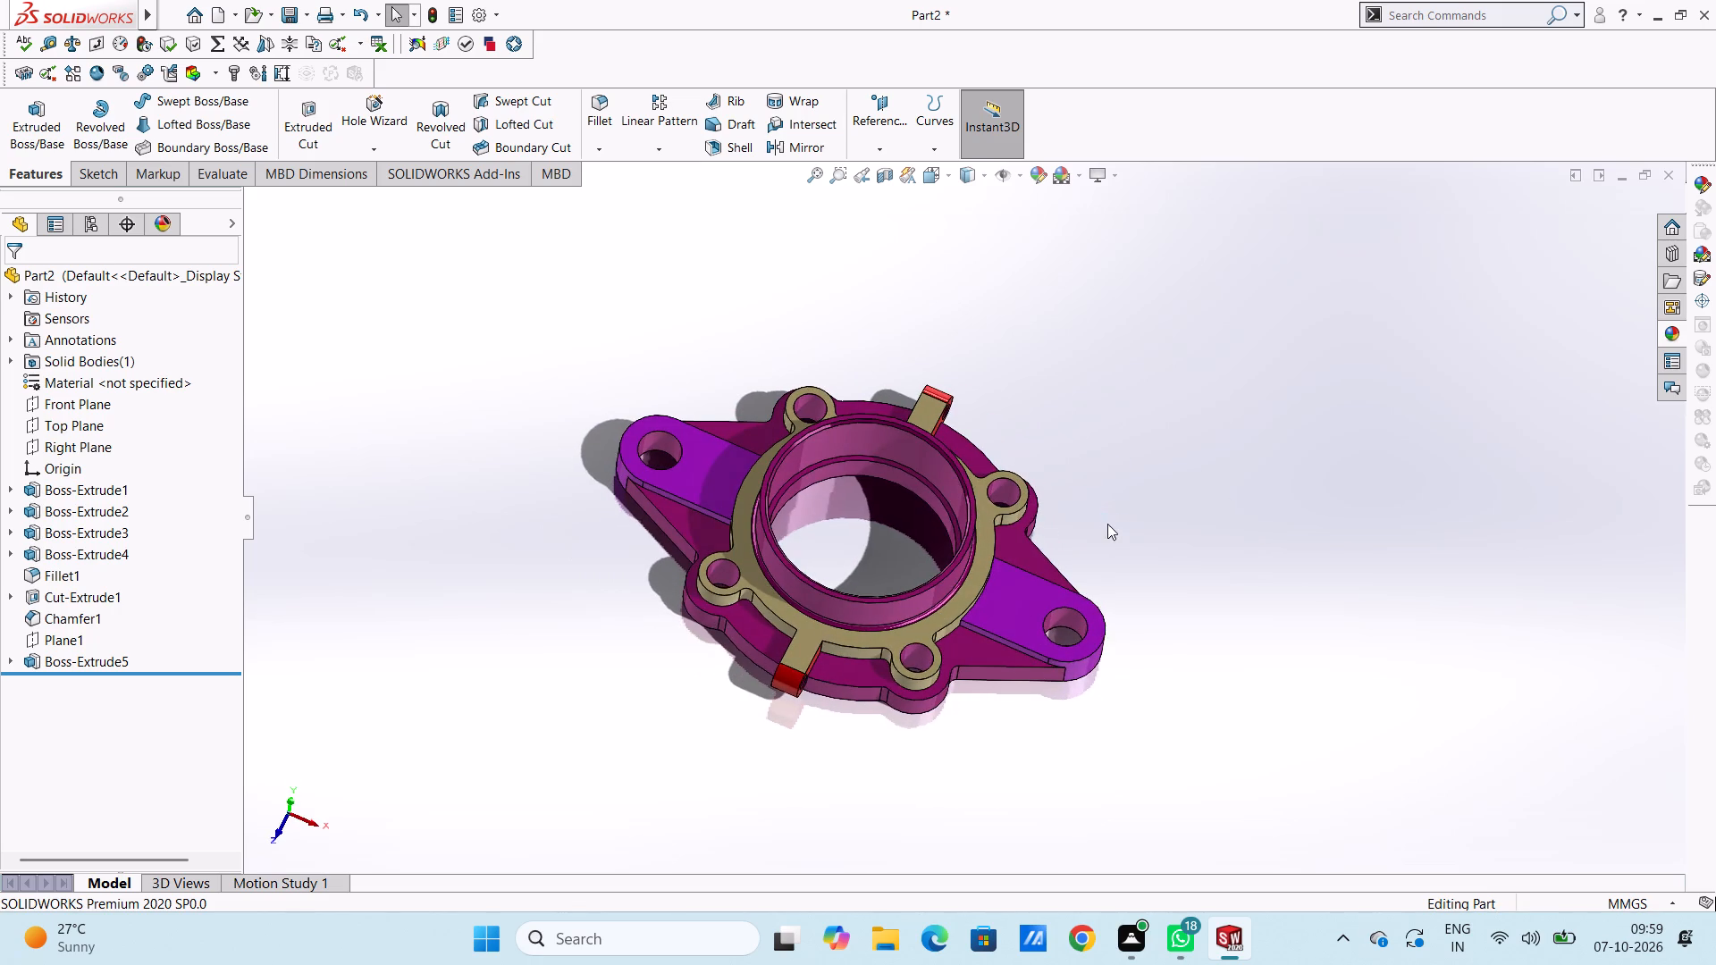
Color the chamfer at the bore's upper rim and the bore's inner shoulder face bright green, and accept the appearance.
scroll(606, 382, down, 2)
scroll(968, 482, down, 4)
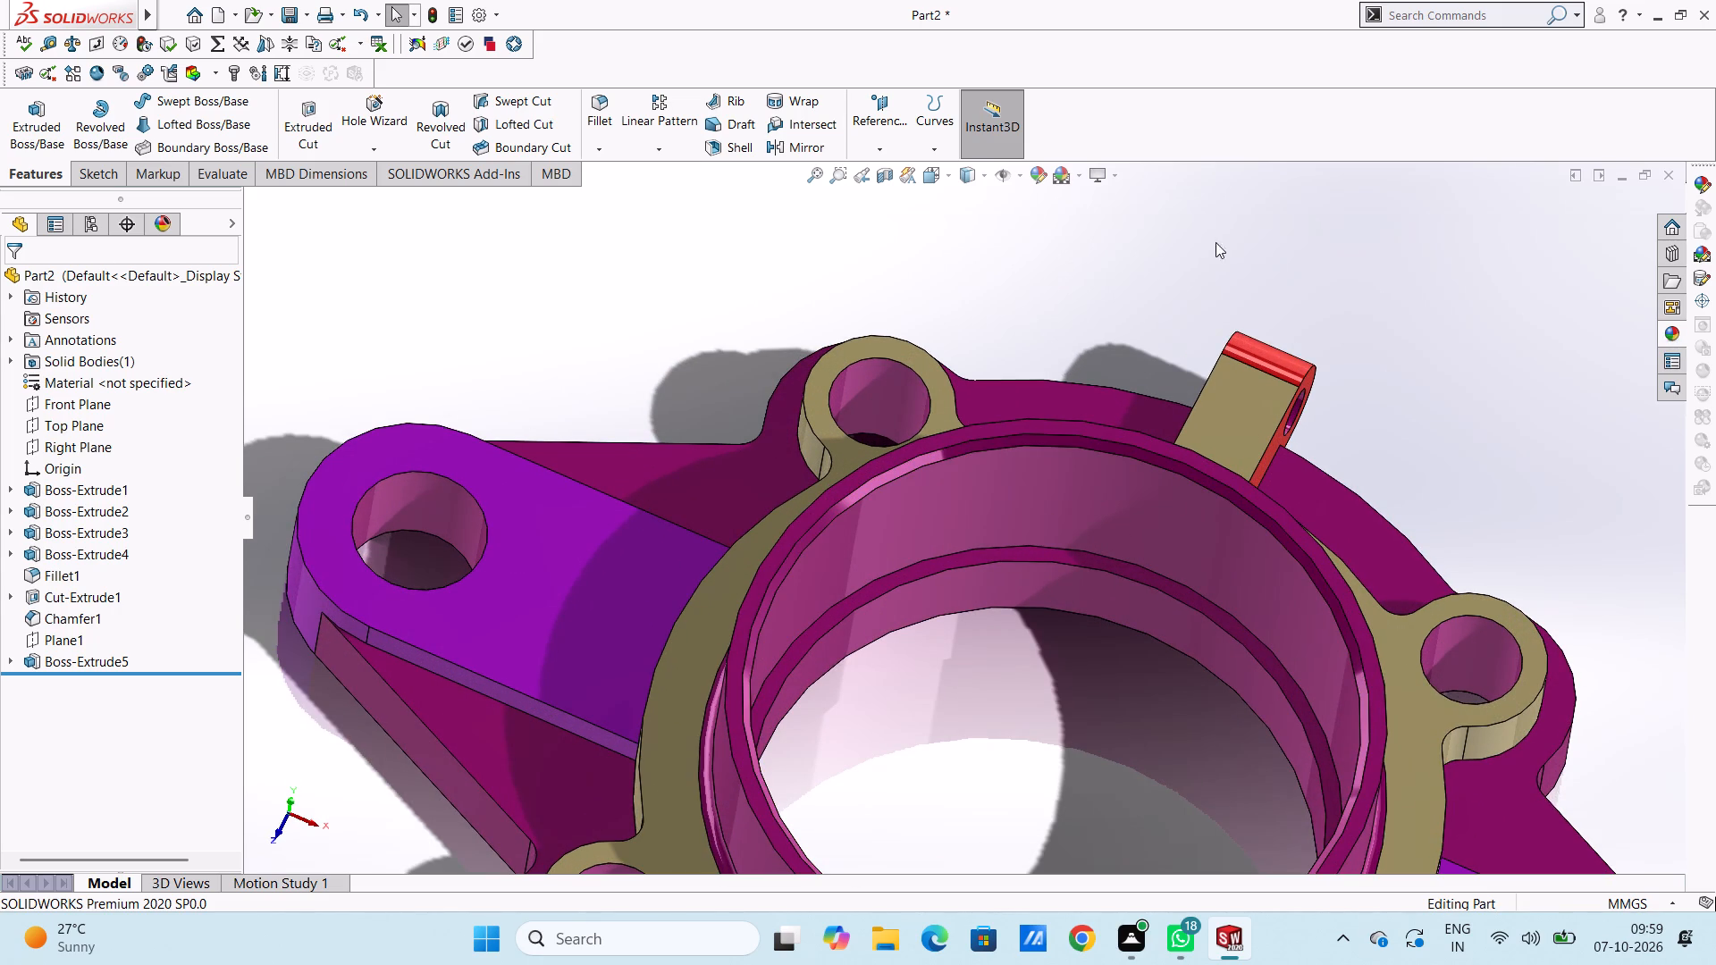
click(1012, 439)
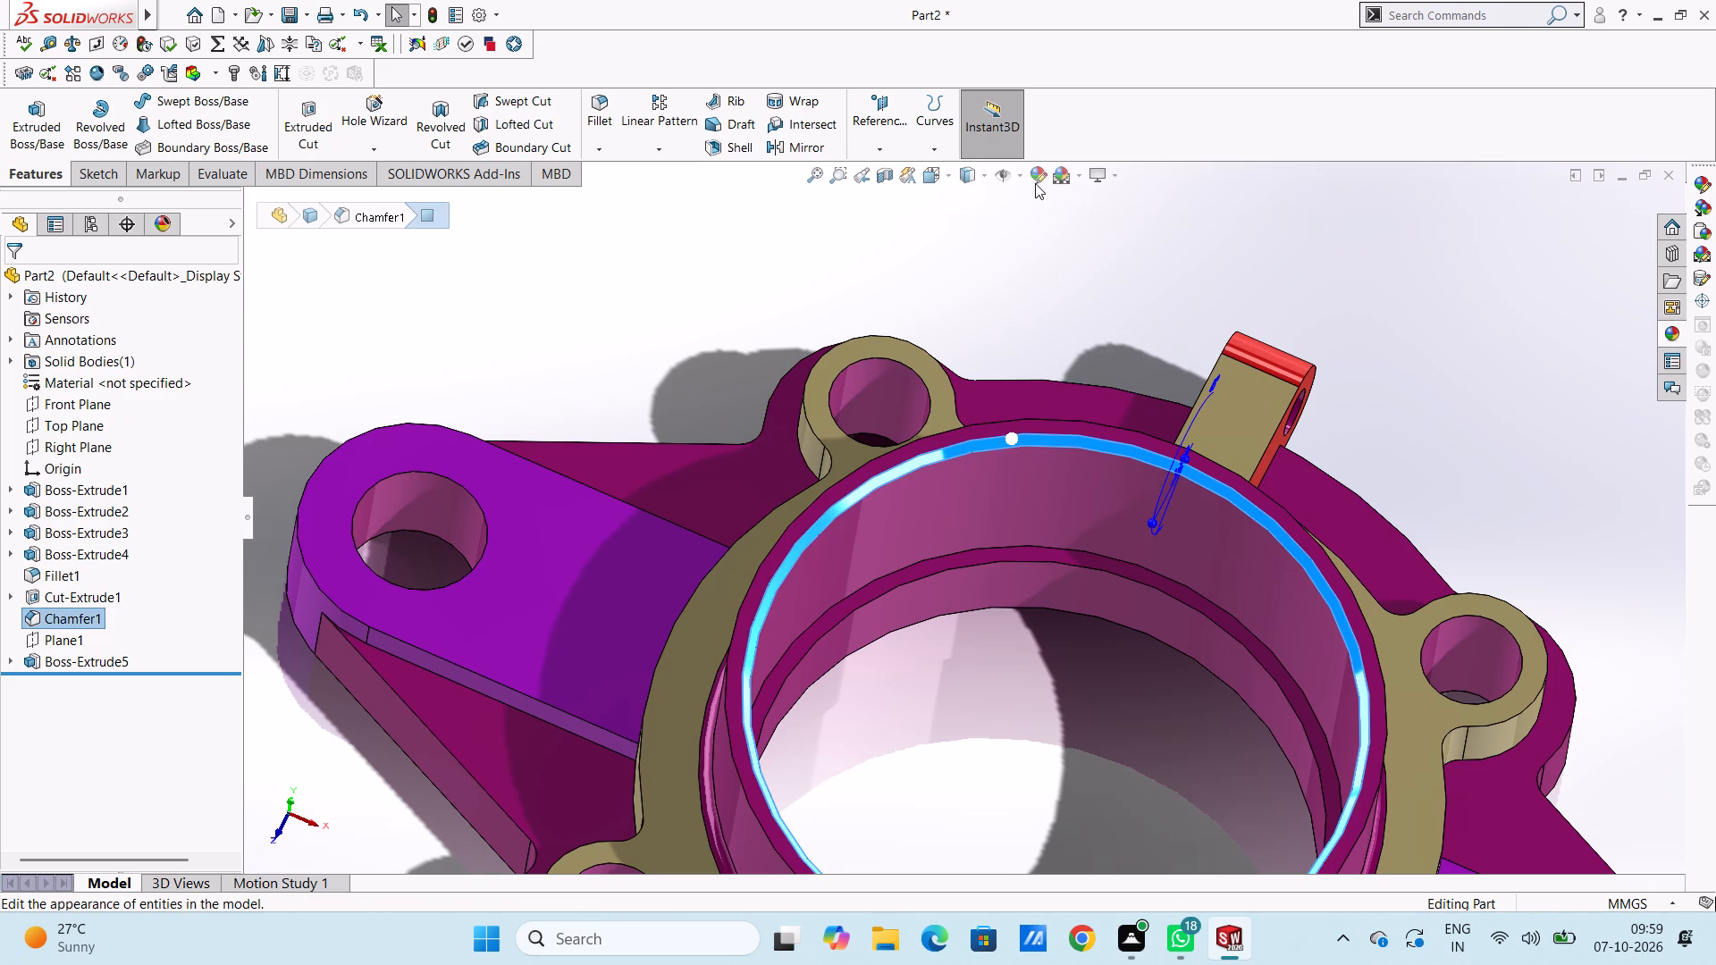
click(1036, 176)
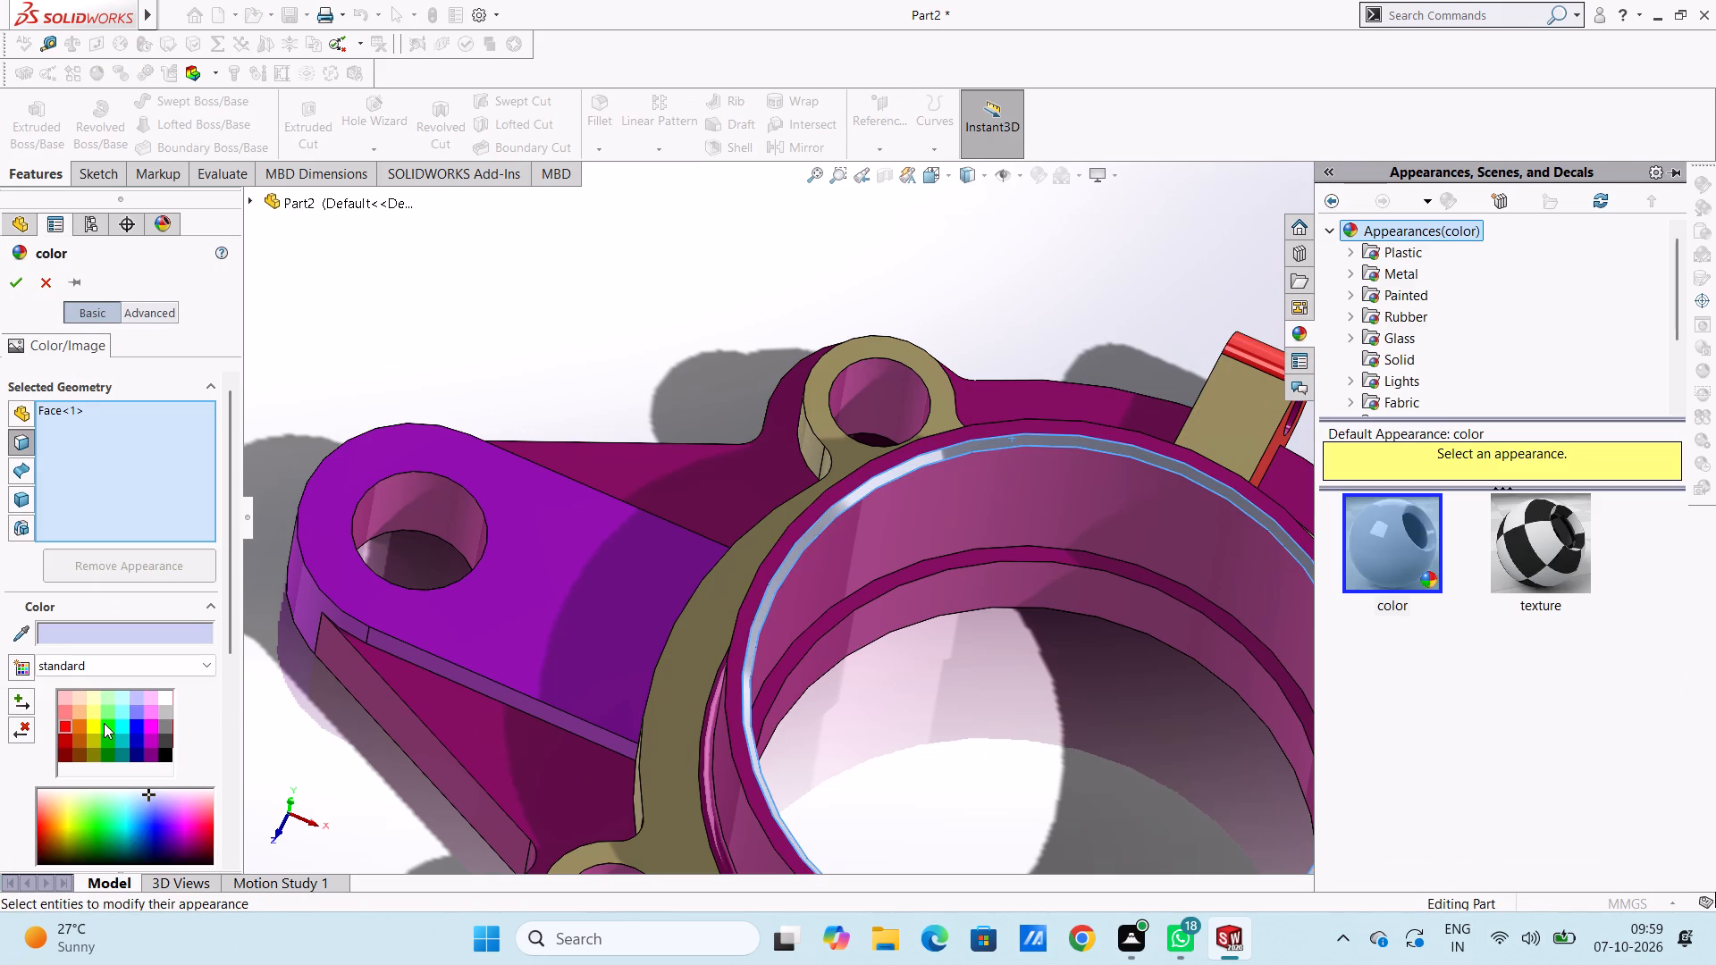
click(104, 723)
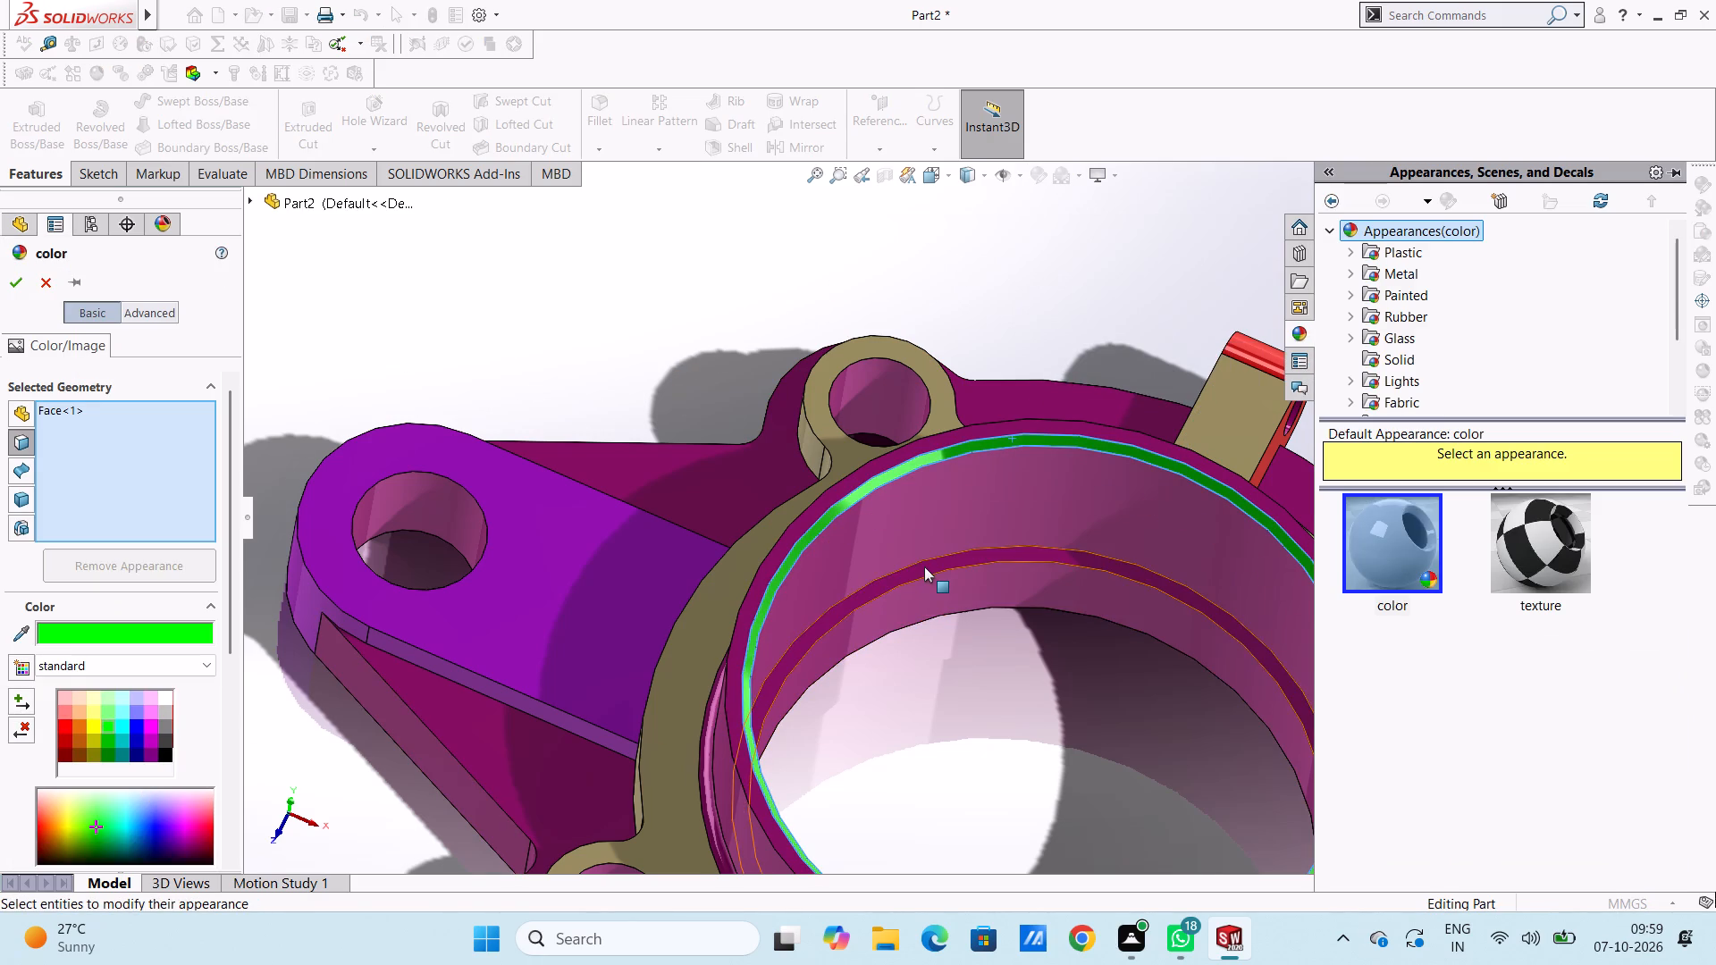
click(924, 566)
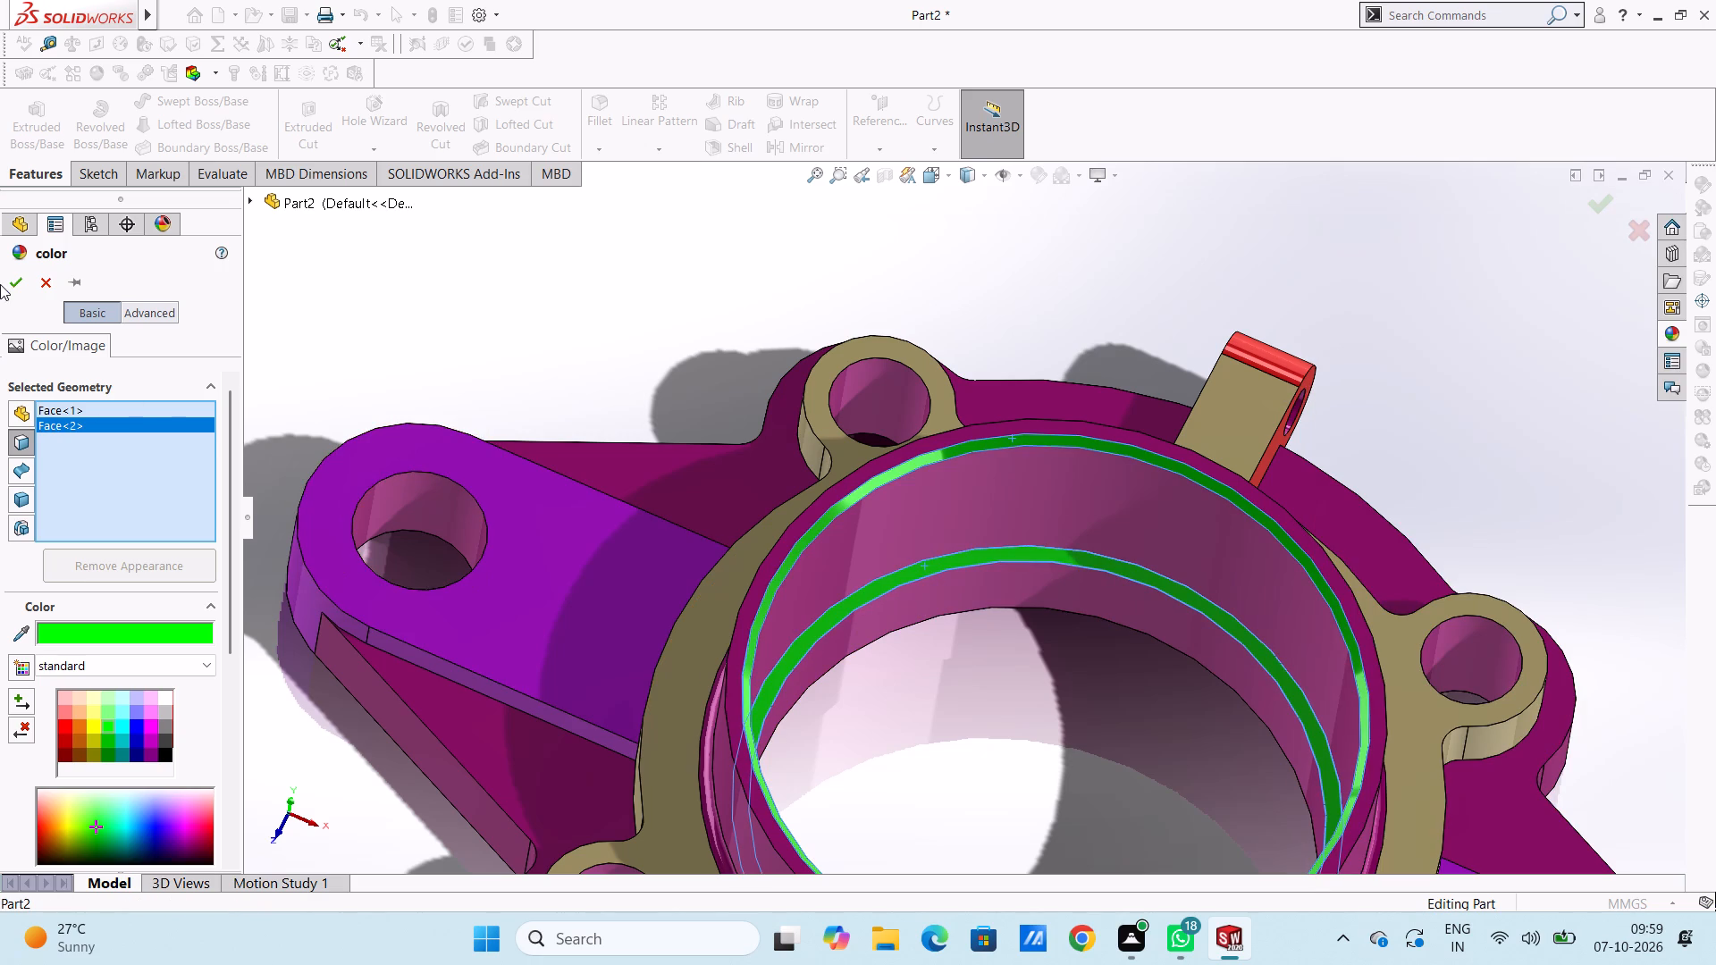
click(15, 282)
Apply the chromium plate metal appearance to the bore's upper cylindrical wall as a face-only appearance.
scroll(637, 331, up, 4)
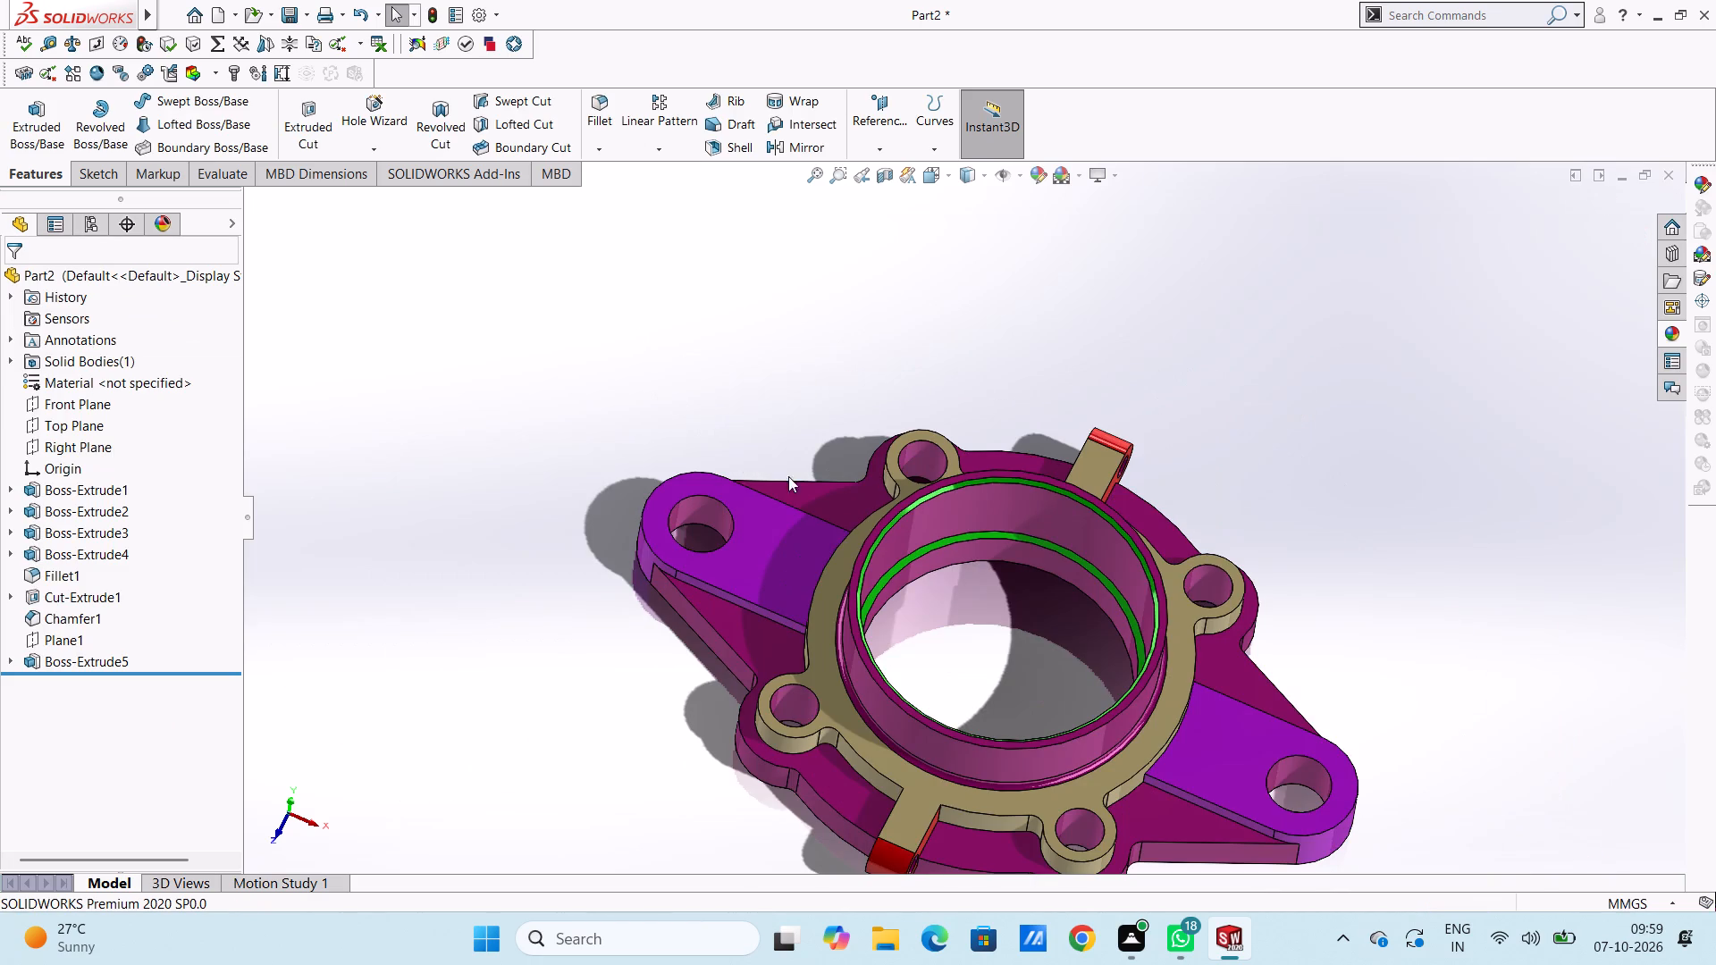
scroll(910, 622, down, 3)
scroll(1186, 533, up, 2)
scroll(1111, 528, down, 2)
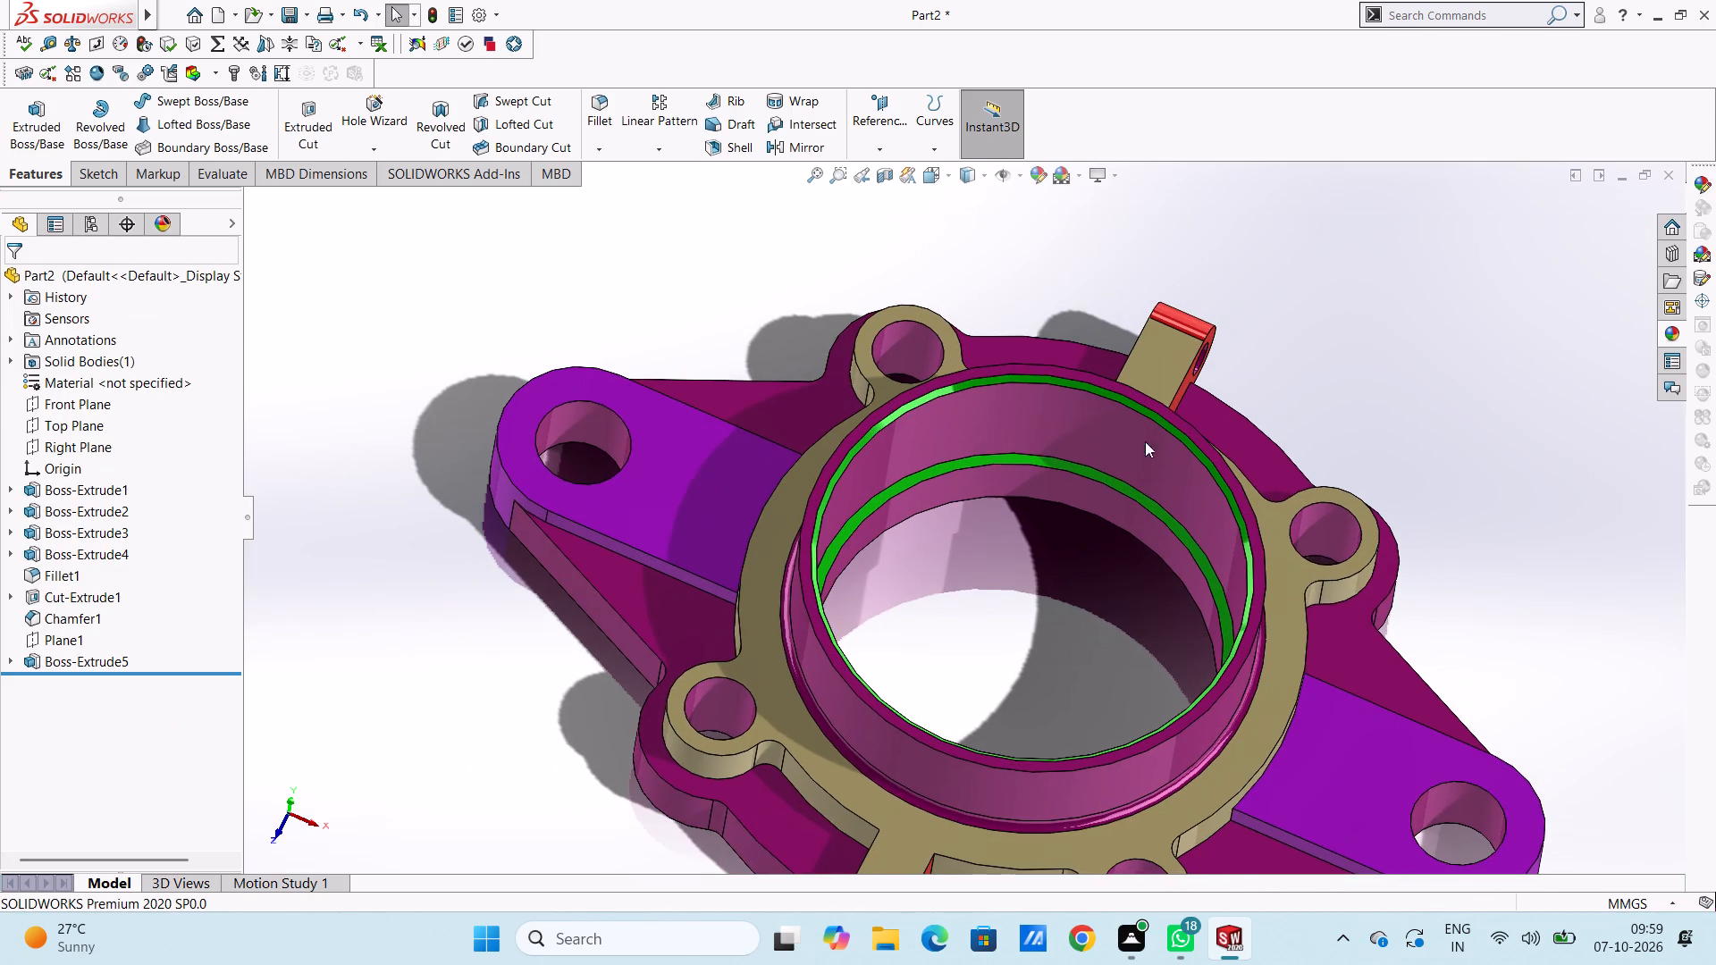
scroll(1040, 437, down, 3)
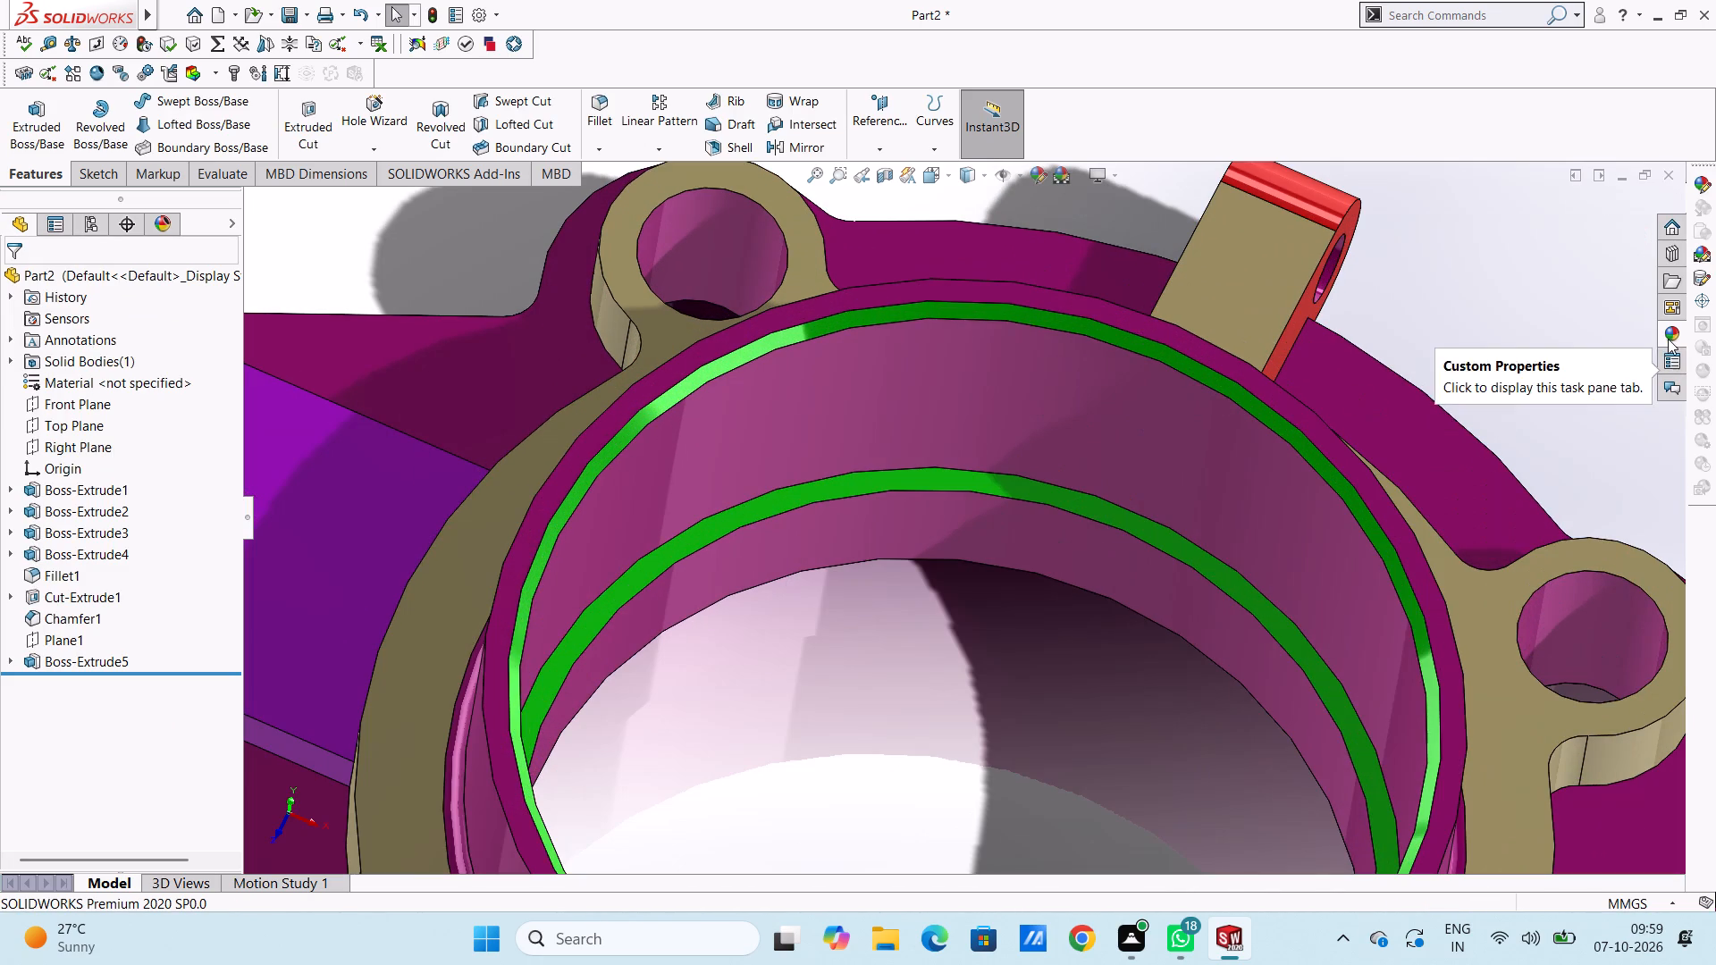
click(1669, 336)
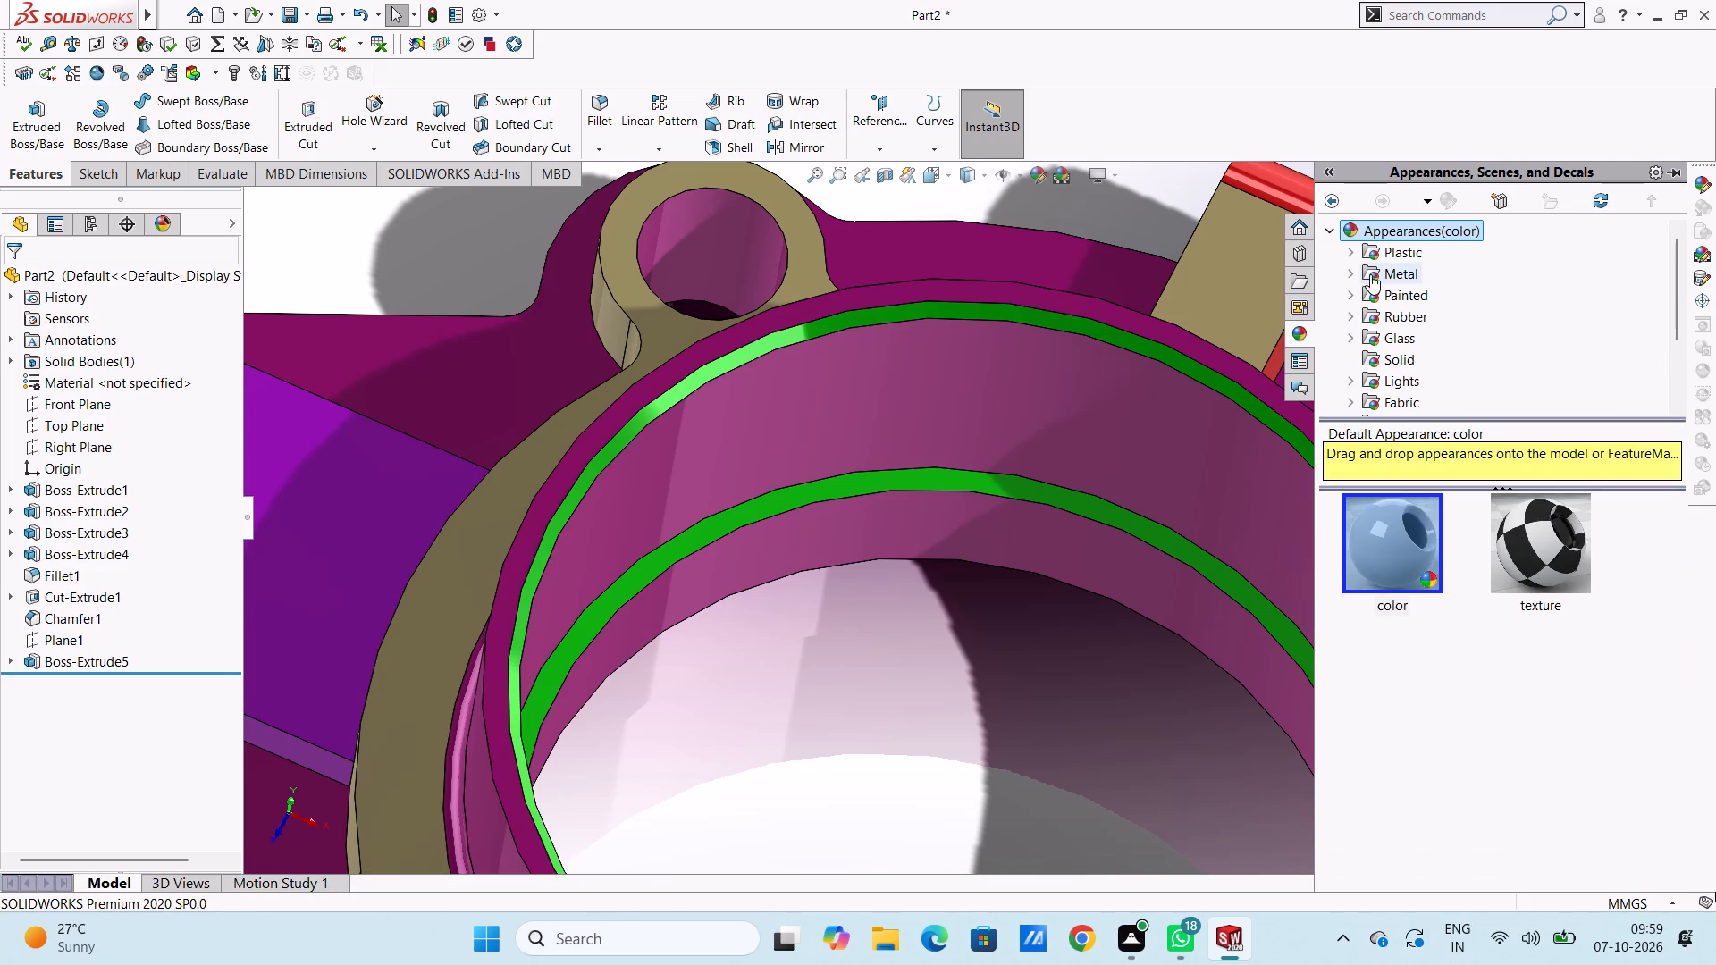
click(1370, 273)
drag(1535, 539, 1088, 422)
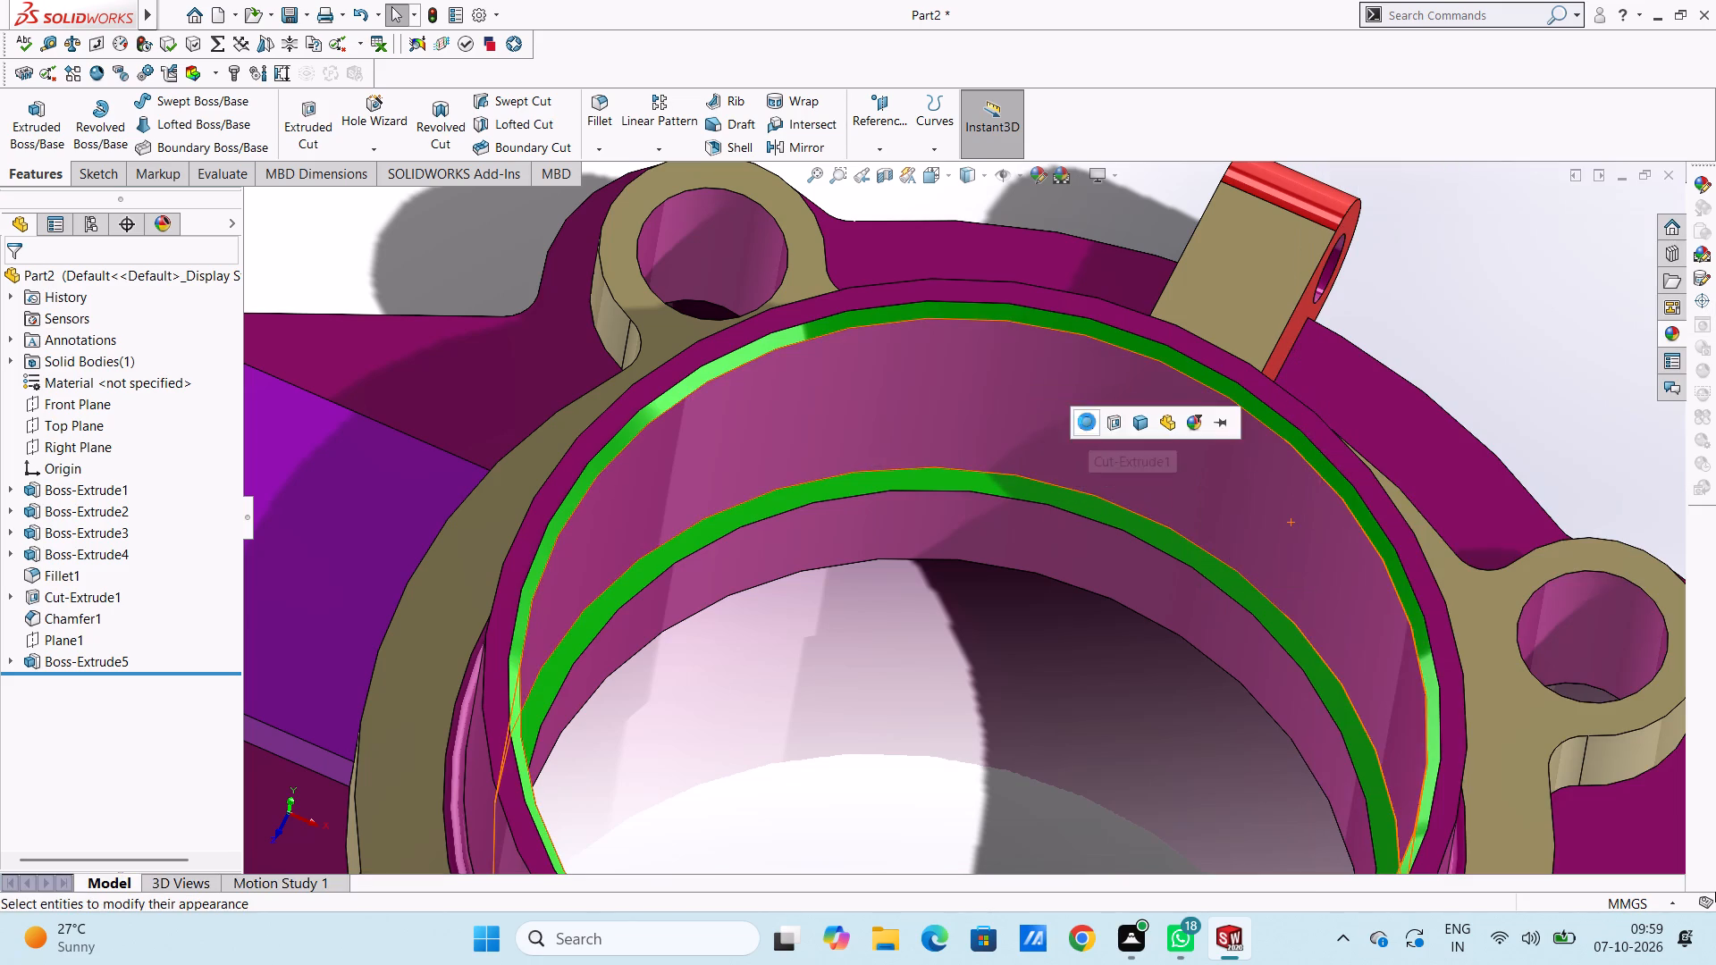
click(1087, 422)
Apply chromium plate to the bore's lower cylindrical wall below the green shoulder, on that face only.
scroll(1006, 592, up, 3)
scroll(971, 590, down, 5)
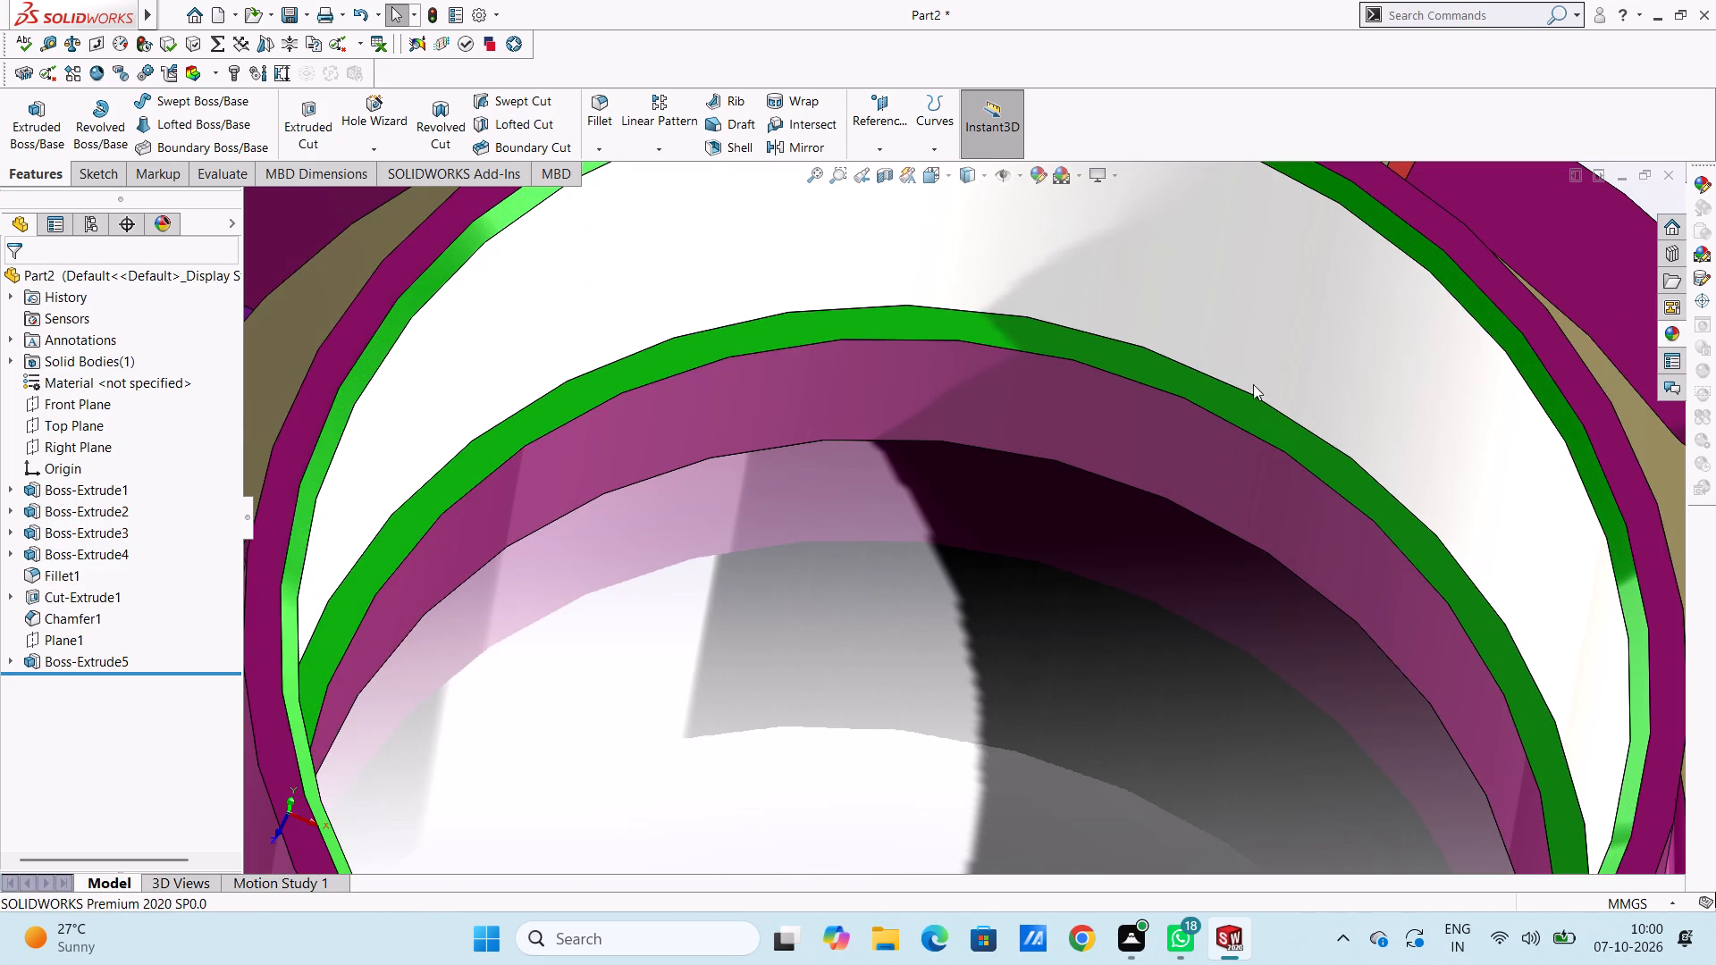
click(1666, 333)
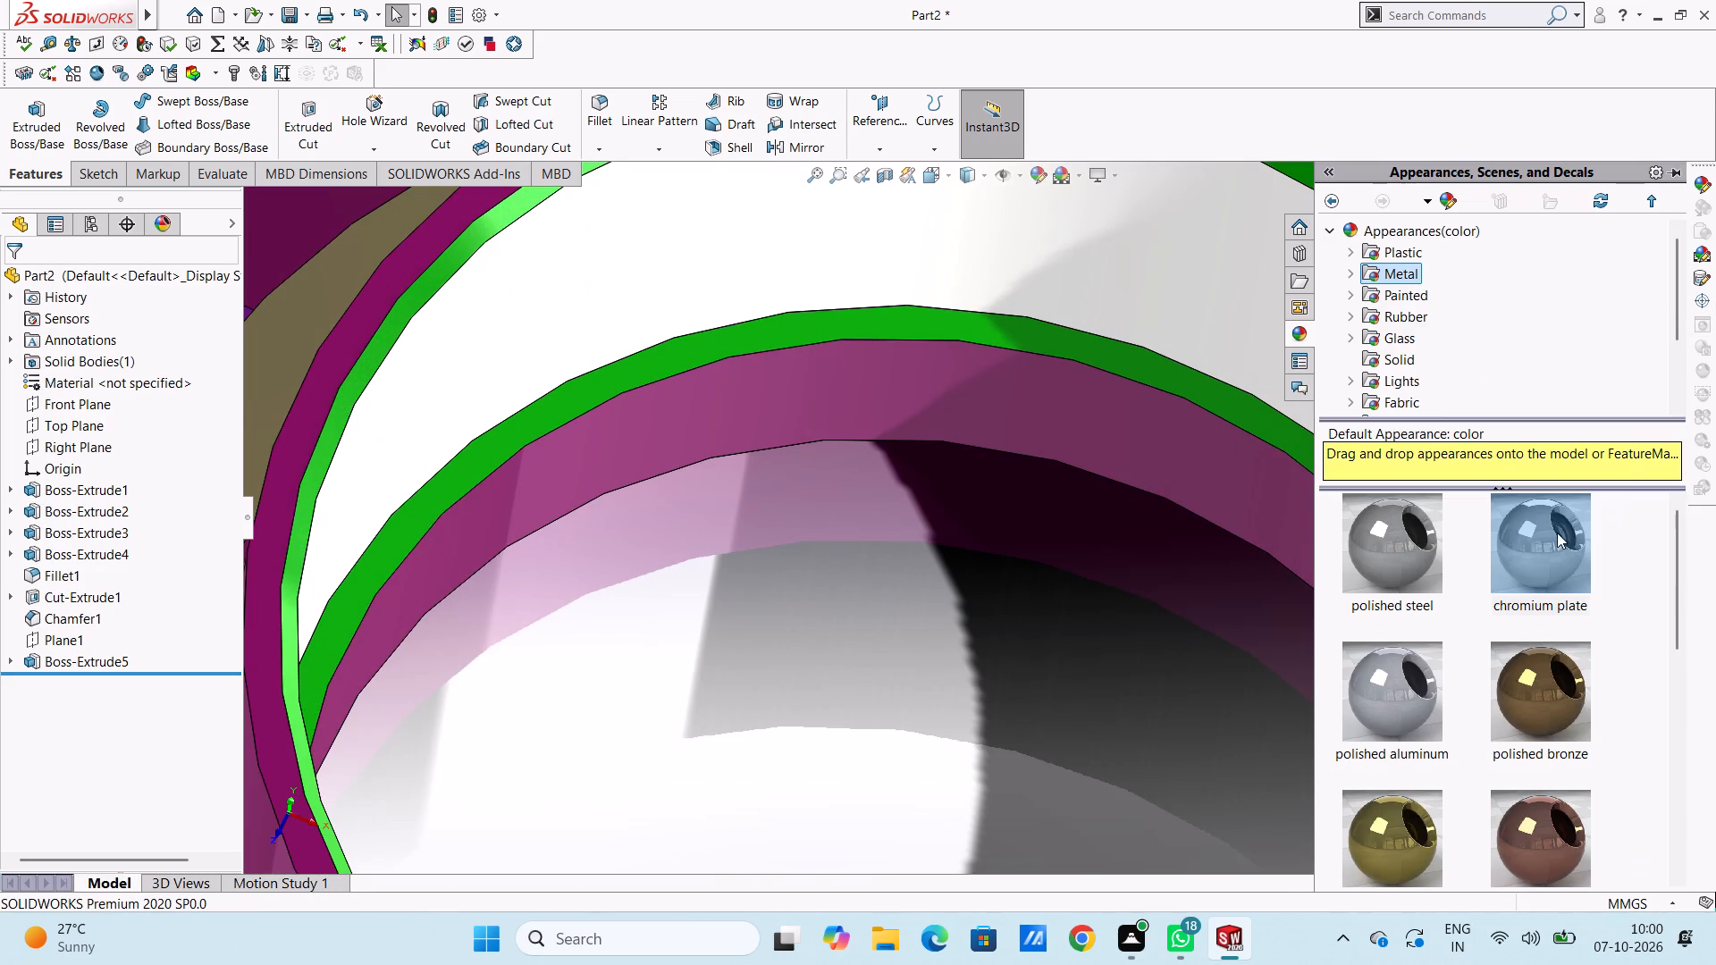
drag(1557, 533, 1122, 441)
click(1120, 441)
Apply chromium plate to the wall of the ring boss hole between the +Z lug and the +X ear, face only.
scroll(1038, 513, up, 5)
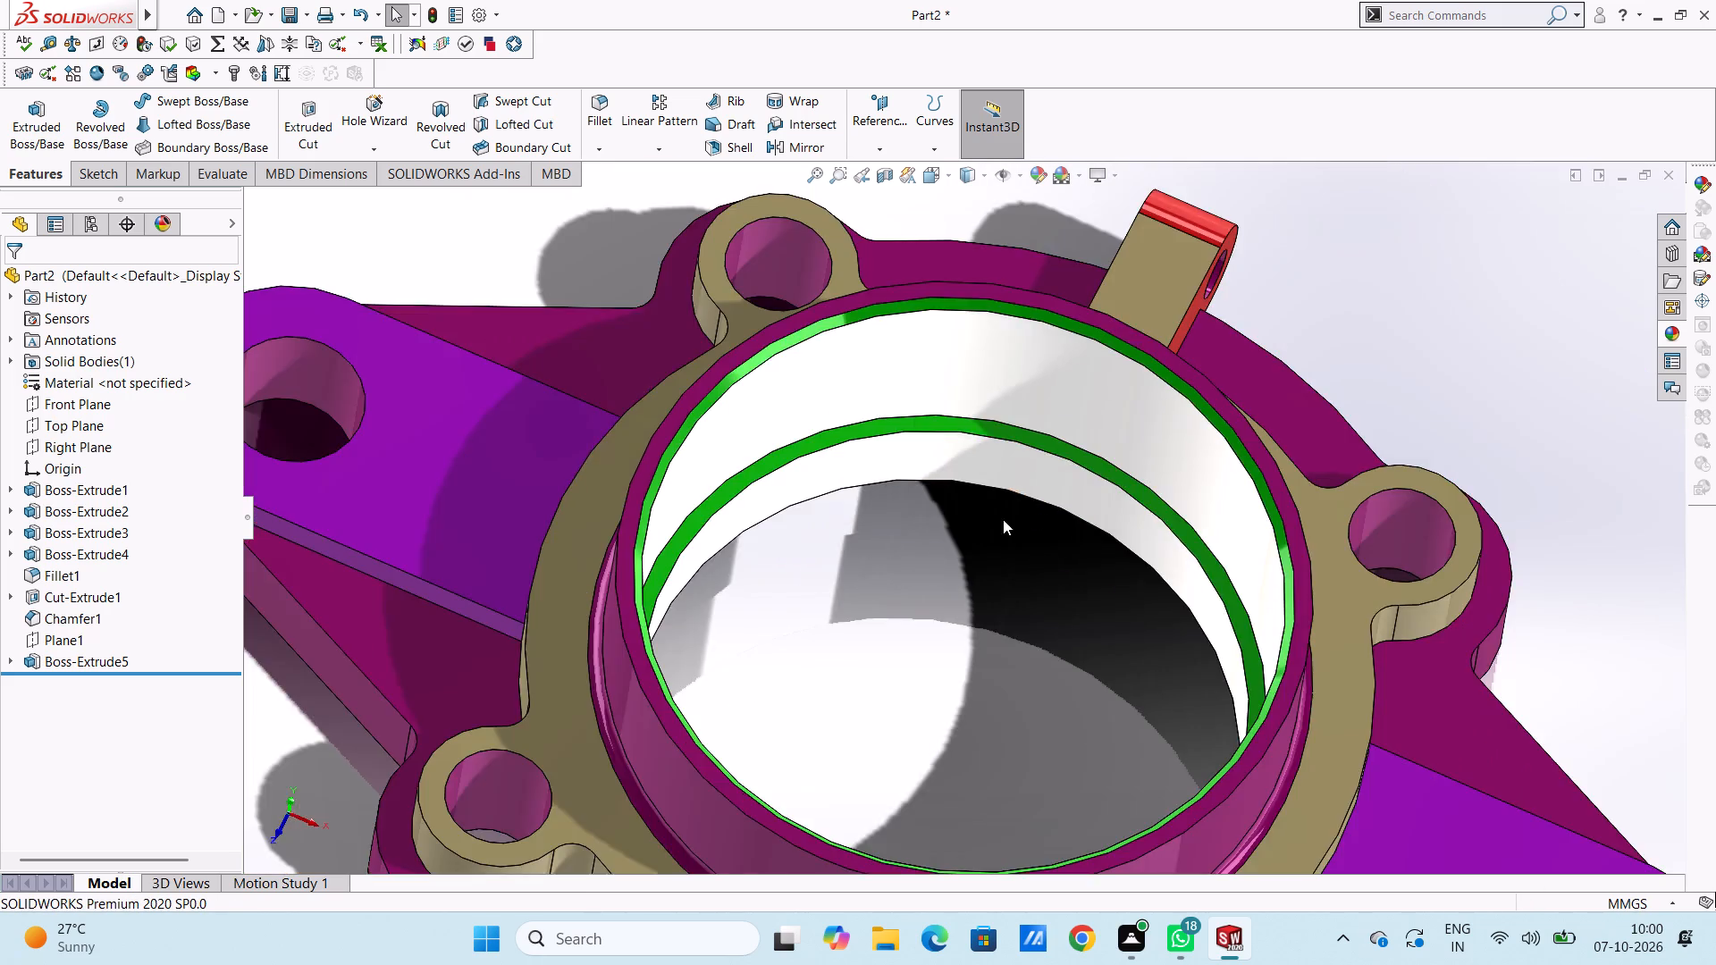
scroll(1002, 518, up, 5)
scroll(947, 678, down, 3)
scroll(993, 717, up, 2)
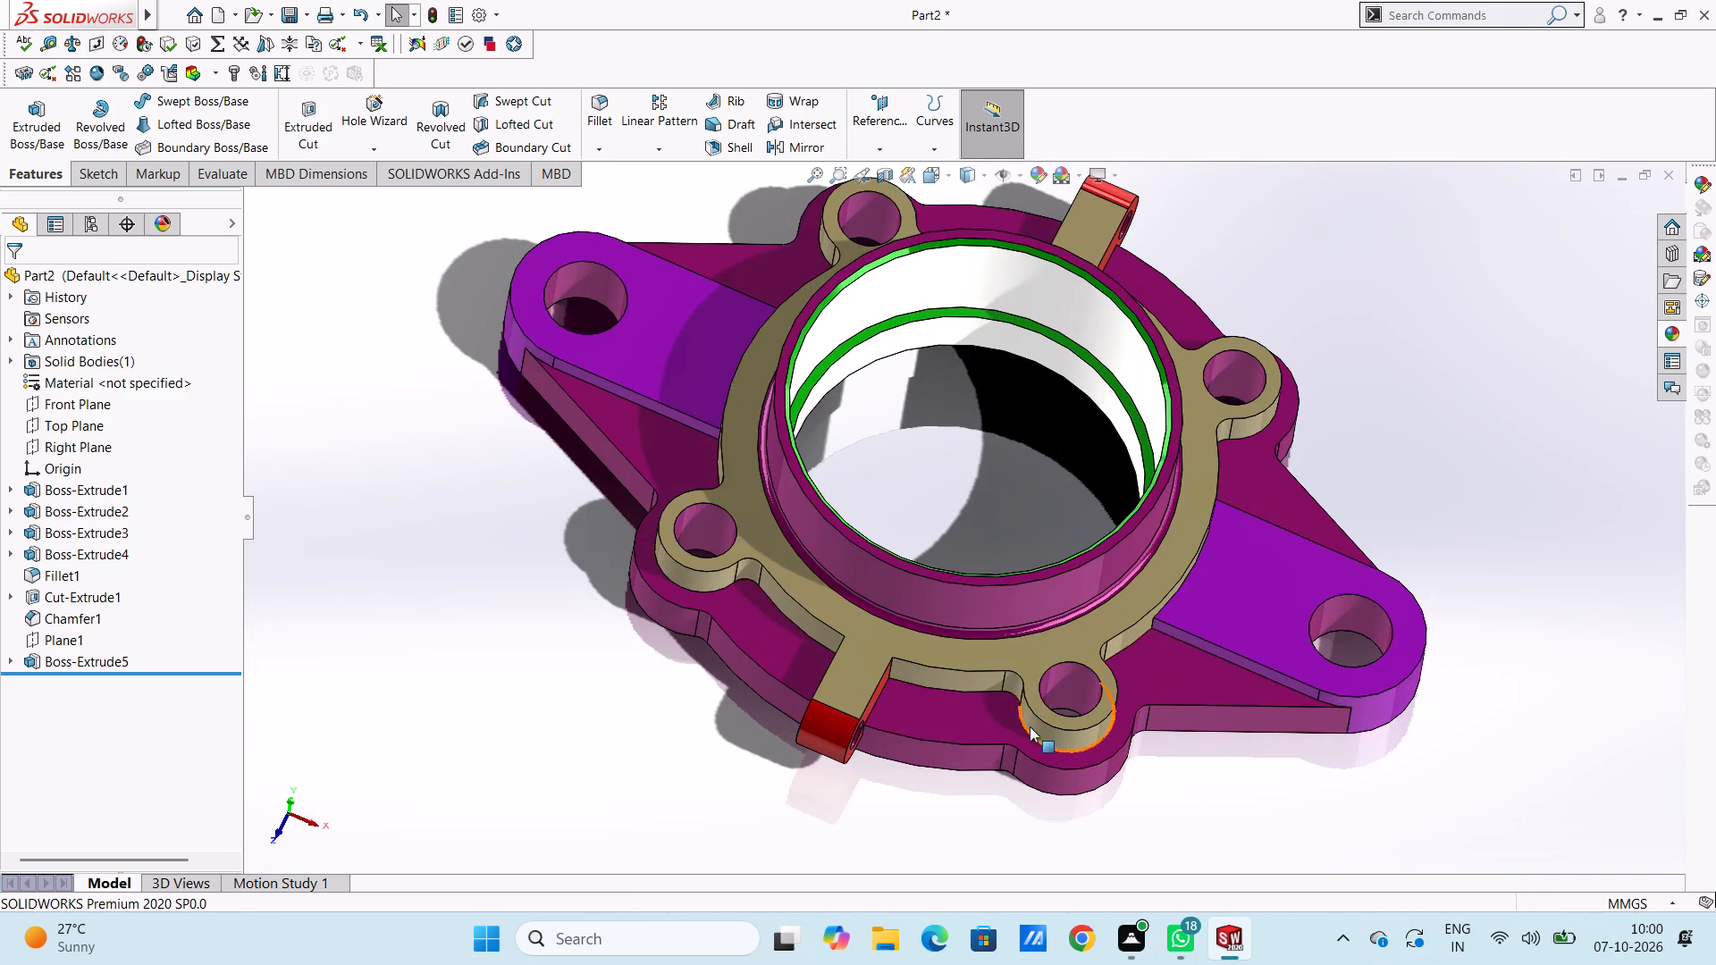
scroll(1030, 726, down, 4)
scroll(1070, 611, down, 7)
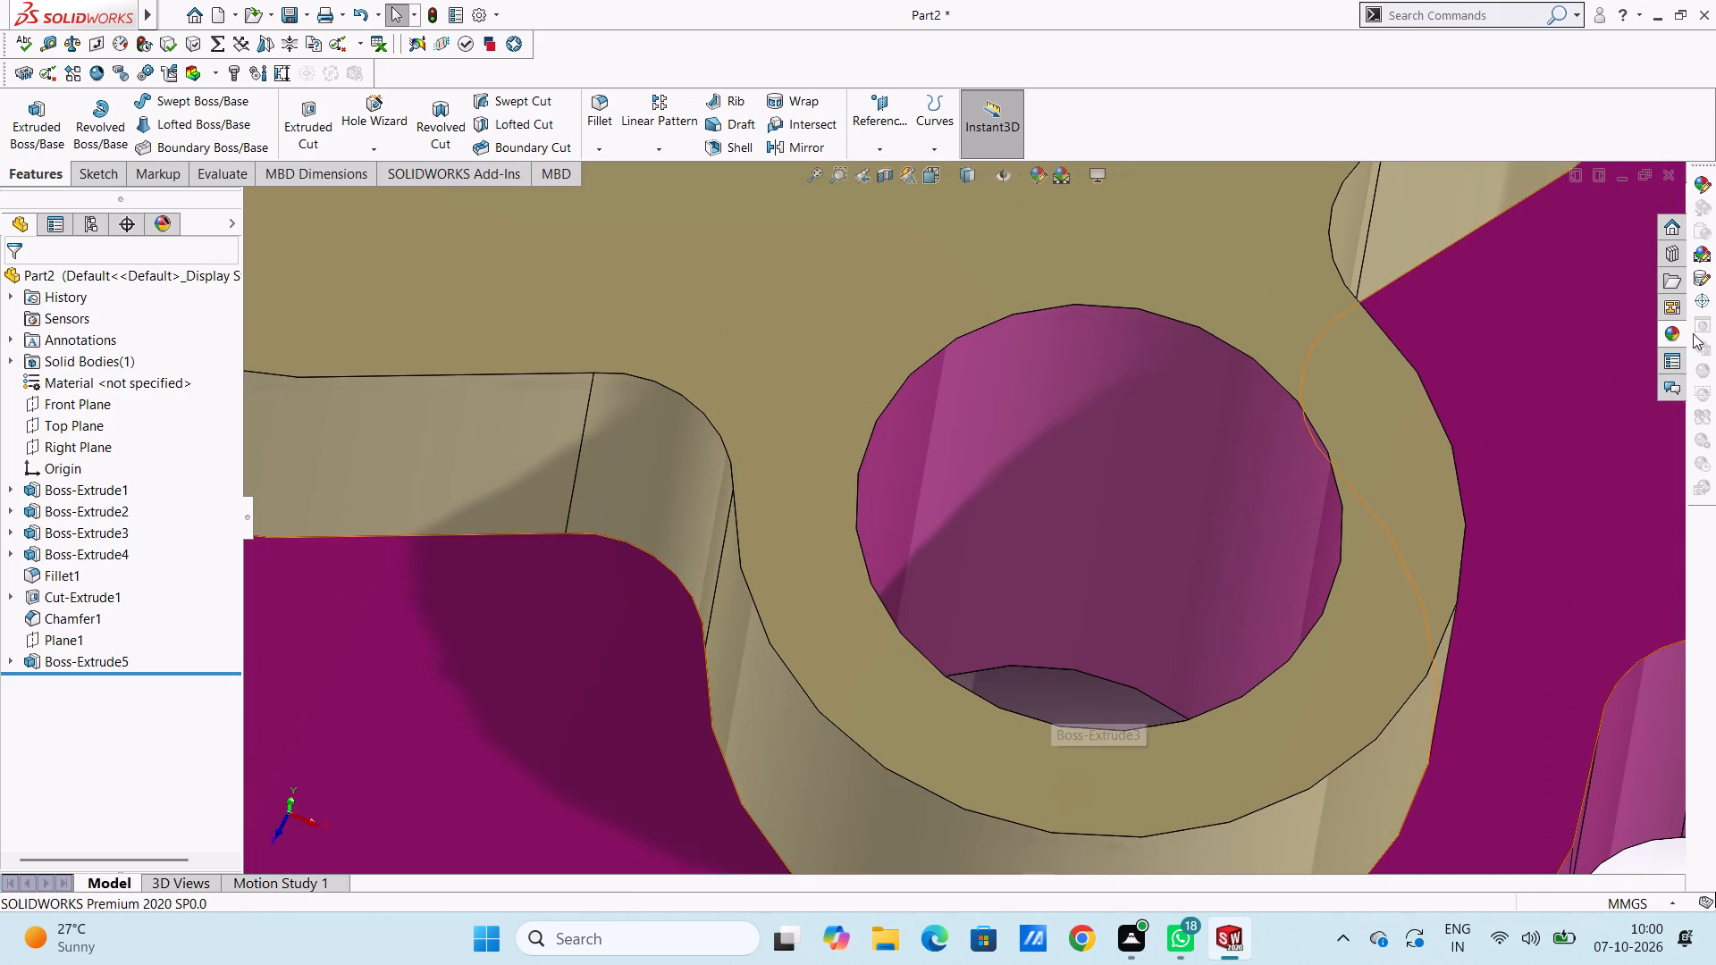
click(1674, 335)
drag(1561, 525, 1168, 537)
click(1166, 537)
Apply chromium plate to the wall of the mounting hole in the +X purple ear, face only.
scroll(1164, 542, up, 11)
scroll(1236, 414, down, 2)
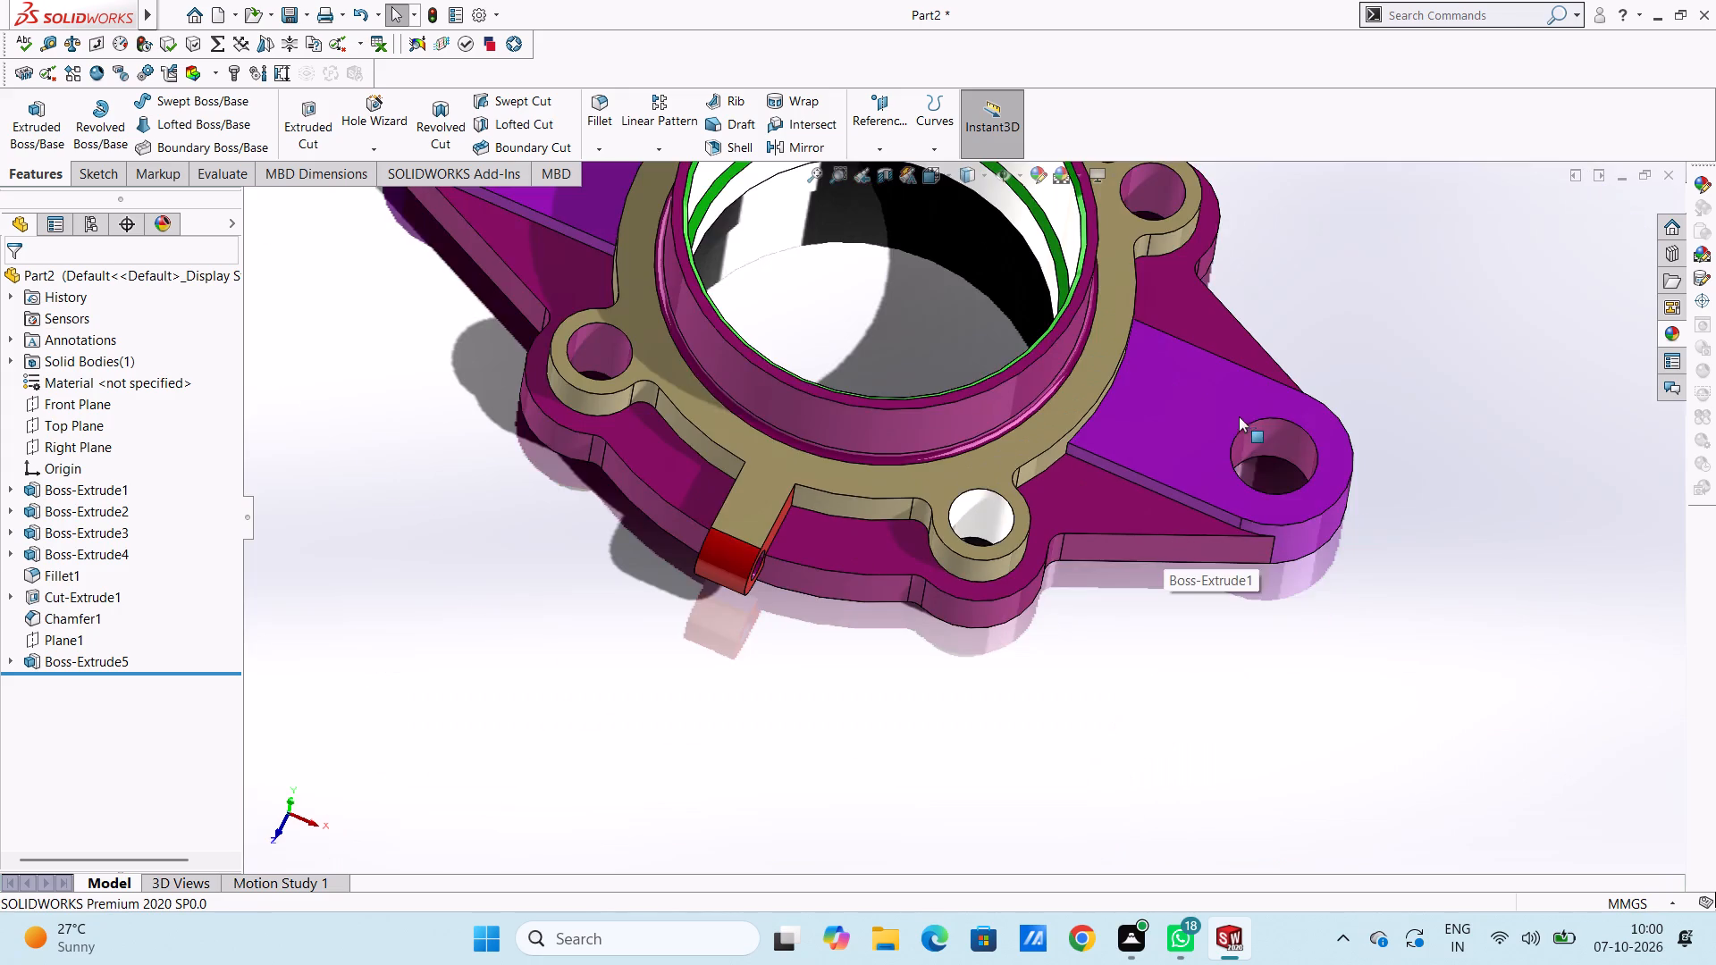
scroll(1239, 416, down, 3)
scroll(1182, 541, down, 5)
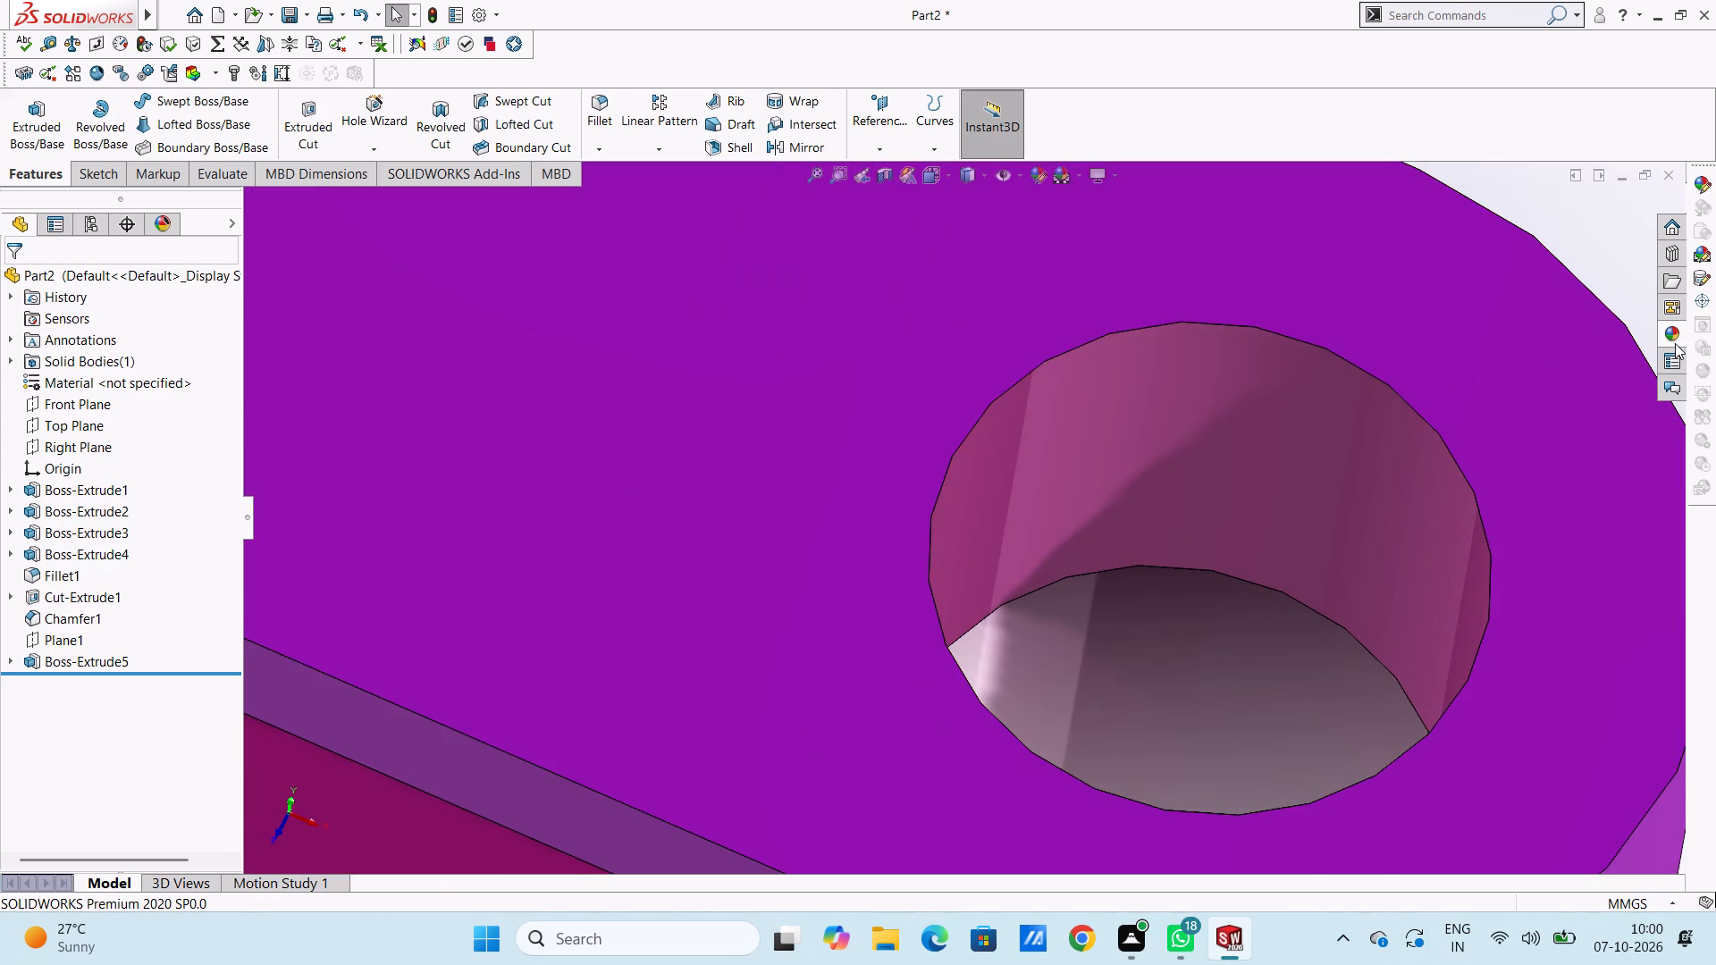
click(1666, 325)
drag(1564, 529, 1253, 531)
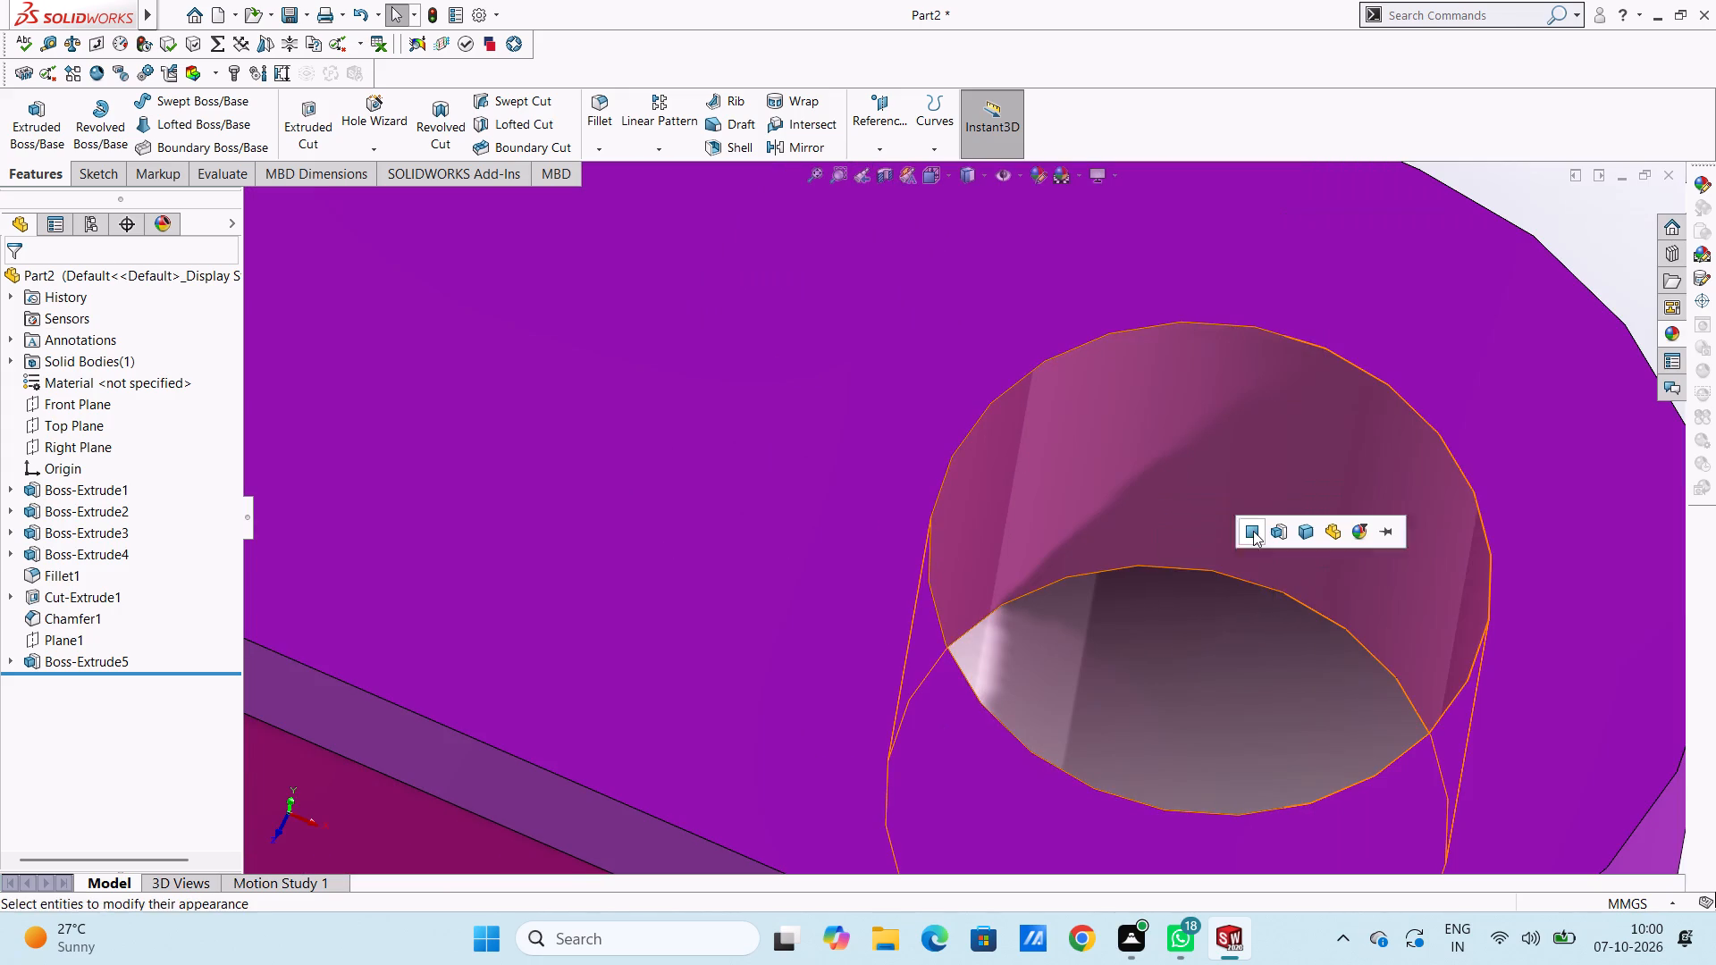
click(1253, 531)
Apply chromium plate to the wall of the ring boss hole between the +Z lug and the -X ear, face only.
scroll(1106, 565, up, 6)
scroll(873, 520, up, 5)
scroll(724, 453, up, 3)
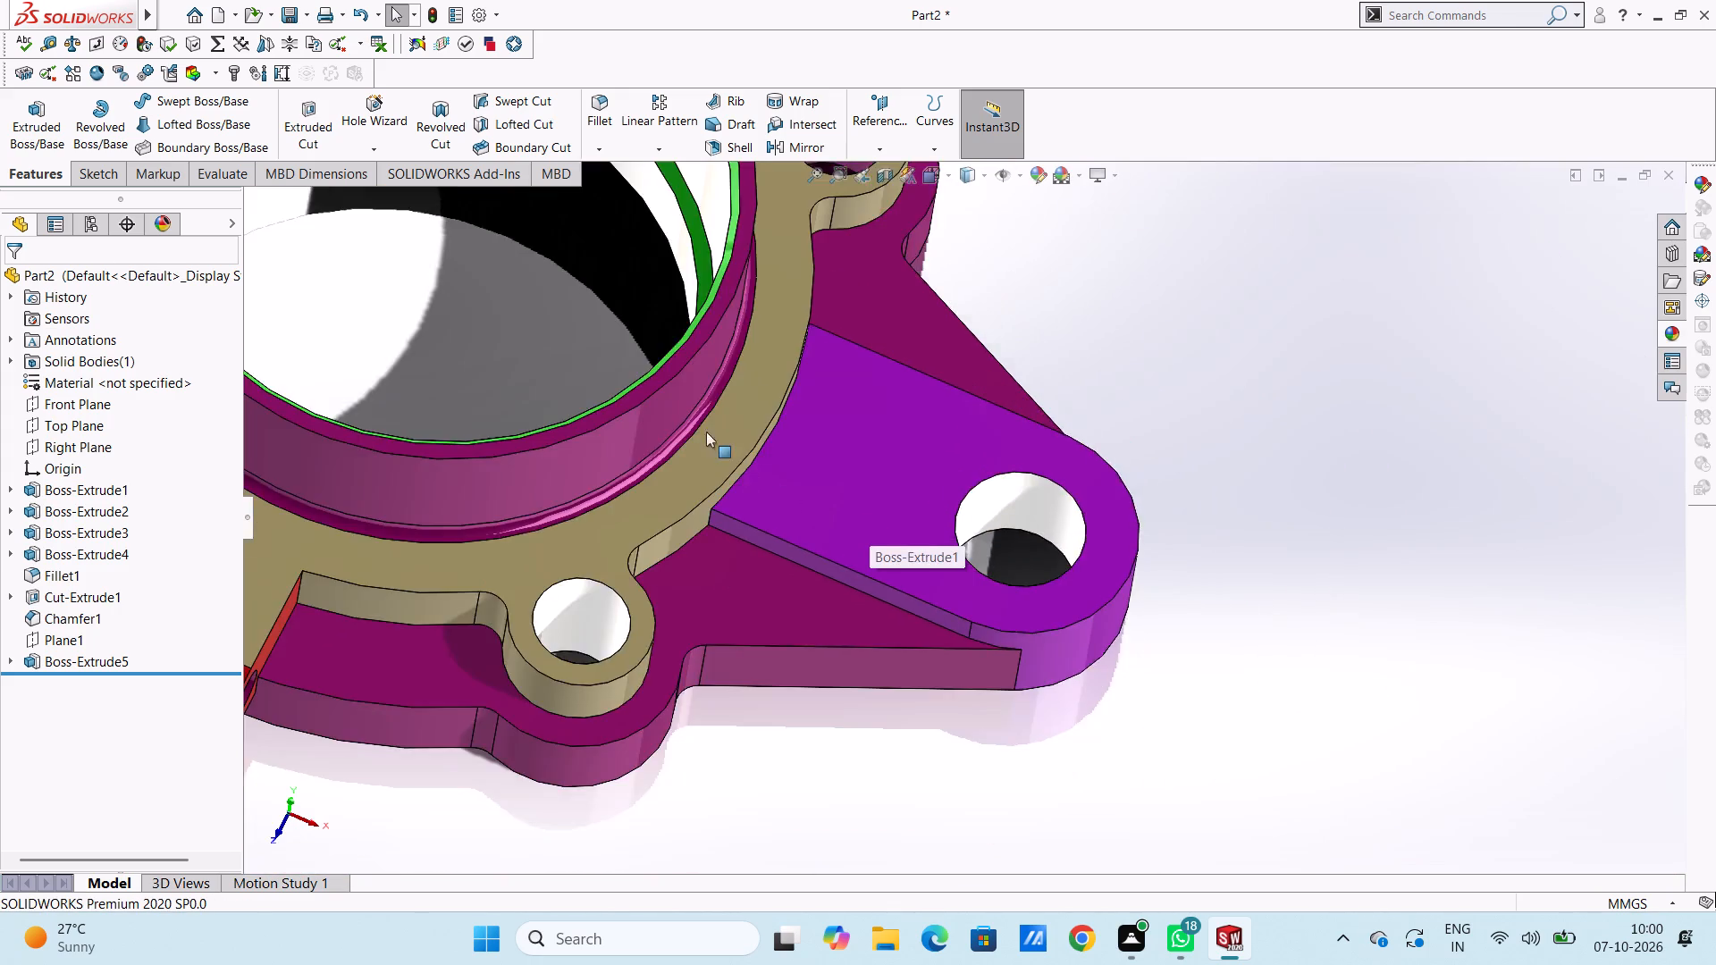
scroll(706, 432, up, 2)
scroll(716, 581, down, 3)
scroll(514, 366, down, 6)
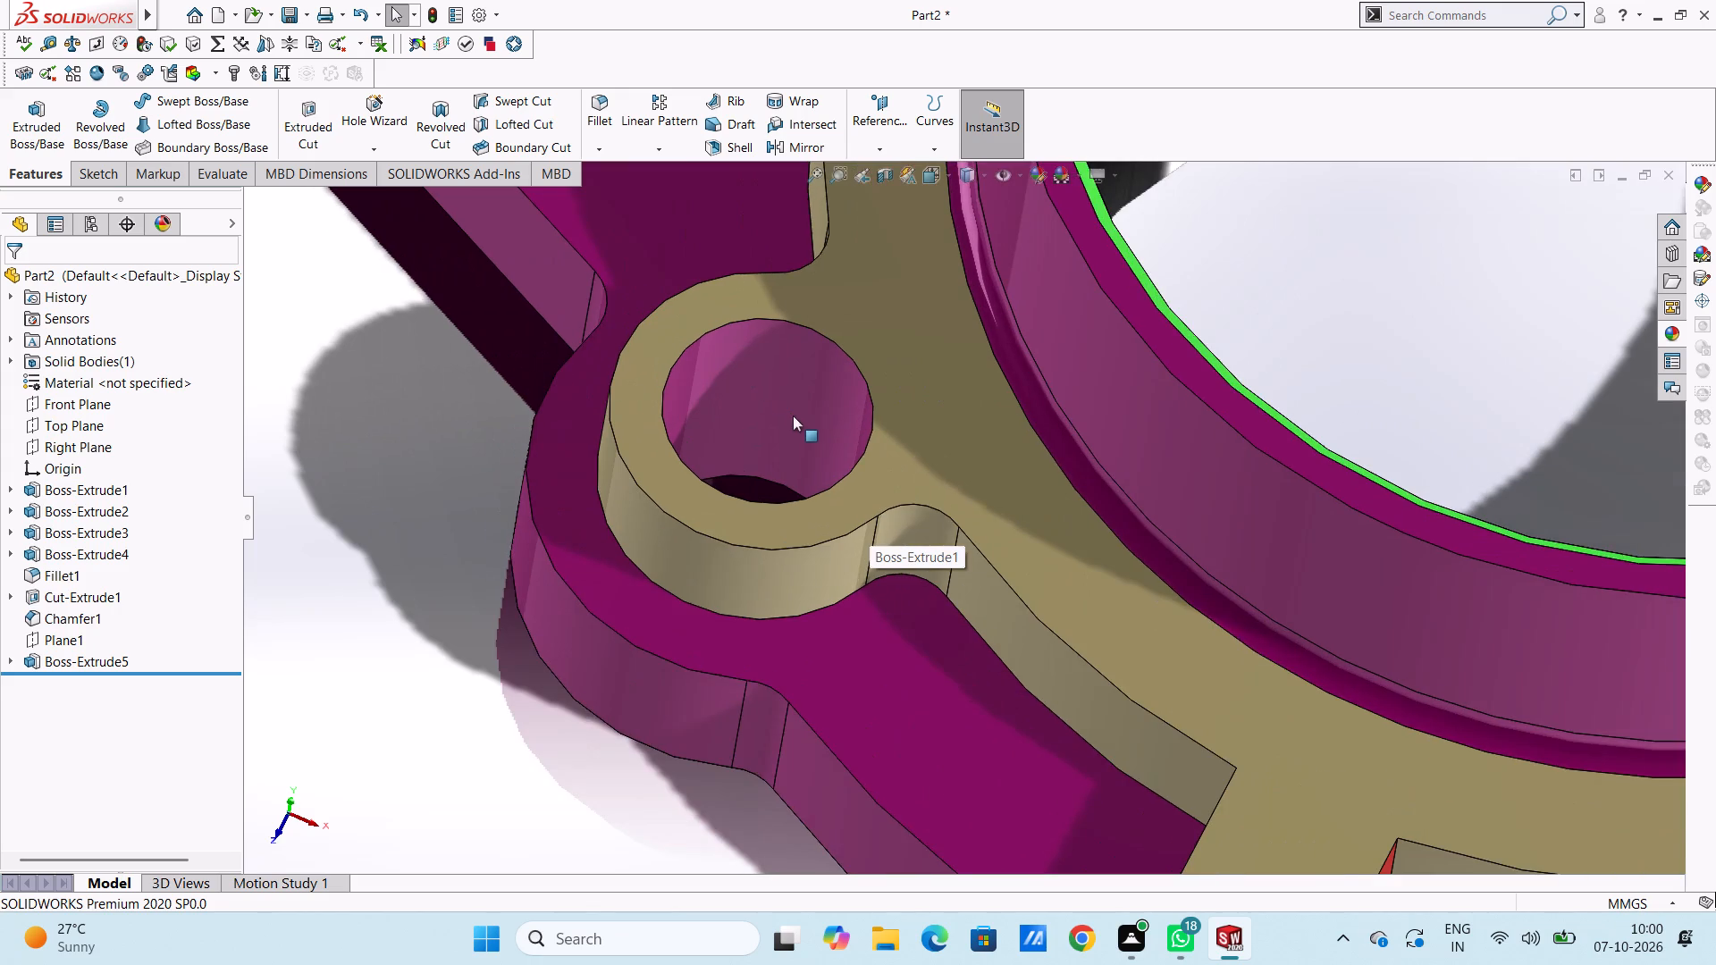
scroll(800, 420, down, 4)
click(1661, 332)
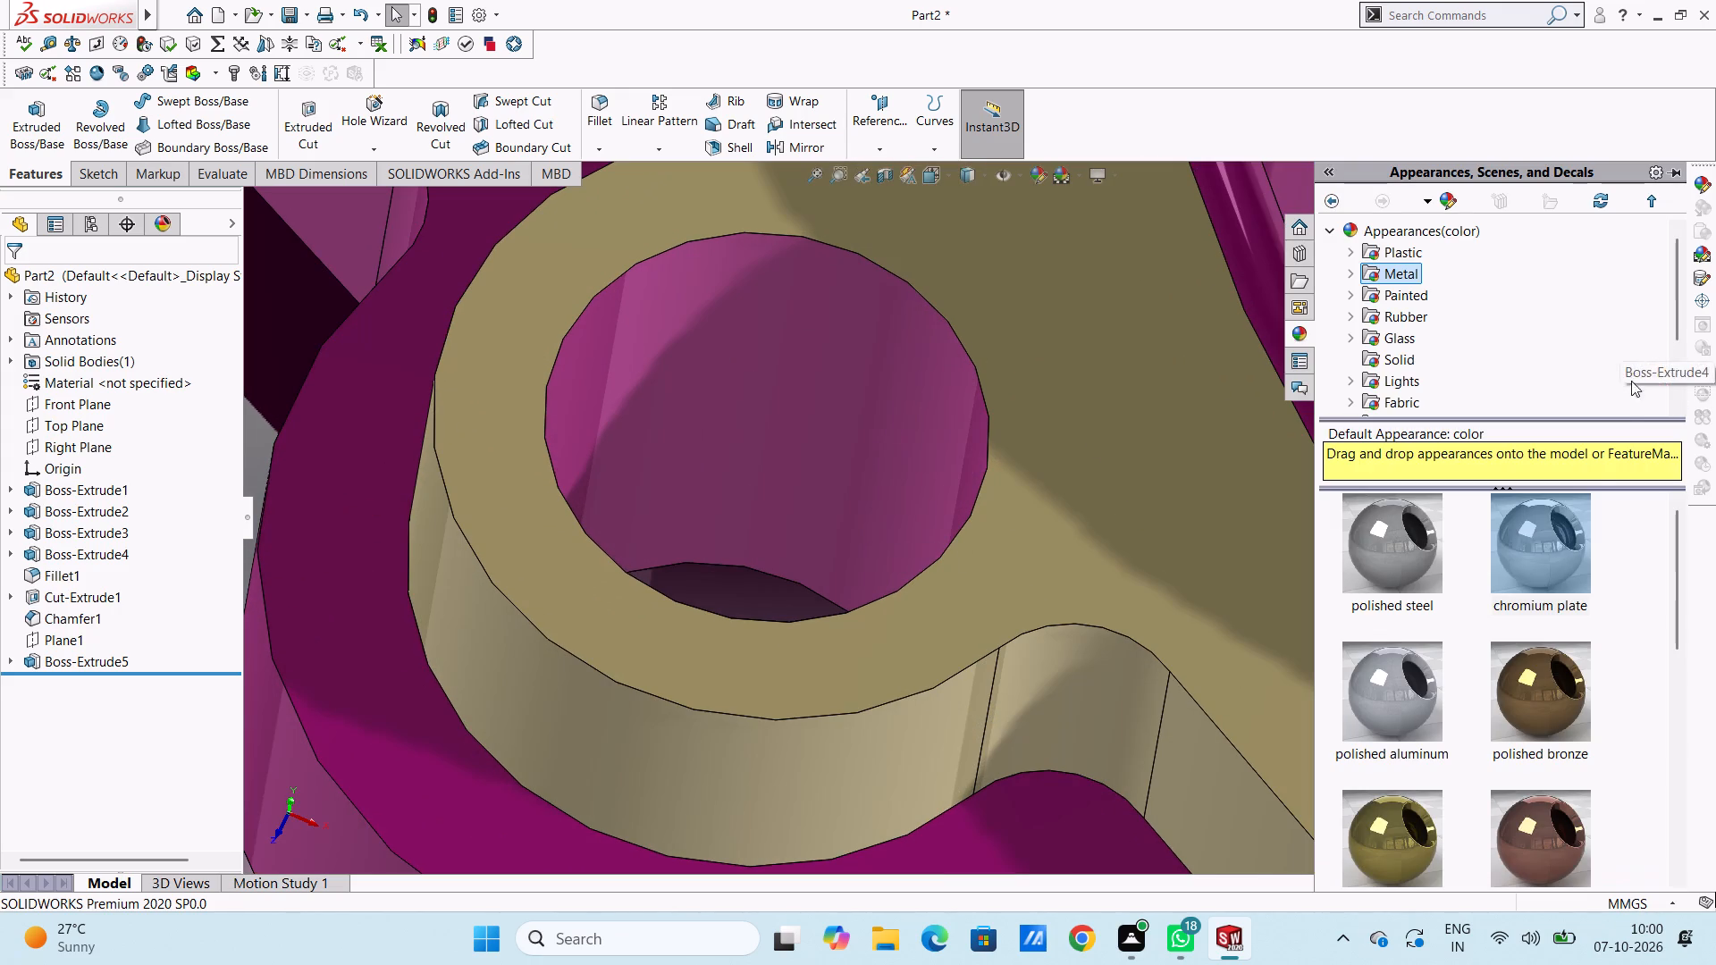
drag(1569, 544, 736, 451)
click(736, 451)
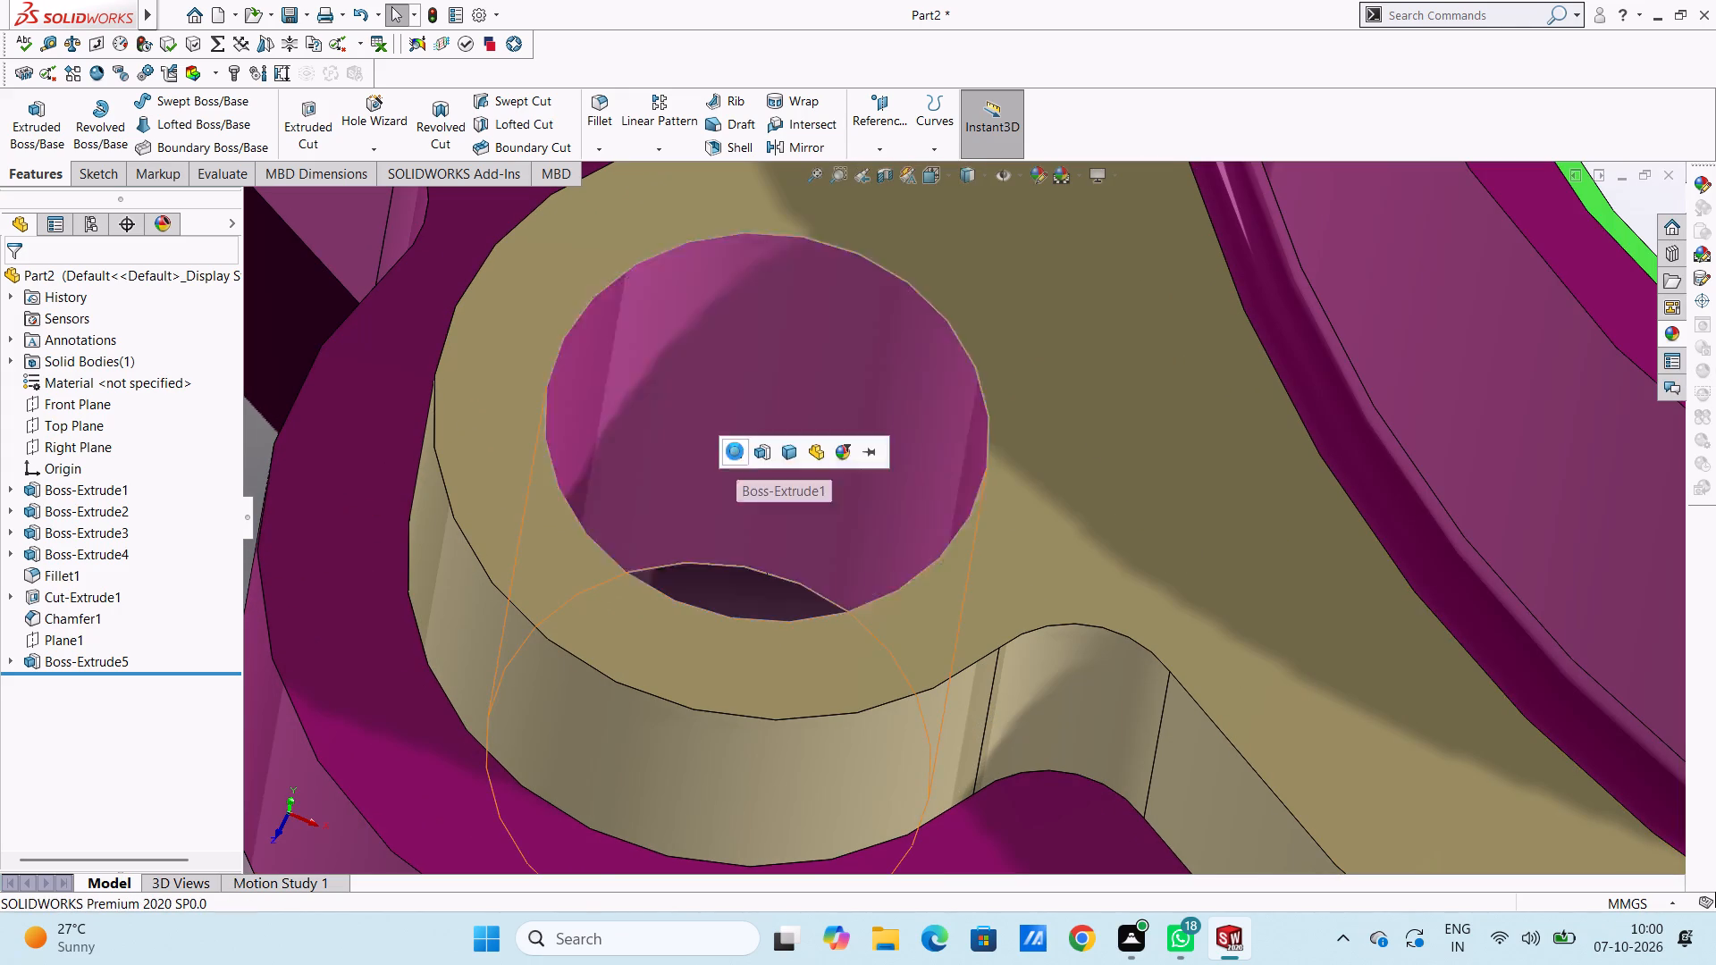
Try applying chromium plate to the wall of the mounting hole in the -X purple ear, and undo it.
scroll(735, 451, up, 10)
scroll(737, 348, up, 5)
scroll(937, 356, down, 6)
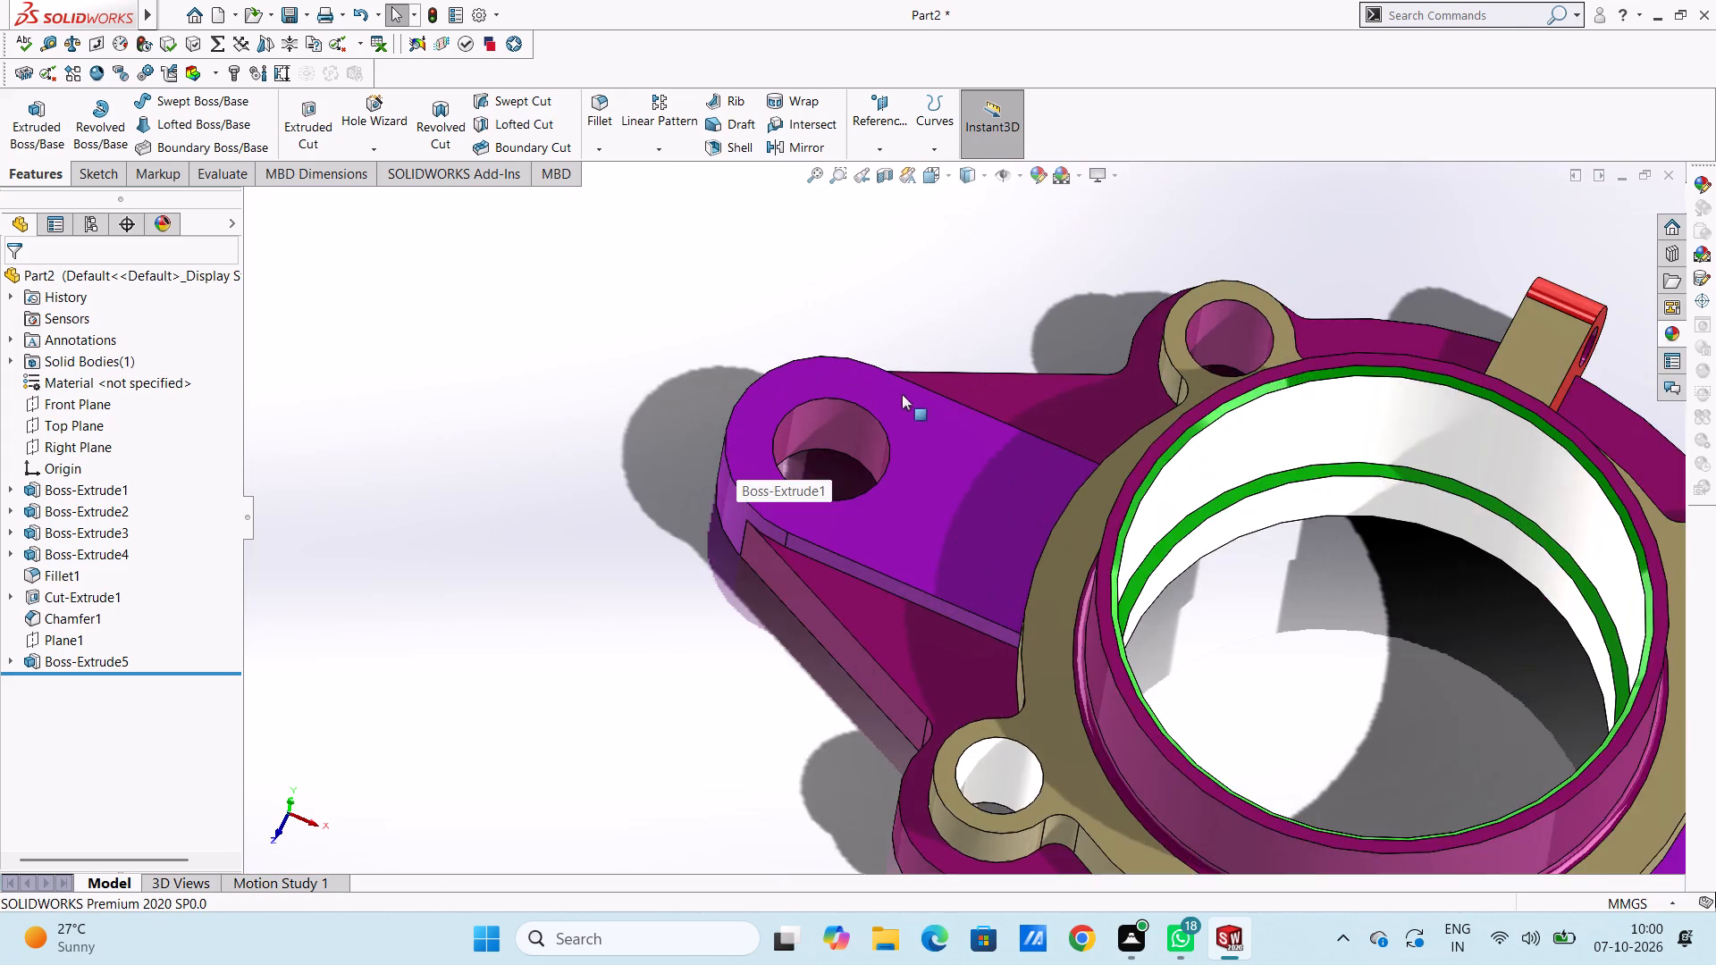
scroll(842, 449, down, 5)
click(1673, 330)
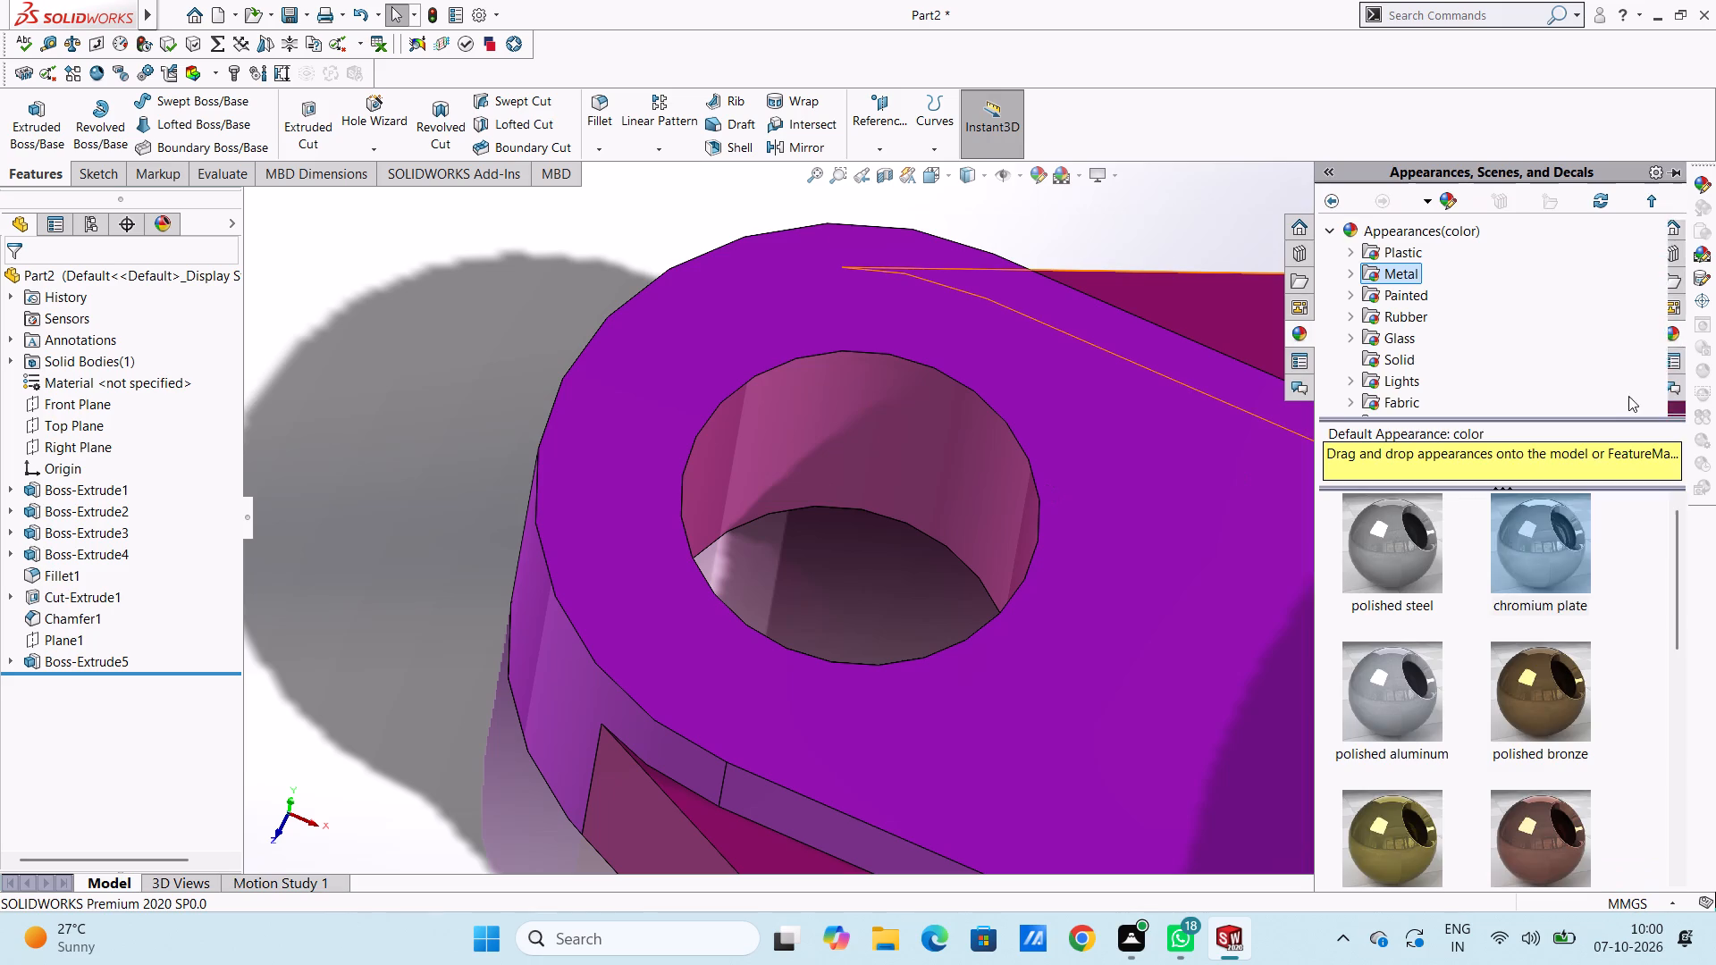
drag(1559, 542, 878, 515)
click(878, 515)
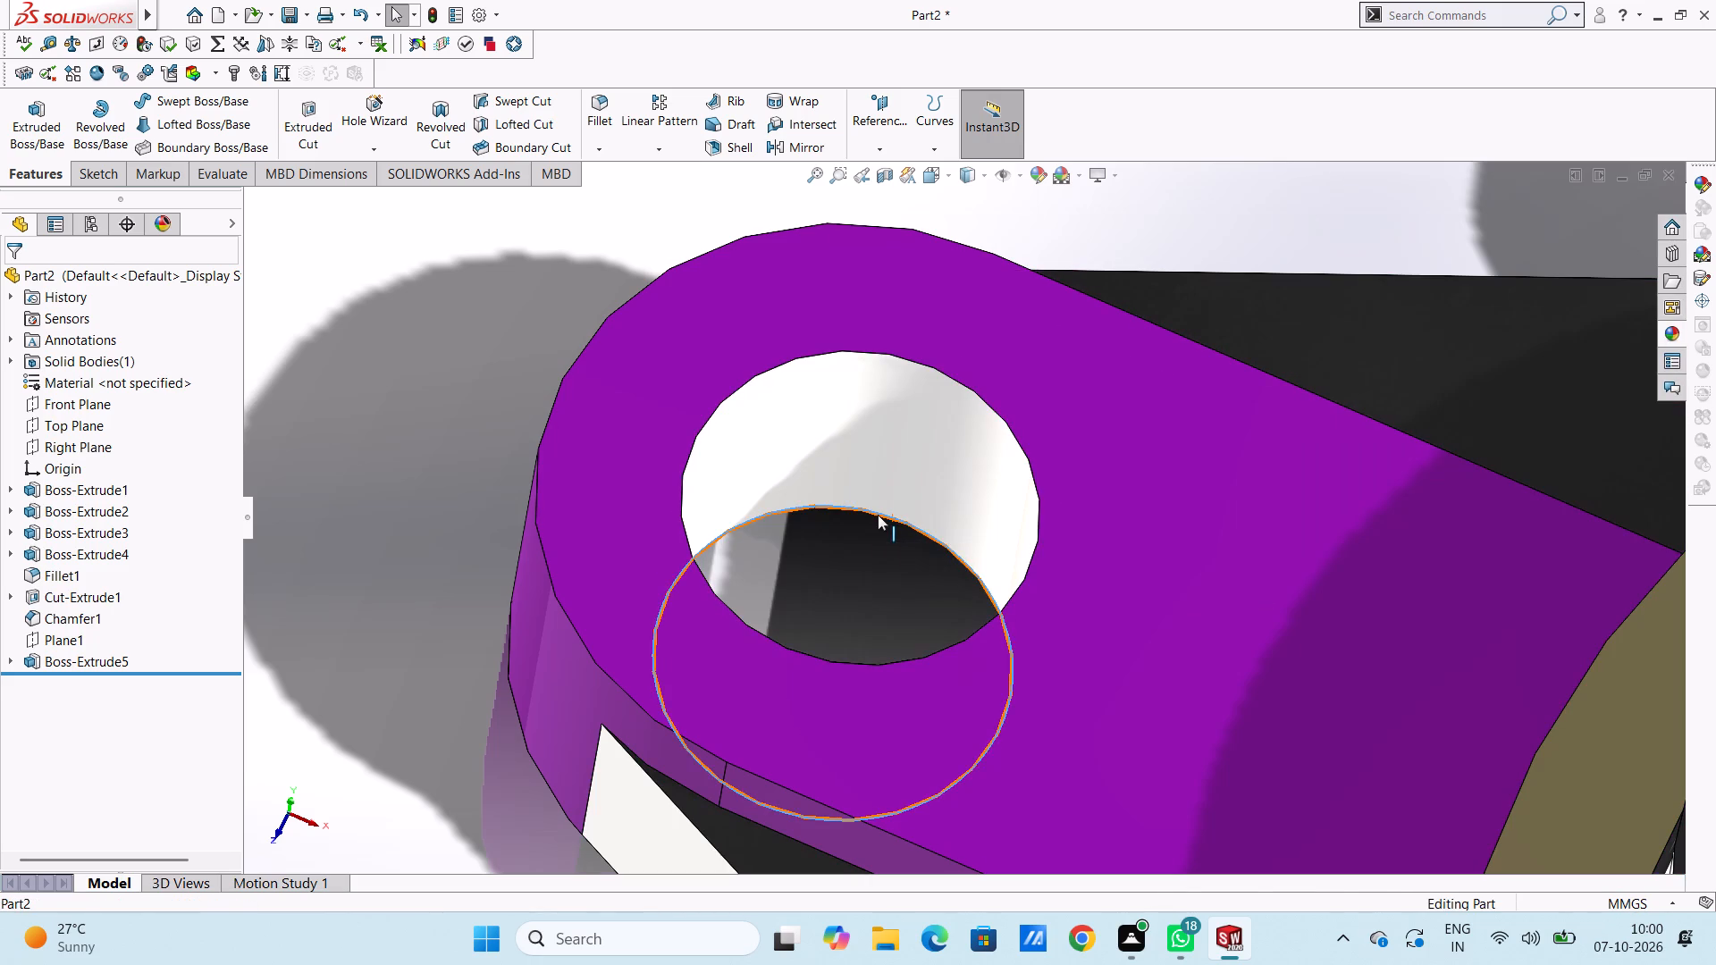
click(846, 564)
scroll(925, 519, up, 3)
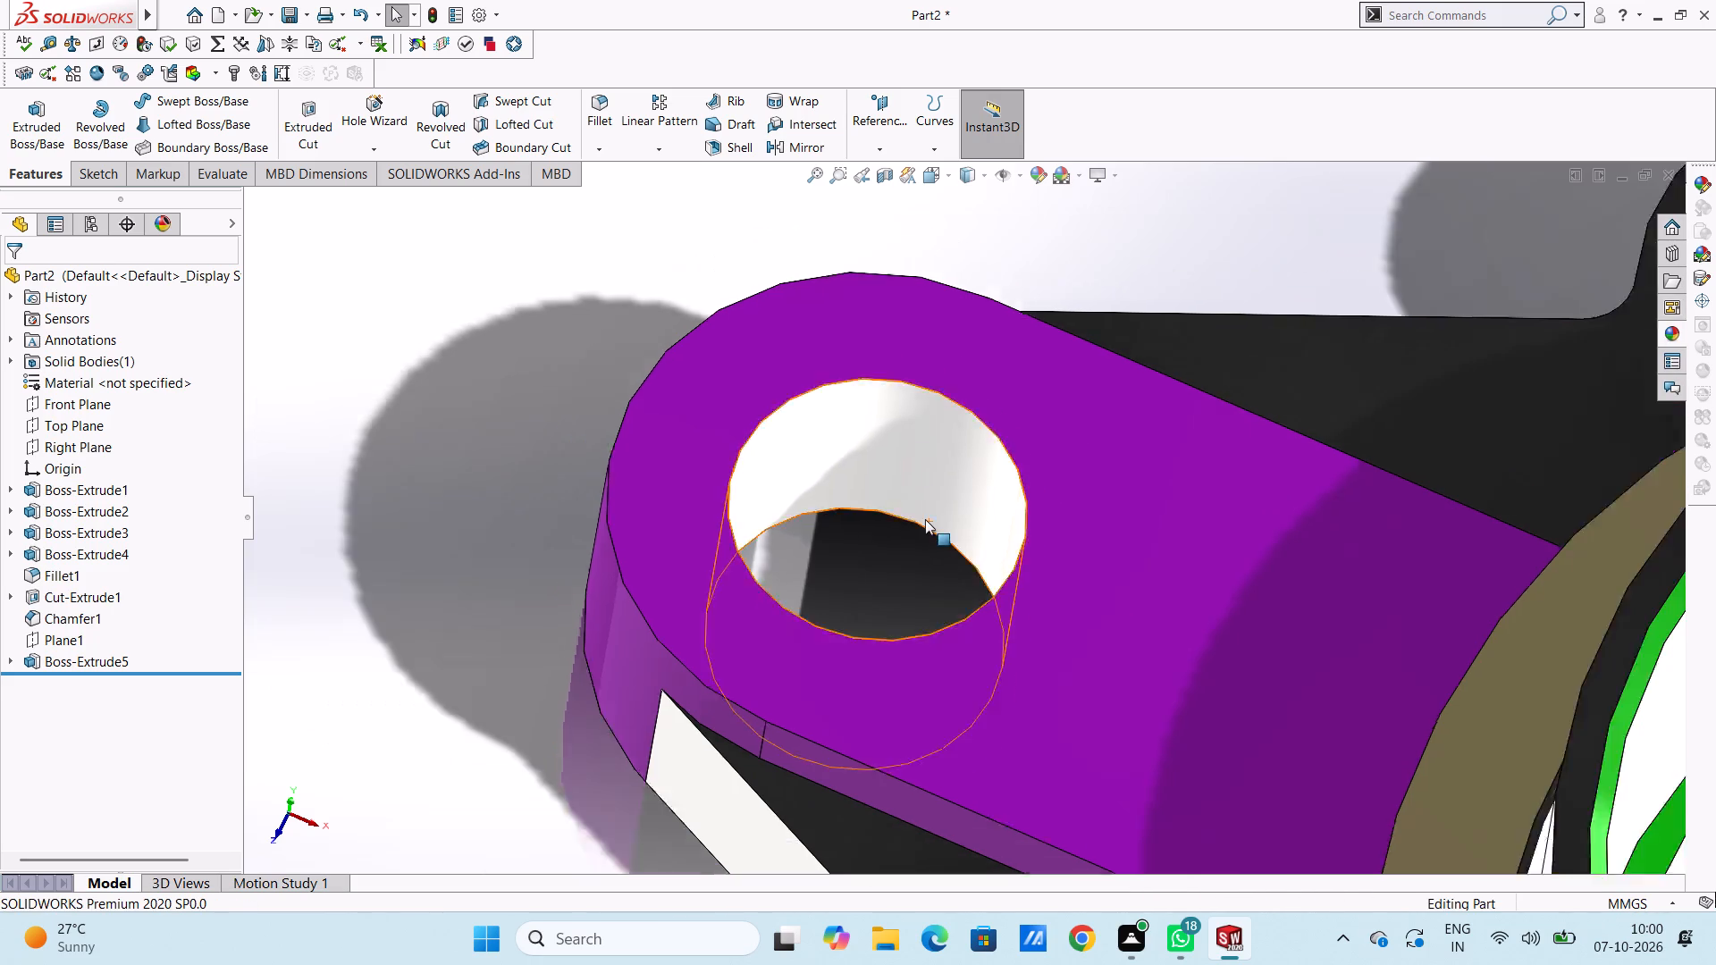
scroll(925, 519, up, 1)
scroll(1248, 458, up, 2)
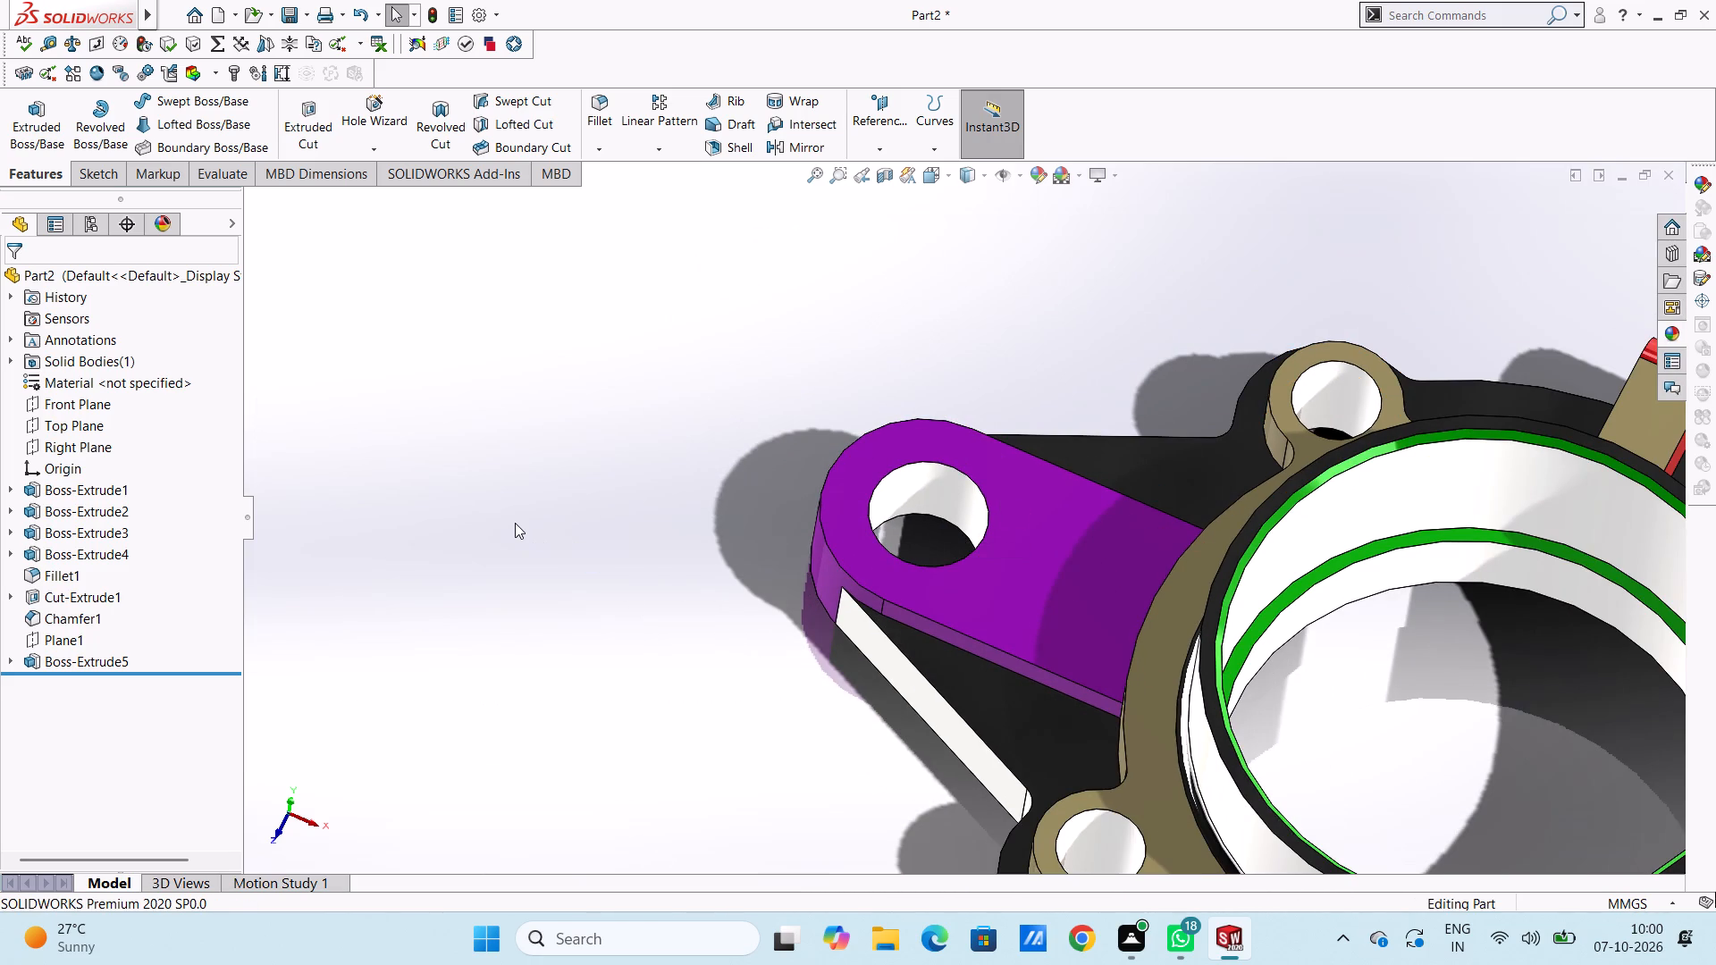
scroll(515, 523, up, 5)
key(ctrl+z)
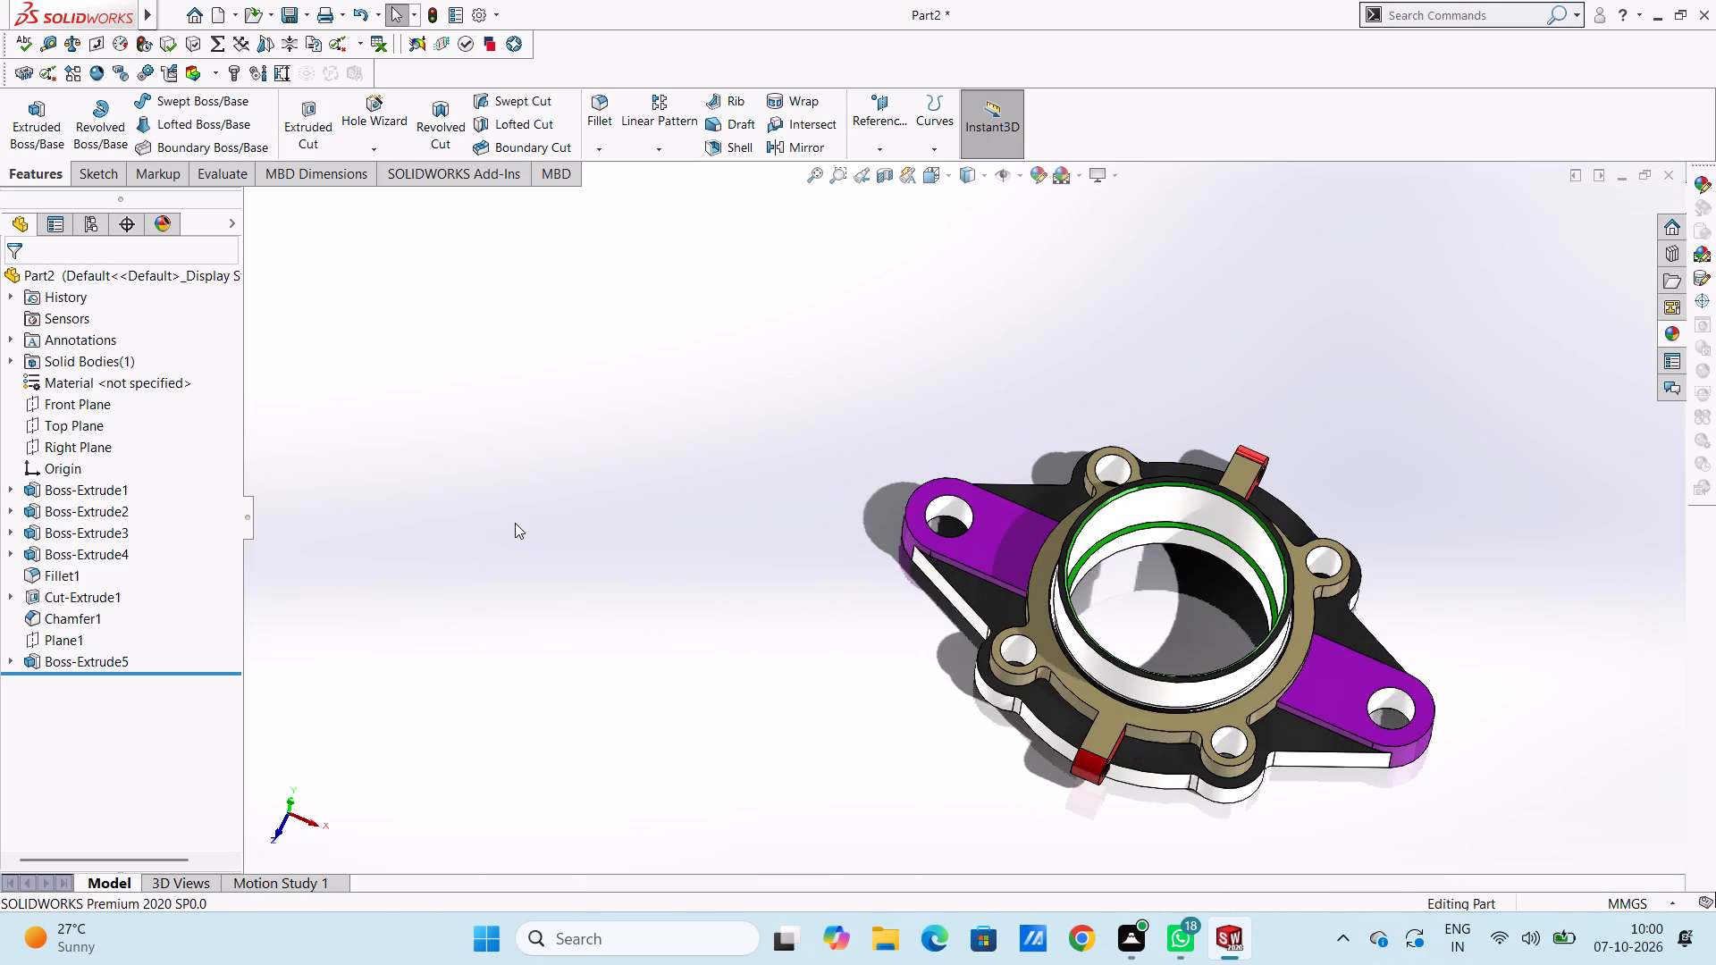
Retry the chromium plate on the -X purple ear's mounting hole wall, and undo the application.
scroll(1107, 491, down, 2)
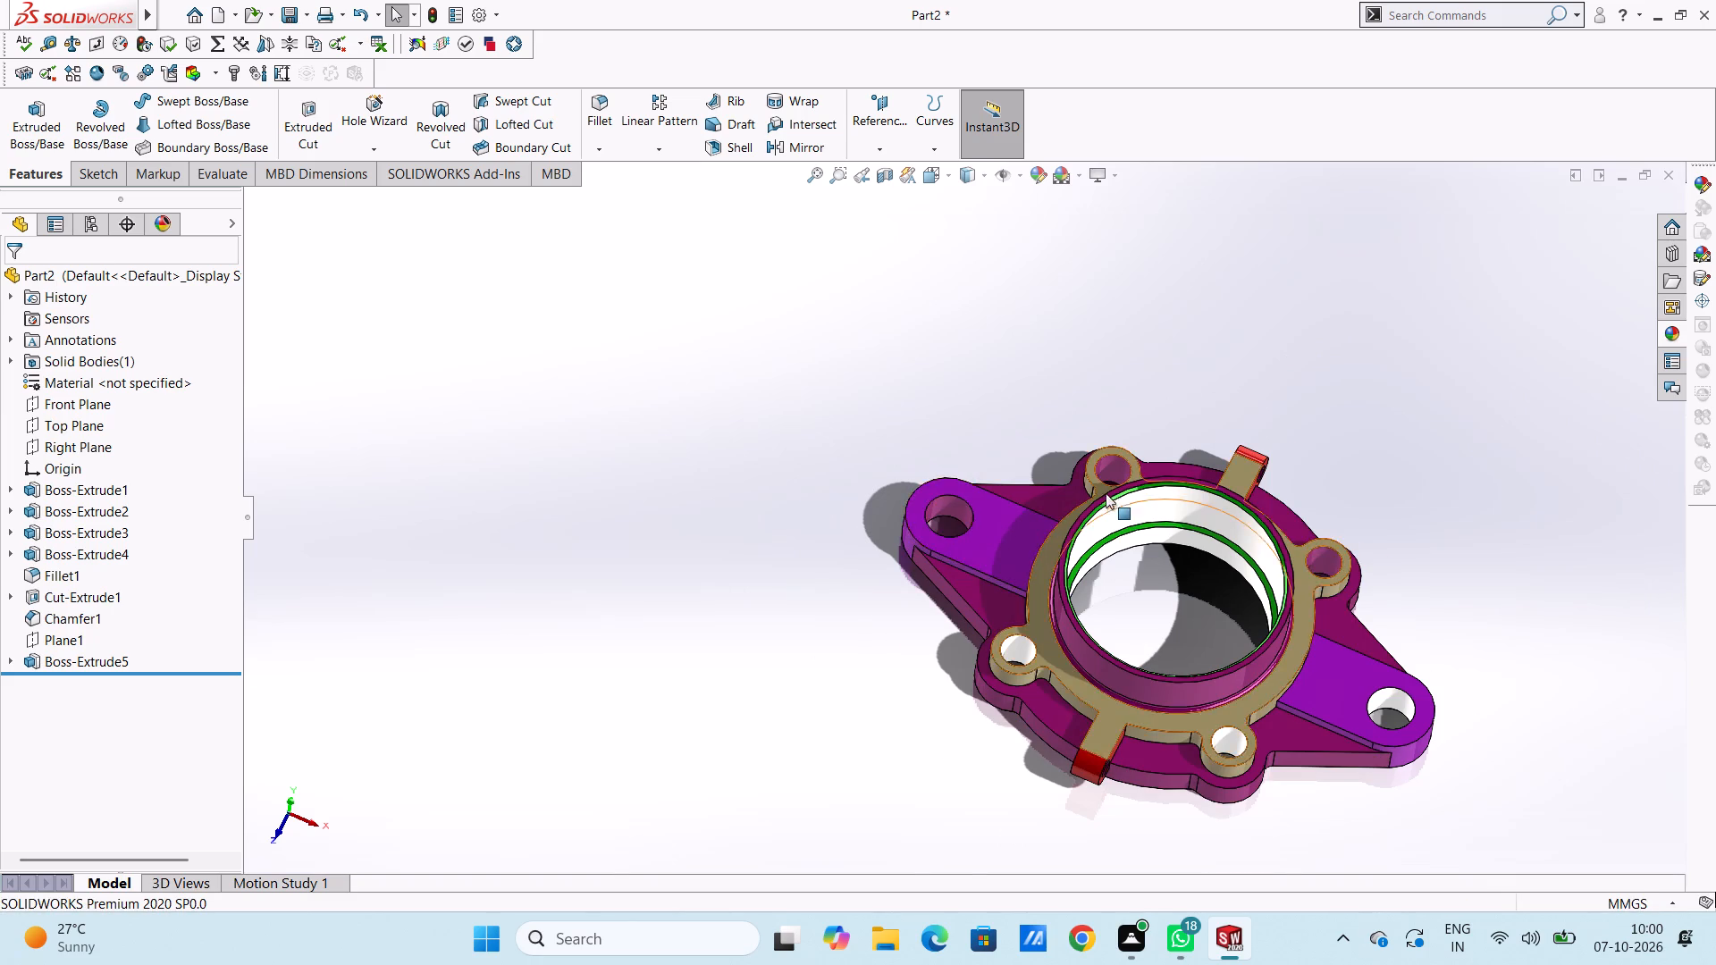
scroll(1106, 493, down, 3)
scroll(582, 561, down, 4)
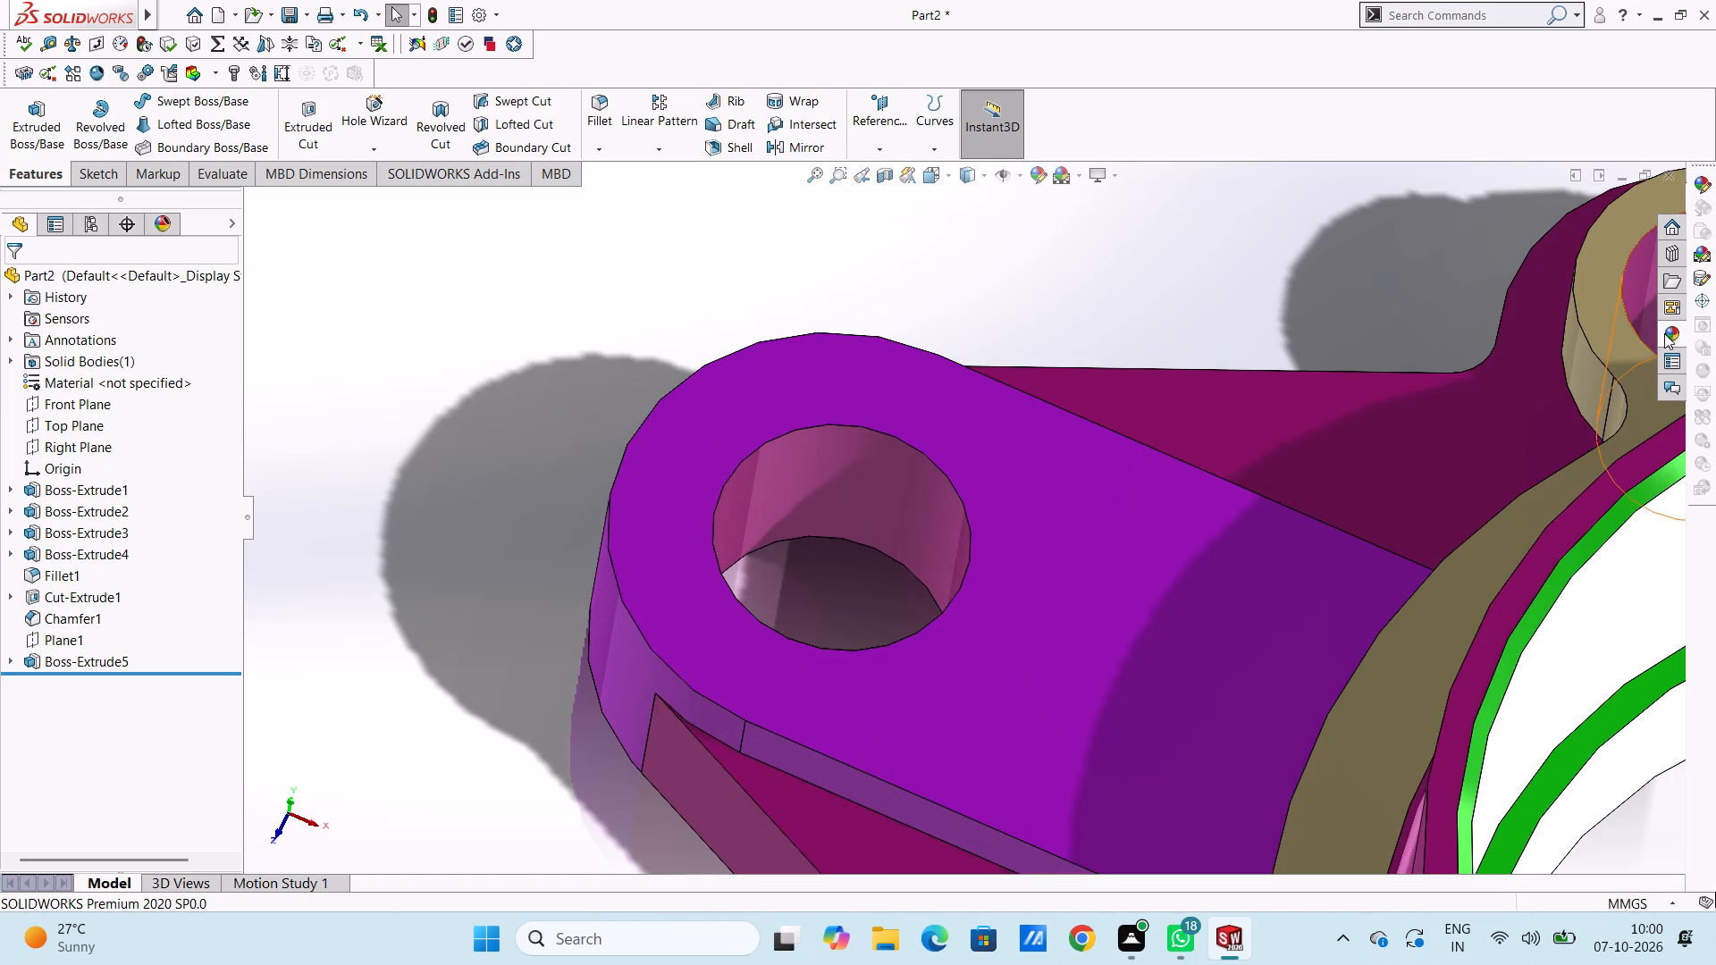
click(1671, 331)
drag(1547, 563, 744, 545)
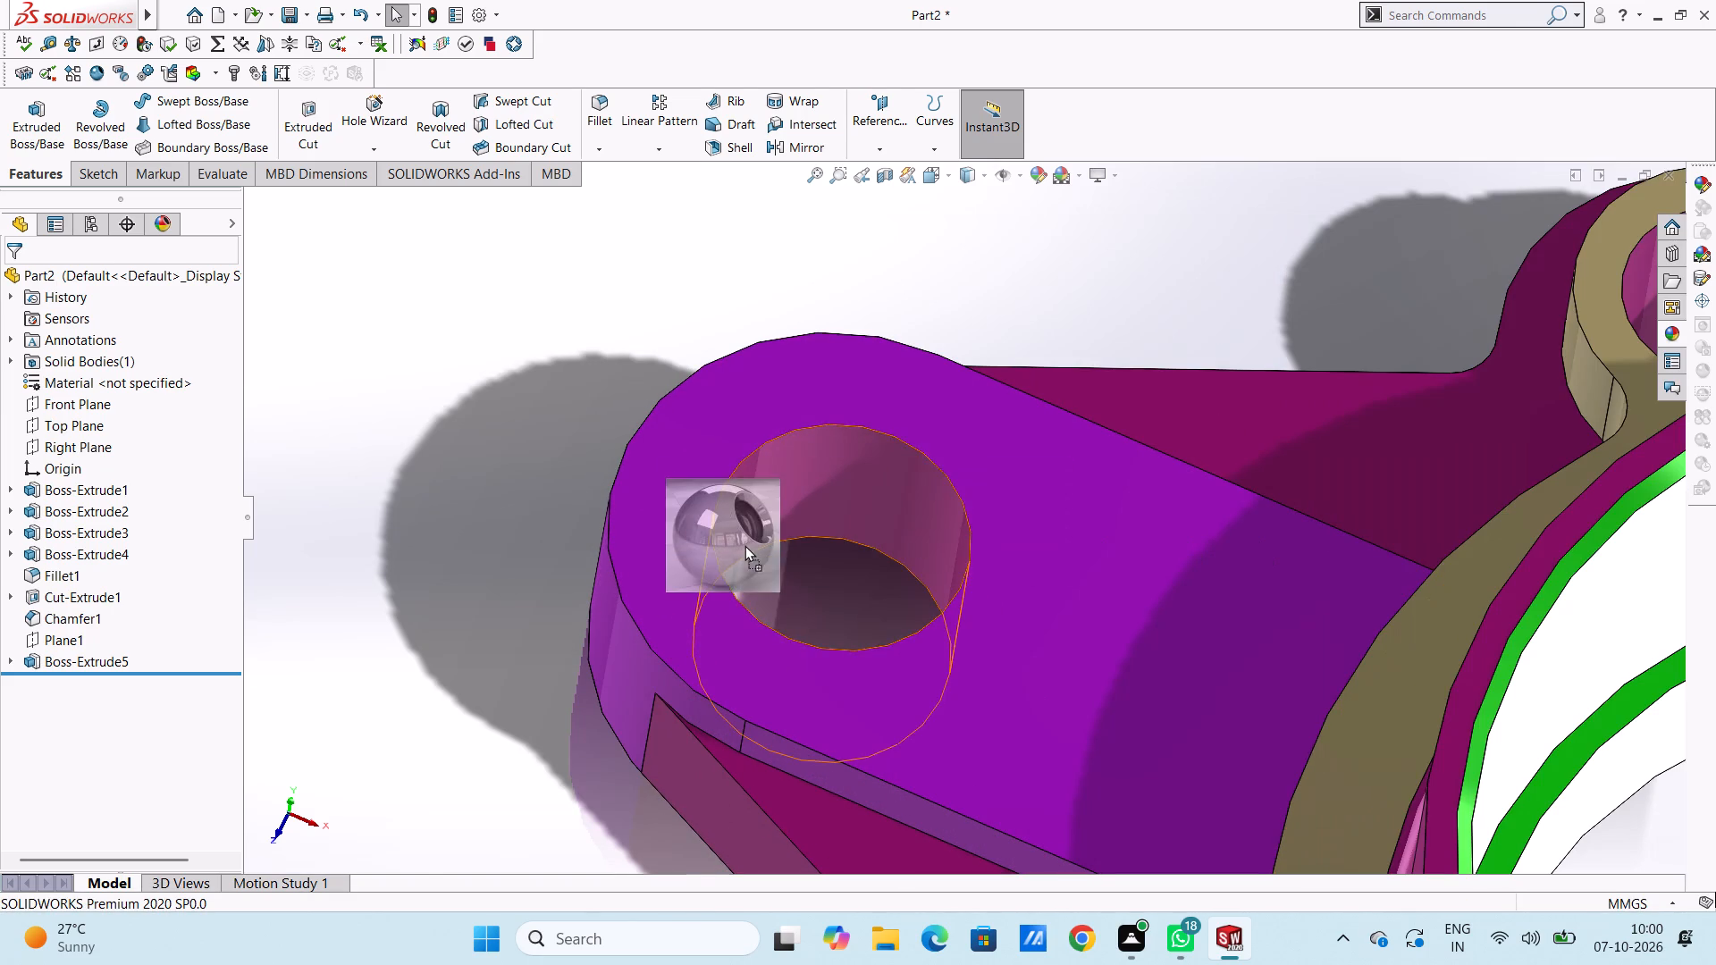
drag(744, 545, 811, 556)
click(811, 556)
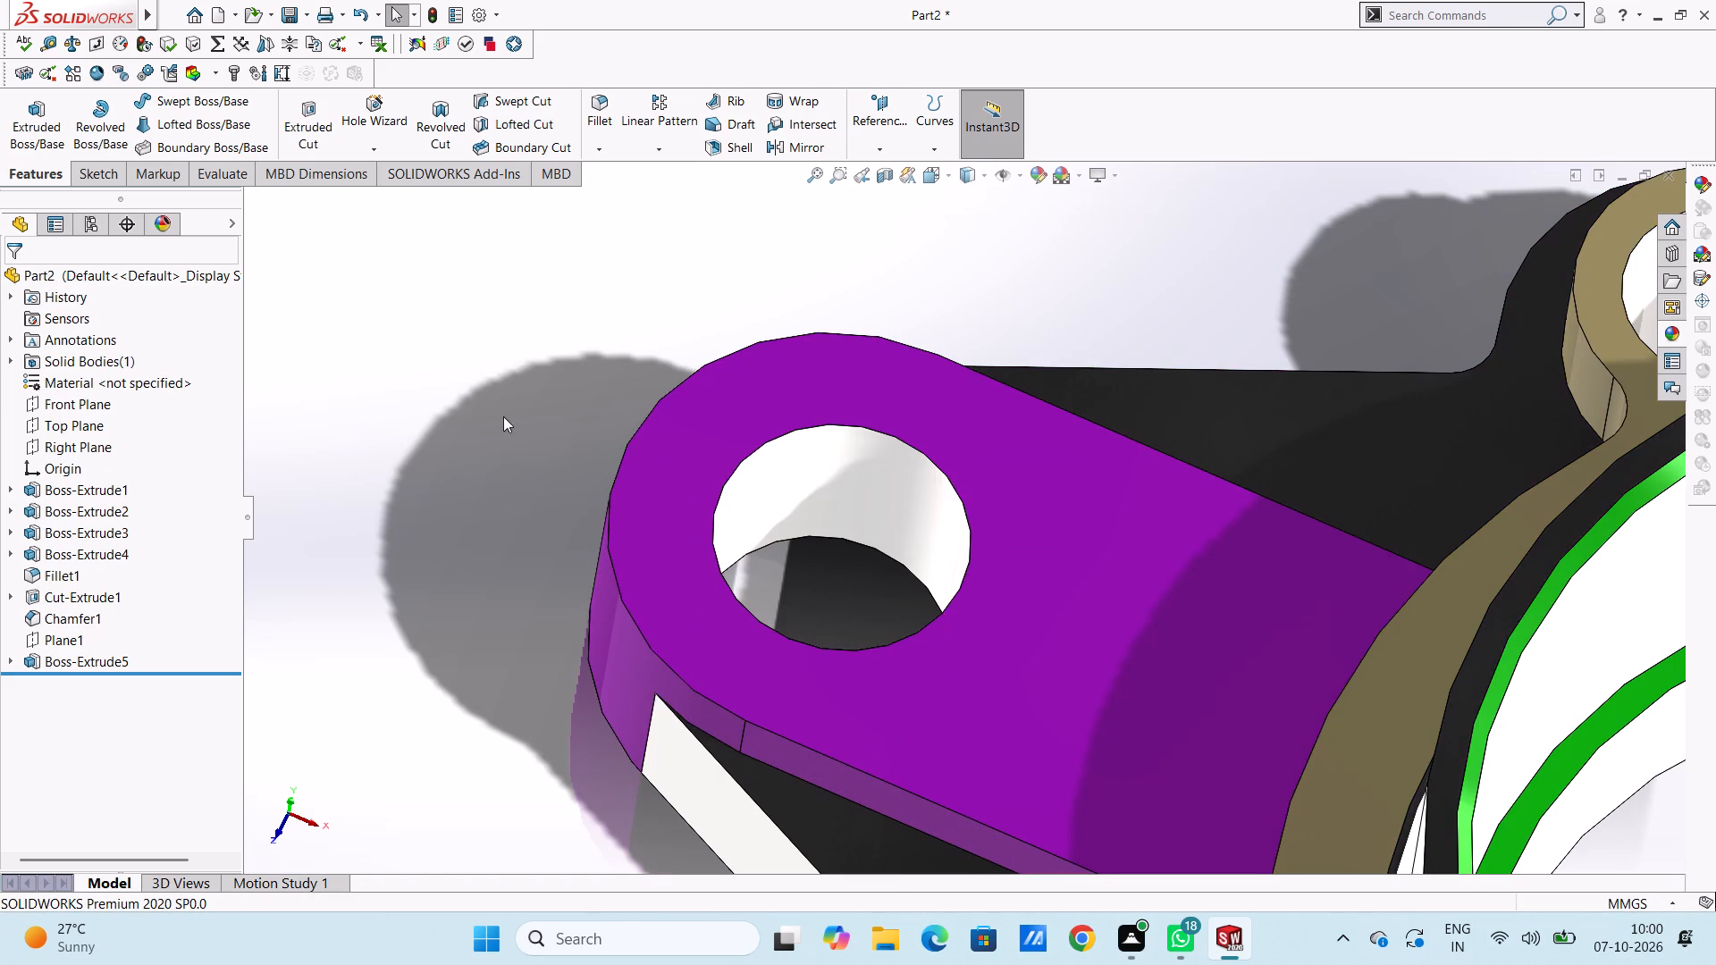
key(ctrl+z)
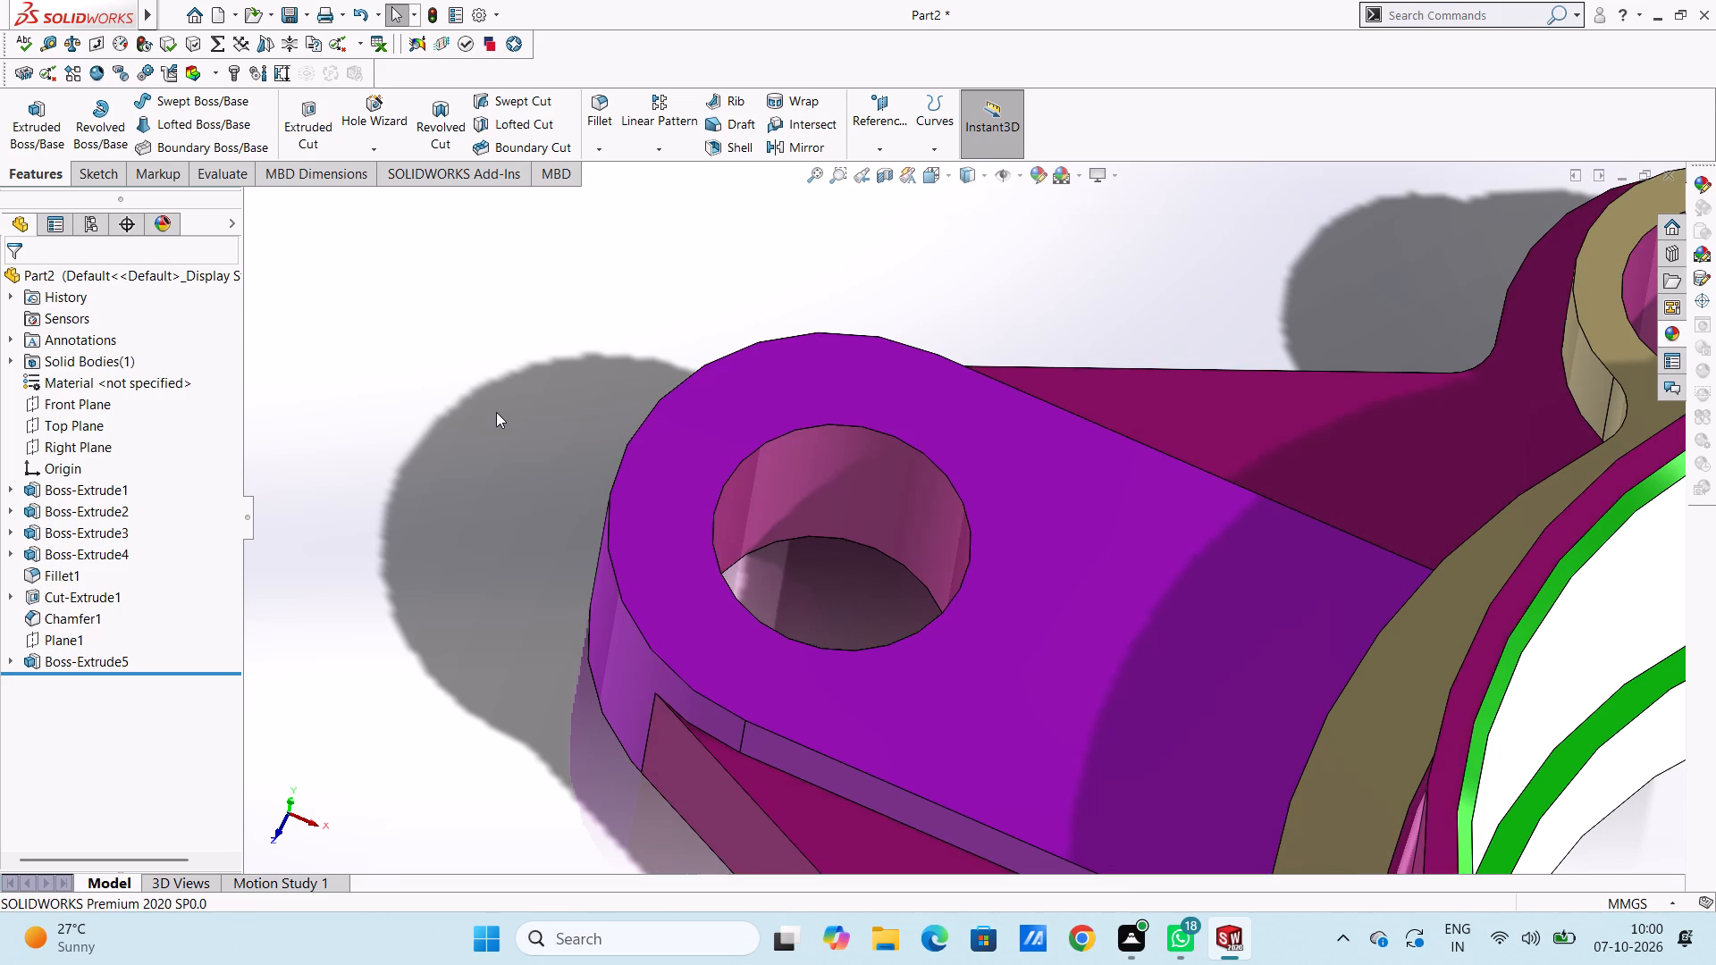
Apply chromium plate to the wall of the mounting hole in the -X purple ear, face only.
click(1670, 329)
scroll(825, 532, down, 5)
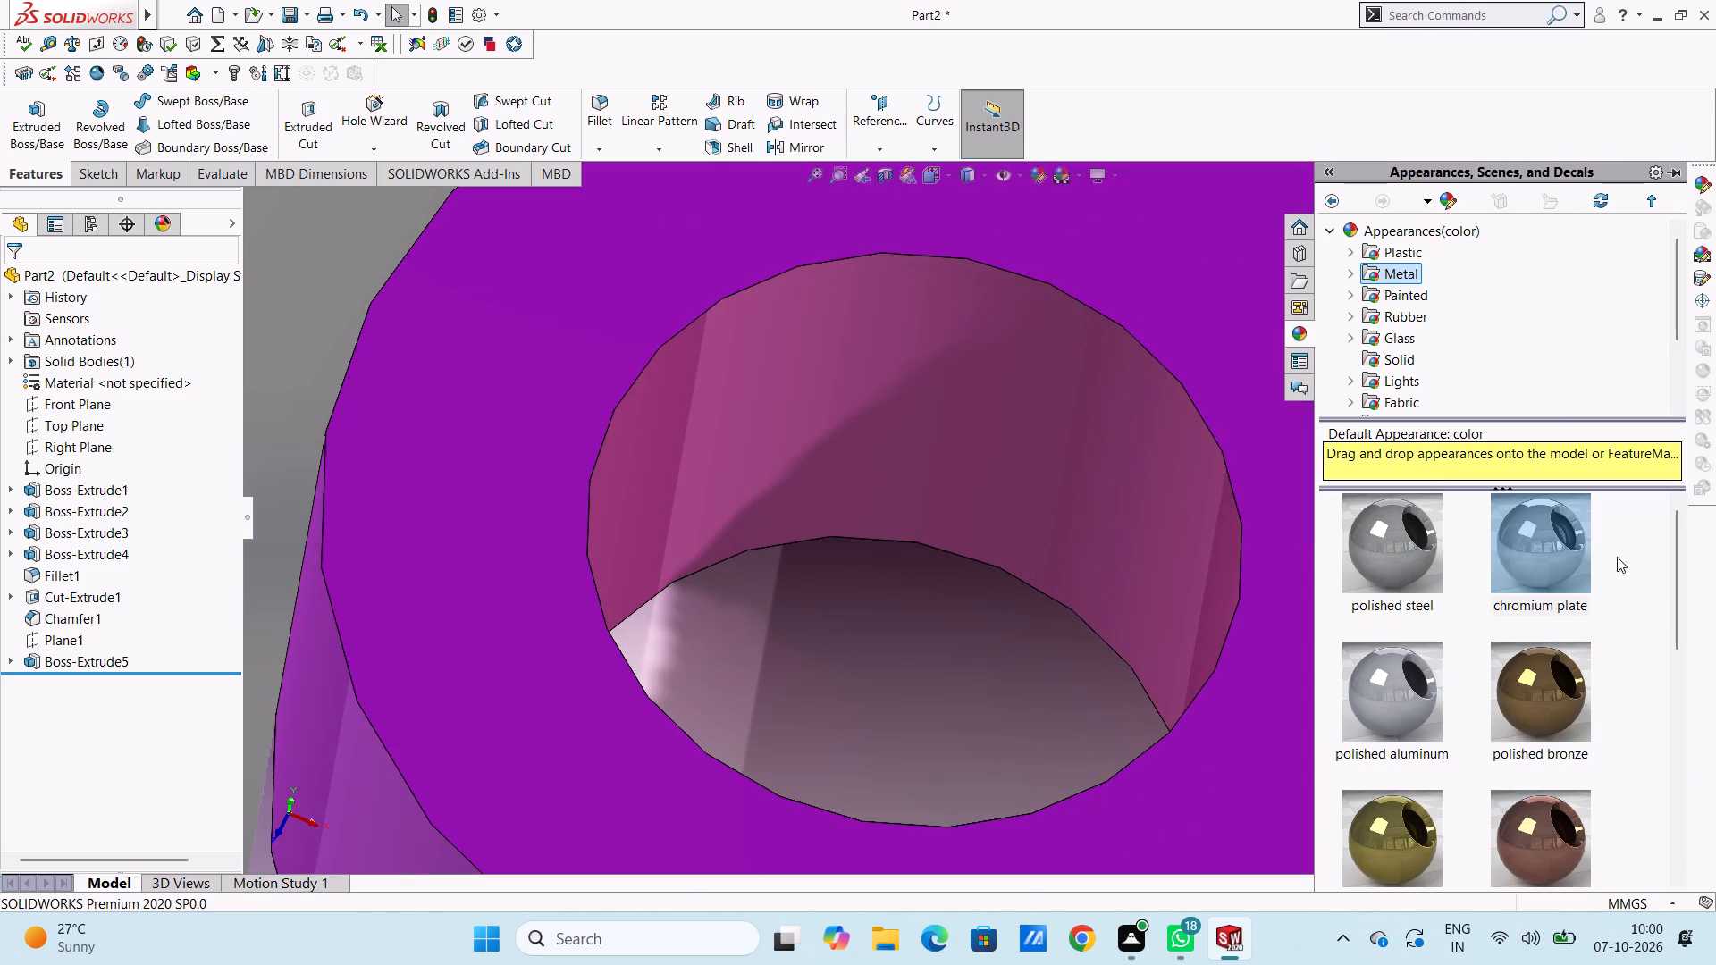
drag(1560, 549, 1071, 509)
click(1071, 509)
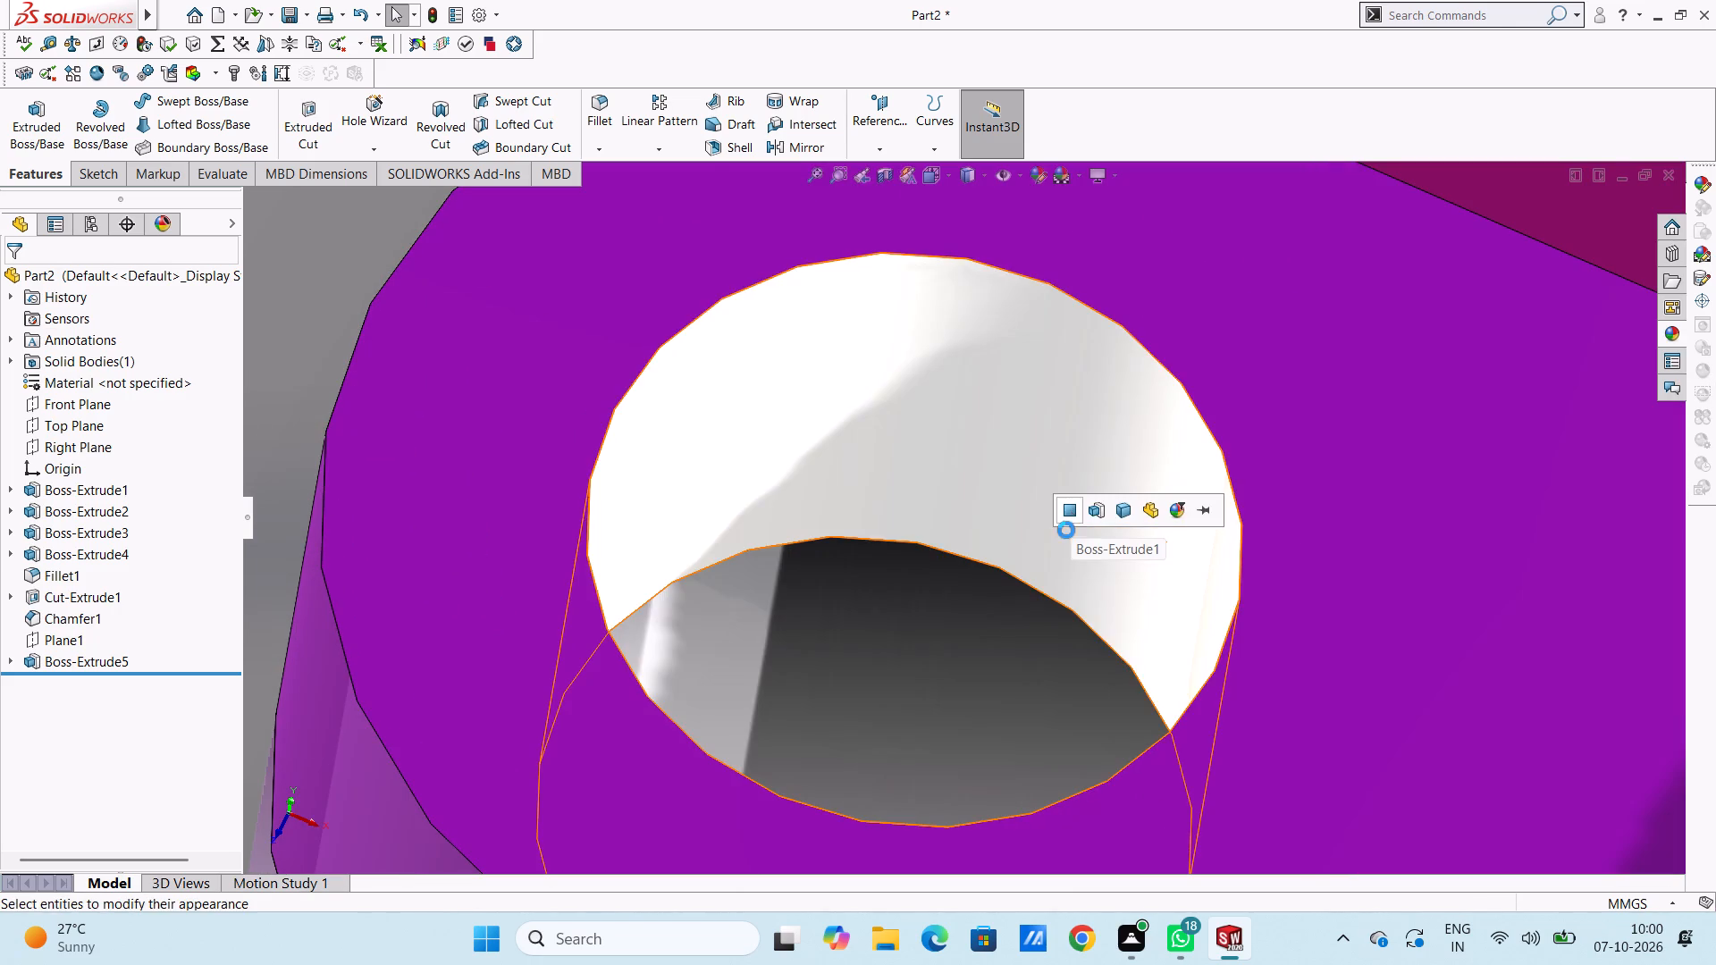
Apply chromium plate to the wall of the ring boss hole between the -Z lug and the -X ear, face only.
scroll(1058, 575, up, 12)
scroll(1344, 499, down, 5)
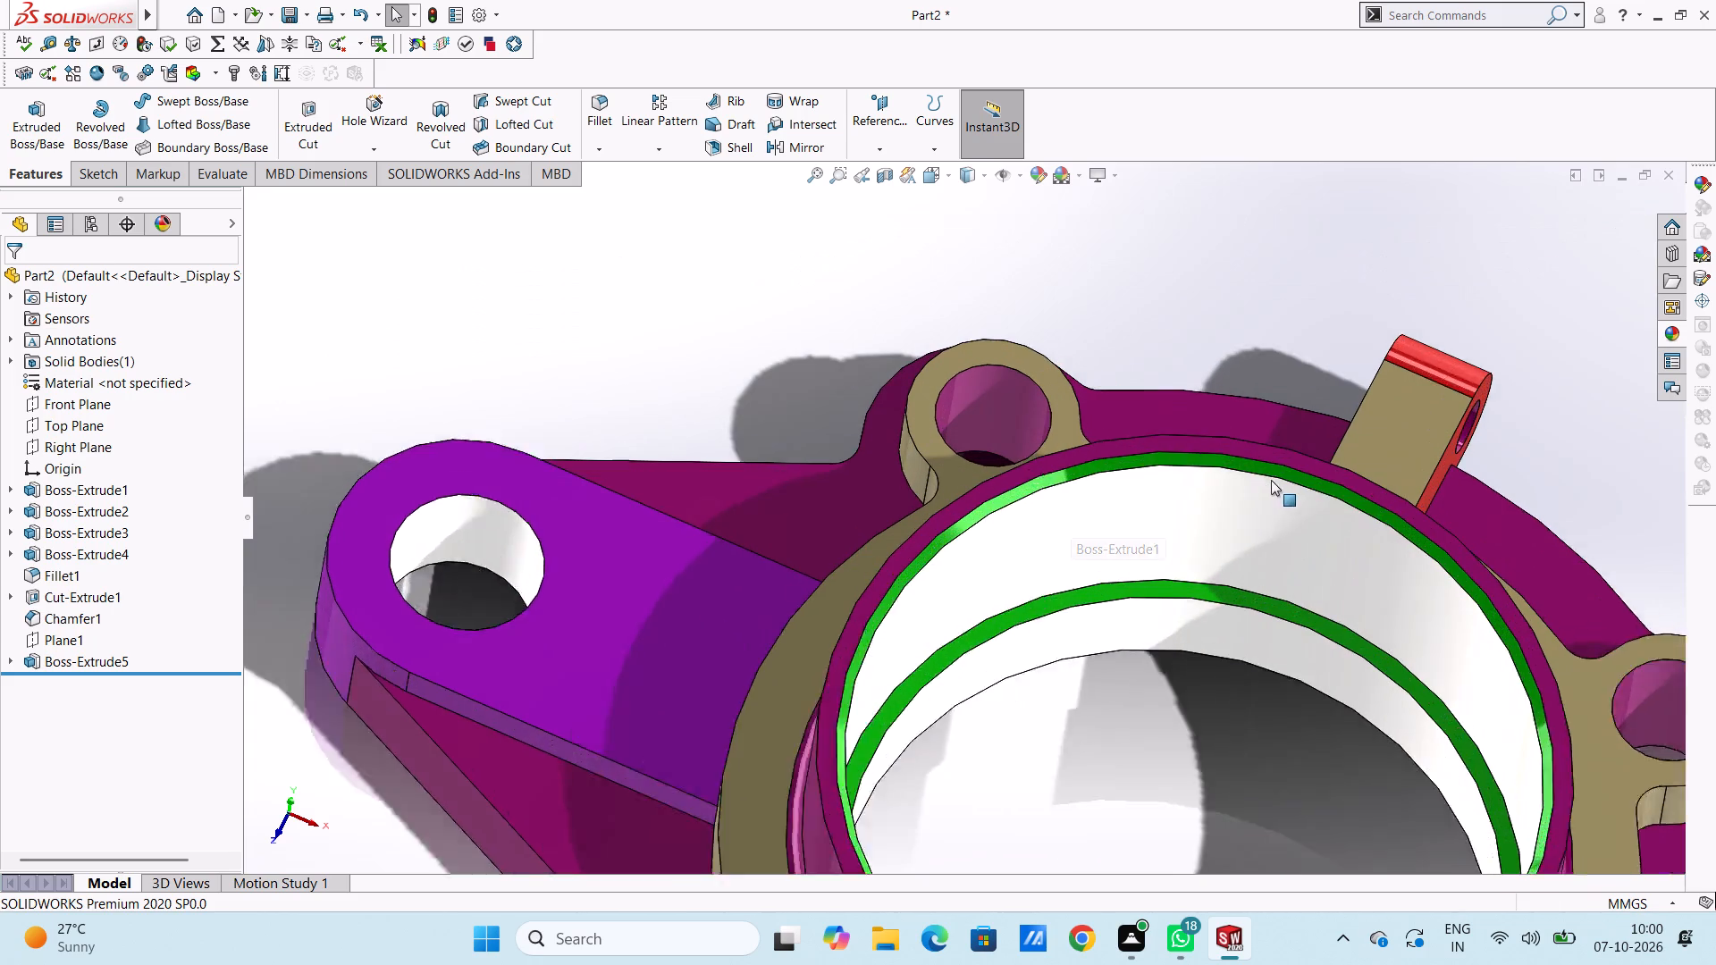
scroll(836, 415, down, 4)
click(1674, 334)
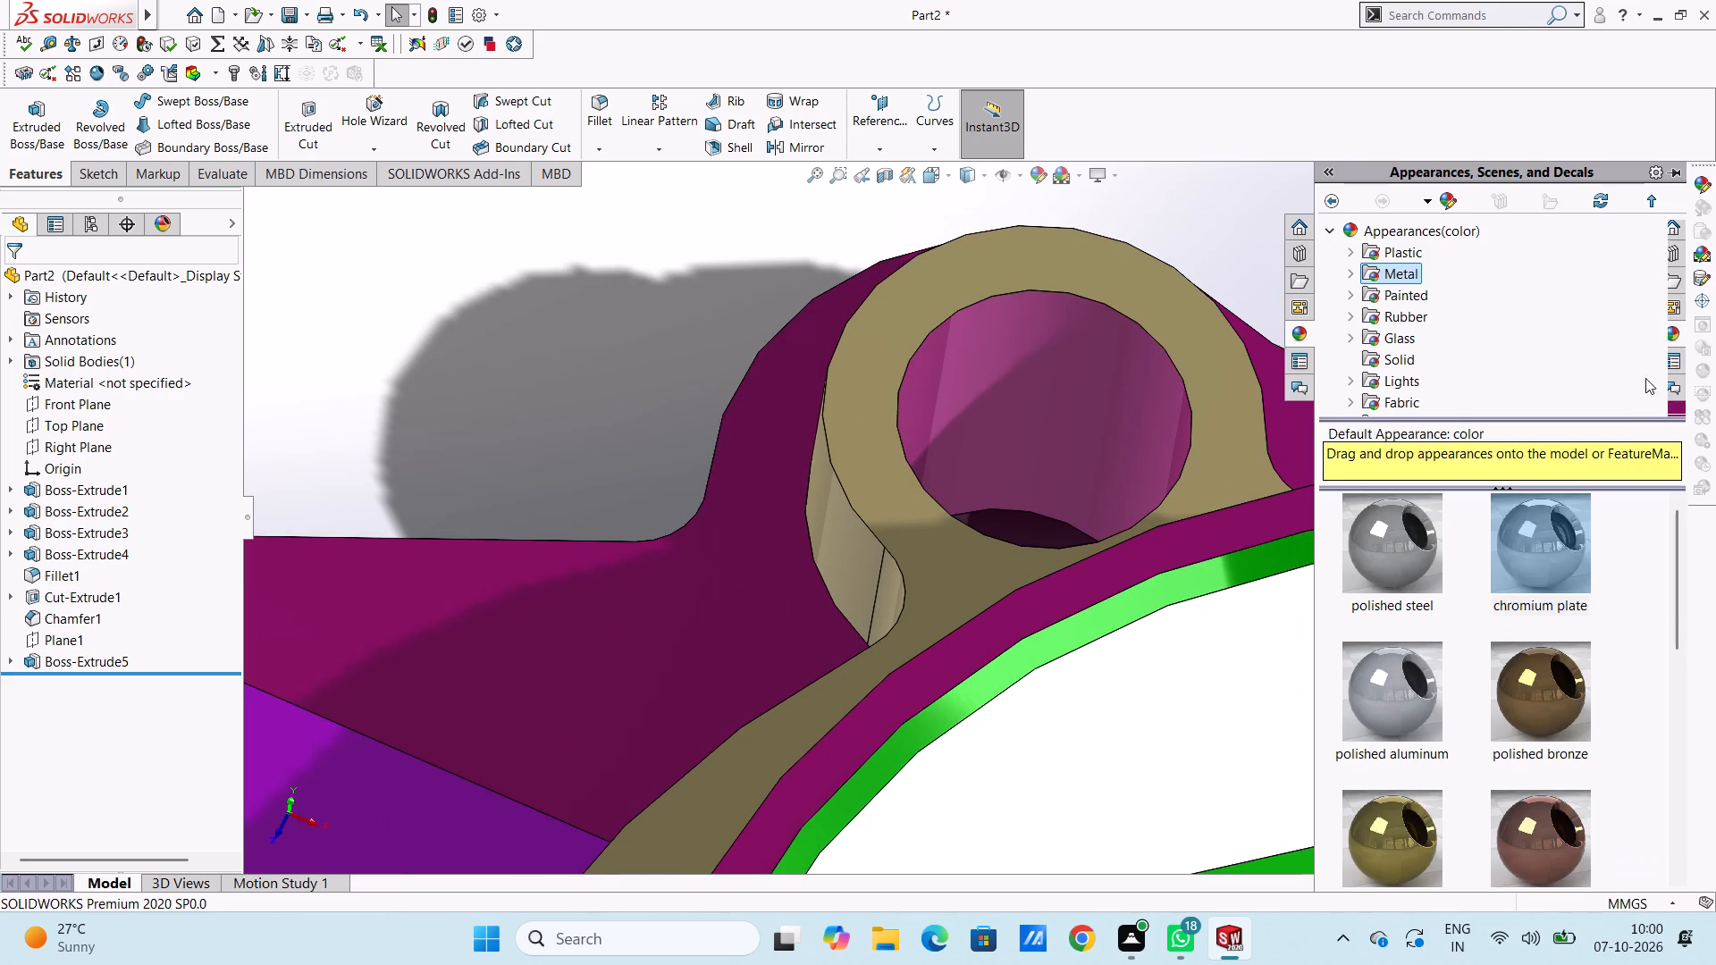
drag(1549, 538, 1009, 349)
click(1009, 349)
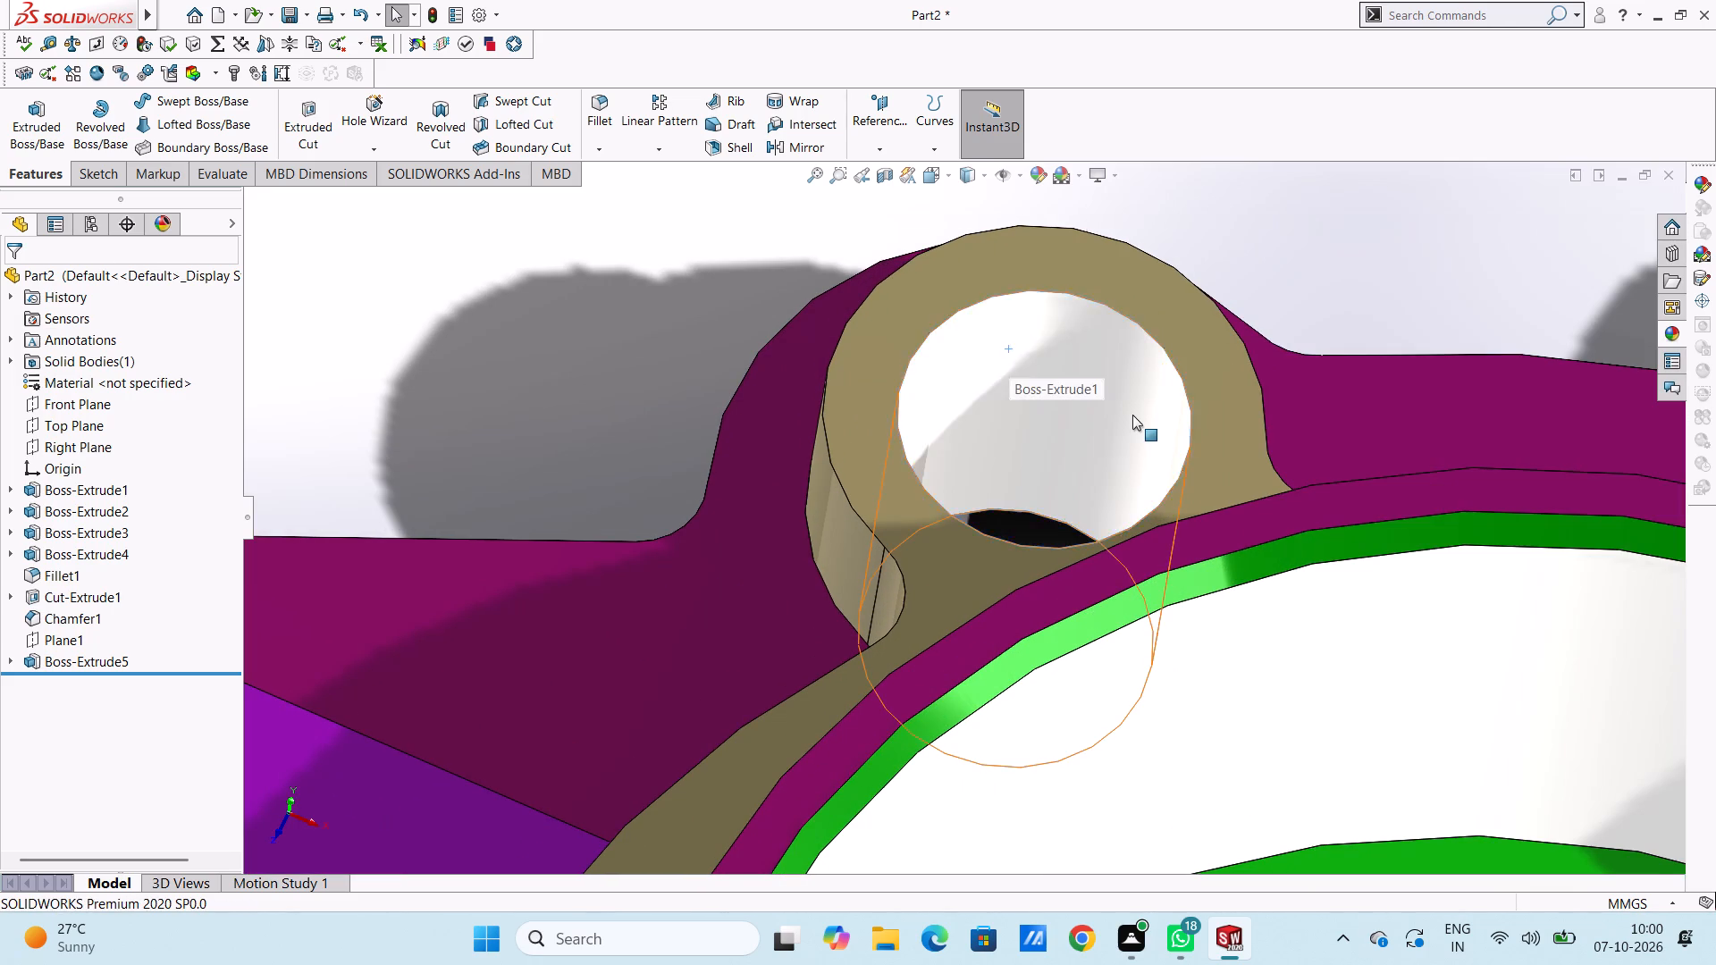
Apply chromium plate to the wall of the ring boss hole between the -Z lug and the +X ear, face only.
scroll(1129, 414, up, 8)
scroll(1232, 605, up, 5)
scroll(1112, 567, down, 5)
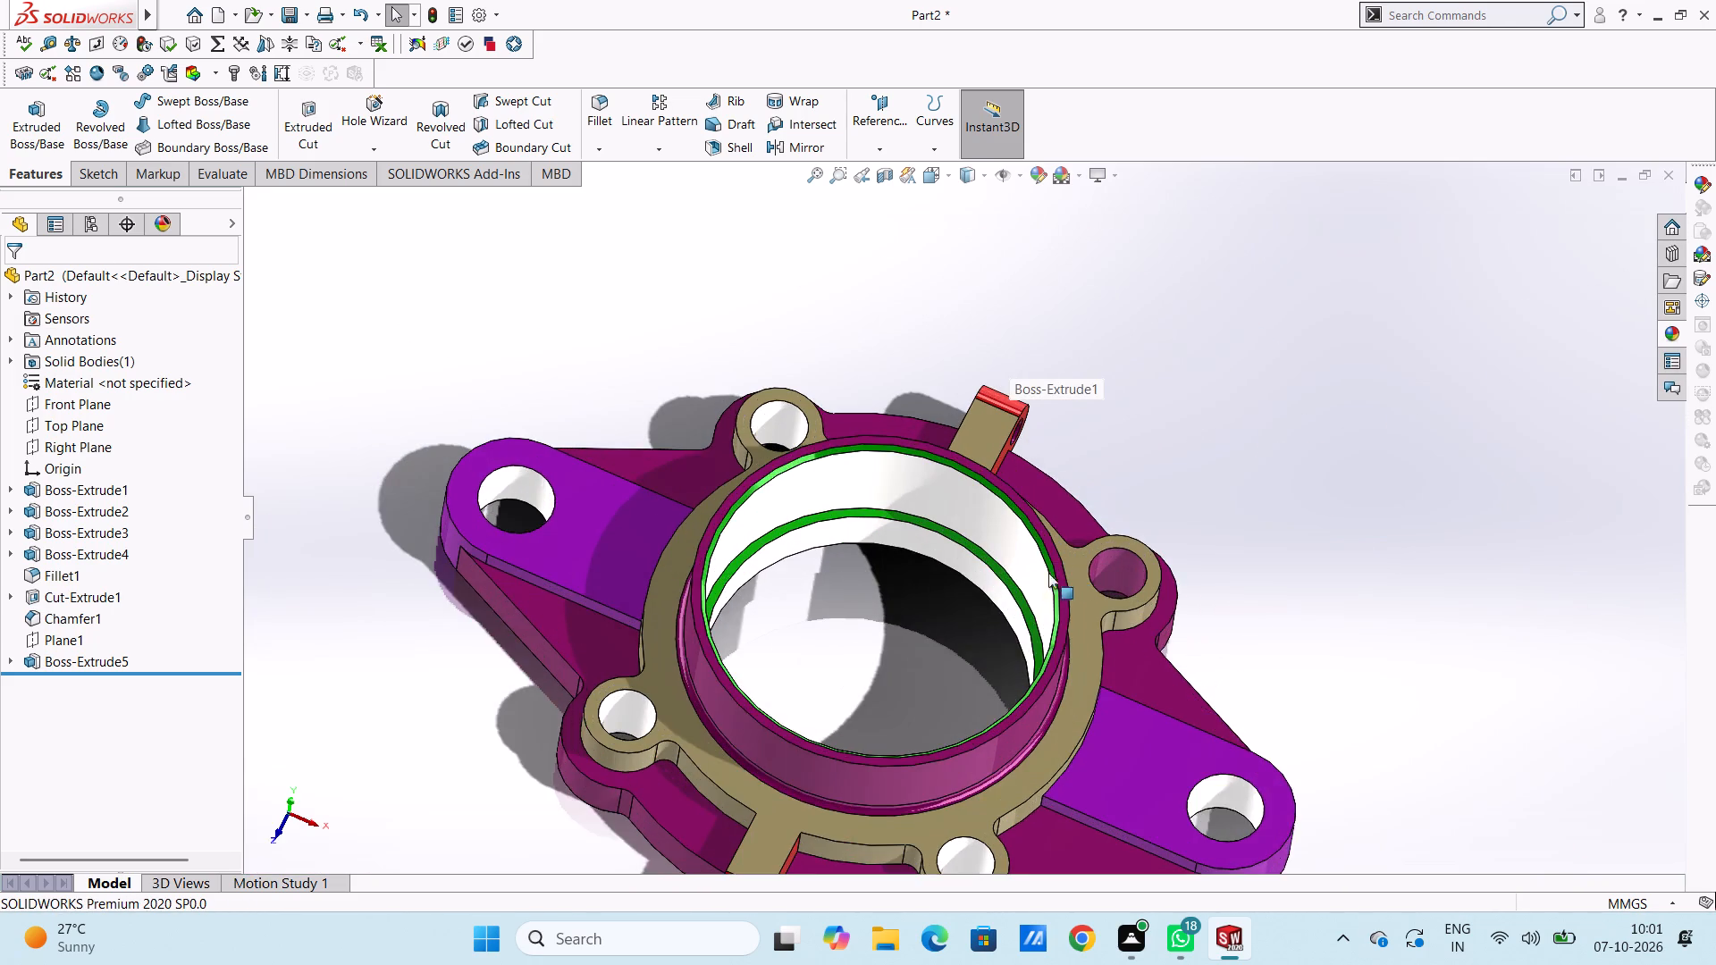
scroll(1046, 577, down, 5)
scroll(1144, 479, down, 3)
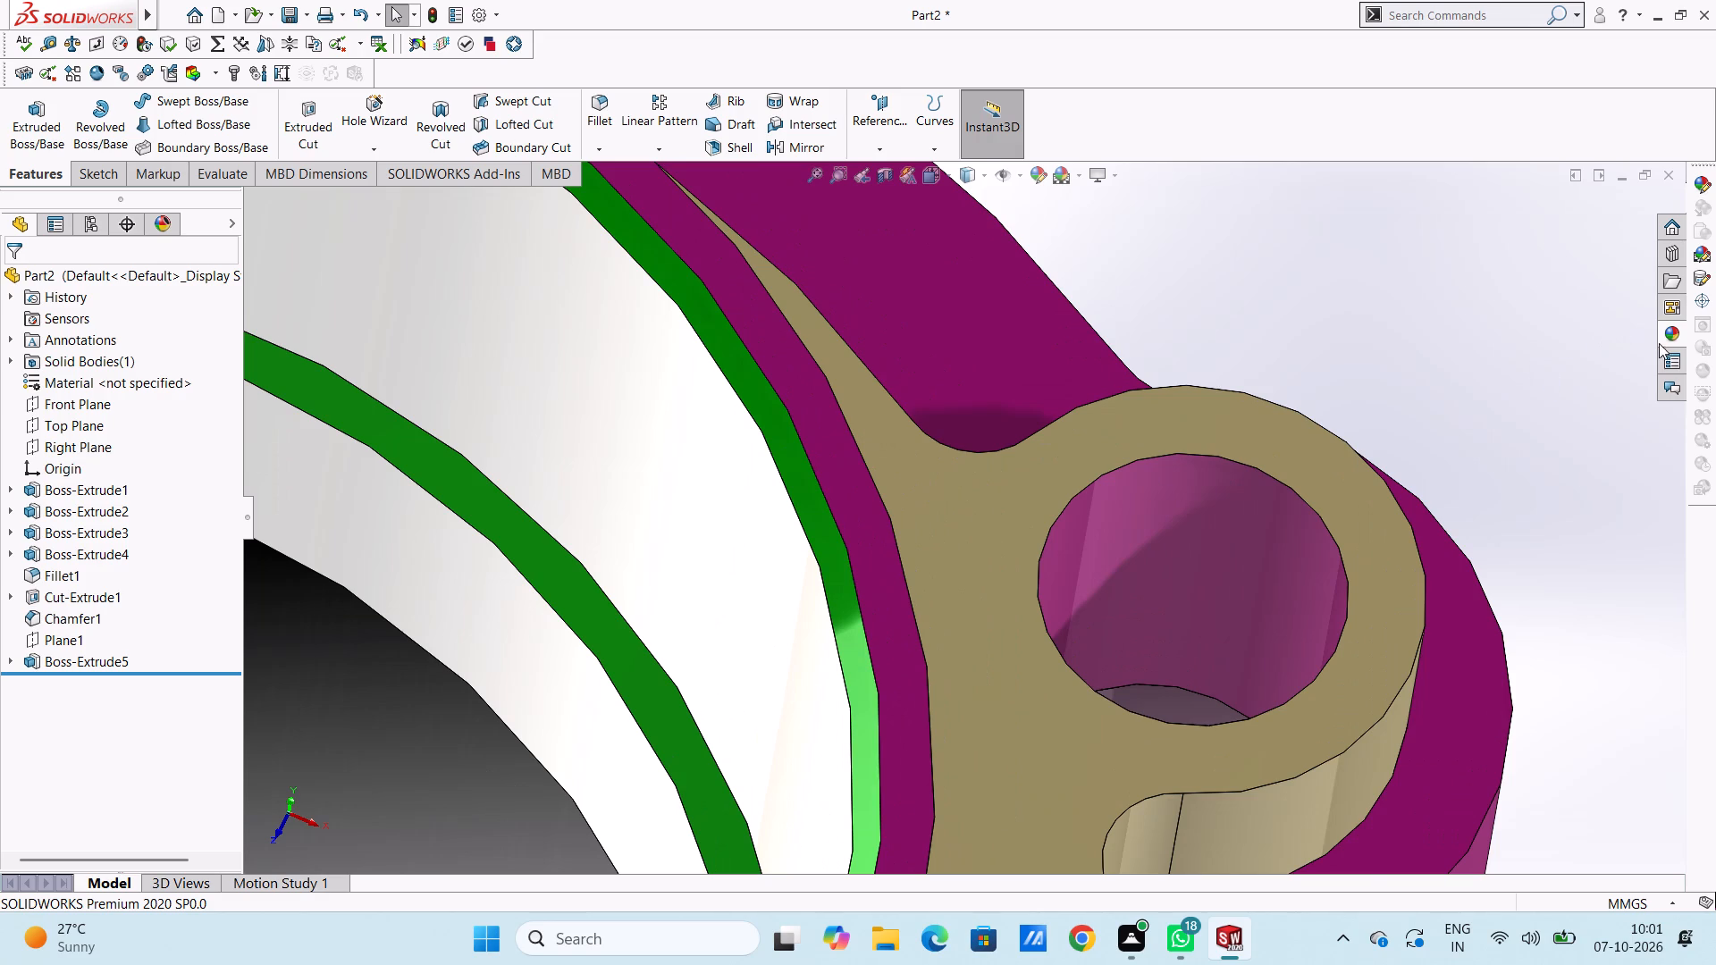
click(1672, 335)
drag(1556, 529, 1251, 566)
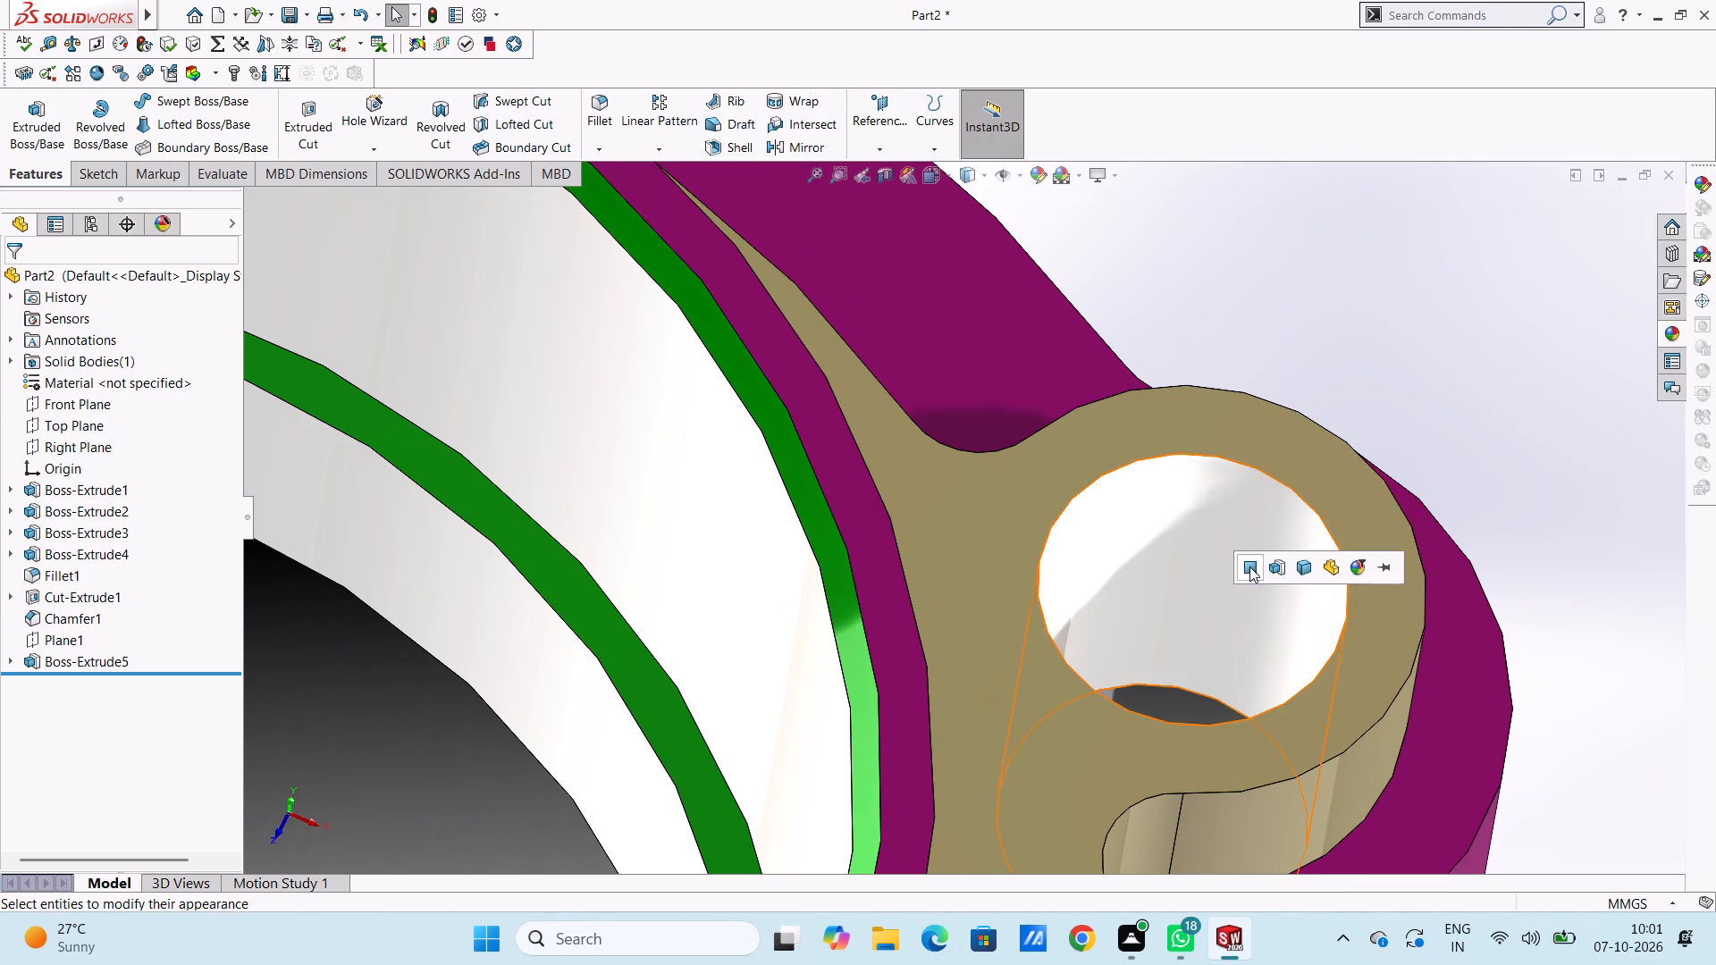
click(1249, 566)
Apply chromium plate to the wall of the small cross hole in the -Z red lug, face only.
scroll(1182, 394, up, 5)
scroll(1001, 315, up, 4)
middle_drag(1199, 436, 1107, 407)
scroll(986, 420, down, 11)
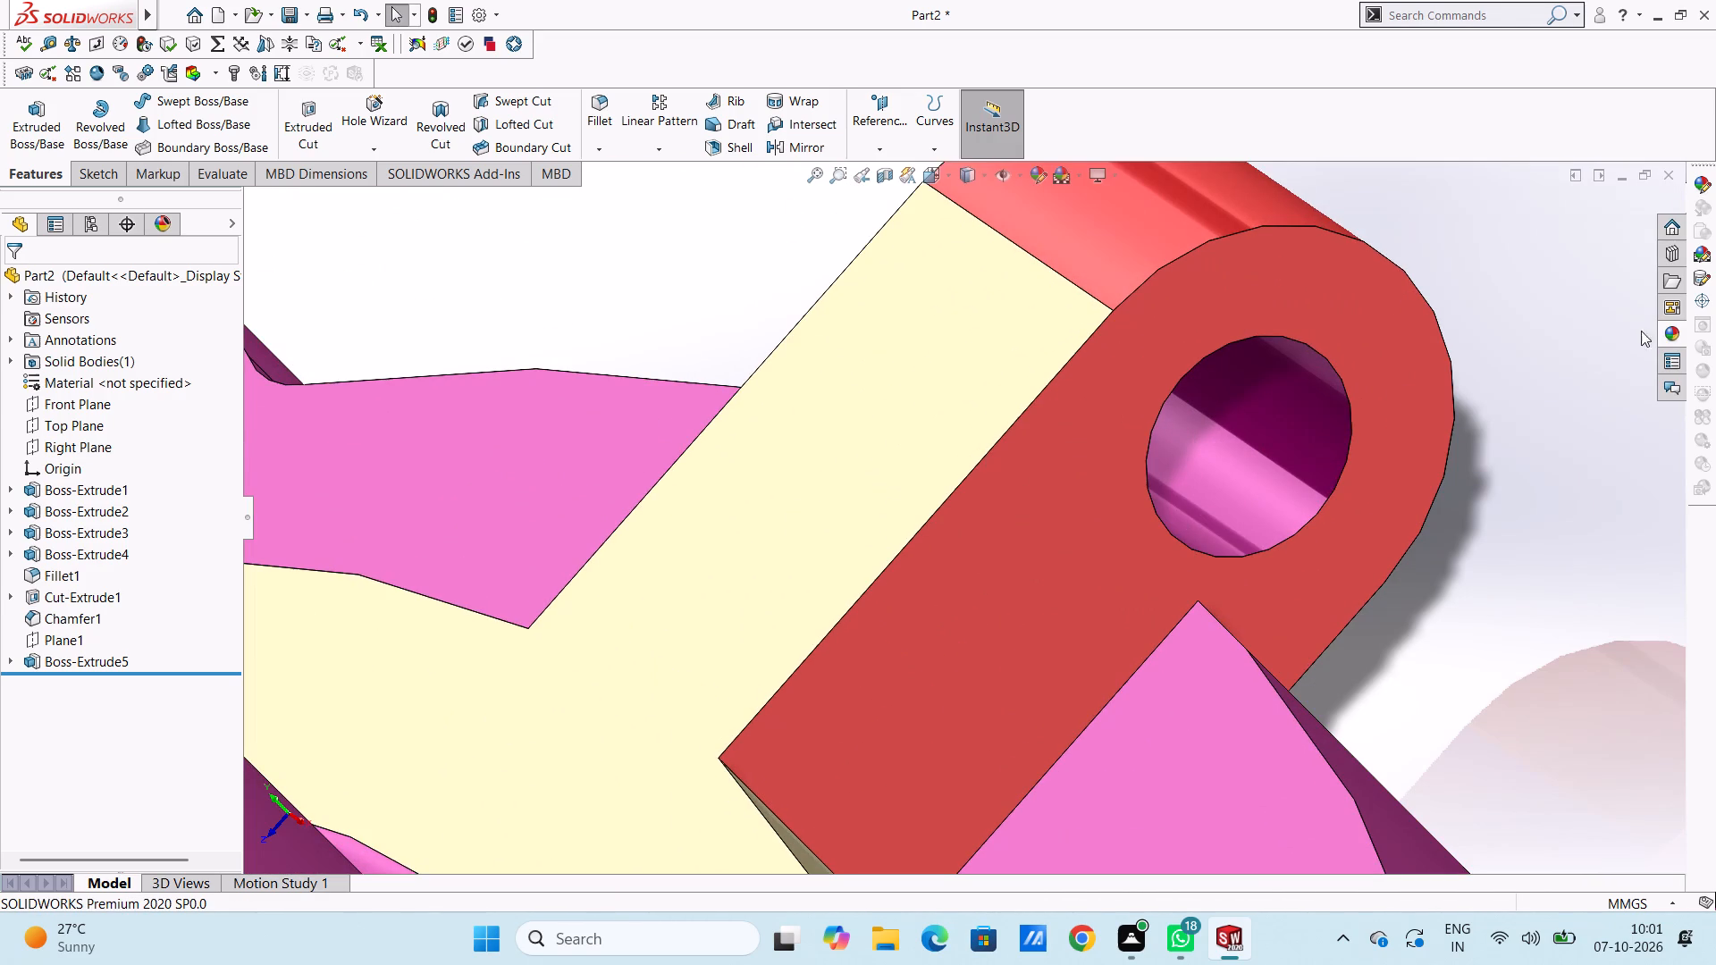
click(1670, 332)
drag(1562, 566, 1270, 466)
click(1270, 466)
Apply chromium plate to the wall of the small cross hole in the +Z red lug, face only.
scroll(1411, 545, up, 10)
scroll(1283, 545, up, 4)
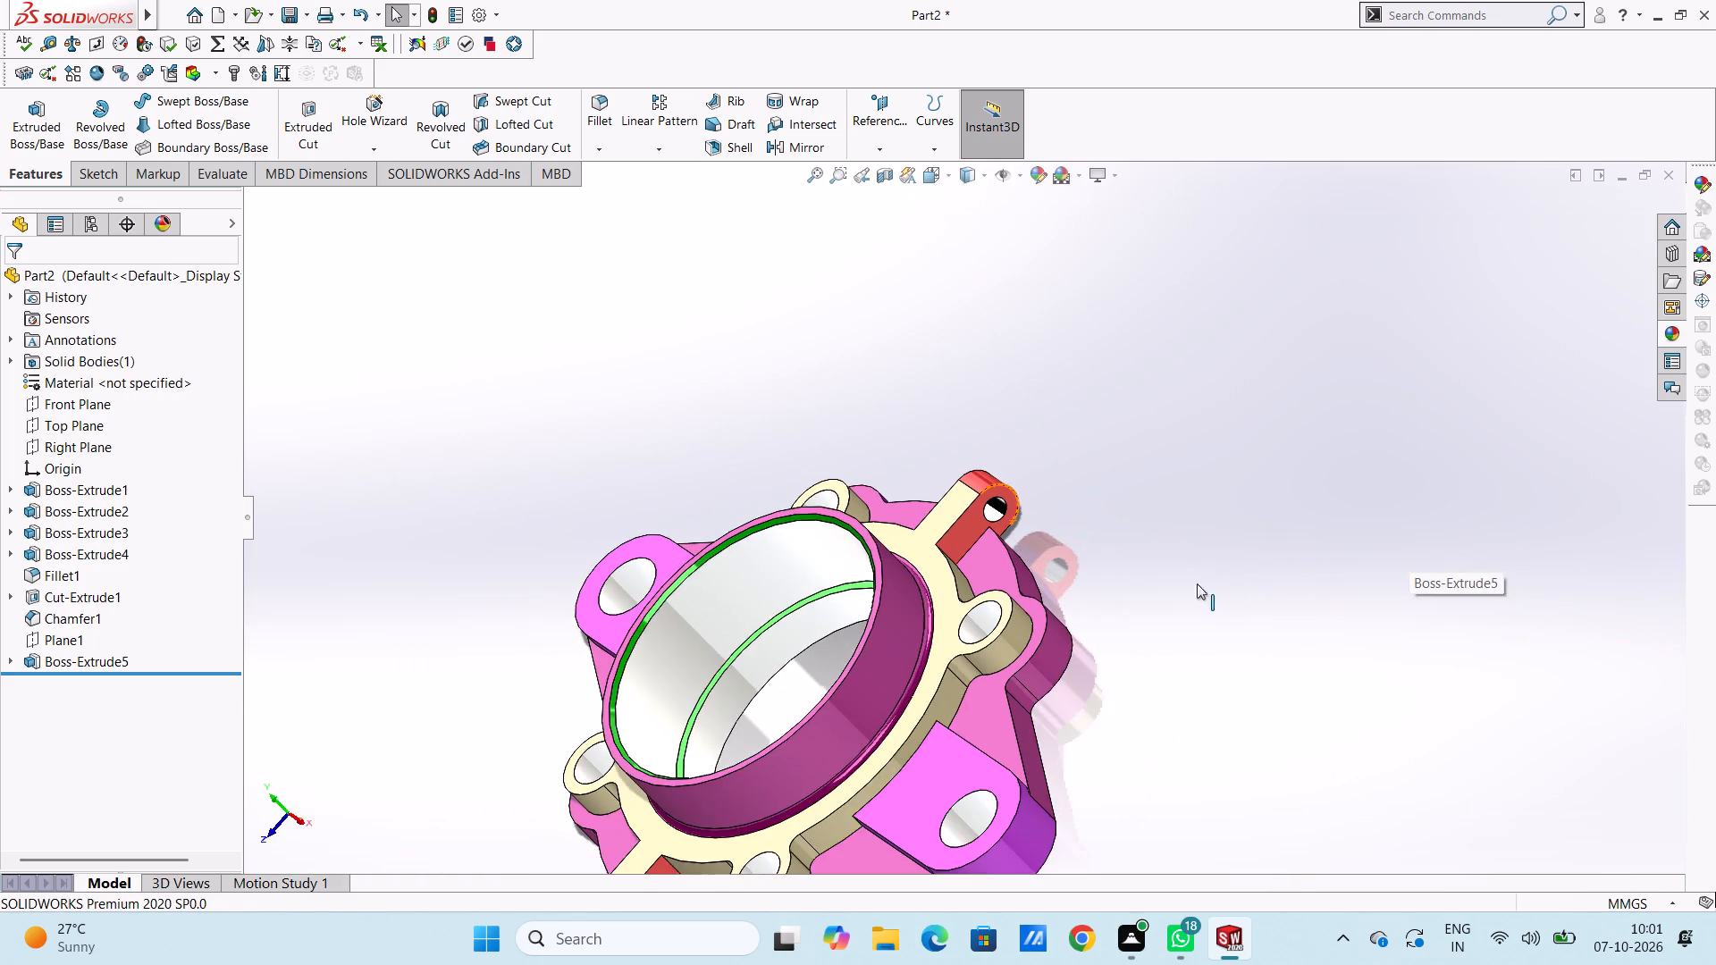
middle_drag(1175, 575, 1203, 508)
scroll(777, 827, down, 6)
scroll(802, 542, down, 5)
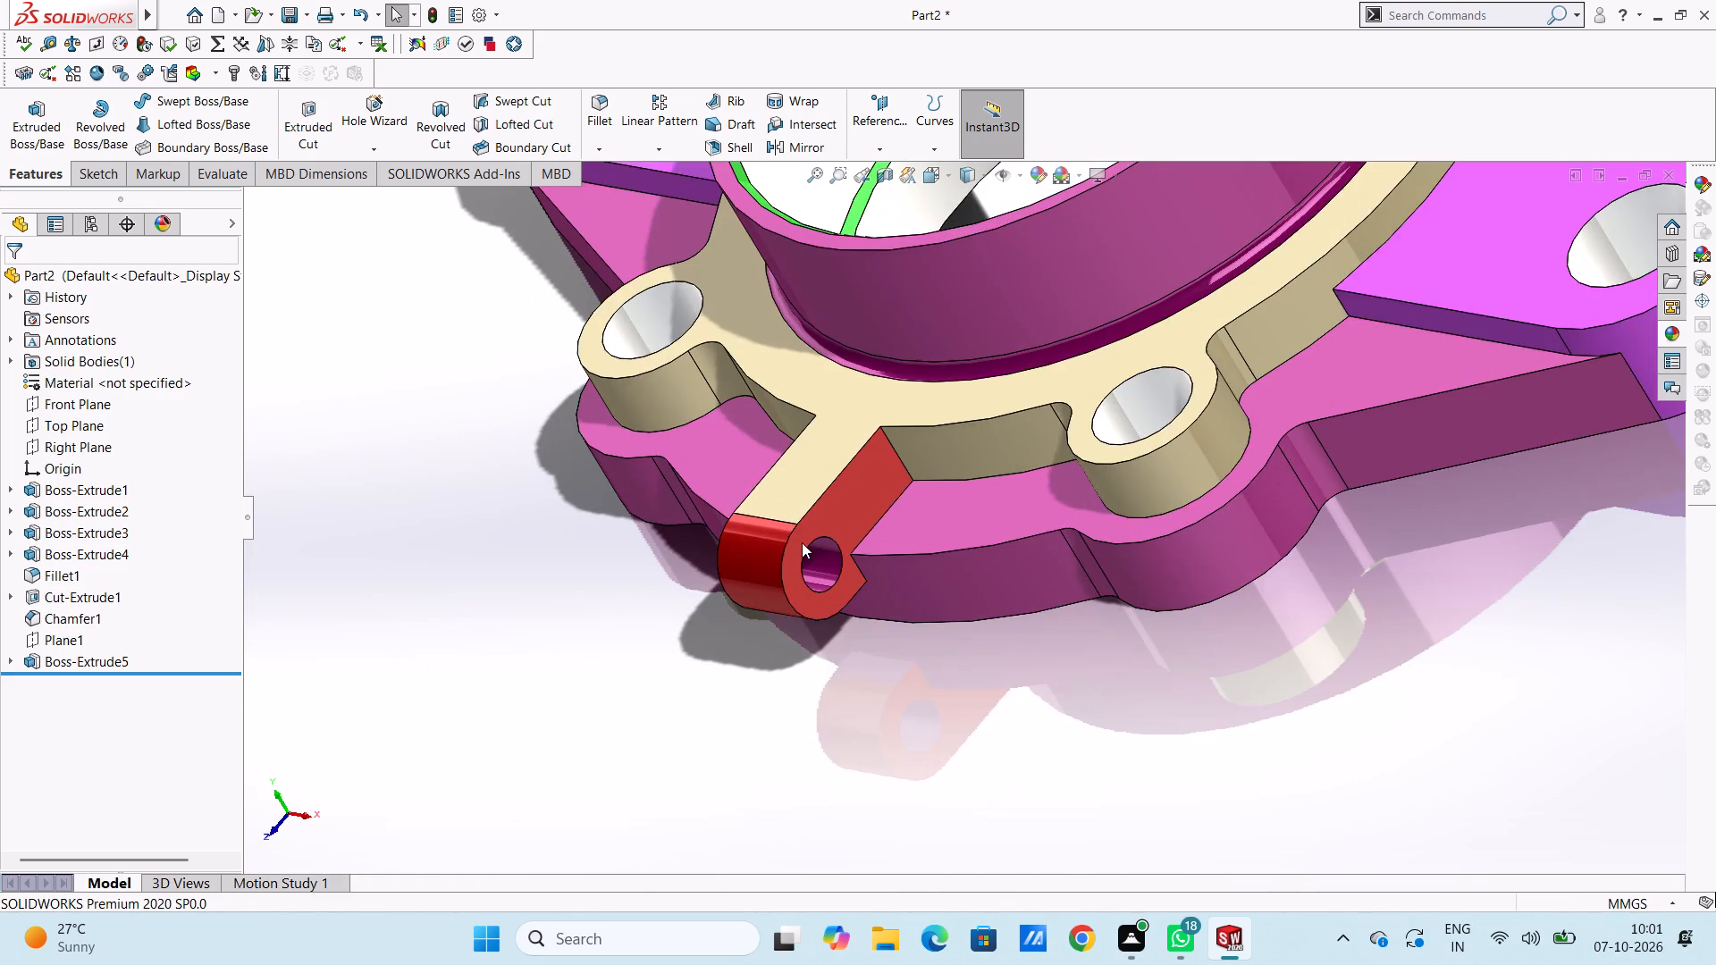
middle_drag(1100, 449, 1078, 470)
scroll(847, 544, down, 4)
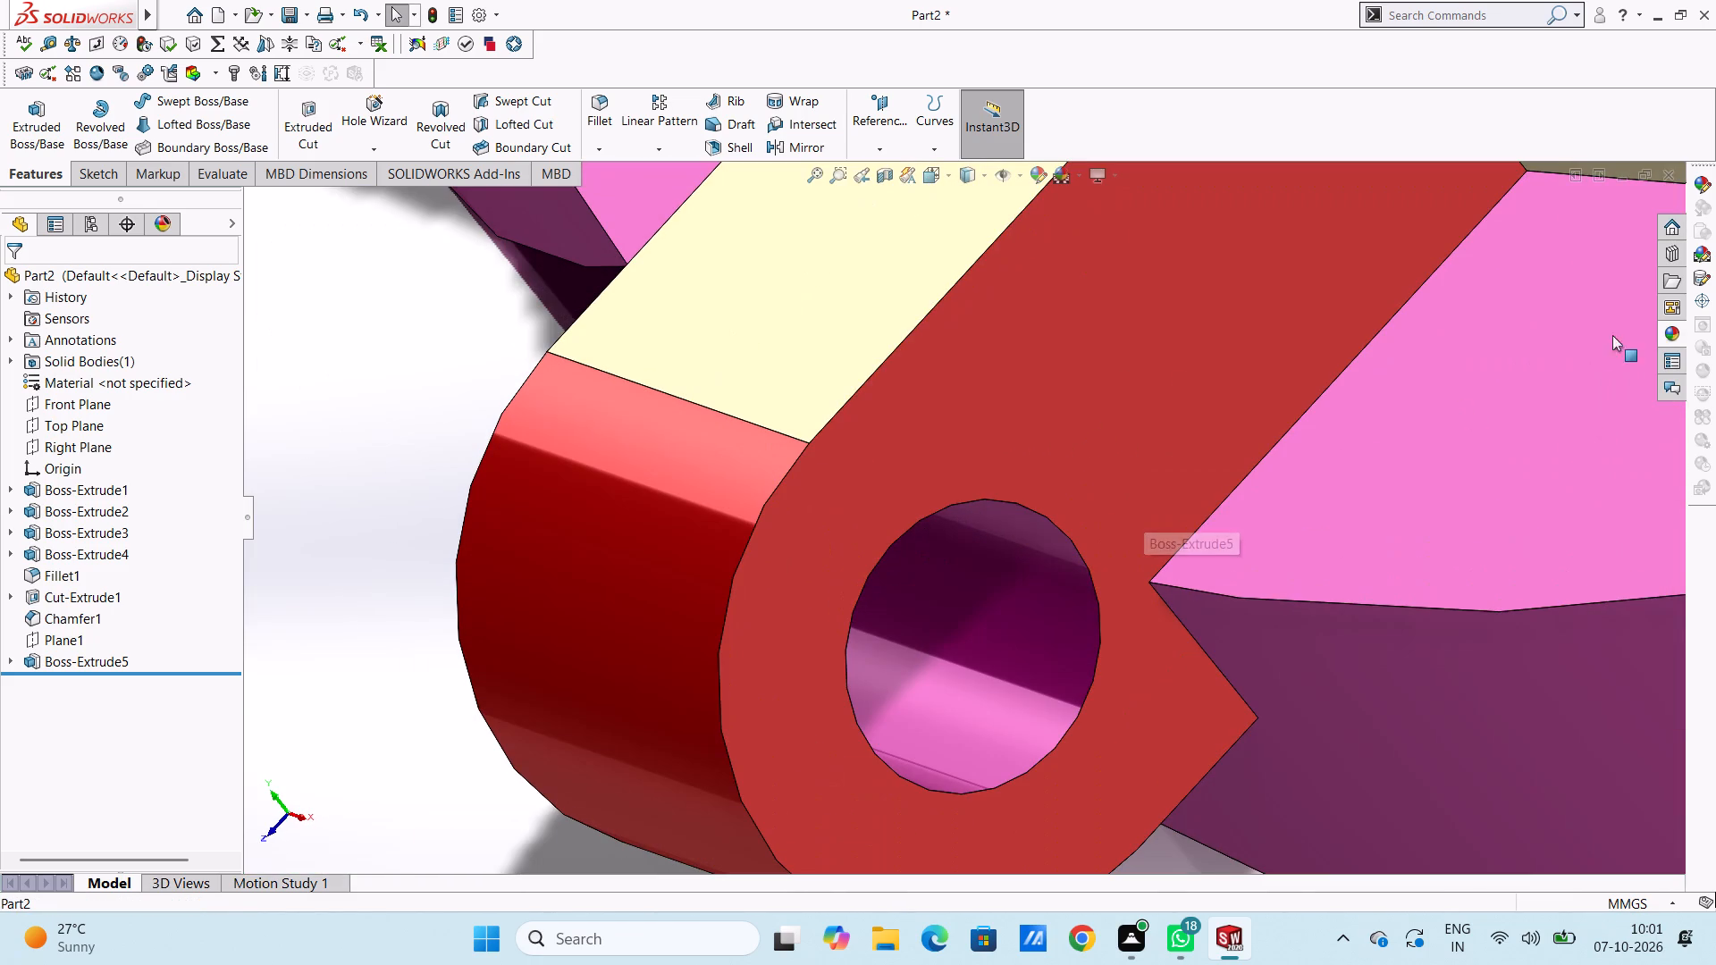
click(1671, 335)
drag(1535, 541, 1288, 585)
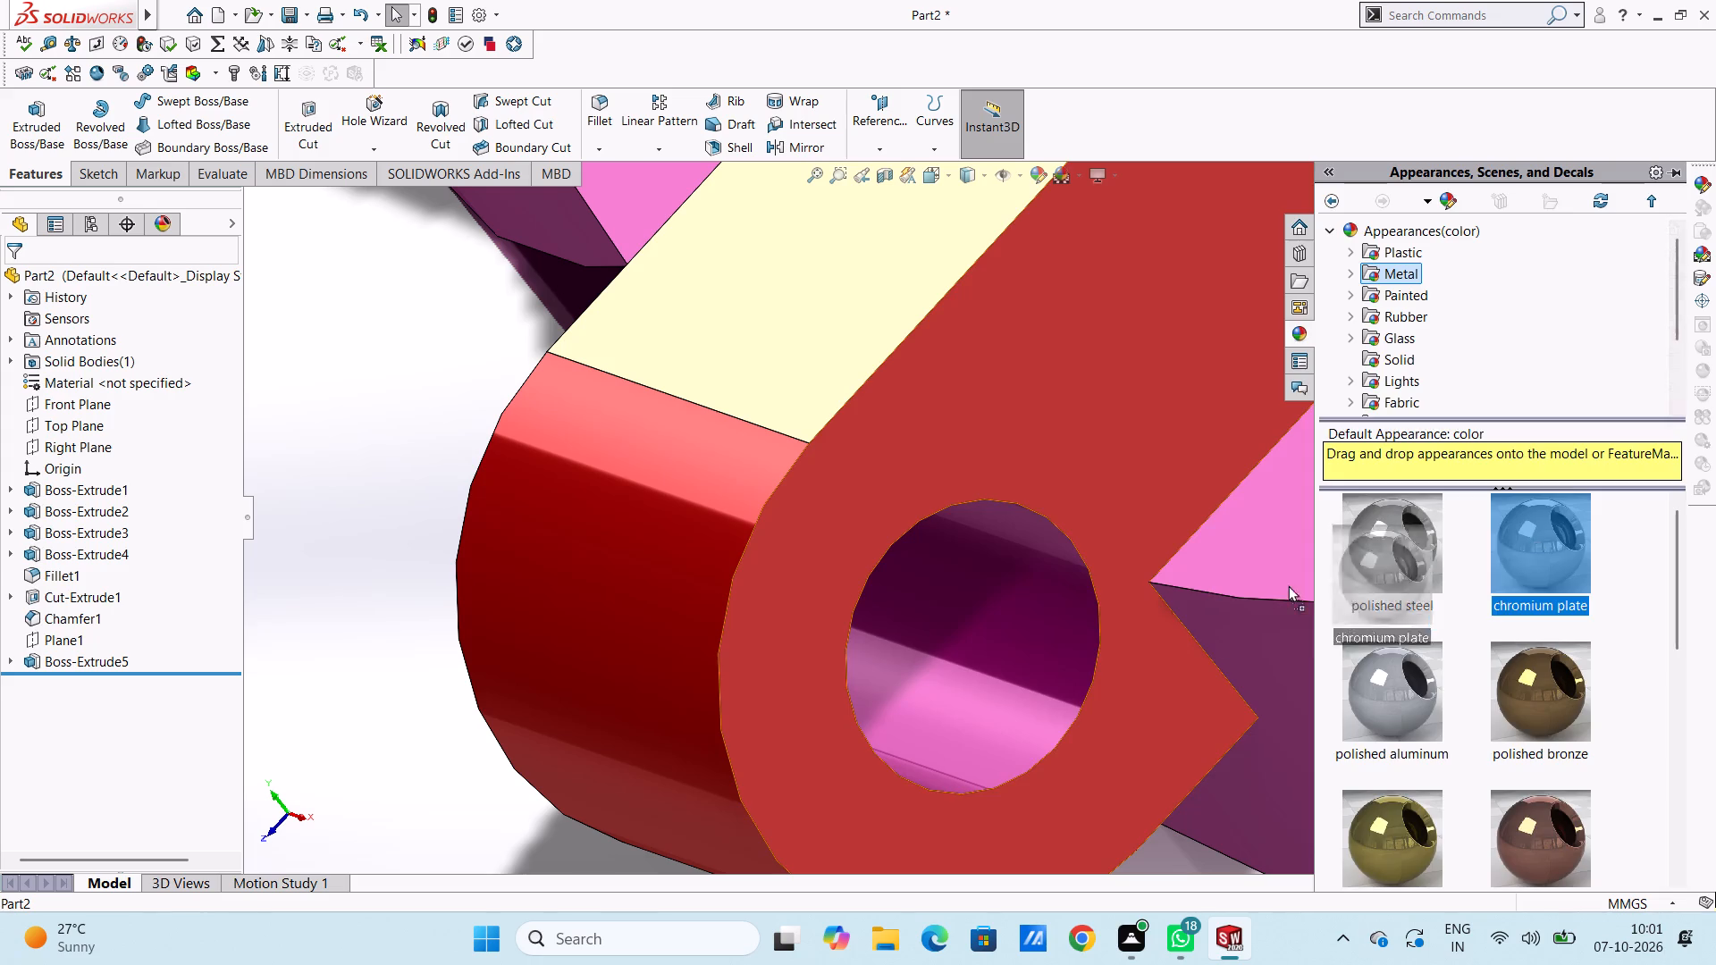
drag(1288, 585, 908, 677)
click(908, 677)
Inspect the coloured housing from several angles, clear any selection and set the isometric view.
scroll(1306, 548, up, 10)
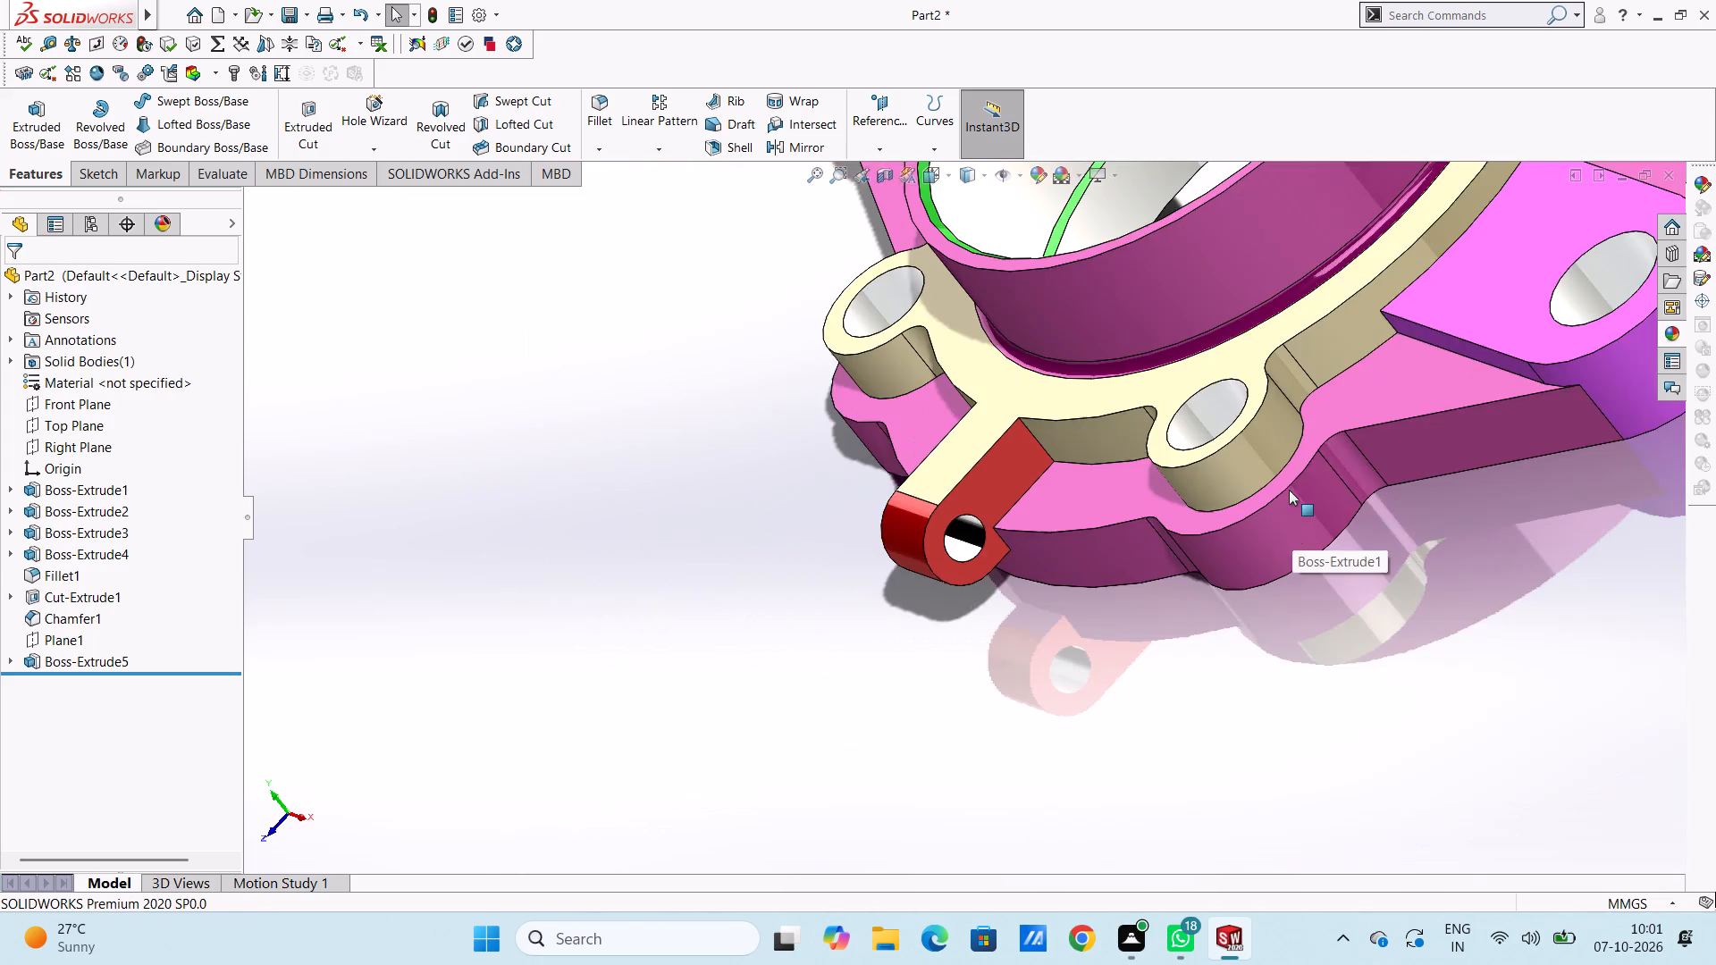
scroll(1284, 426, up, 5)
middle_drag(1353, 415, 1466, 349)
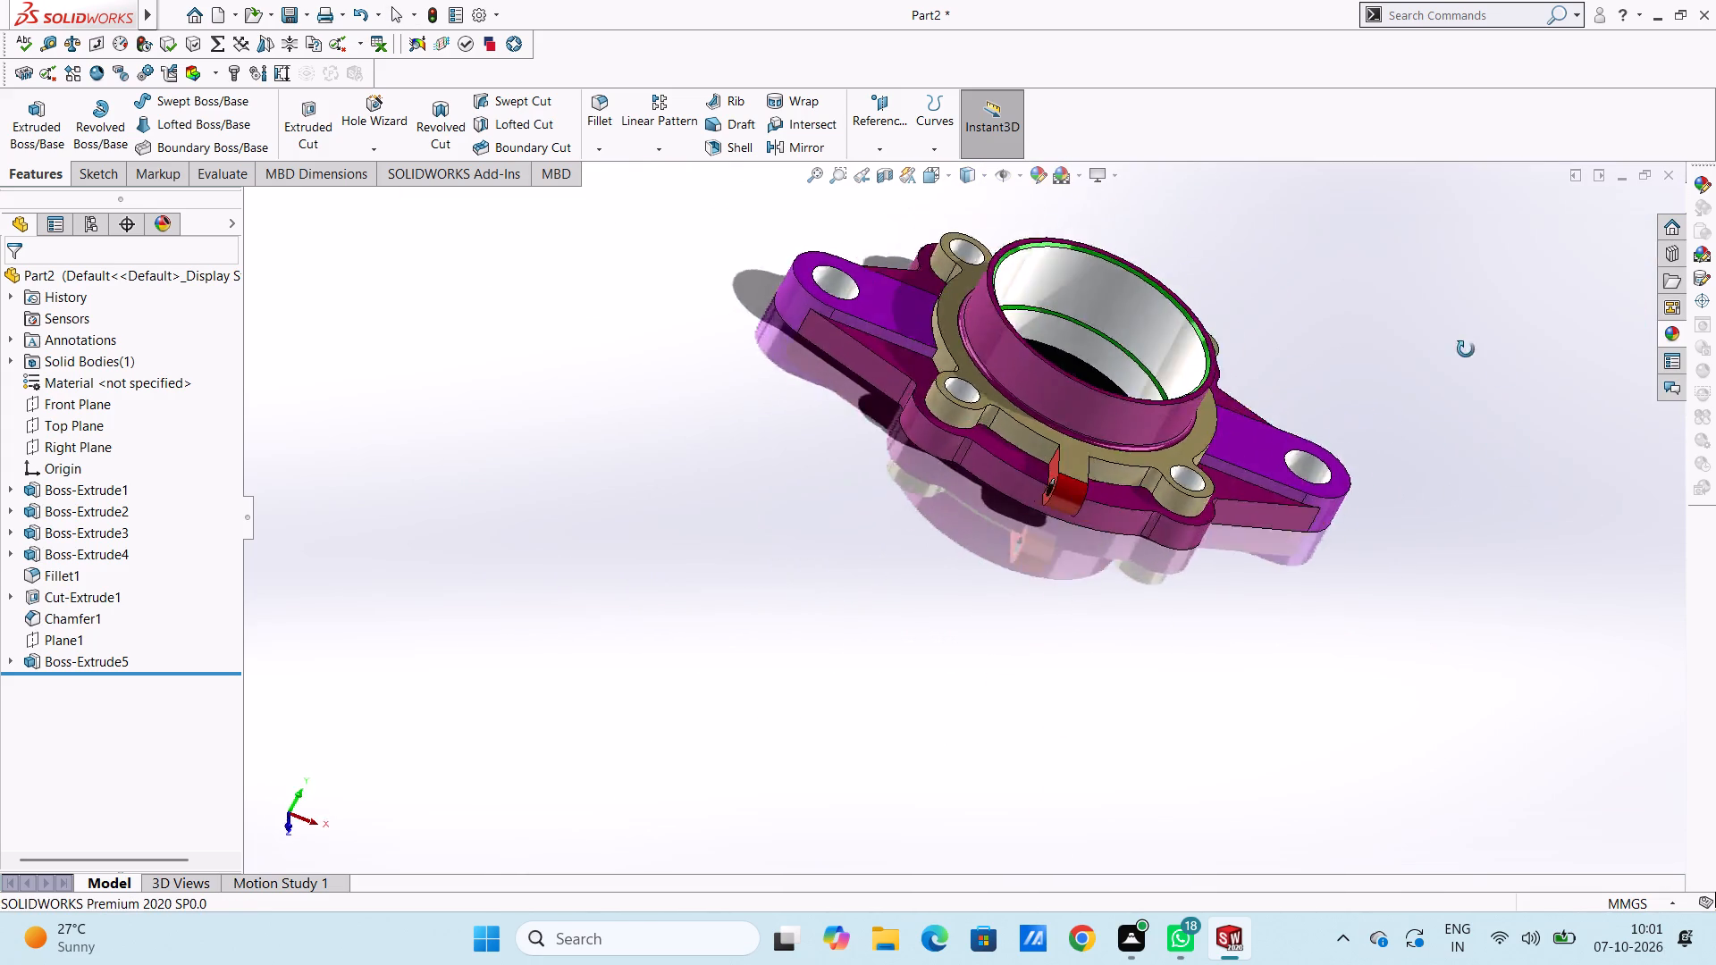
middle_drag(1466, 349, 1400, 413)
scroll(1384, 416, up, 3)
middle_drag(1315, 425, 1325, 428)
key(Escape)
key(ctrl+7)
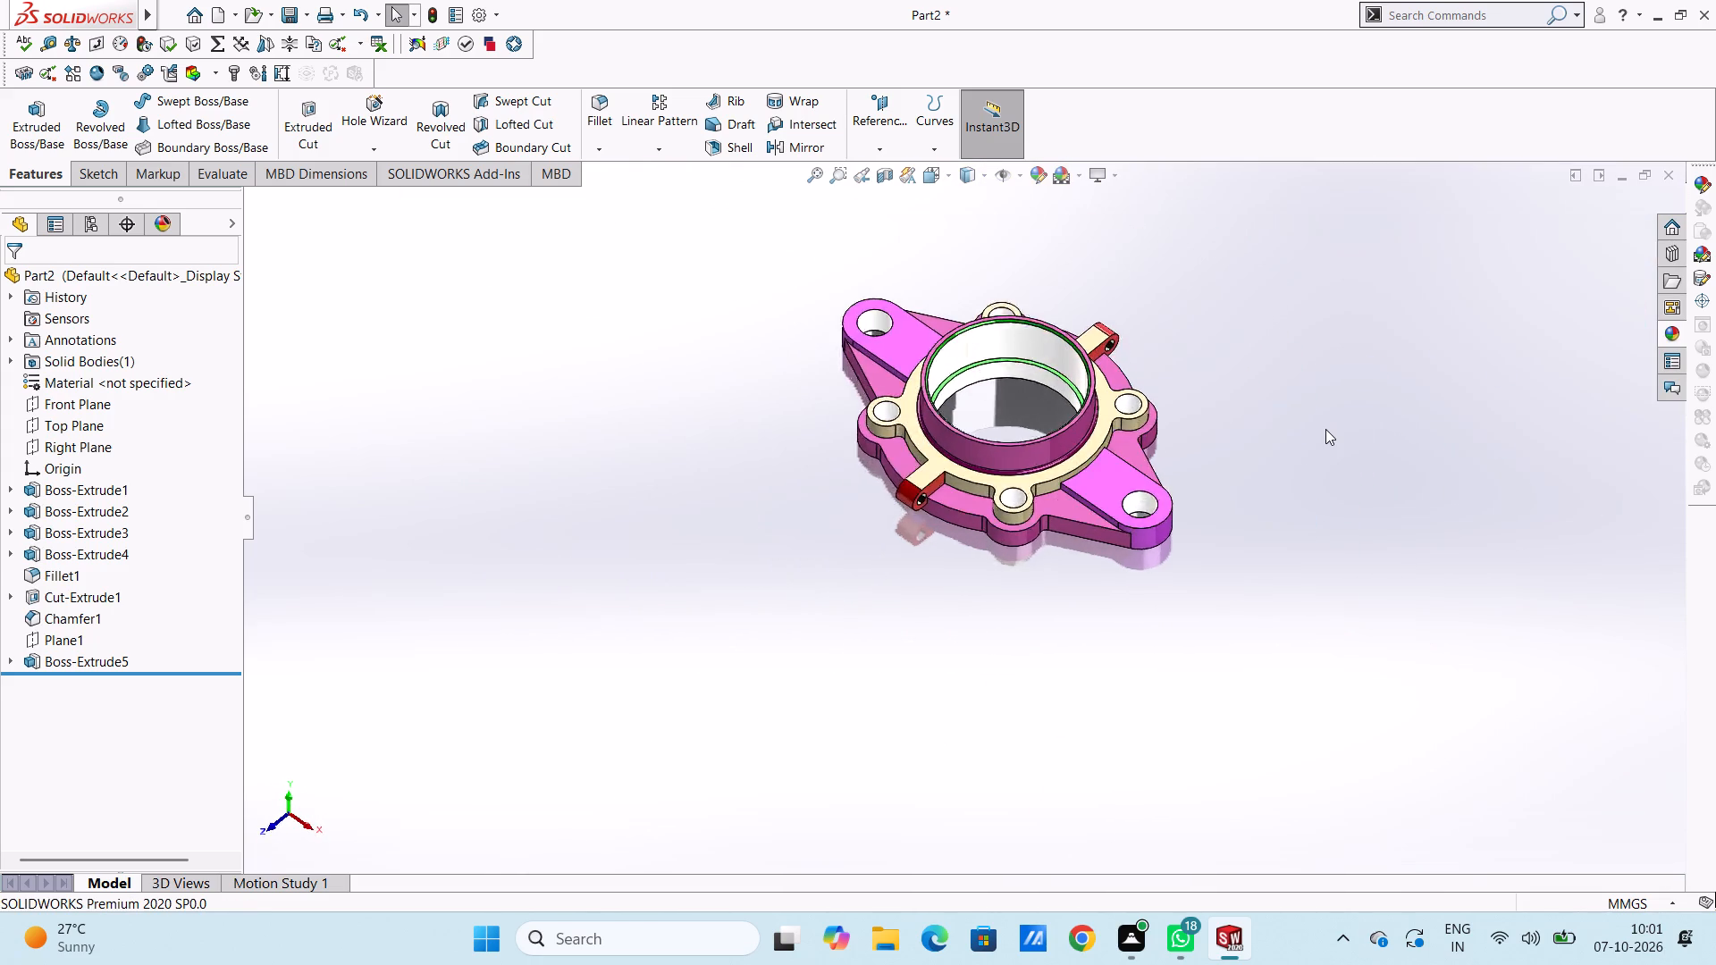
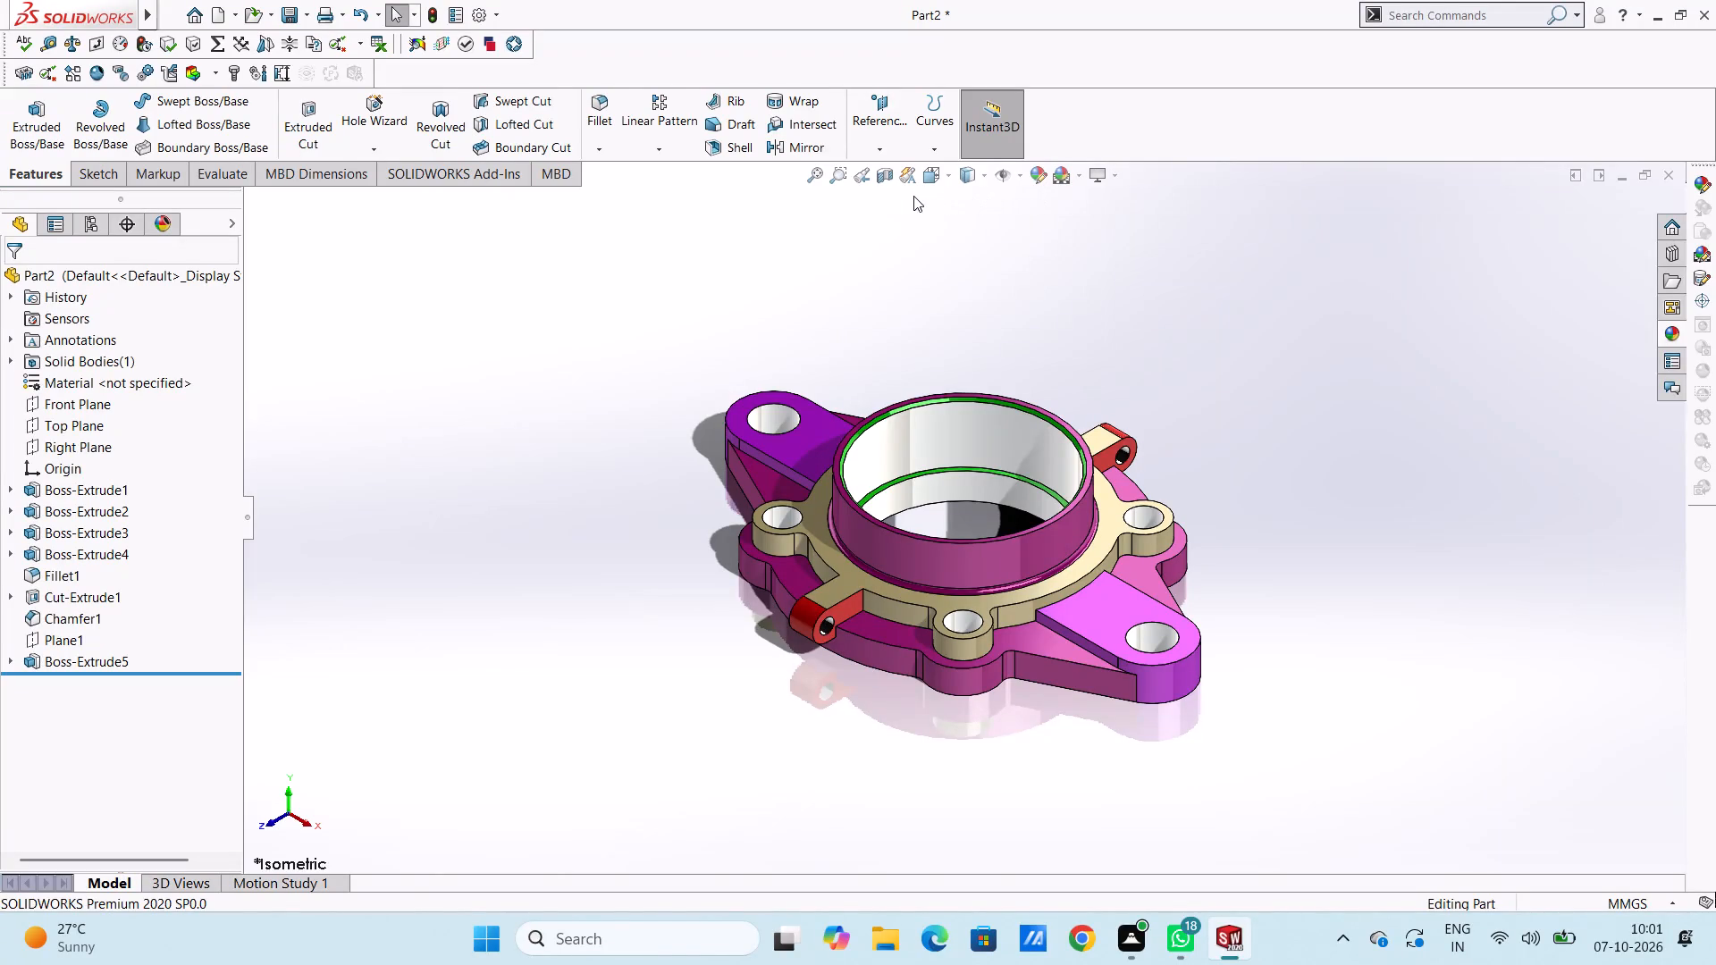
Section the housing on the Front Plane, sweep the cut back and forth through the part, and accept it at 0 mm offset.
click(879, 175)
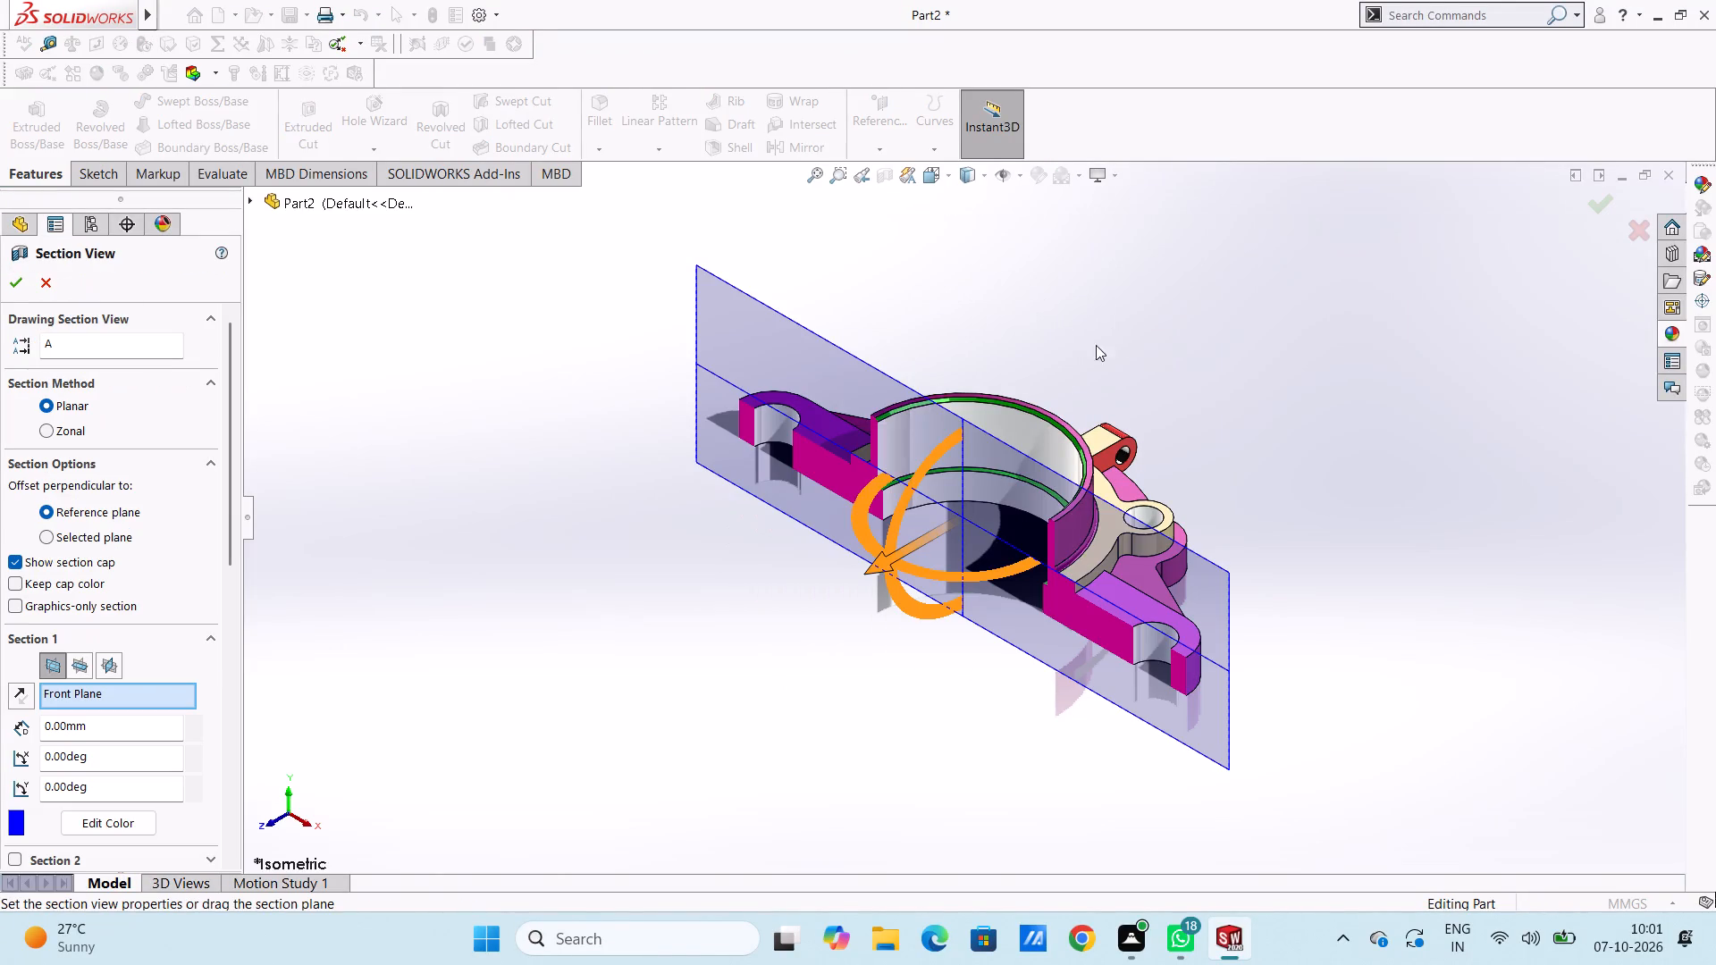
drag(879, 566, 879, 565)
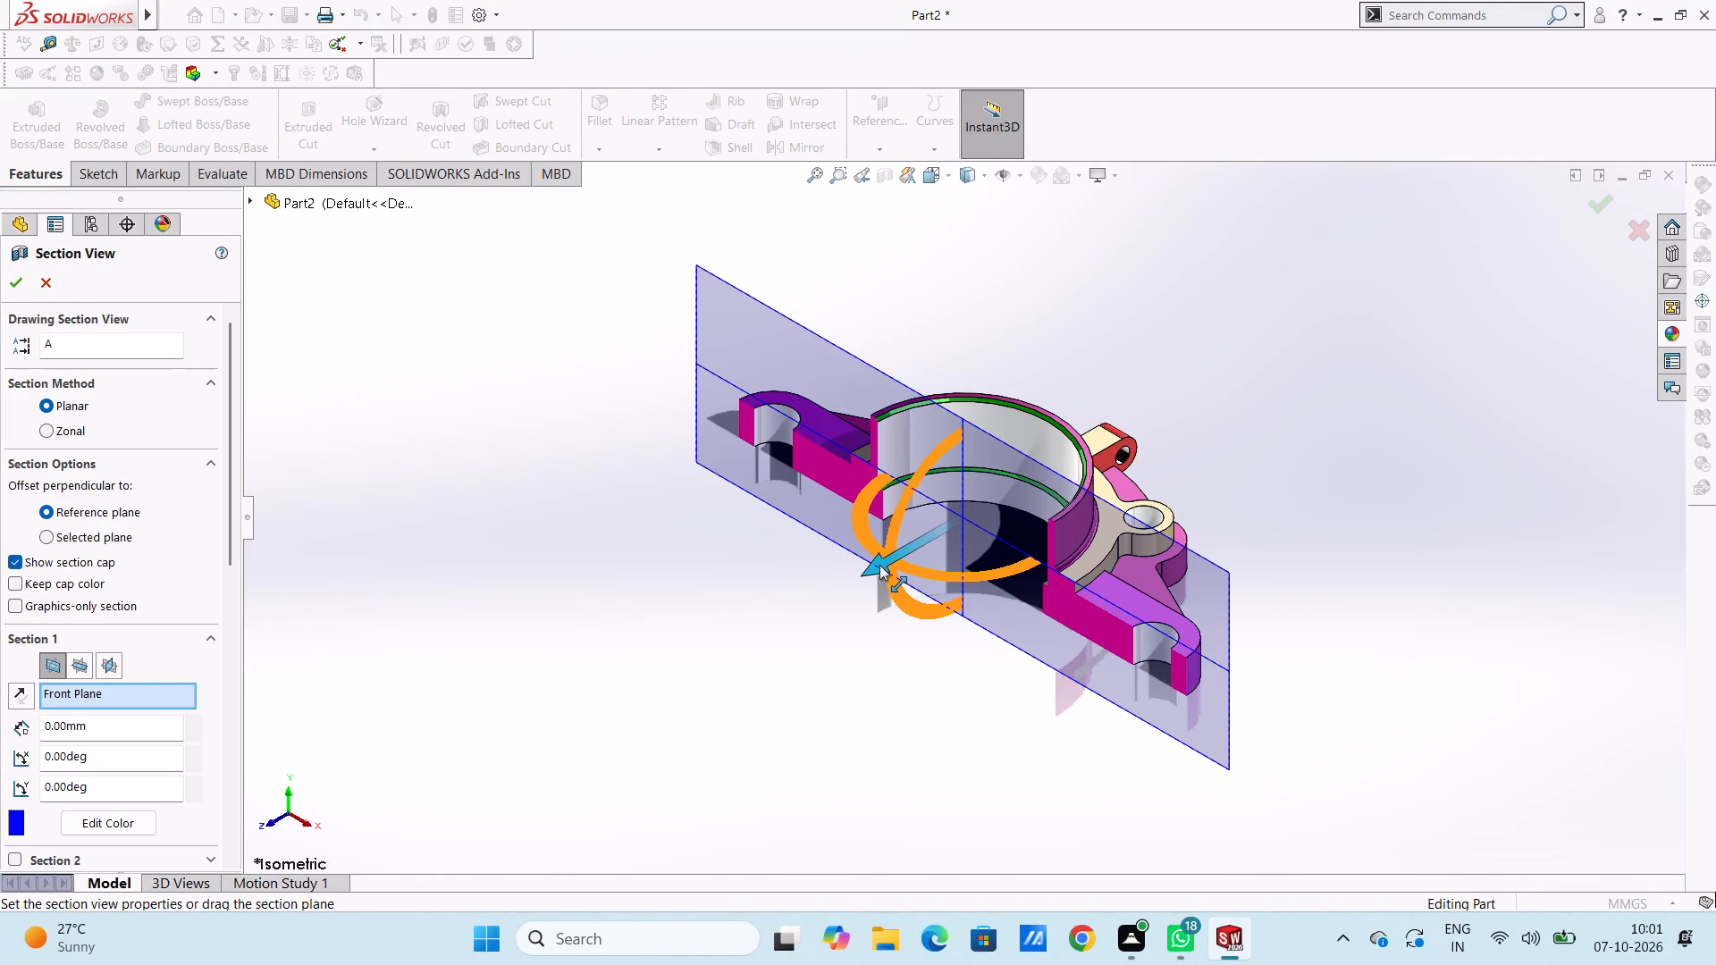
drag(879, 565, 870, 591)
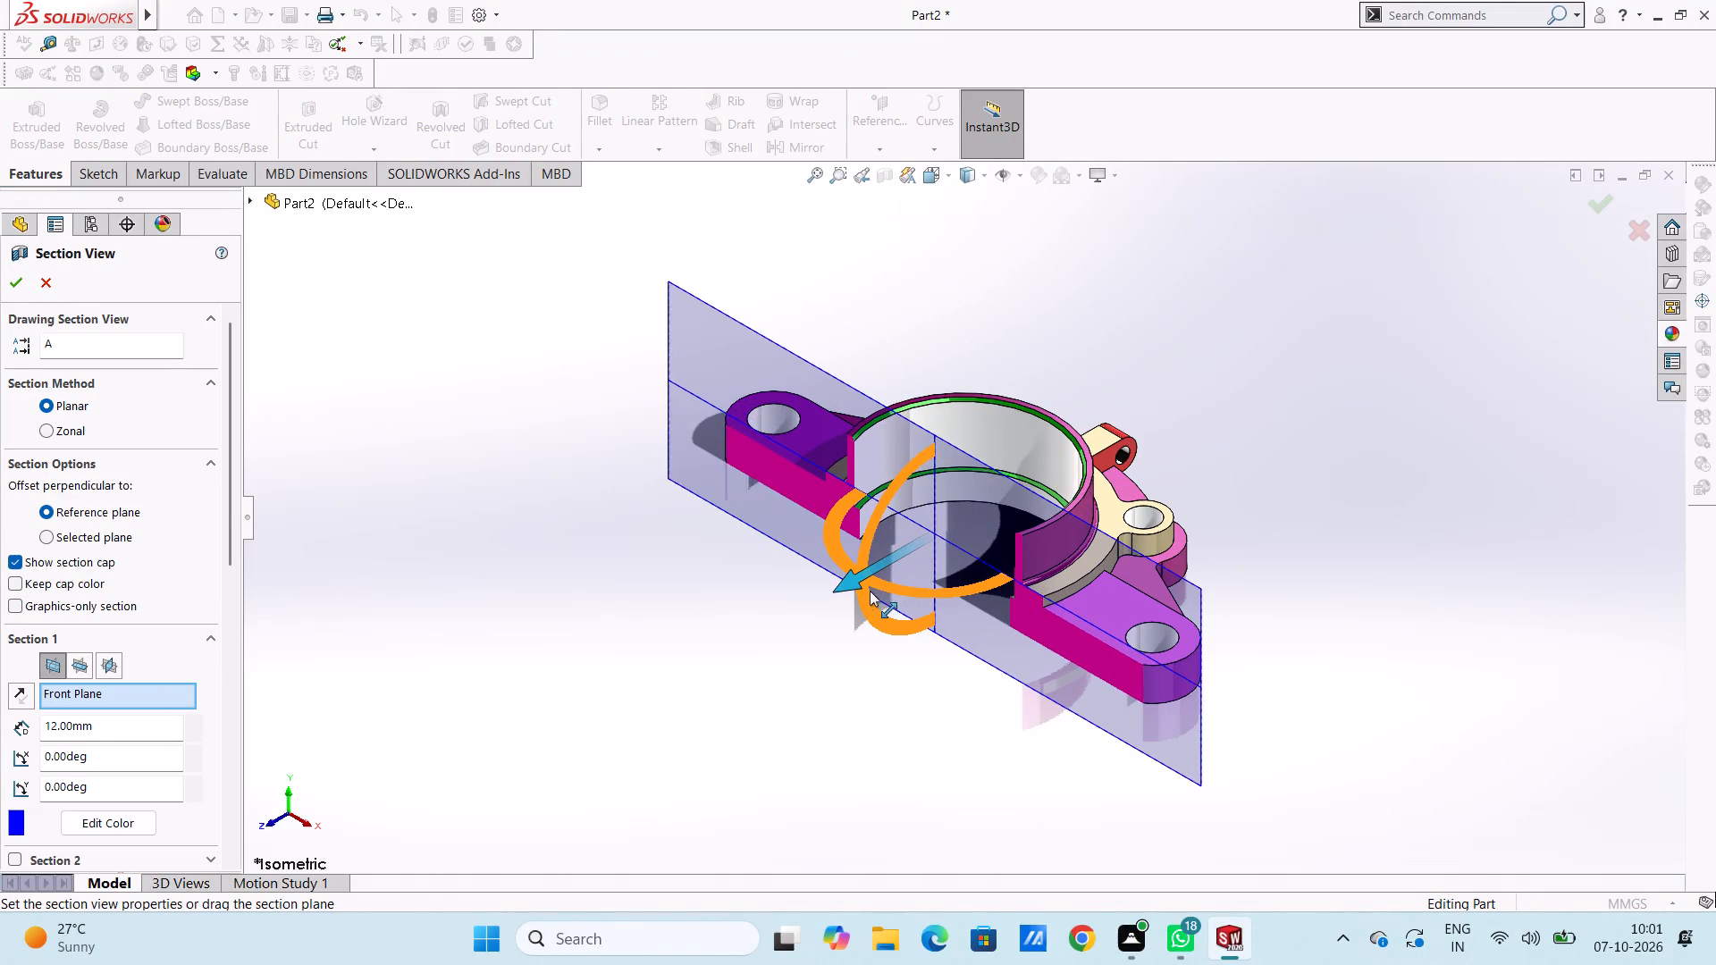
drag(870, 591, 948, 531)
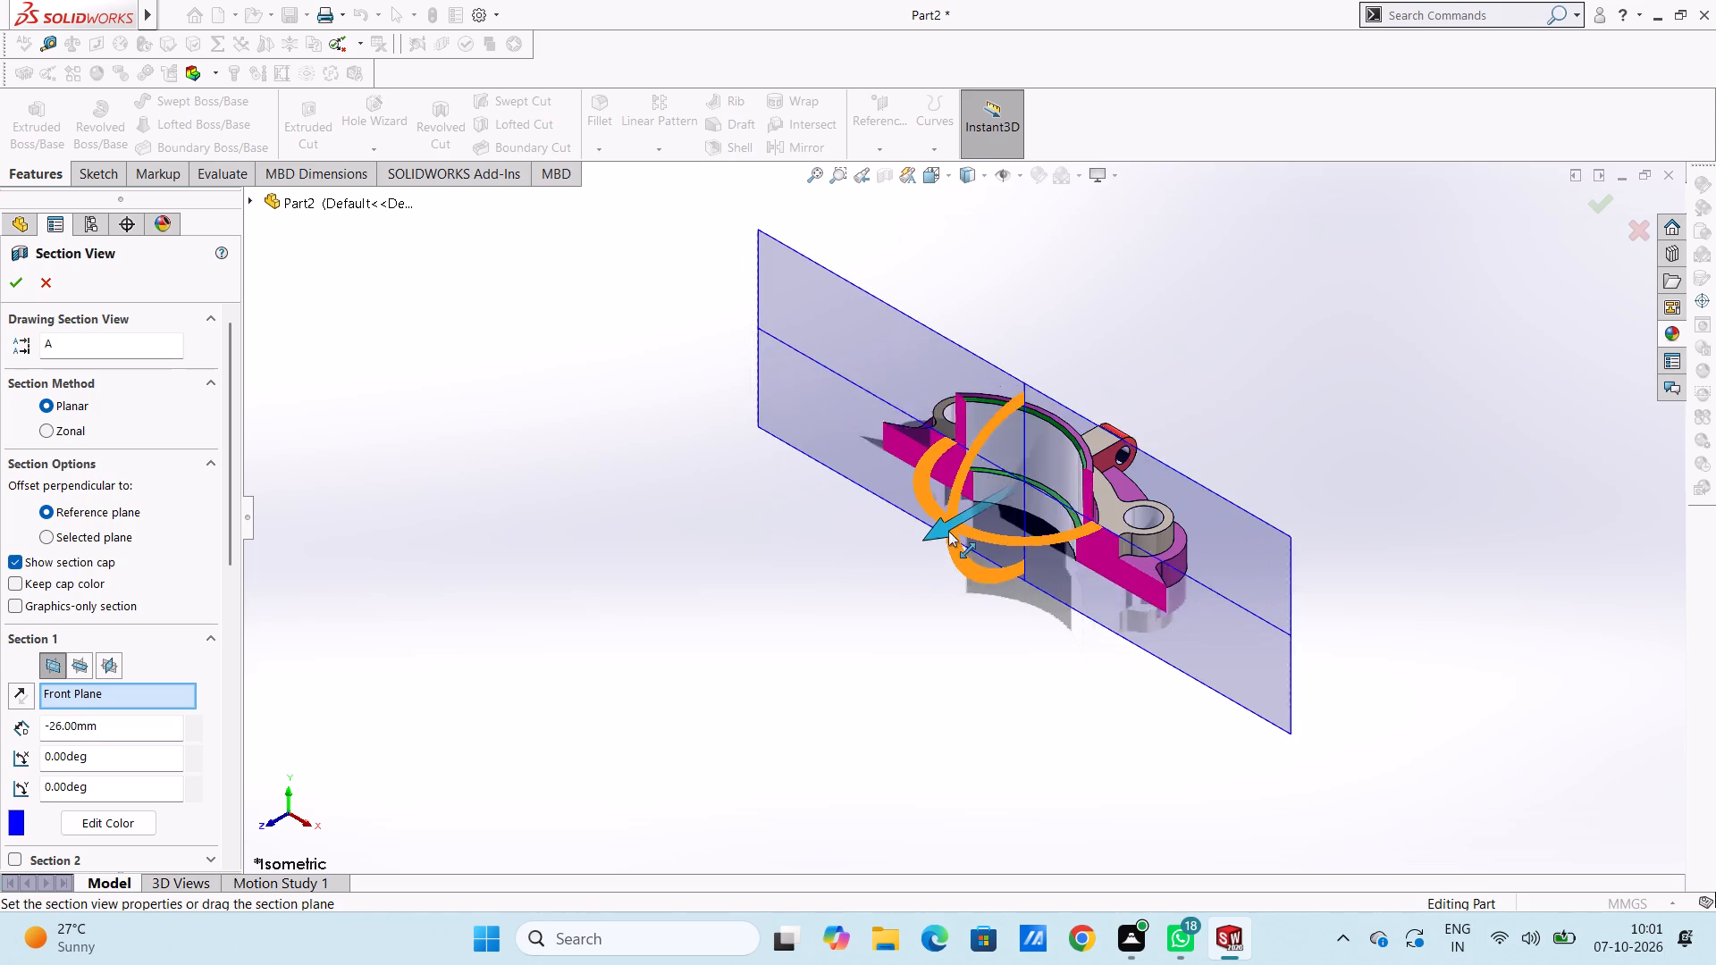
drag(948, 531, 1051, 482)
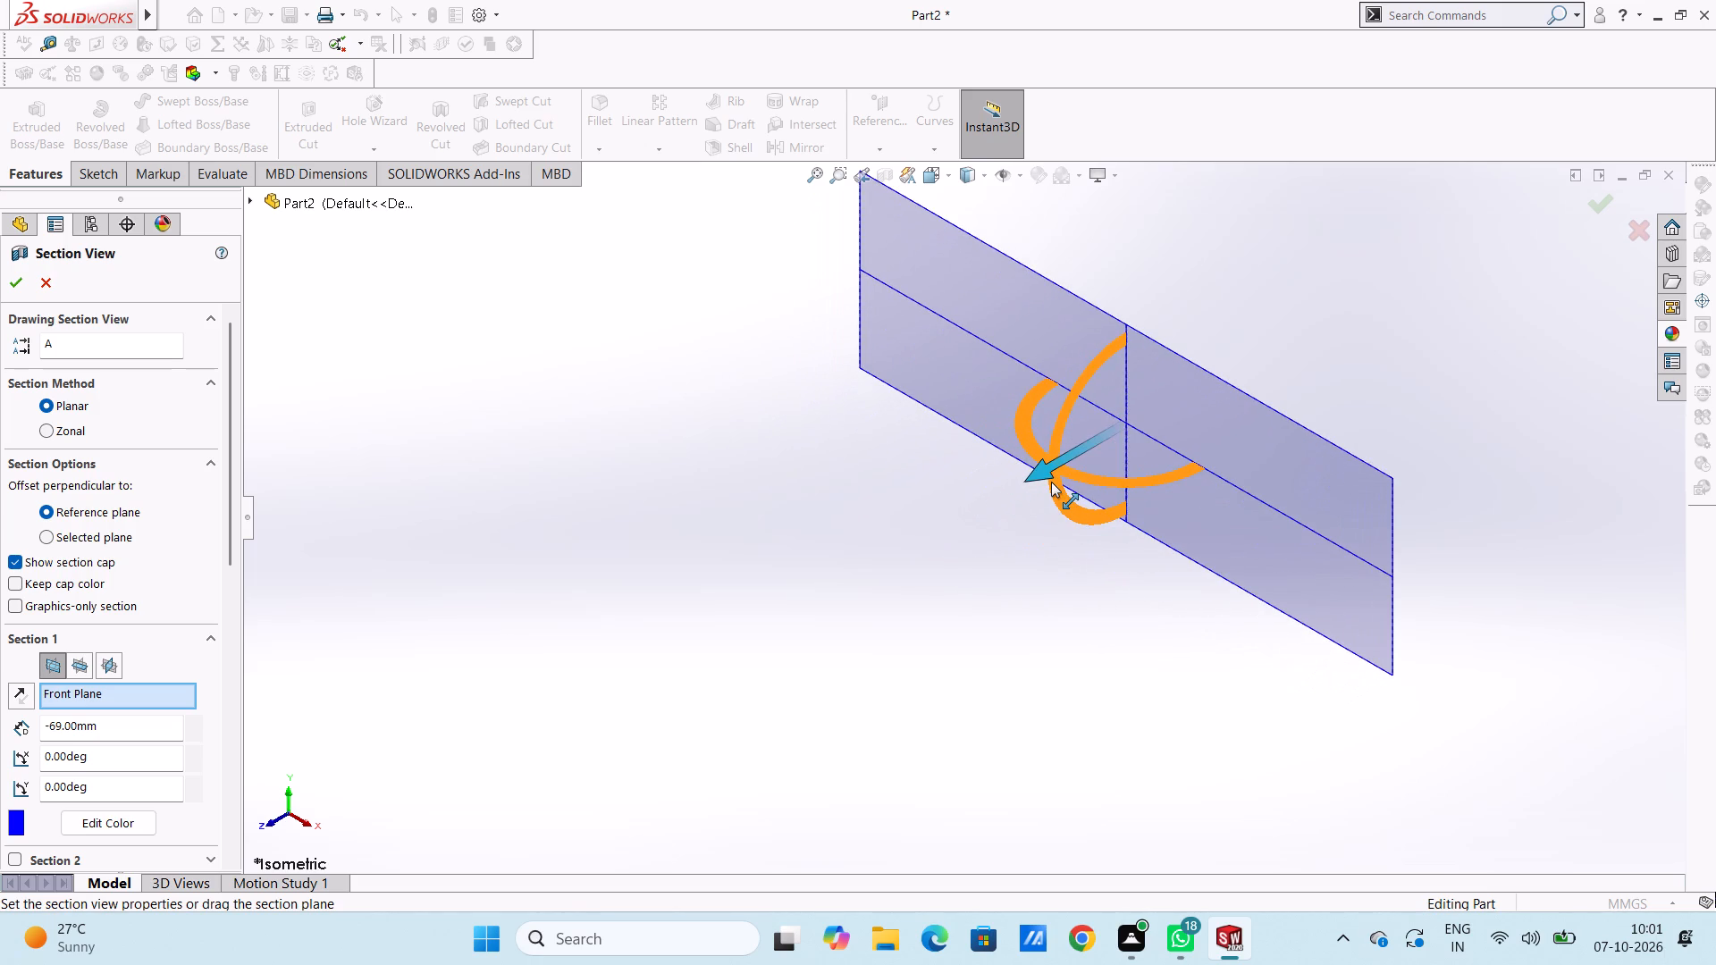
drag(1051, 482, 937, 550)
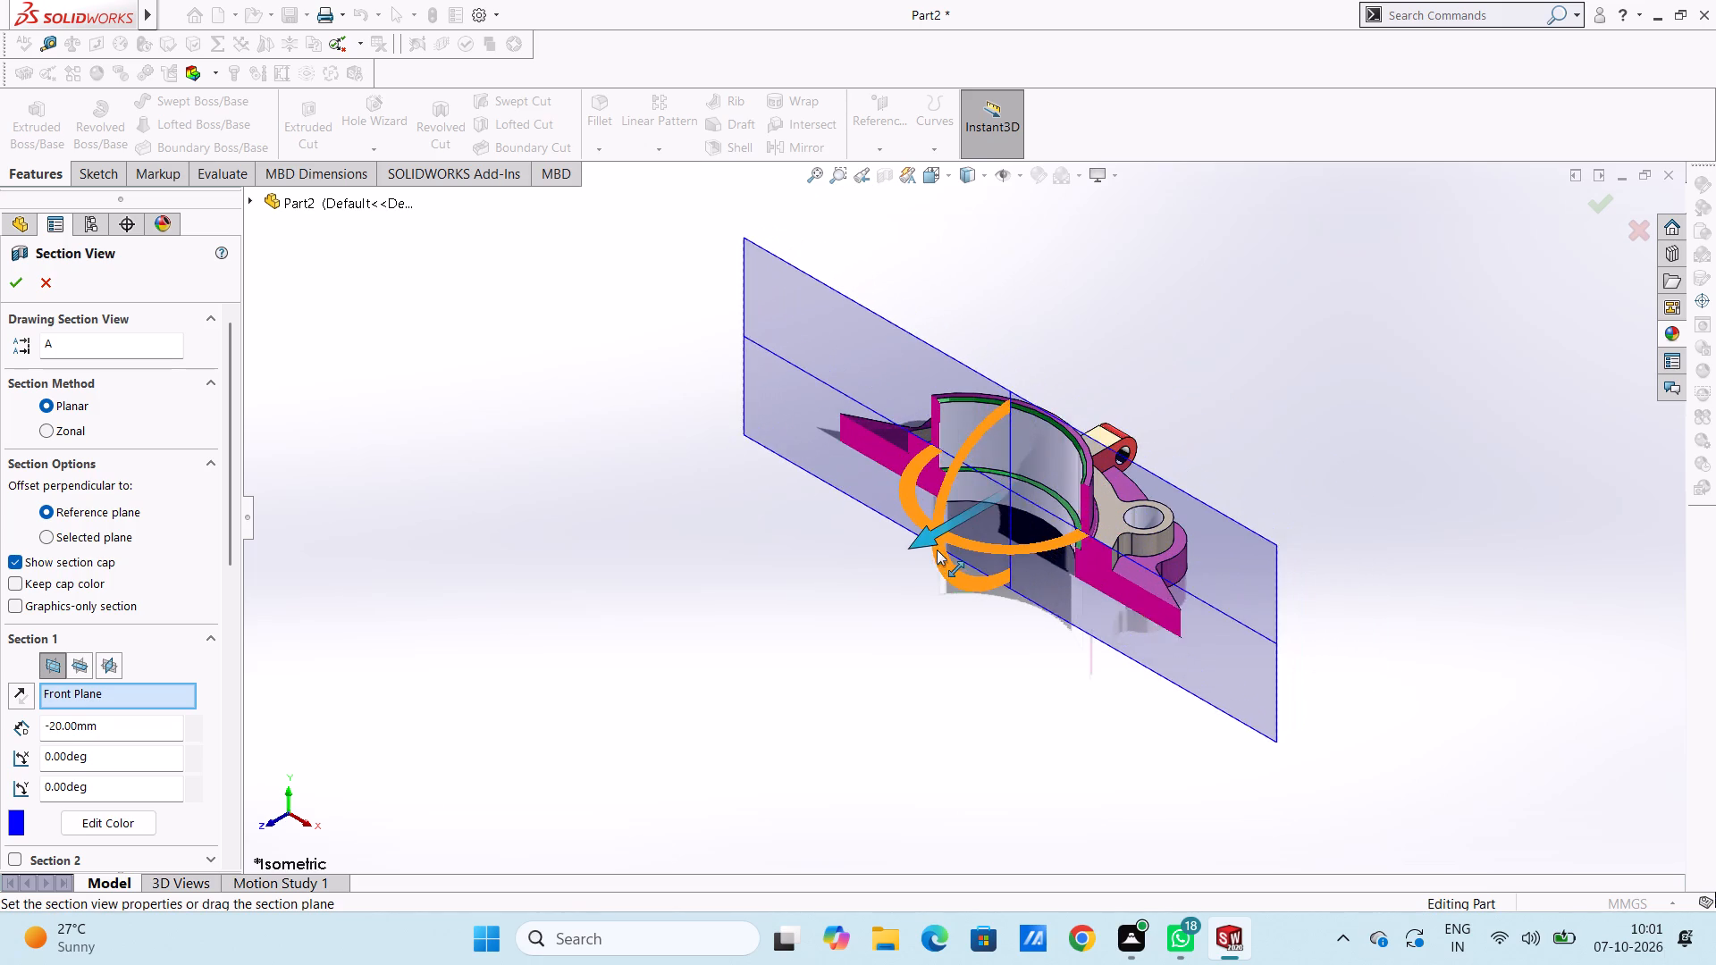
drag(937, 550, 826, 595)
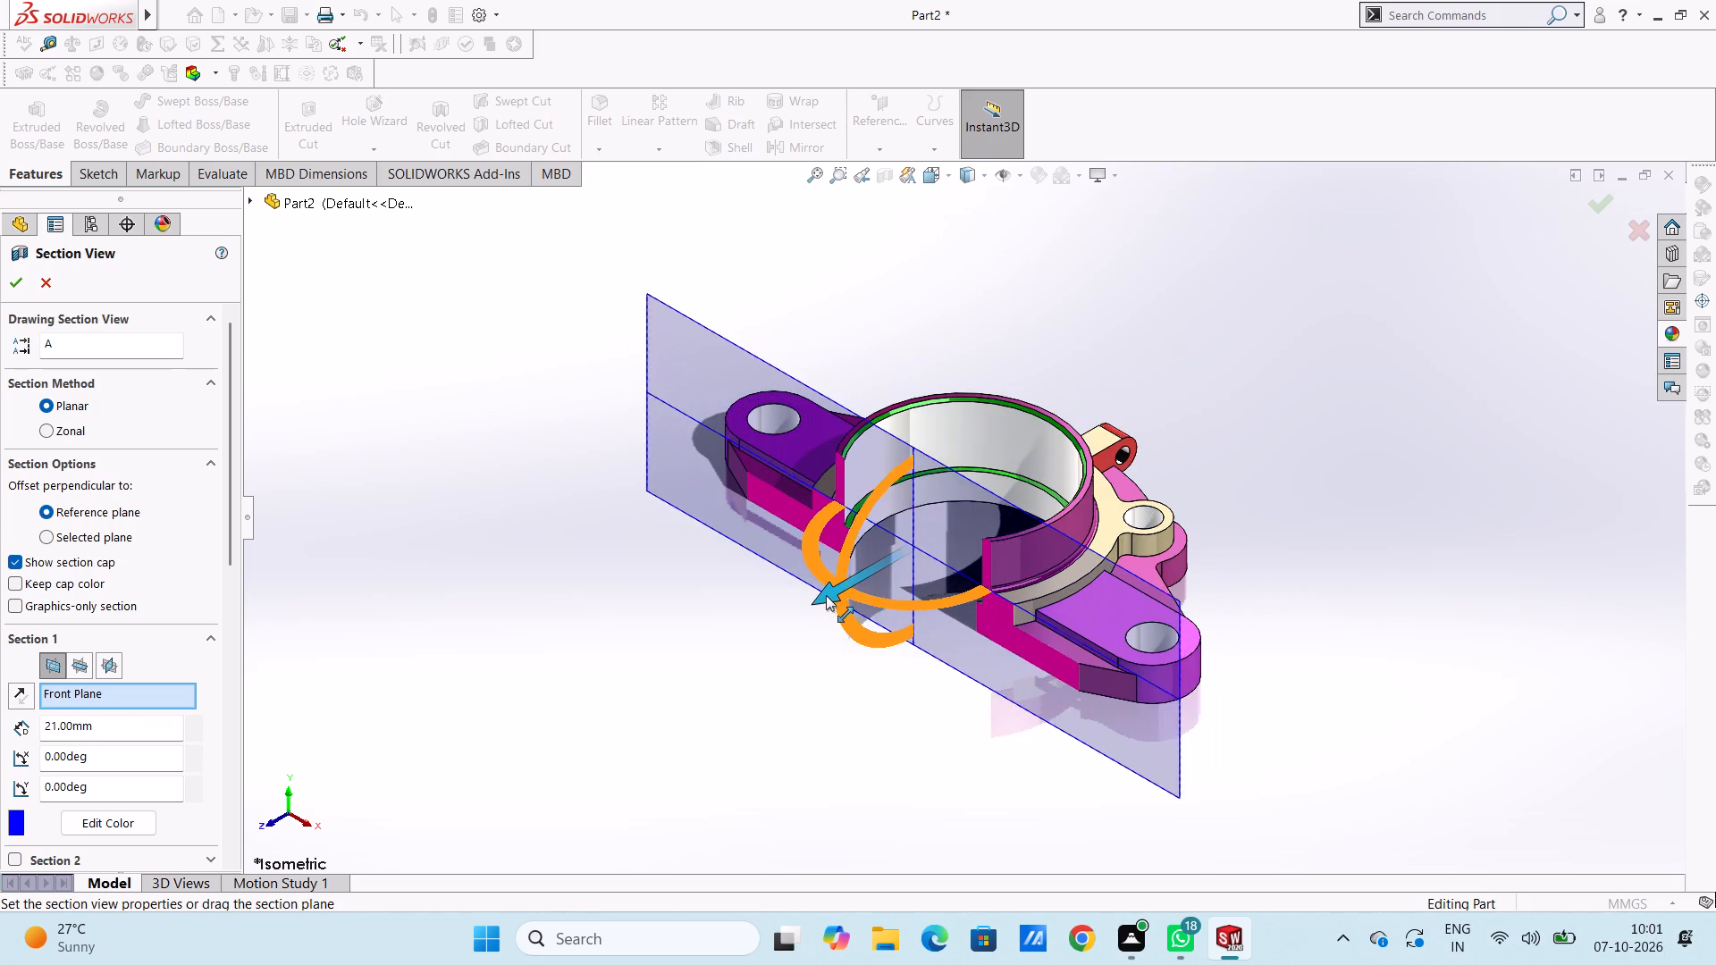
drag(826, 595, 711, 634)
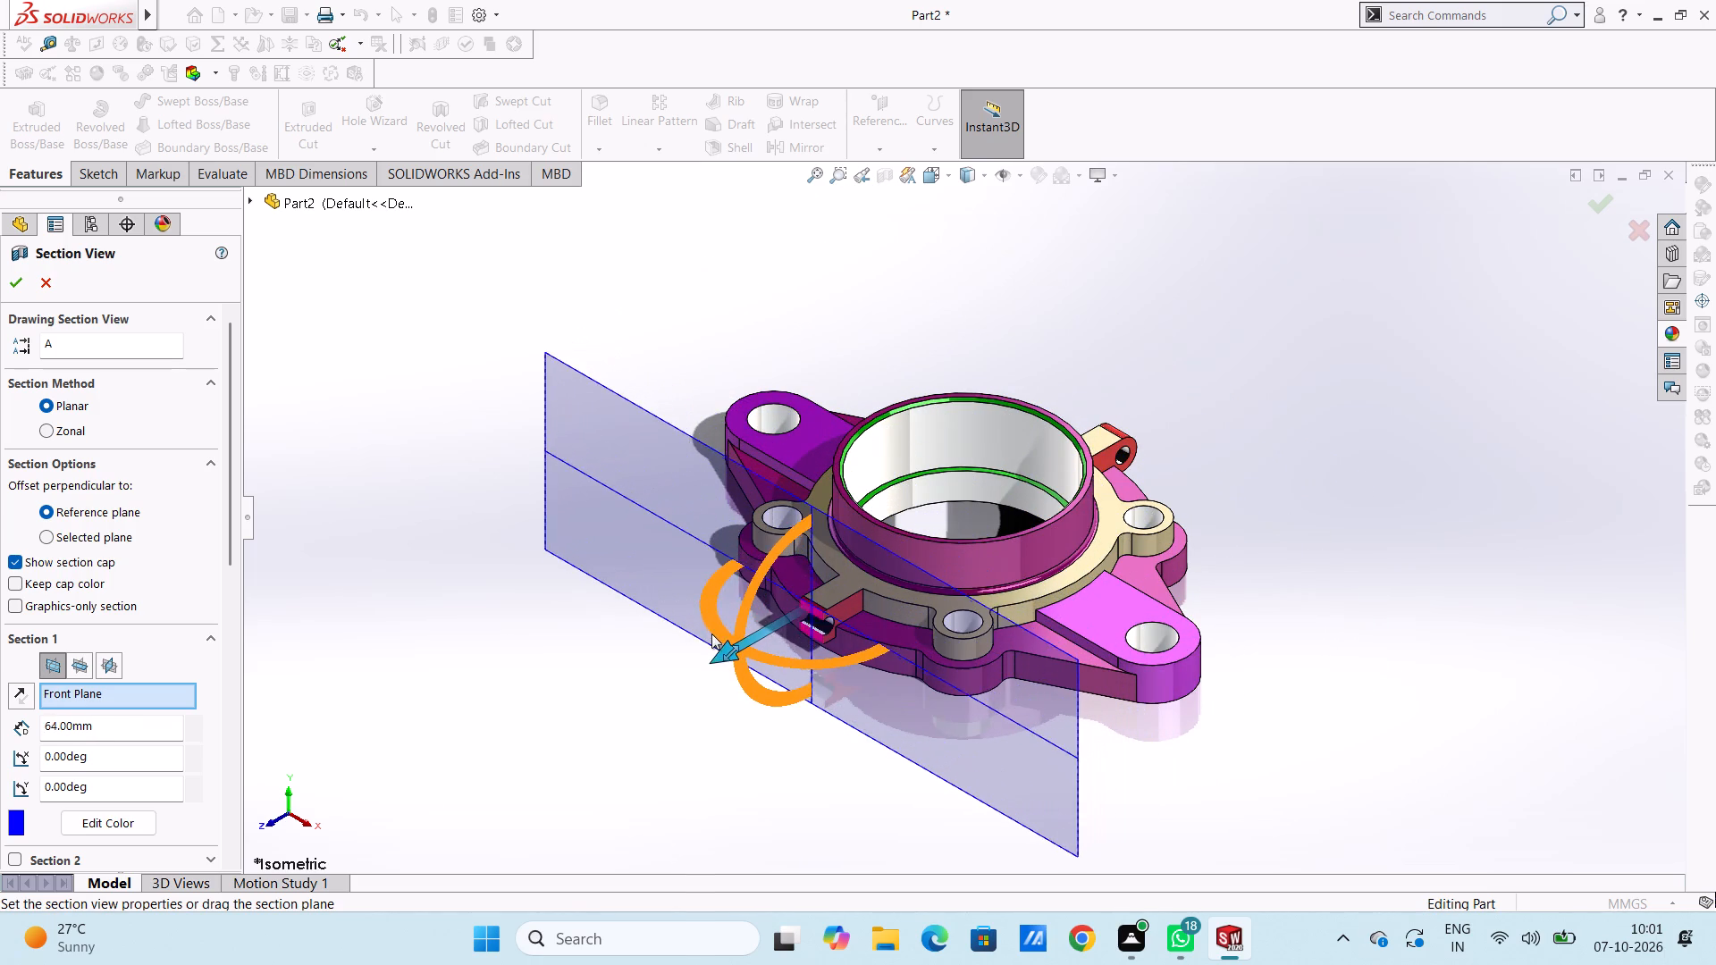
drag(711, 634, 827, 561)
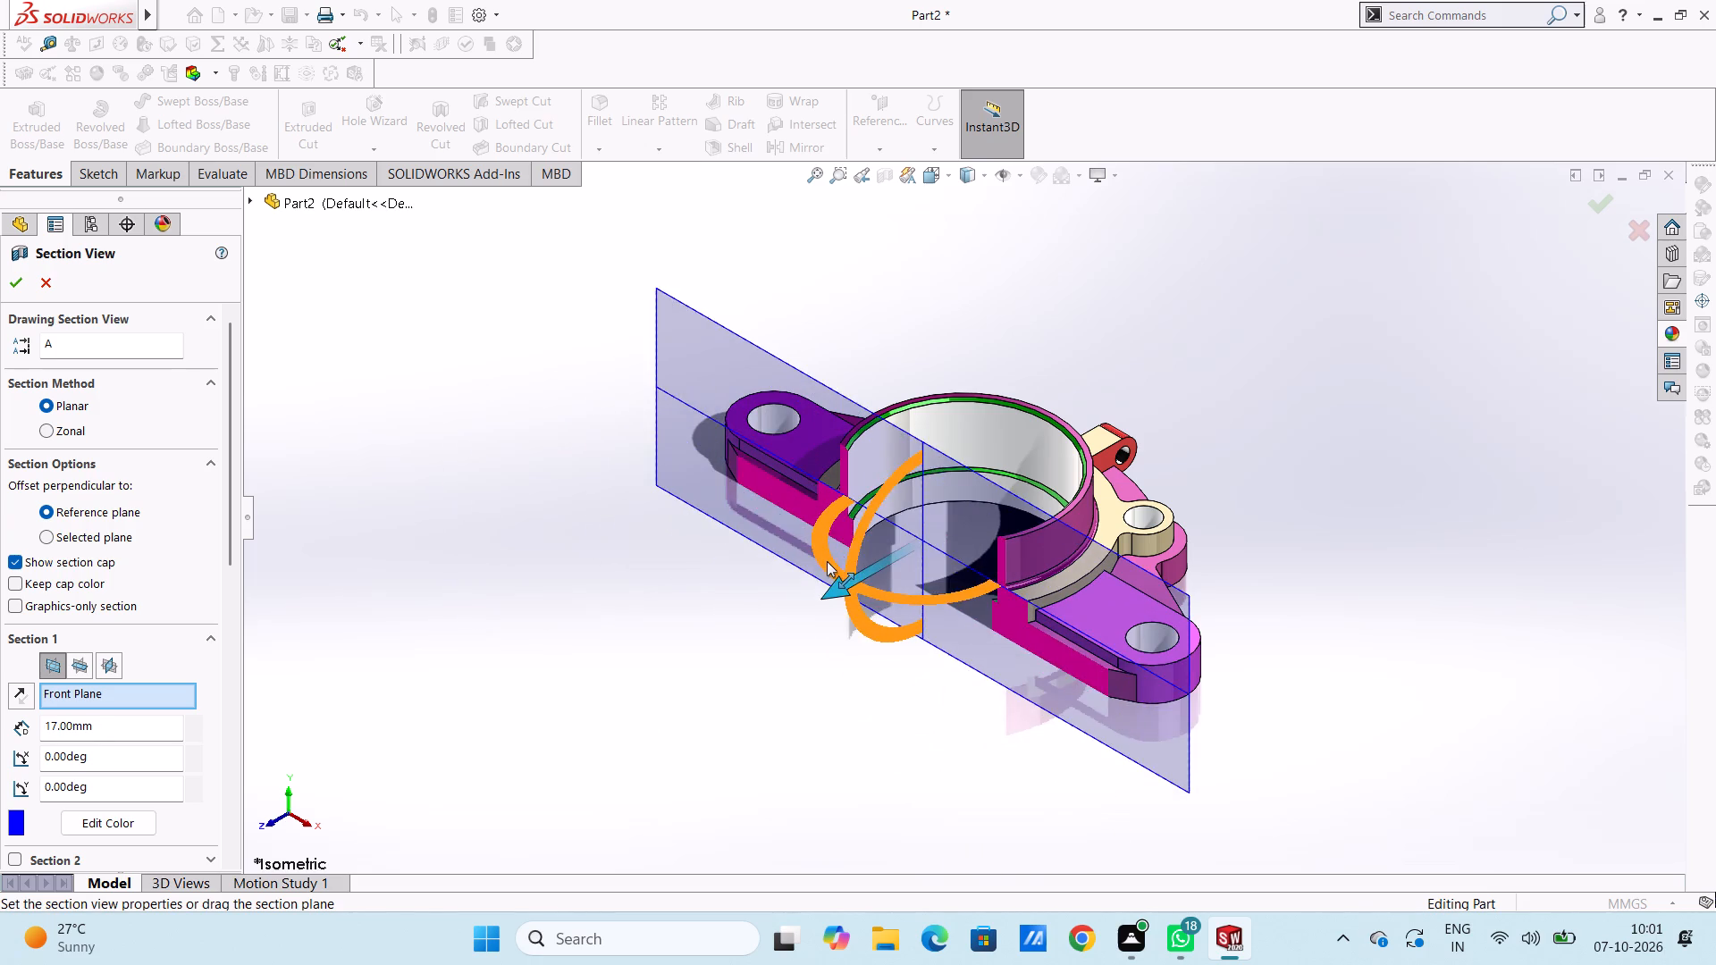
drag(827, 561, 921, 566)
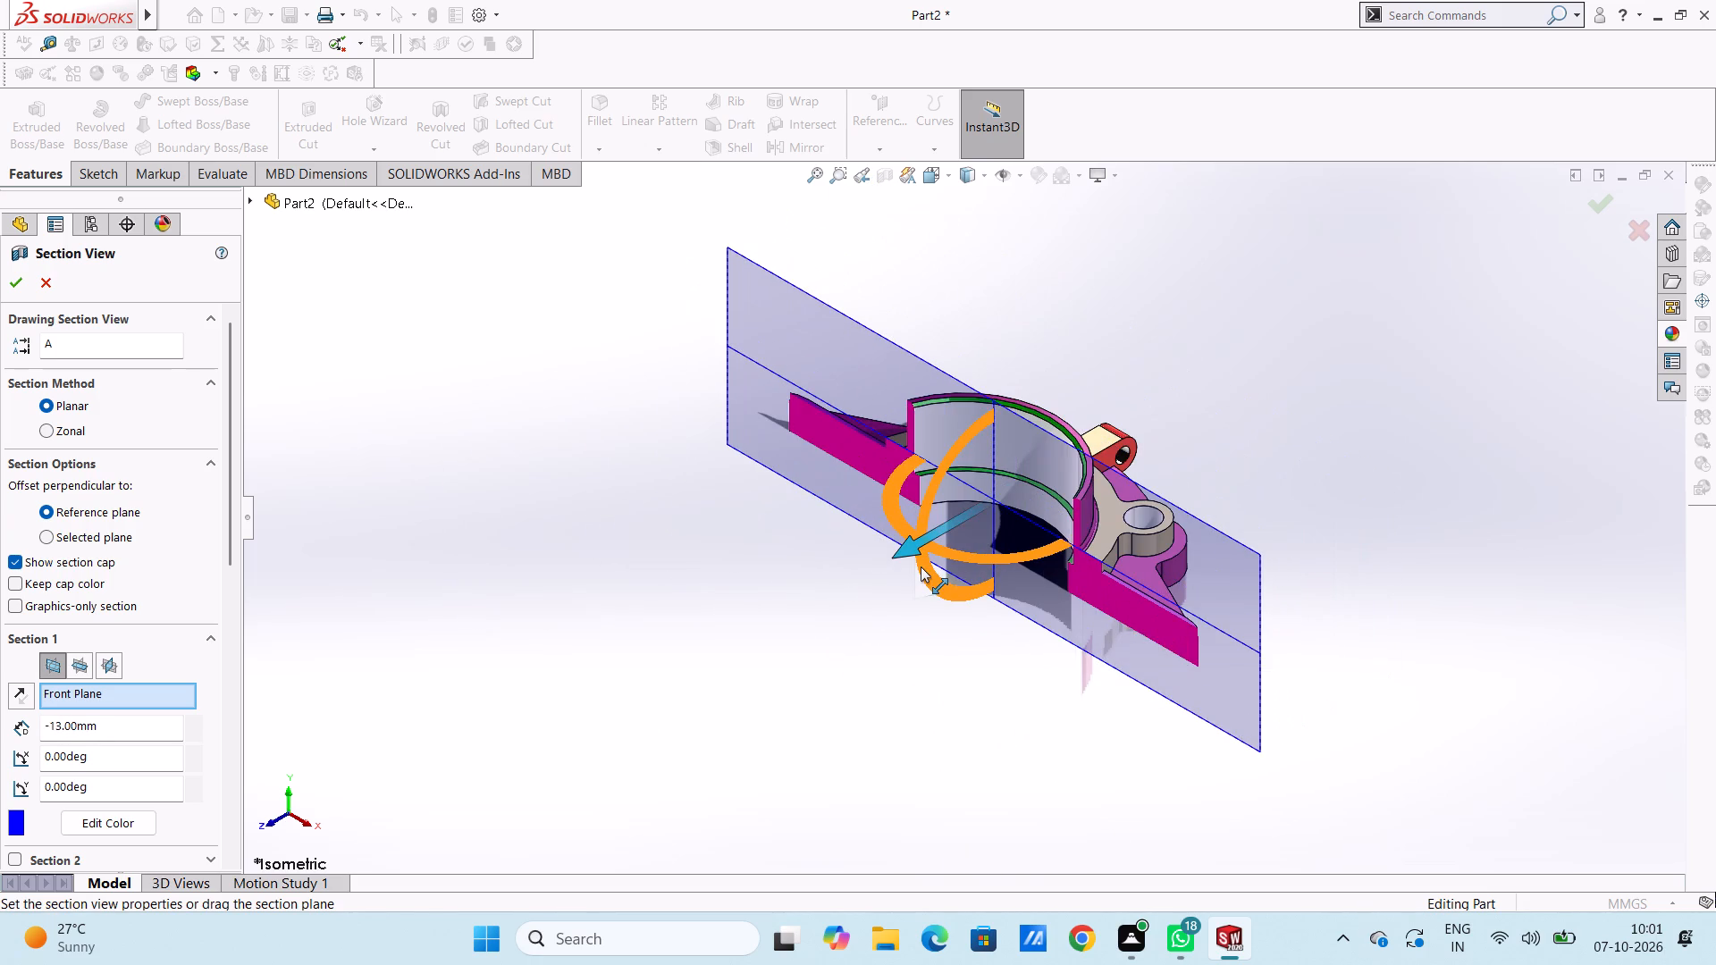
drag(921, 566, 887, 577)
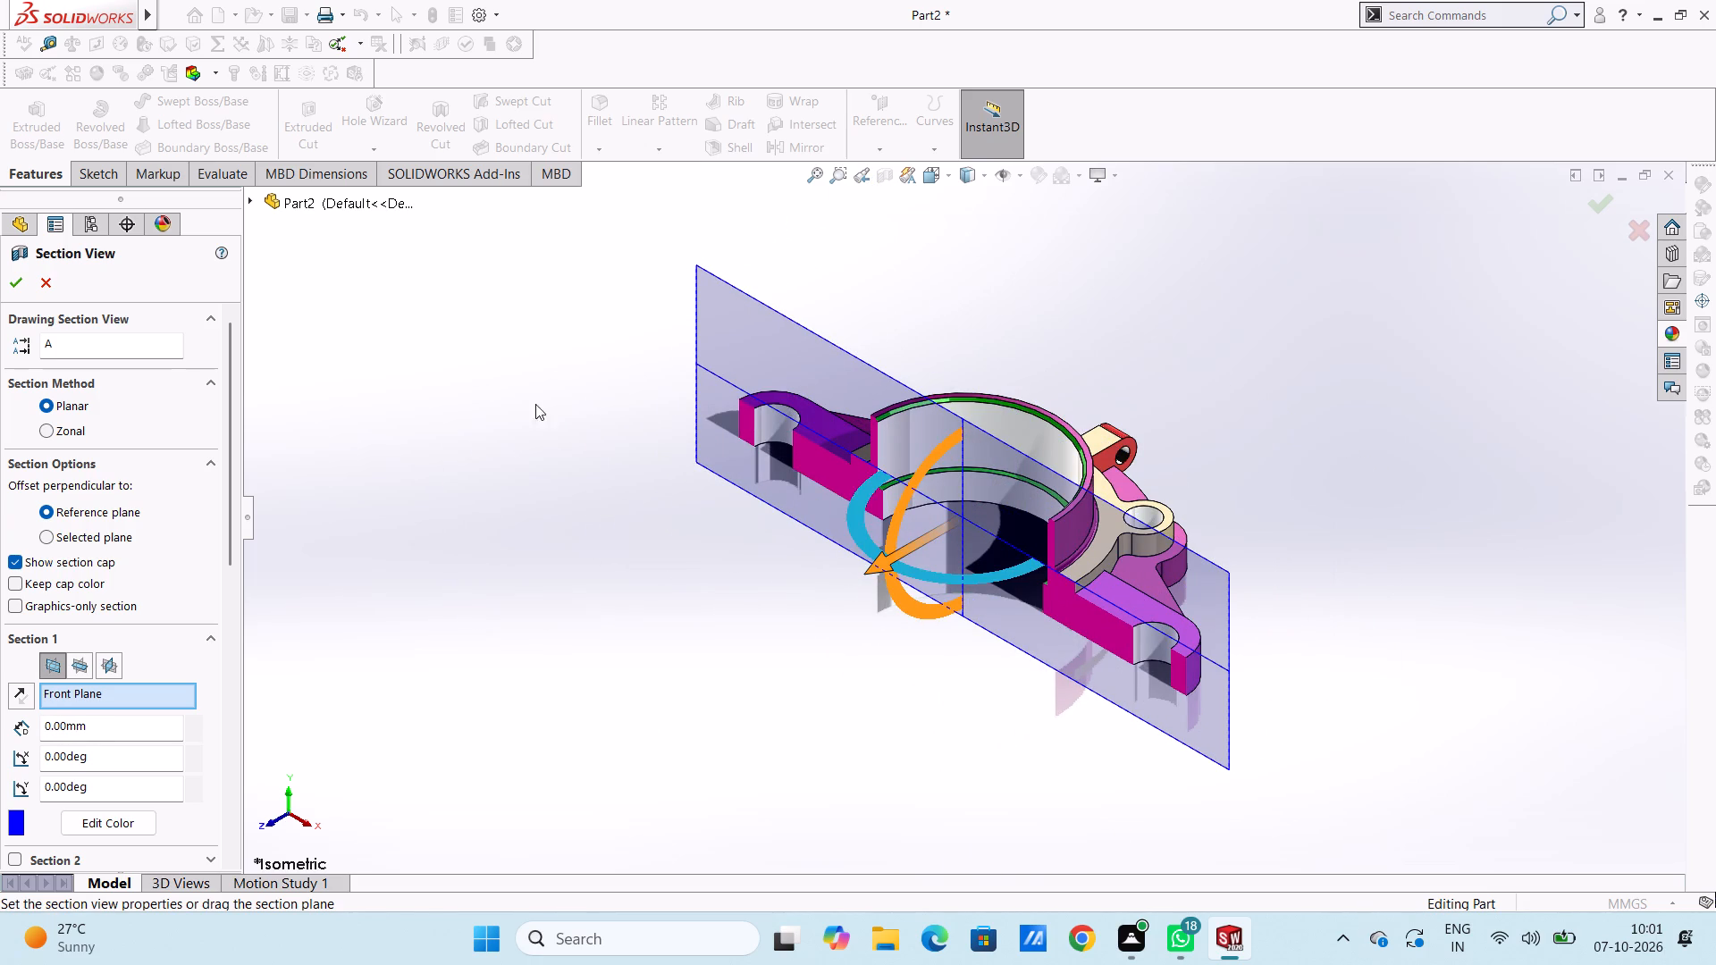
click(10, 281)
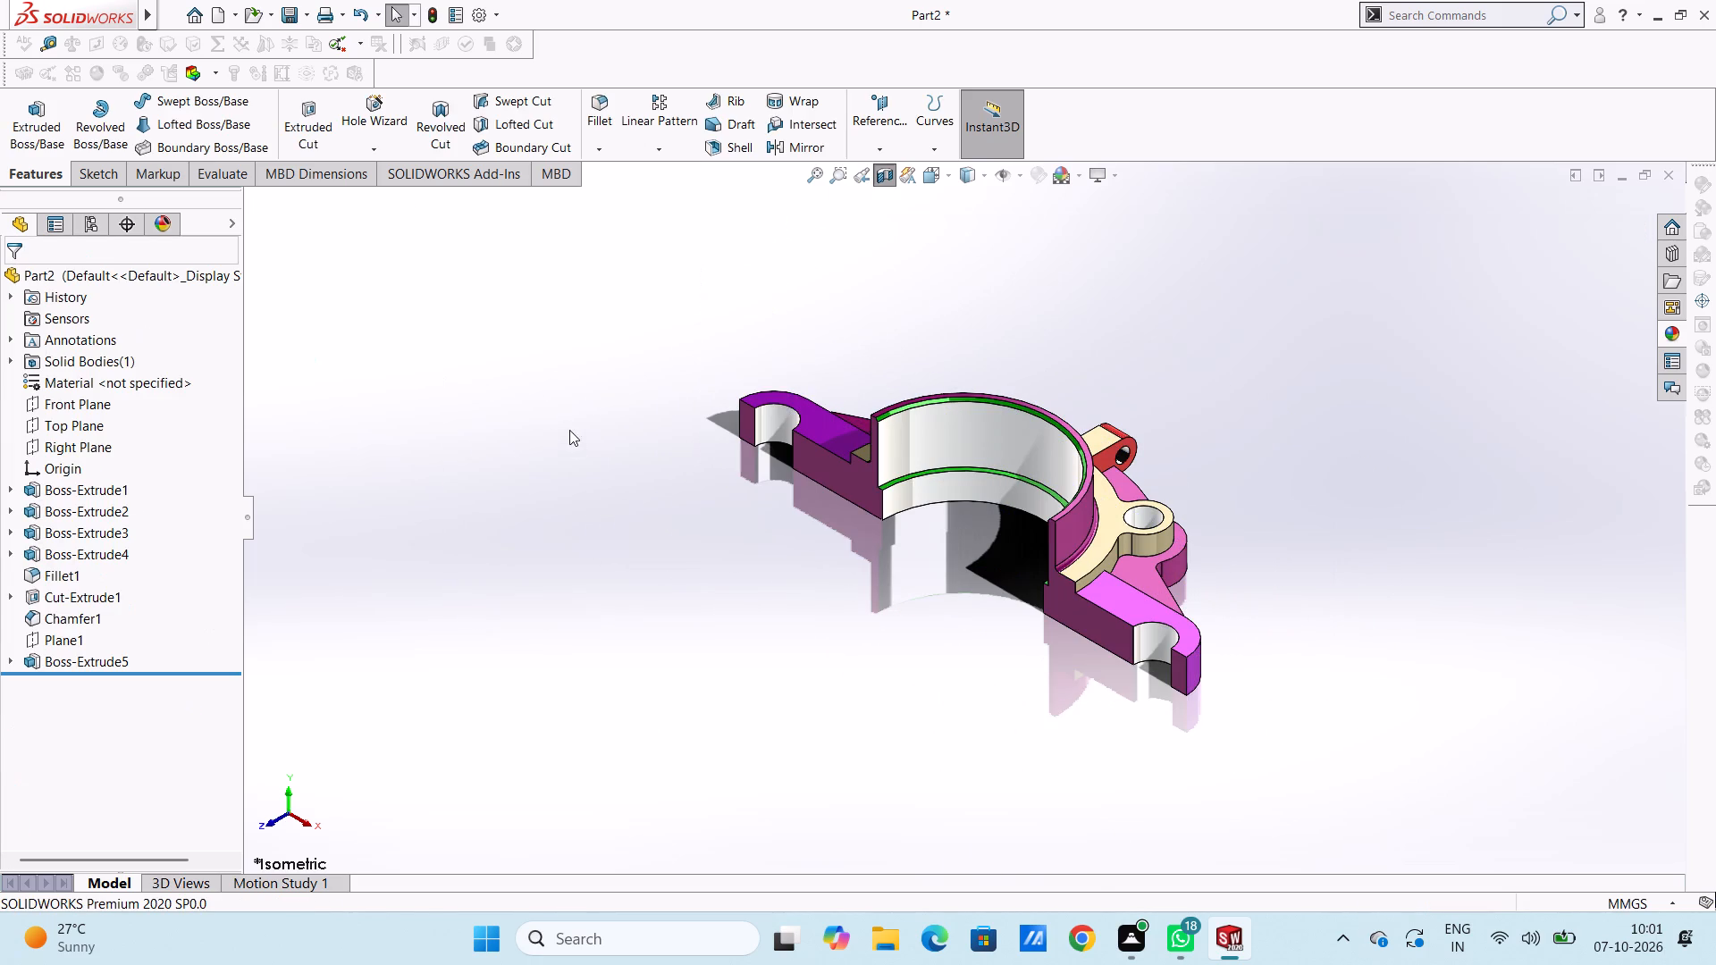
Examine the cut bore and ear holes of the sectioned housing from several angles, and turn the section view off.
middle_drag(569, 426, 652, 421)
middle_drag(689, 472, 657, 462)
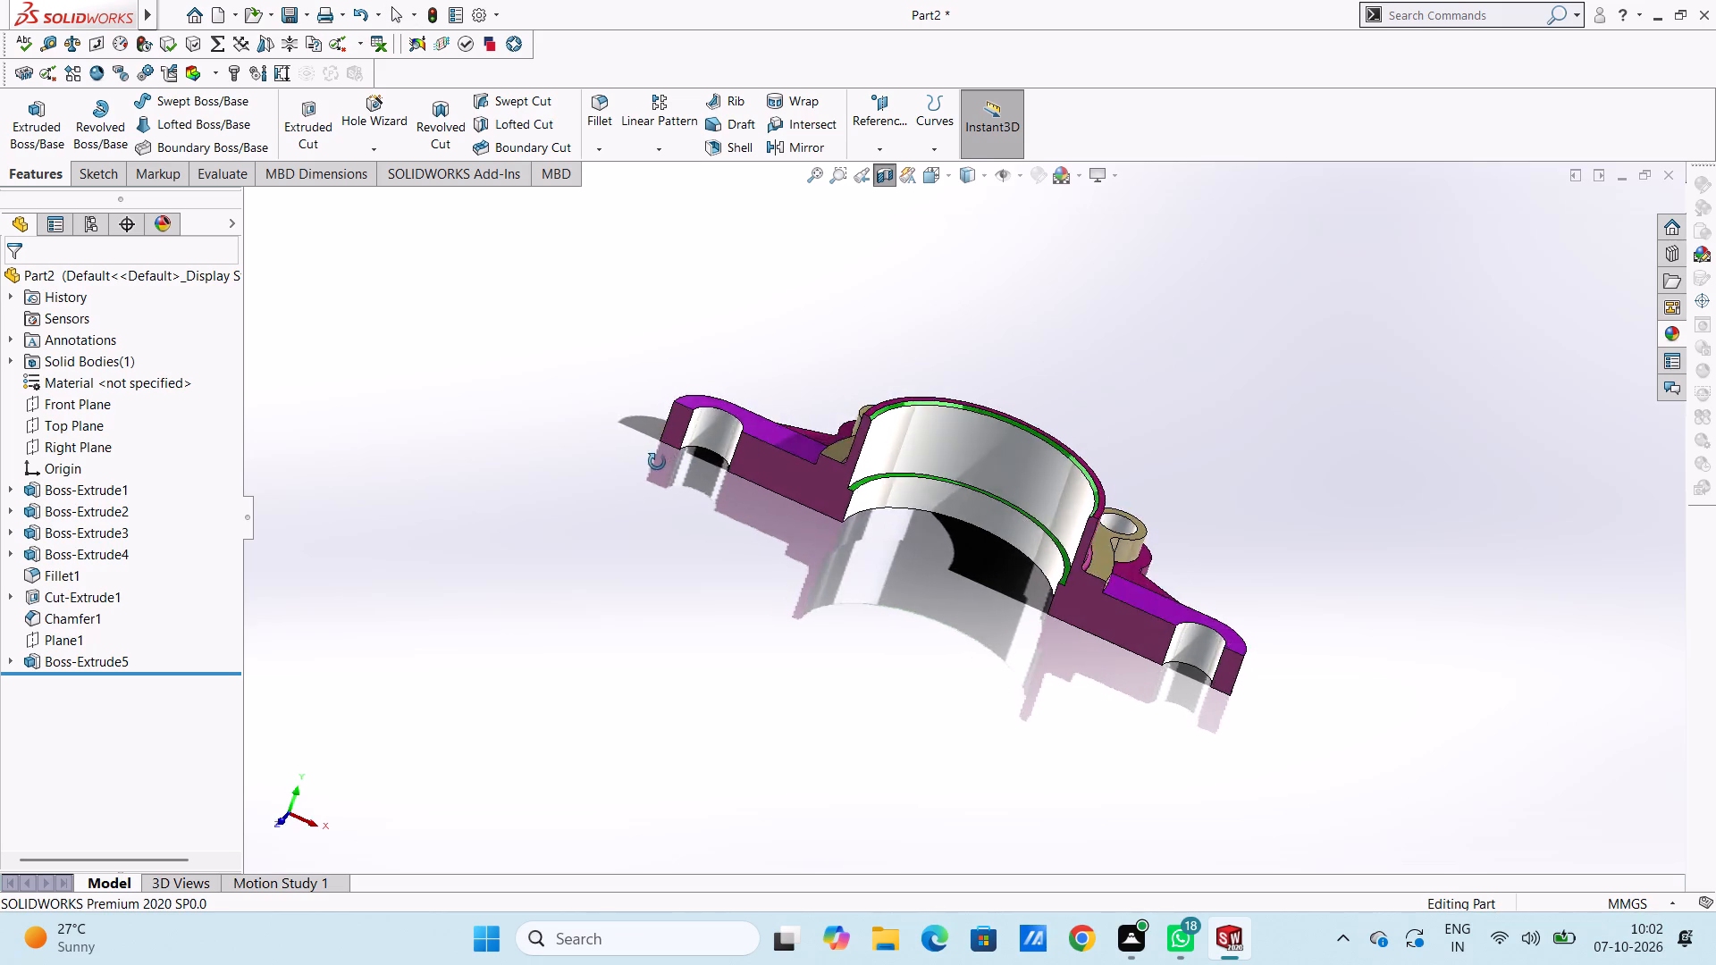
middle_drag(657, 462, 624, 600)
middle_drag(768, 482, 612, 447)
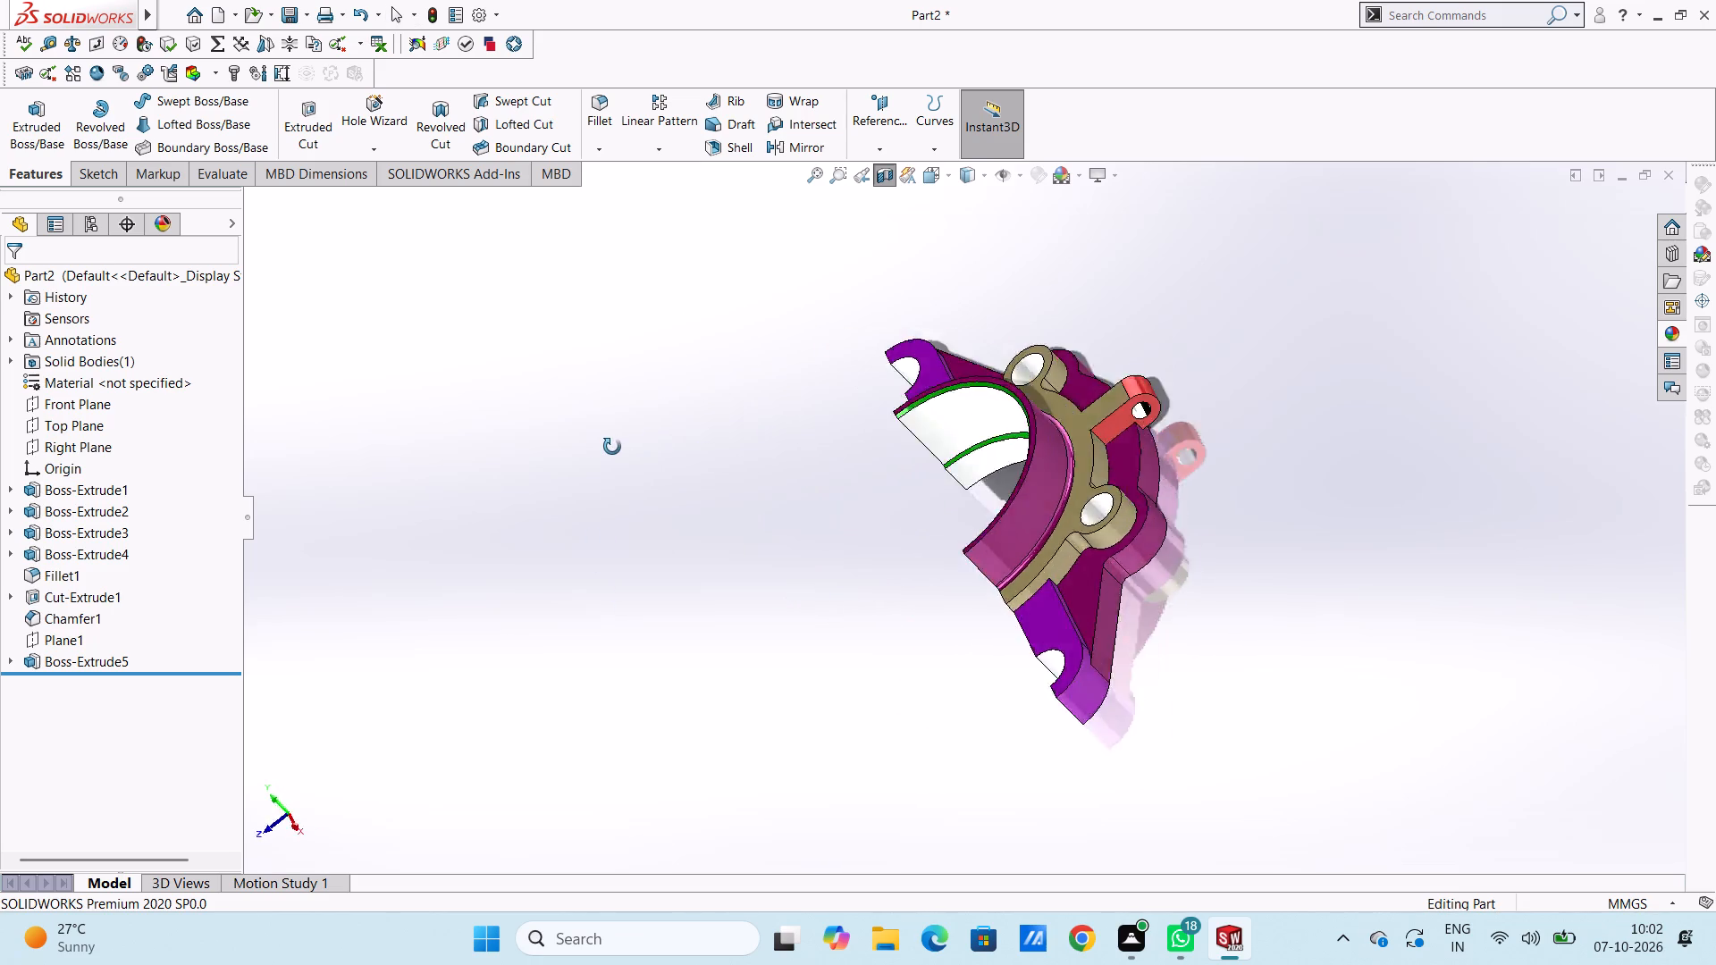
middle_drag(612, 447, 844, 494)
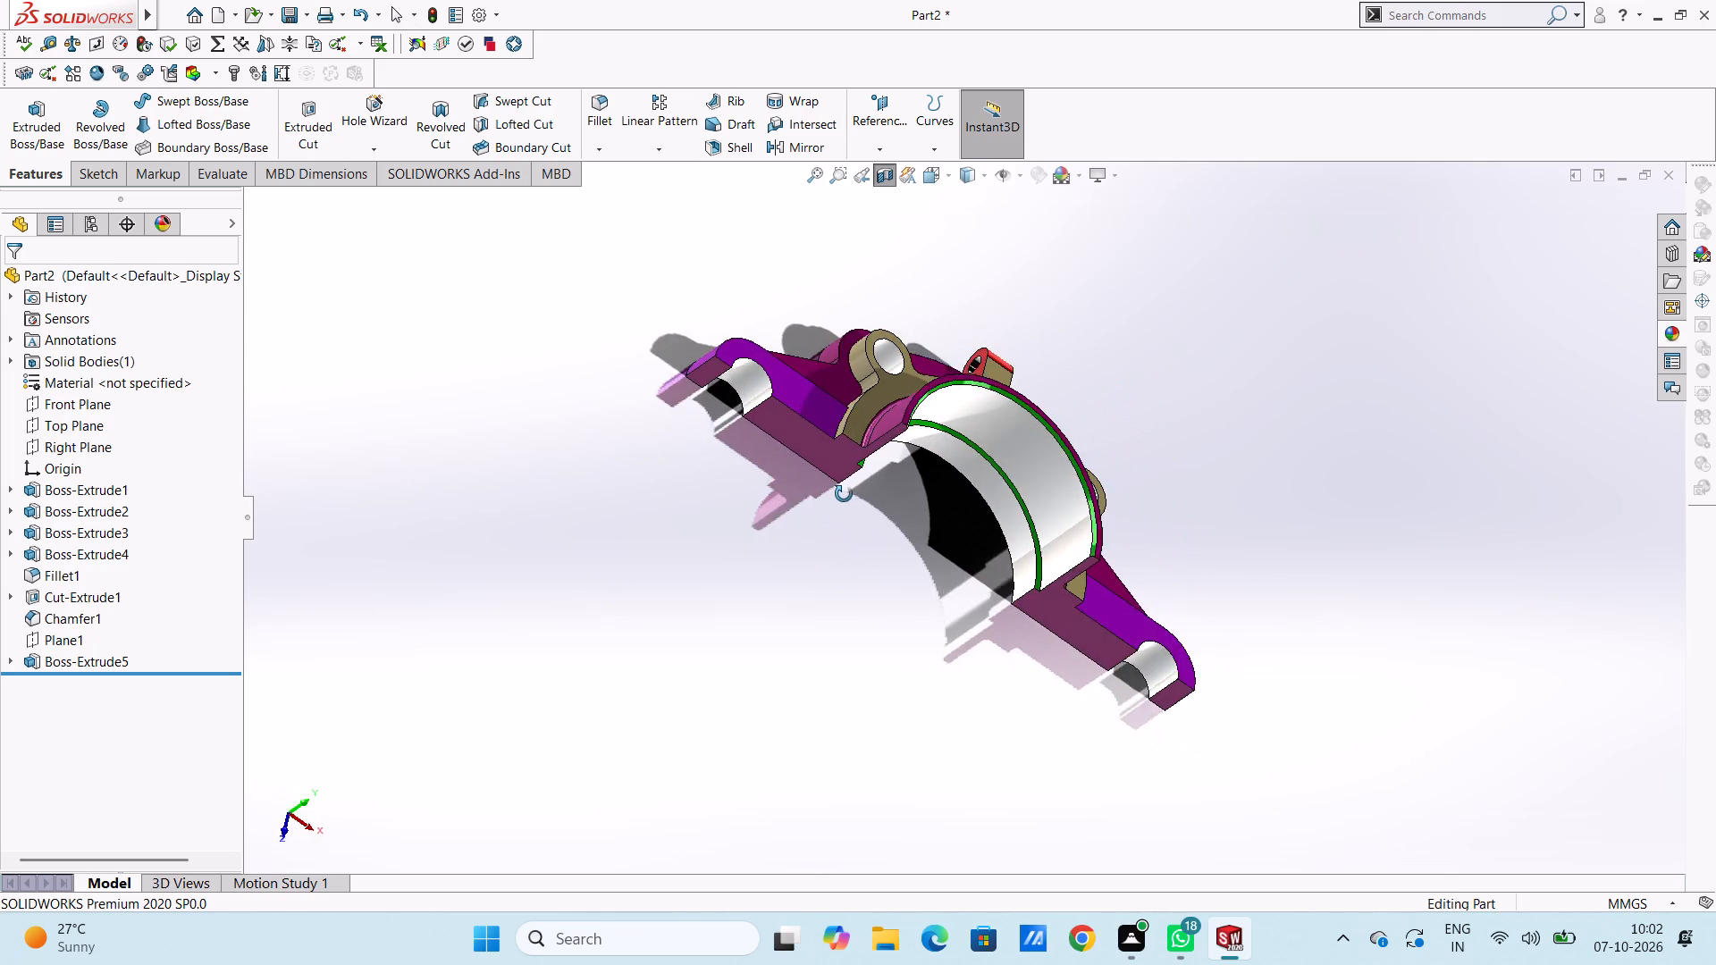
middle_drag(844, 494, 786, 478)
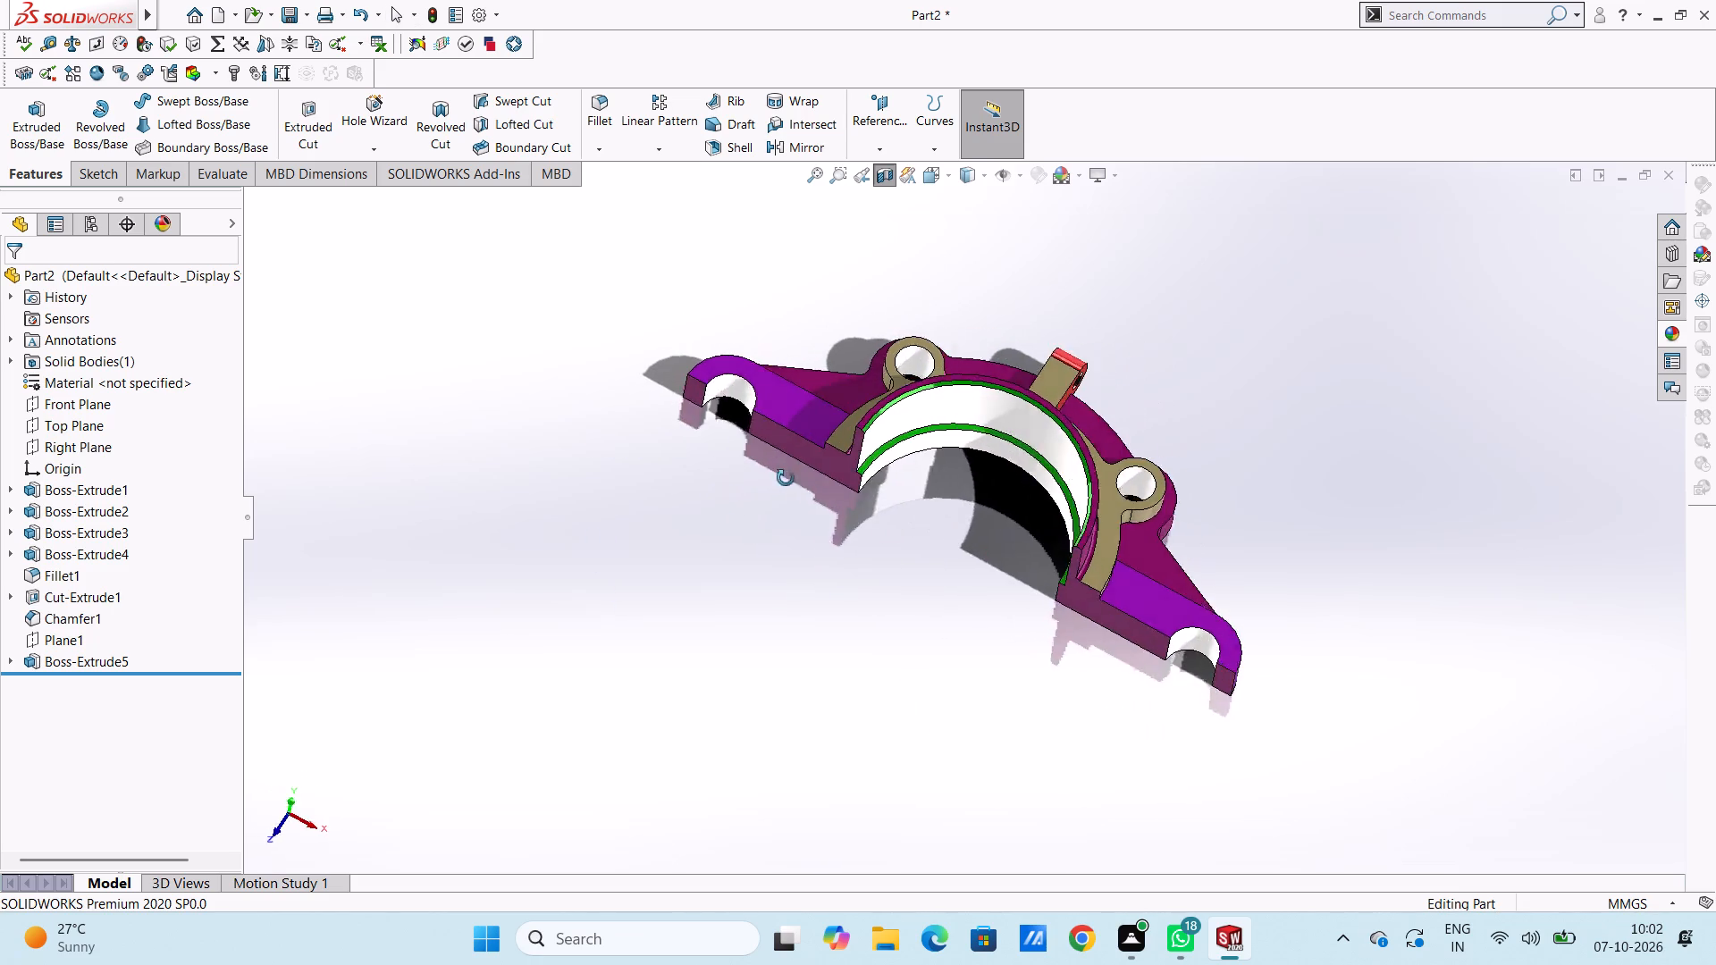
middle_drag(786, 478, 692, 447)
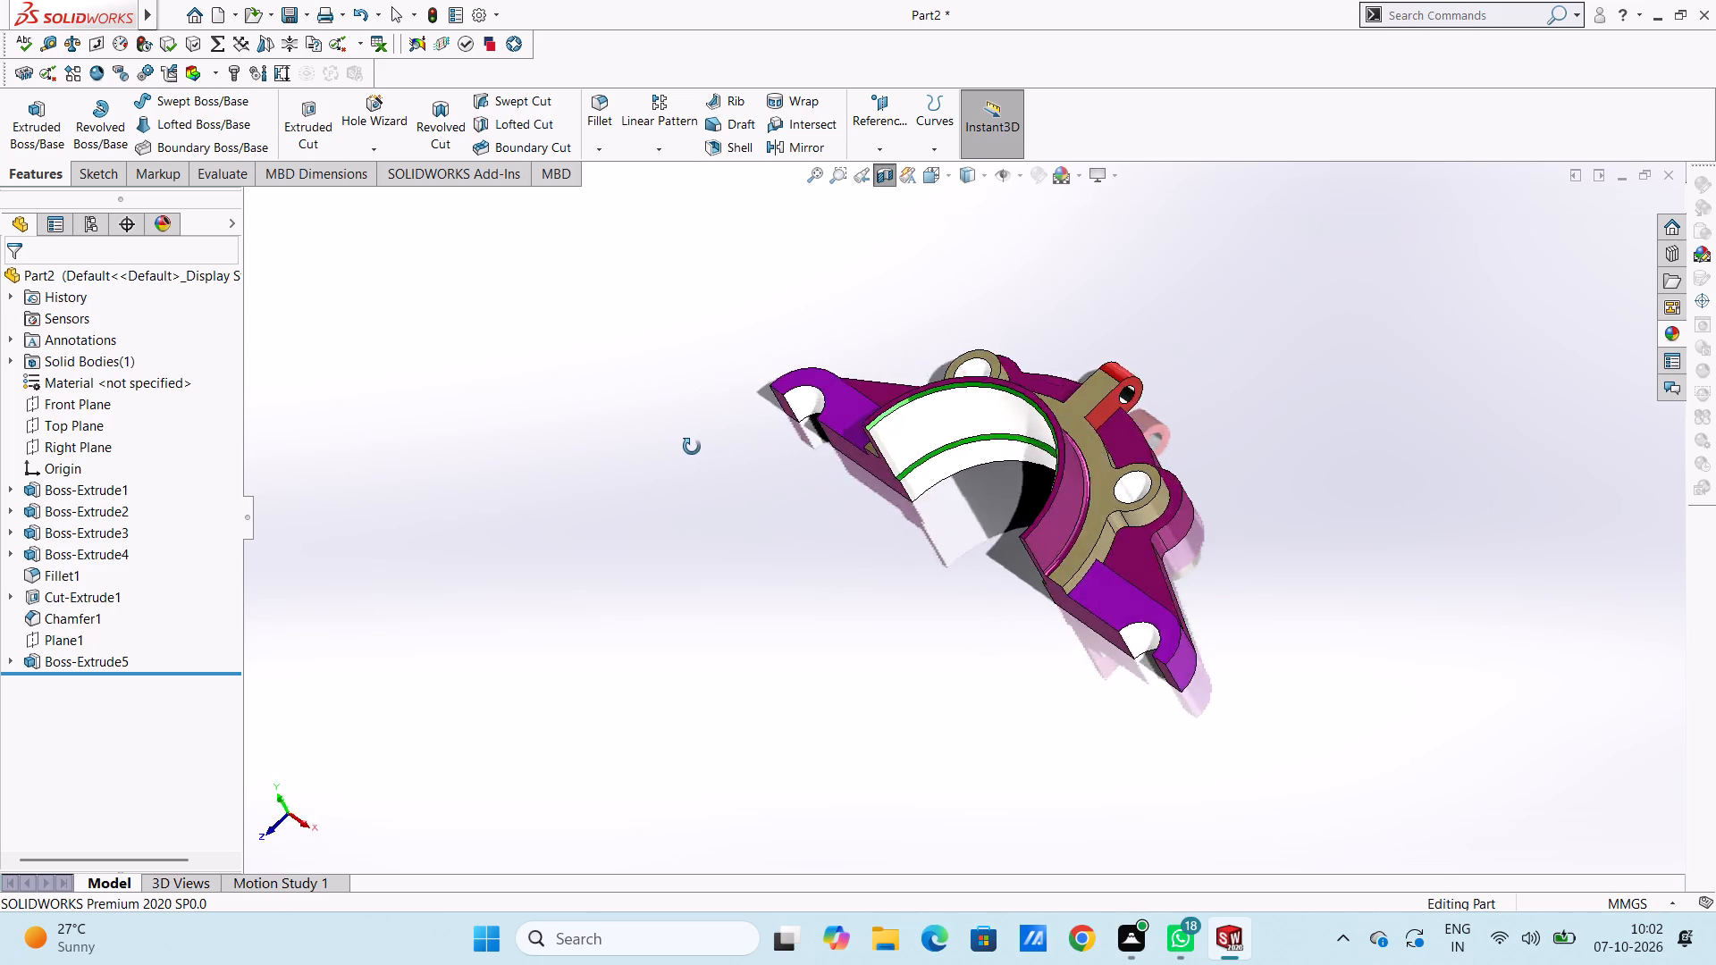
middle_drag(692, 447, 686, 449)
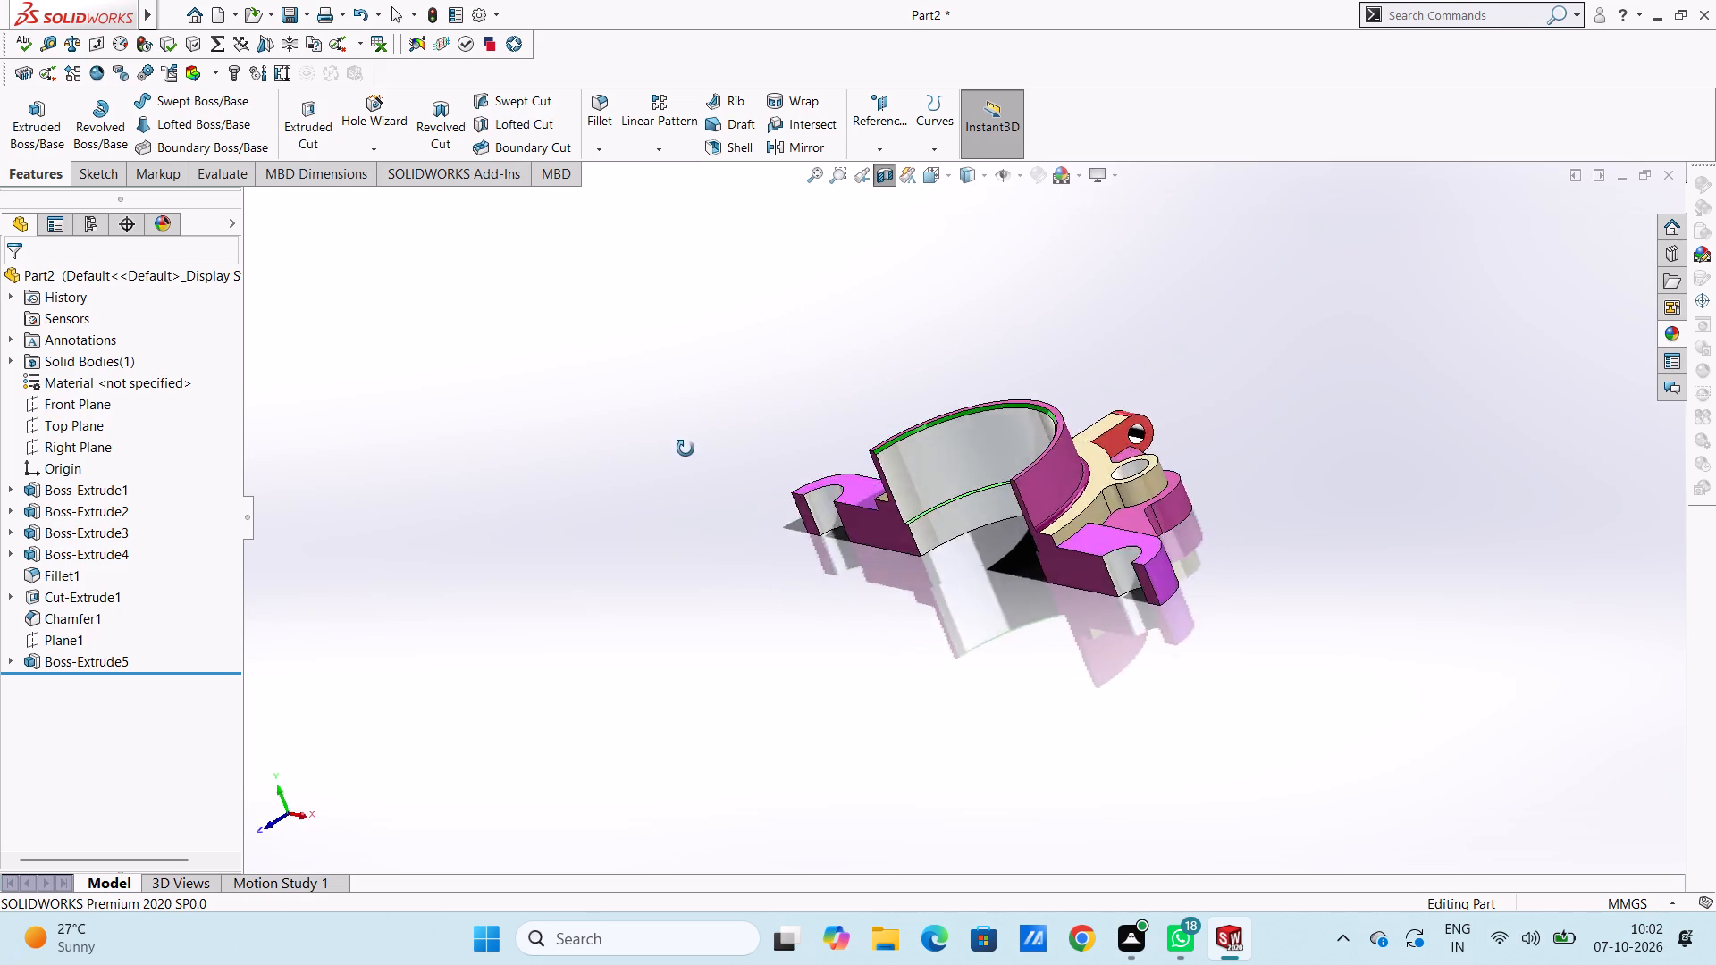
middle_drag(686, 449, 722, 567)
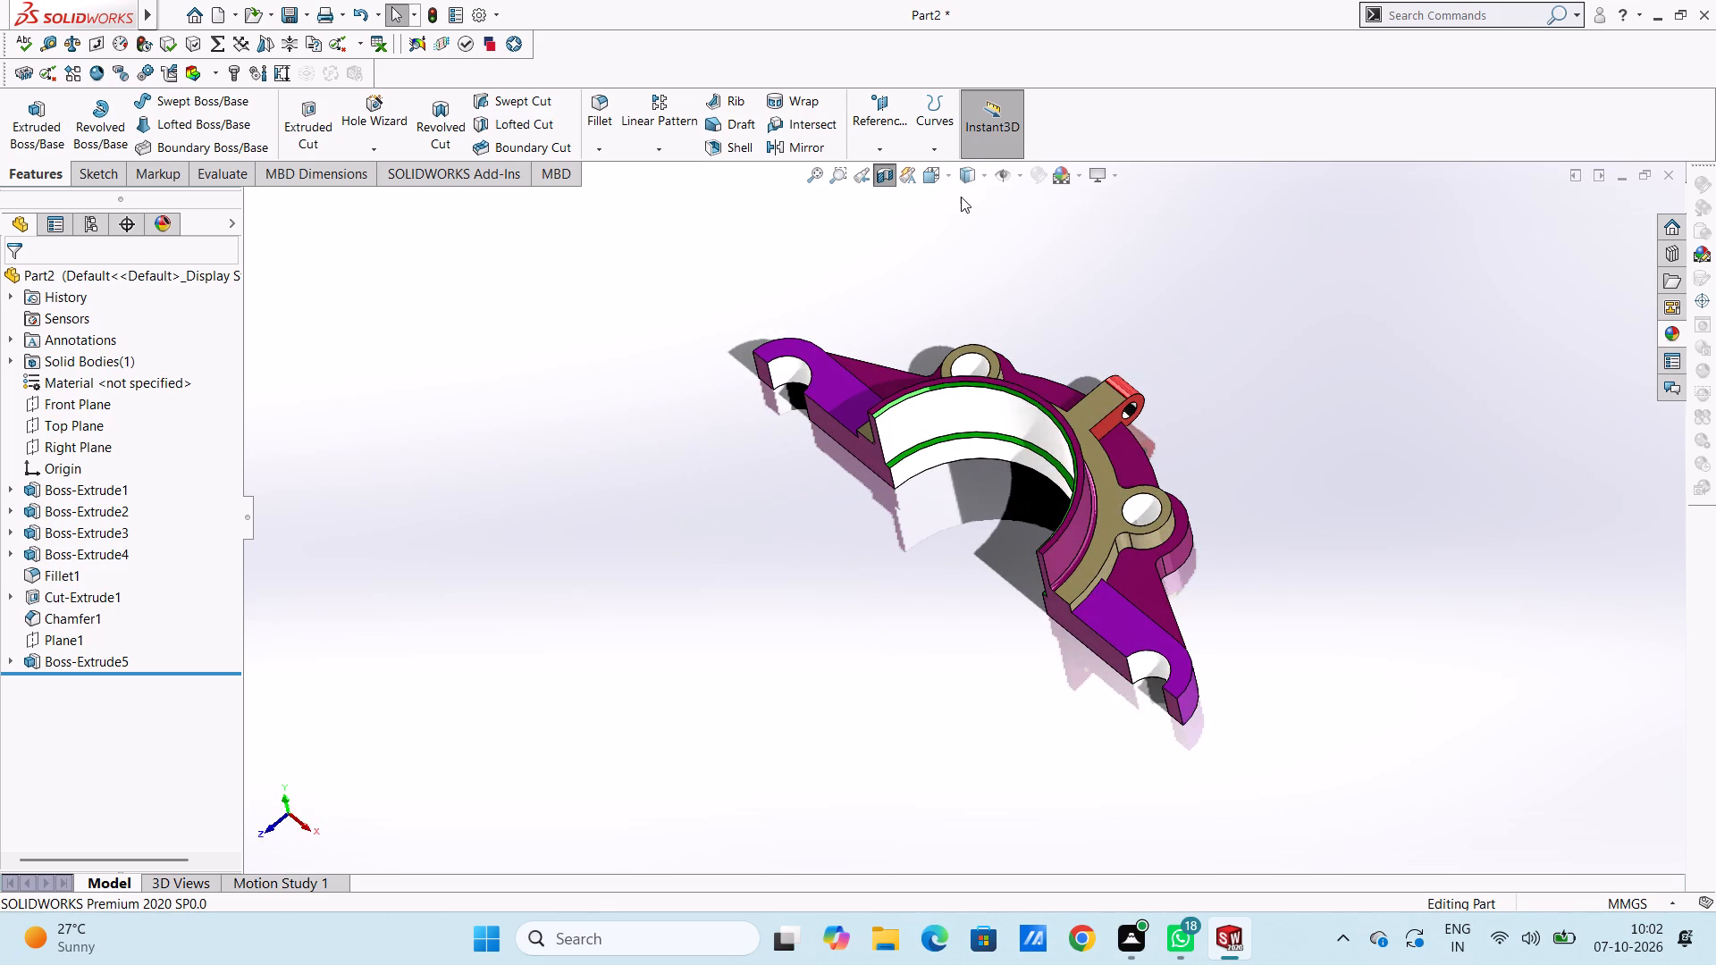
click(886, 188)
click(879, 177)
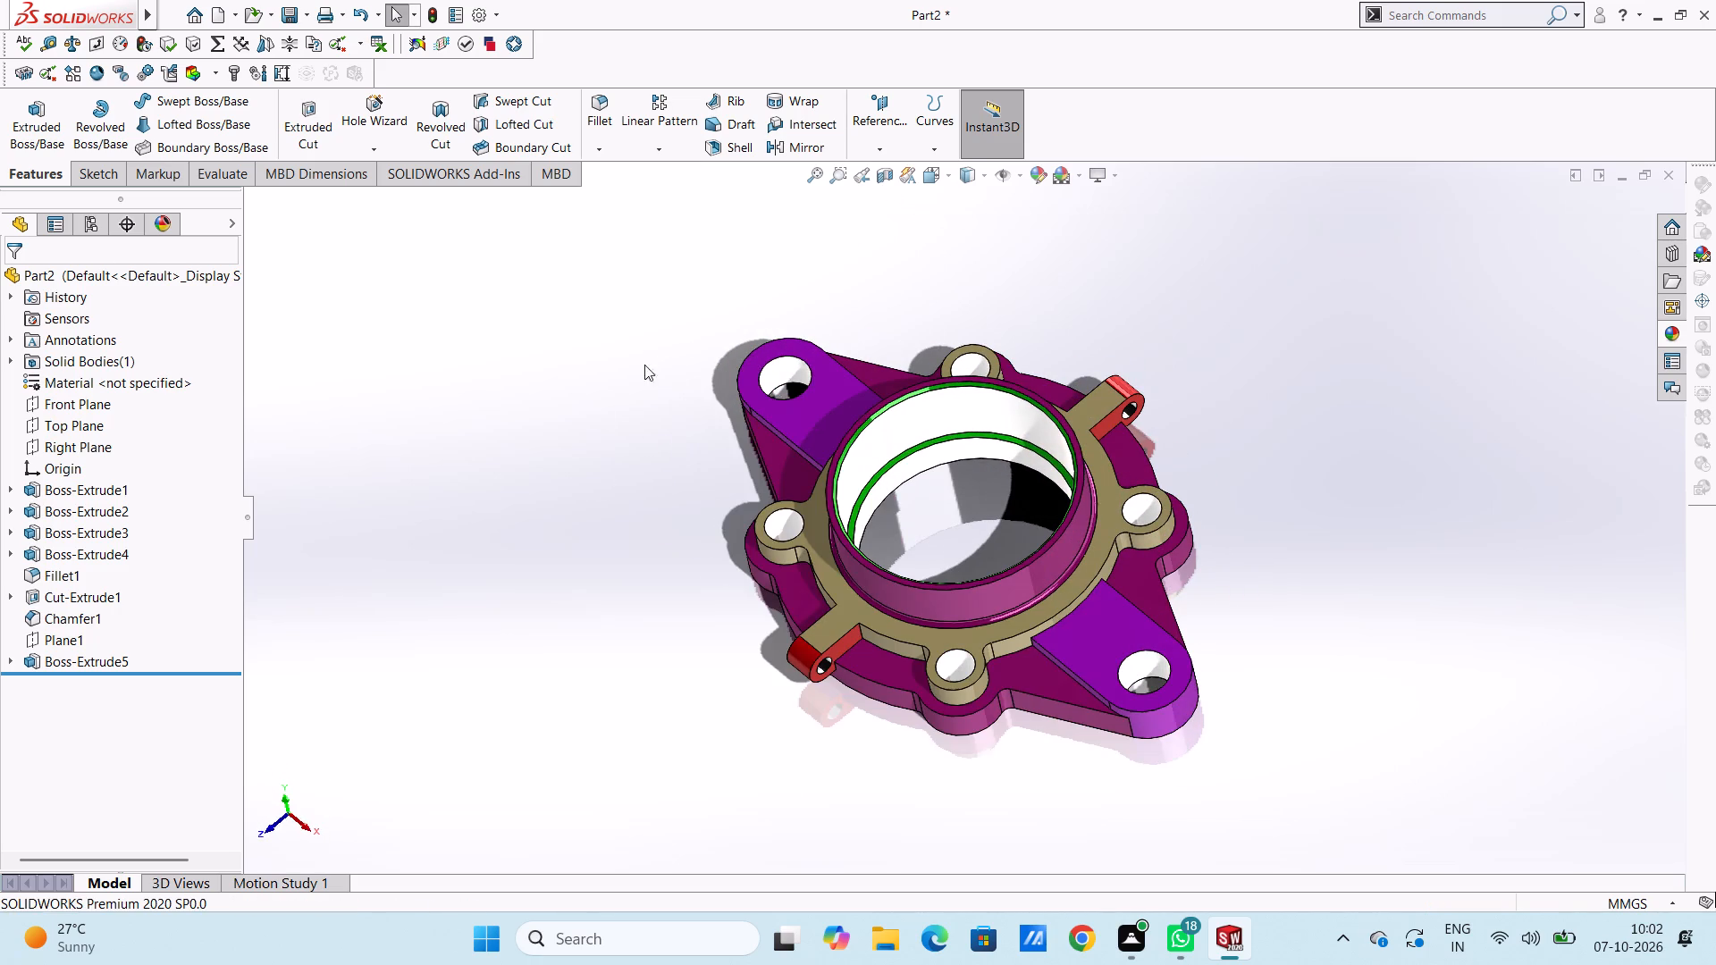
Recolour the top face of the tan ring blue, RGB 21, 73, 255, face only.
middle_drag(552, 482, 601, 492)
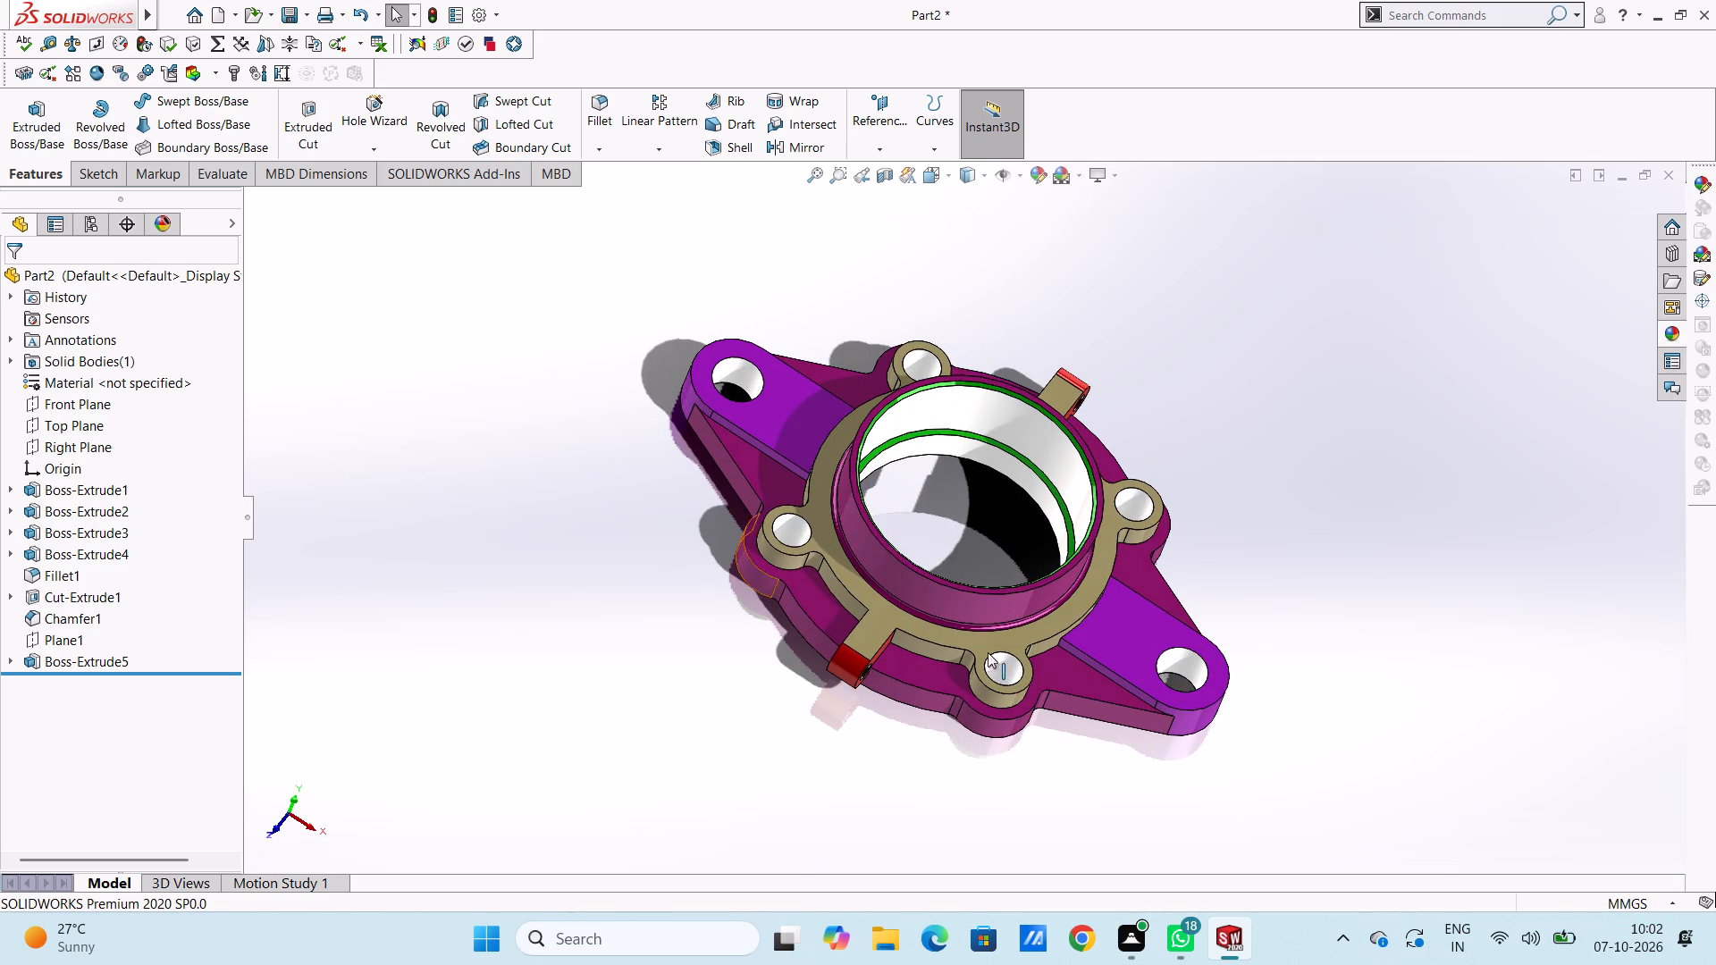
scroll(1106, 657, down, 1)
click(762, 508)
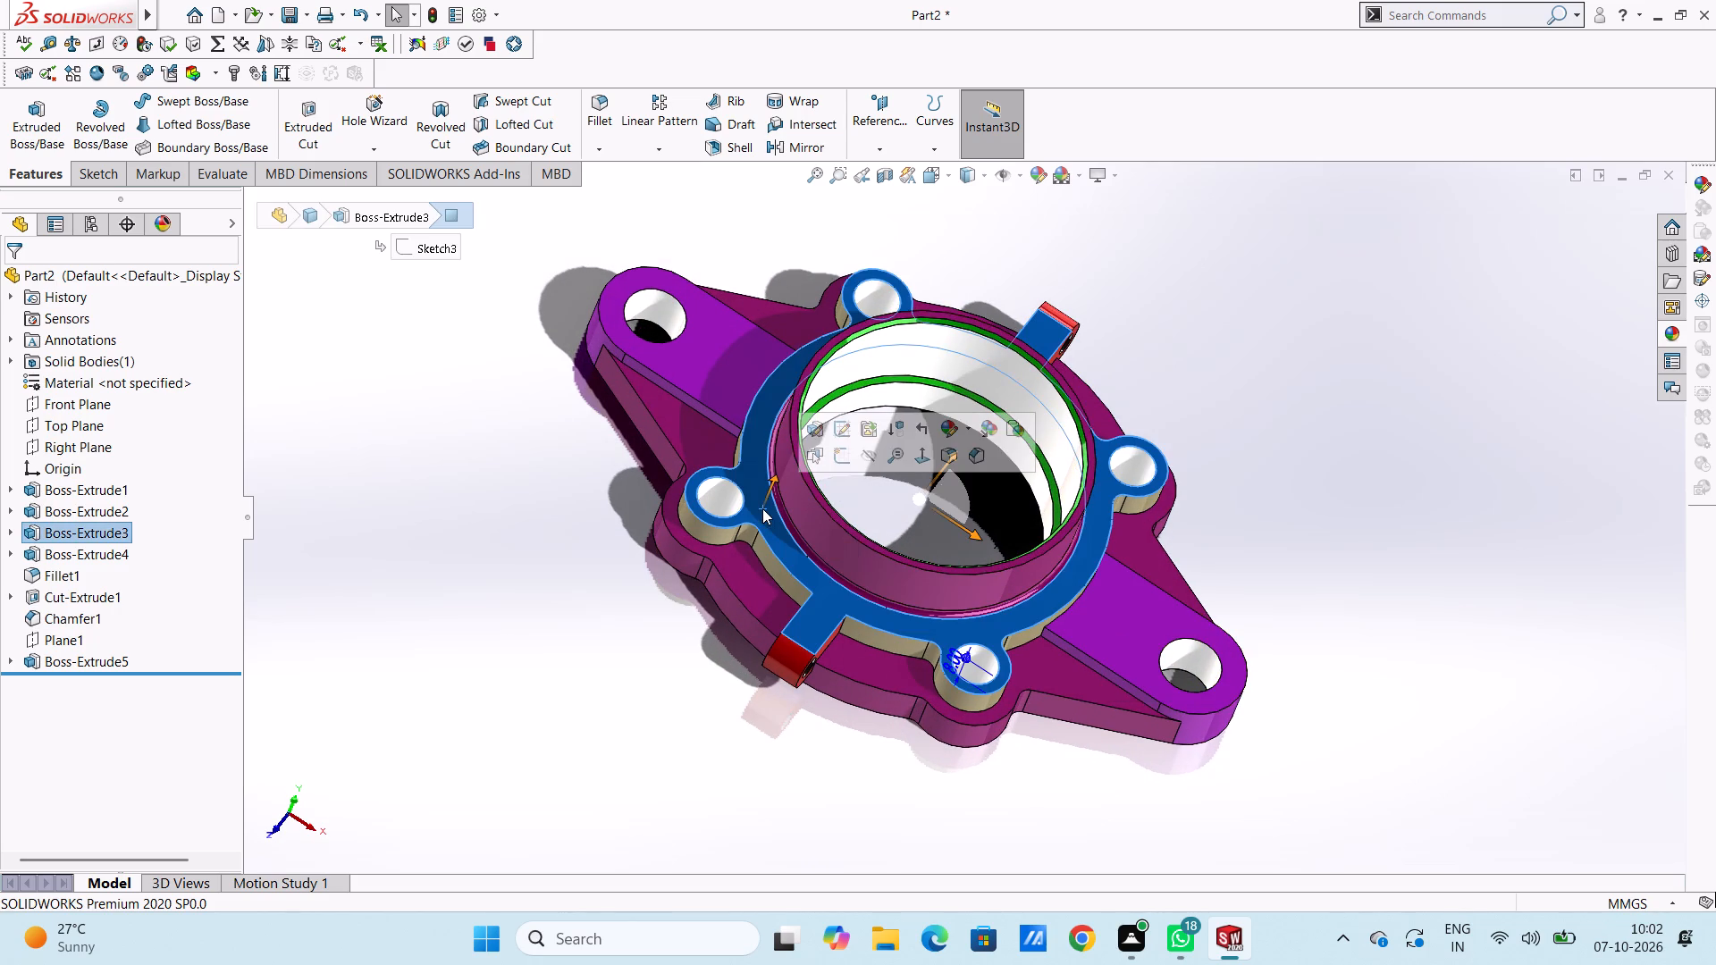
click(1037, 167)
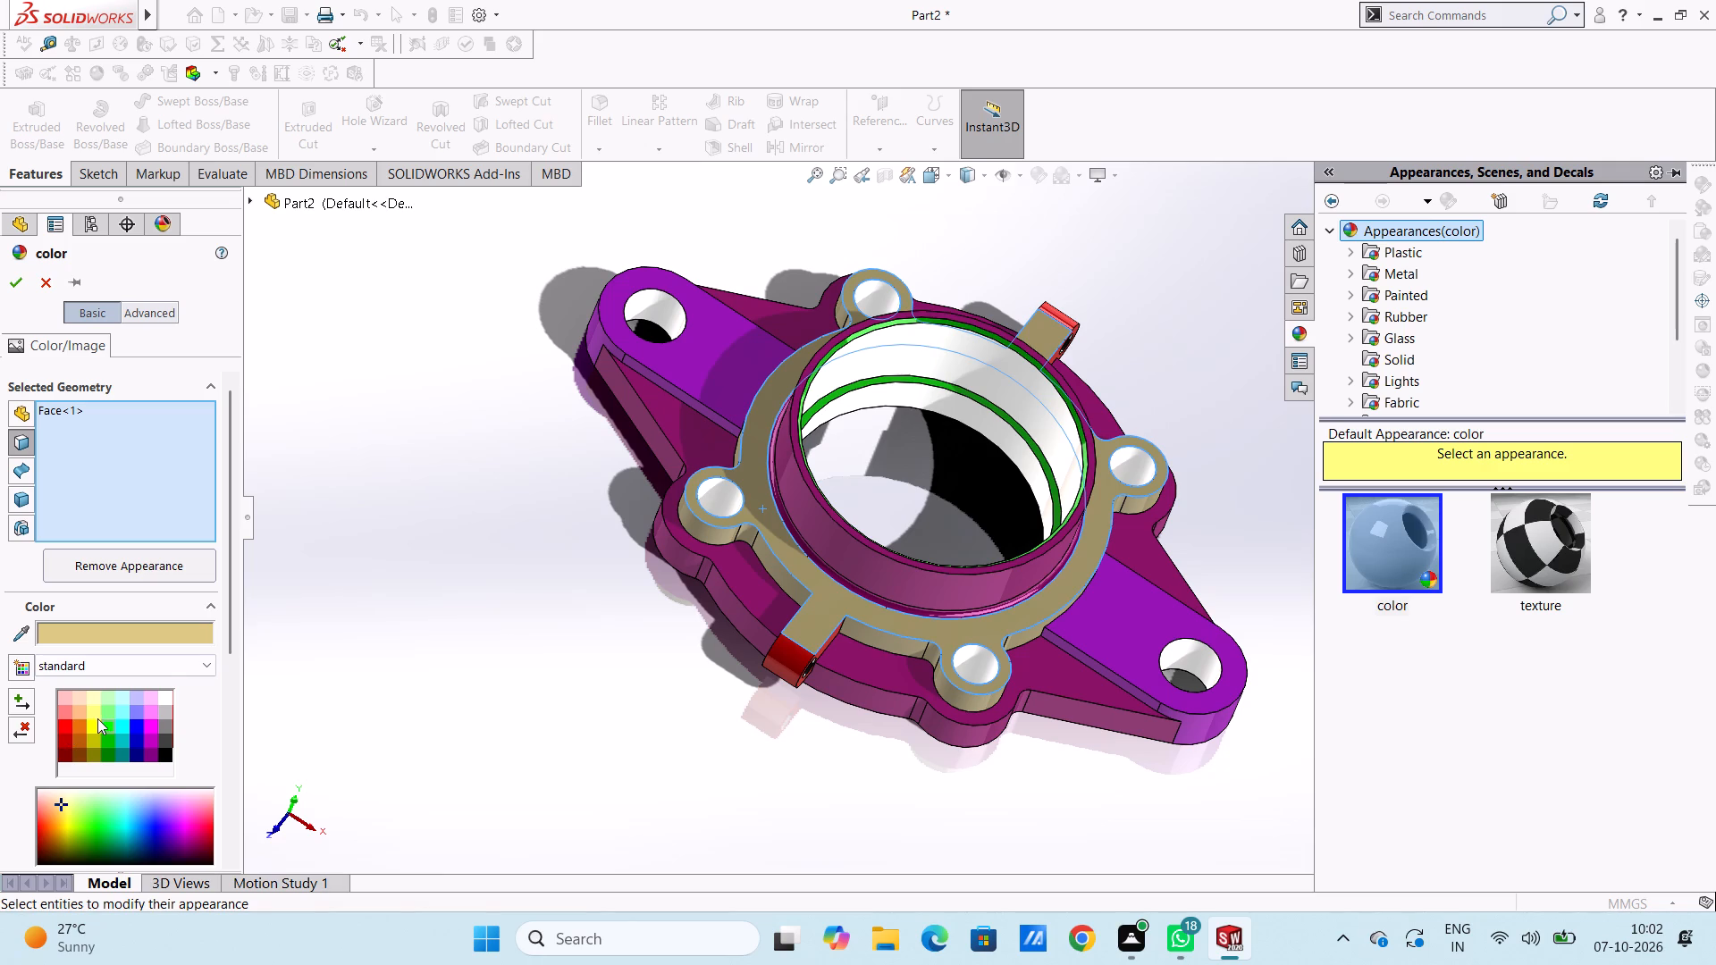
click(106, 722)
scroll(106, 722, down, 1)
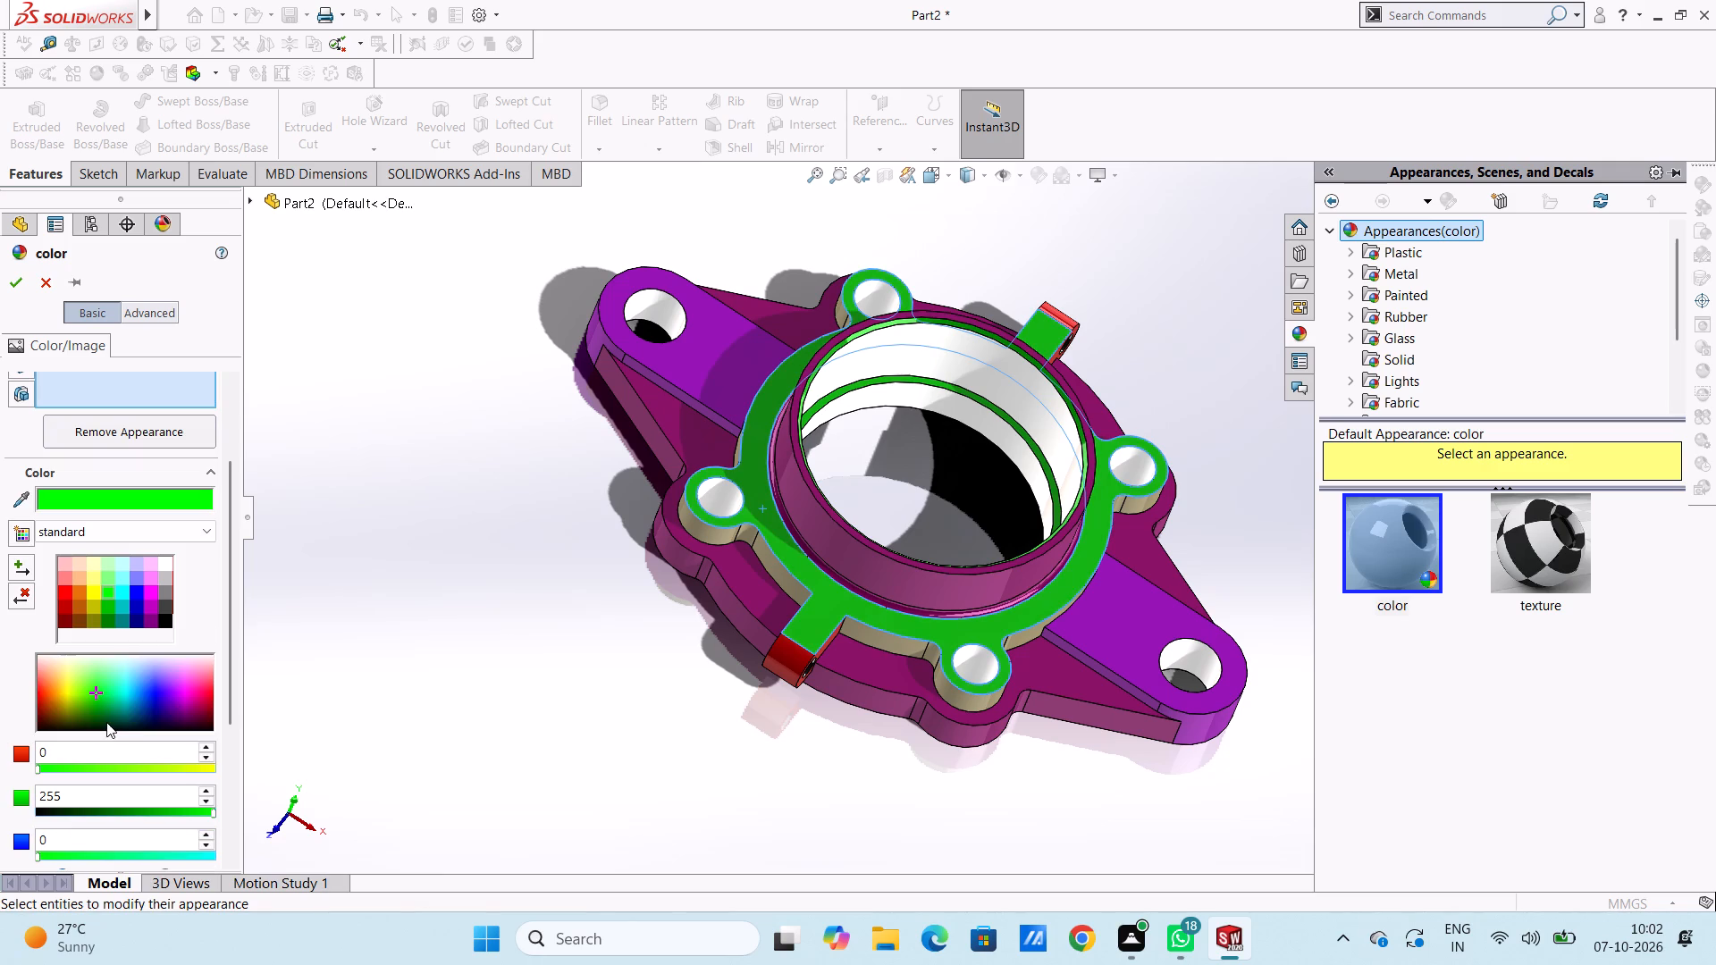
click(148, 689)
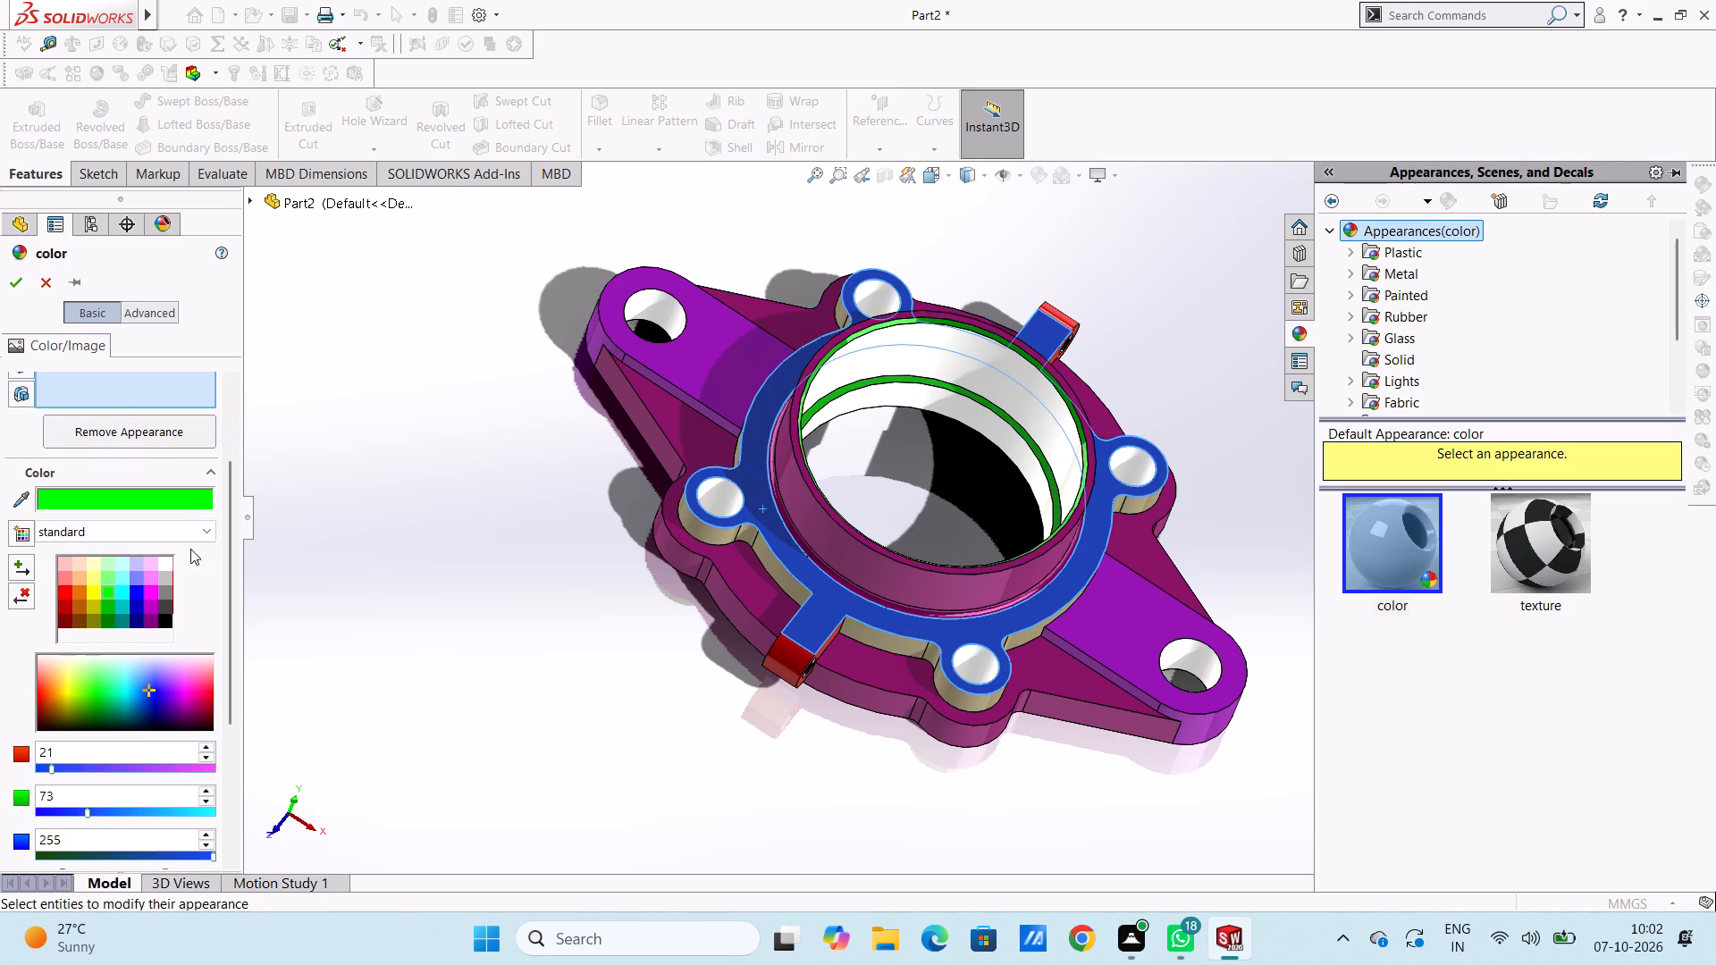
click(21, 282)
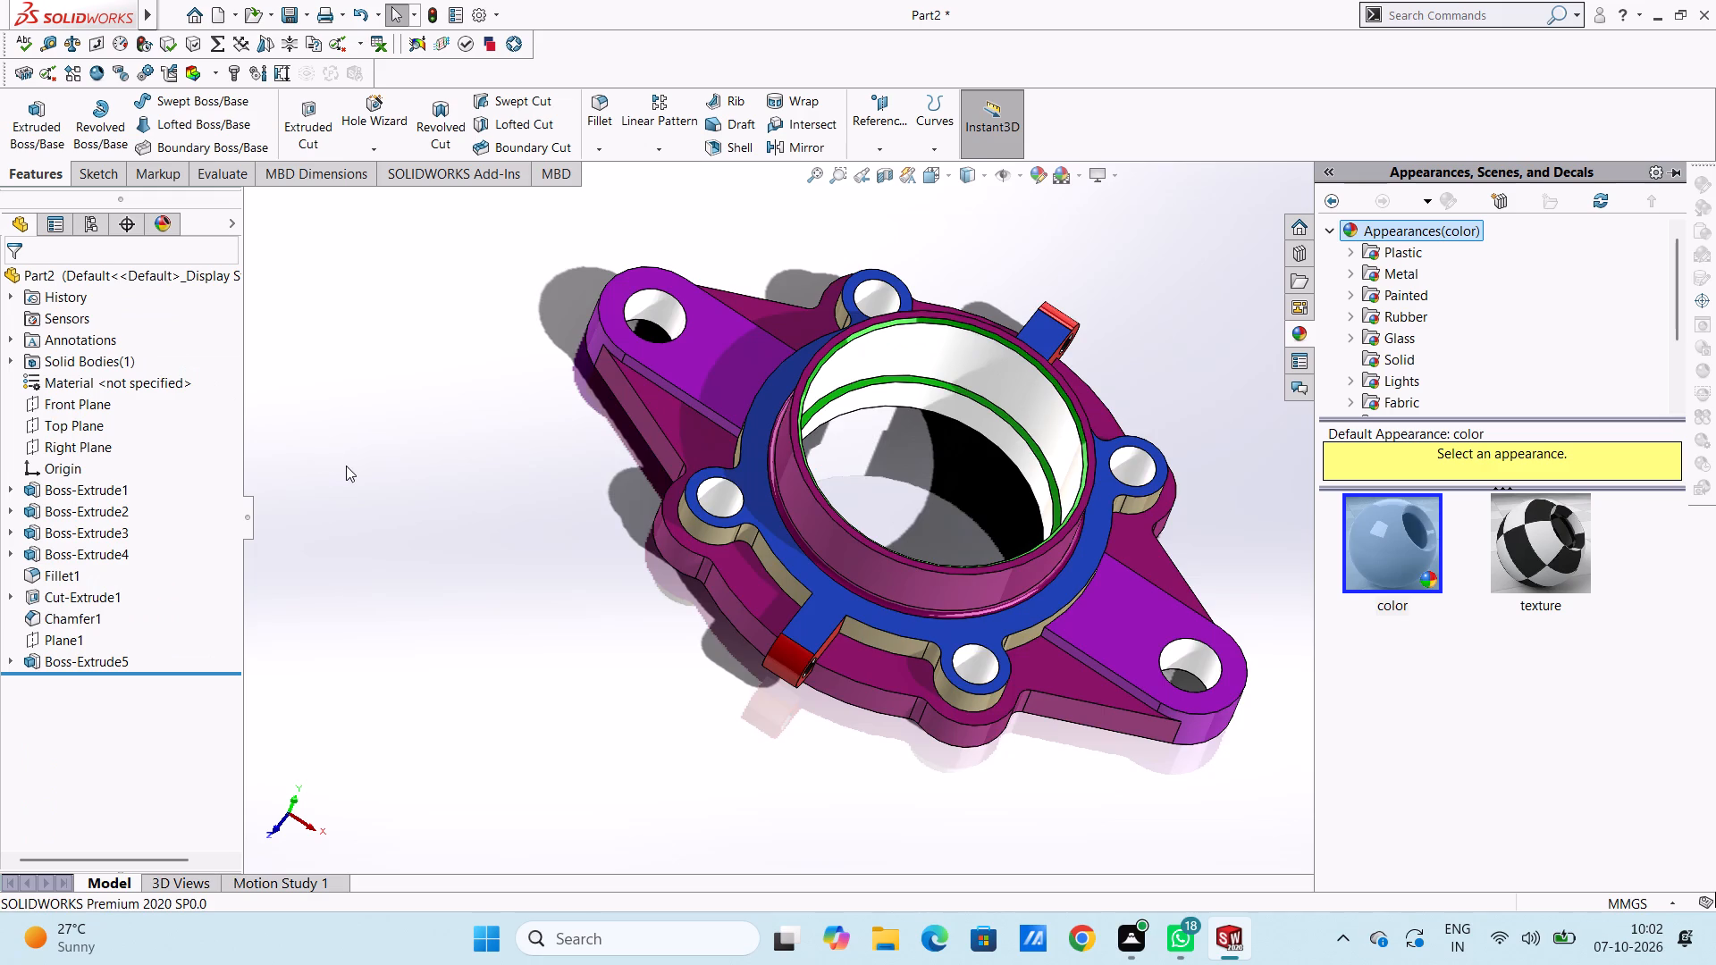
Check the blue ring face on the housing, clear any selection and set the isometric view.
scroll(348, 467, down, 1)
scroll(348, 467, up, 4)
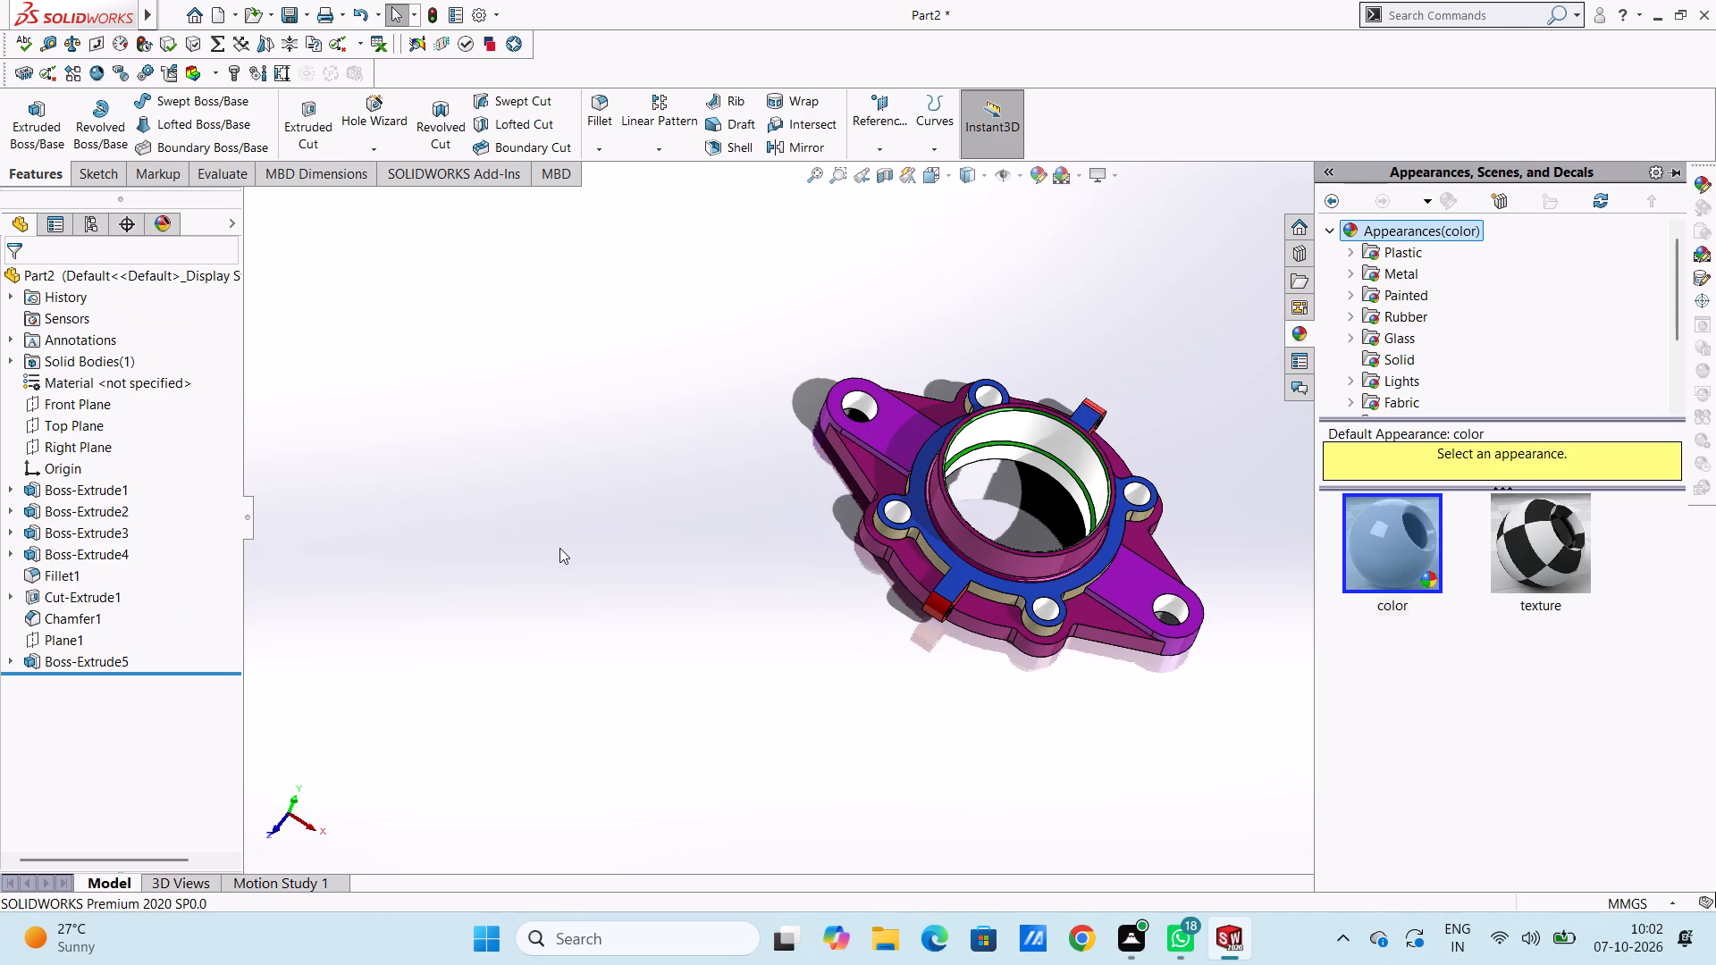
scroll(1098, 499, down, 3)
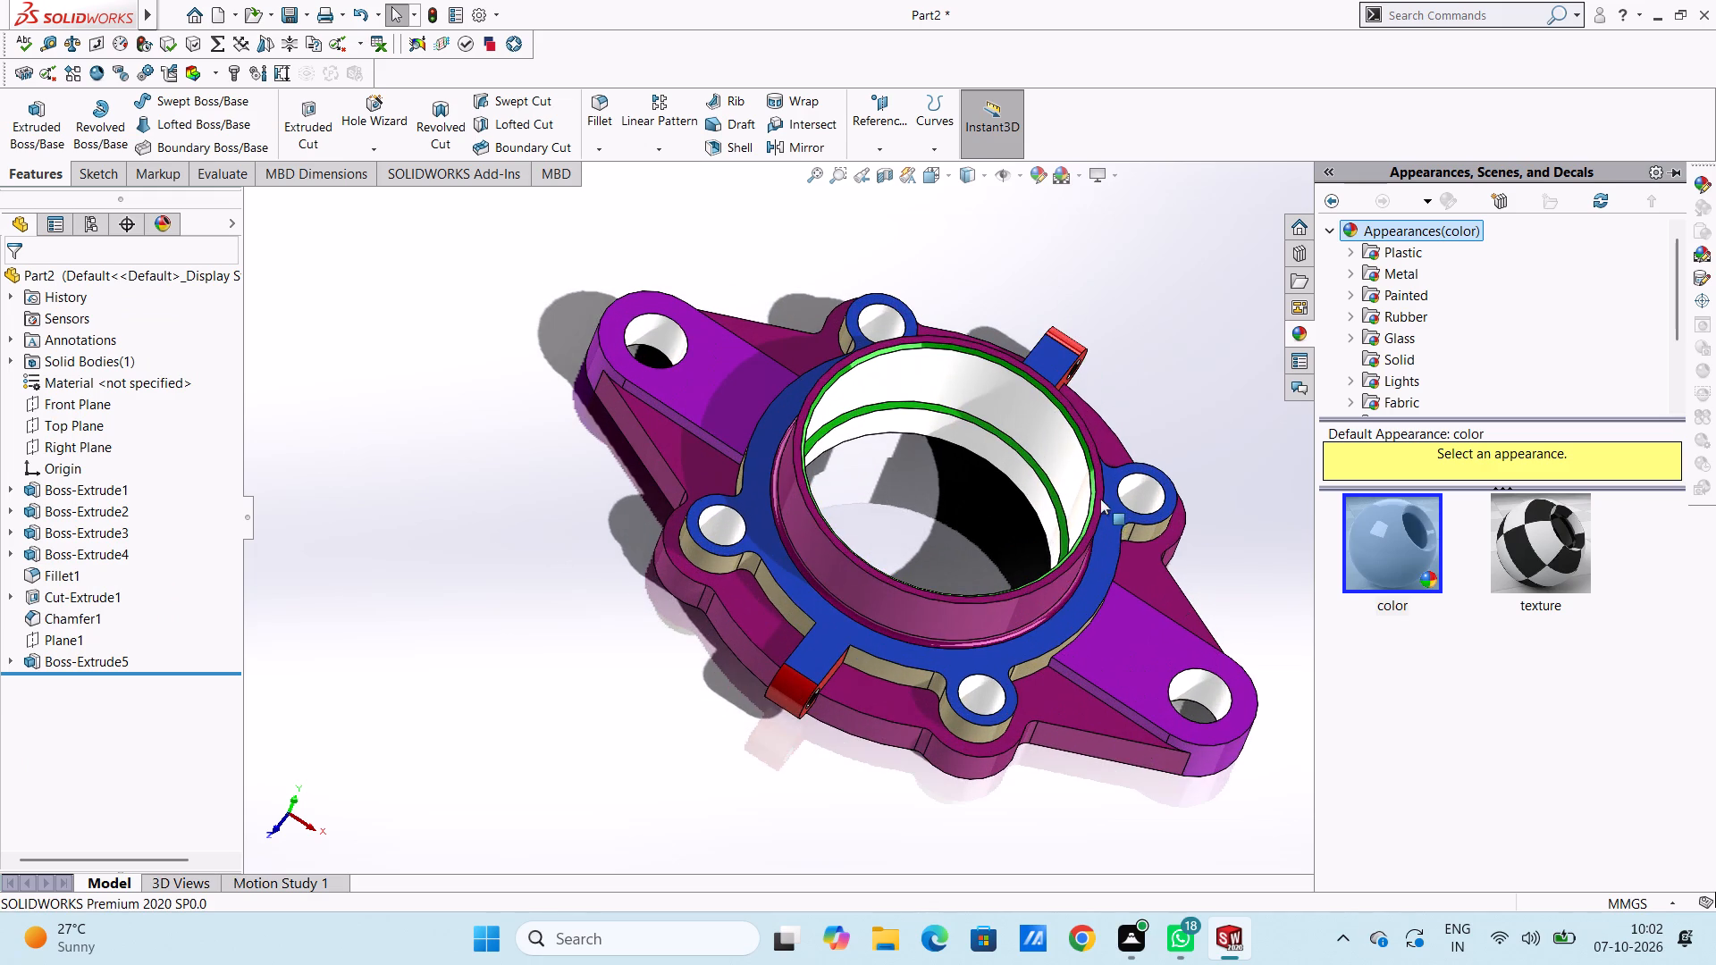
click(391, 619)
scroll(560, 636, up, 4)
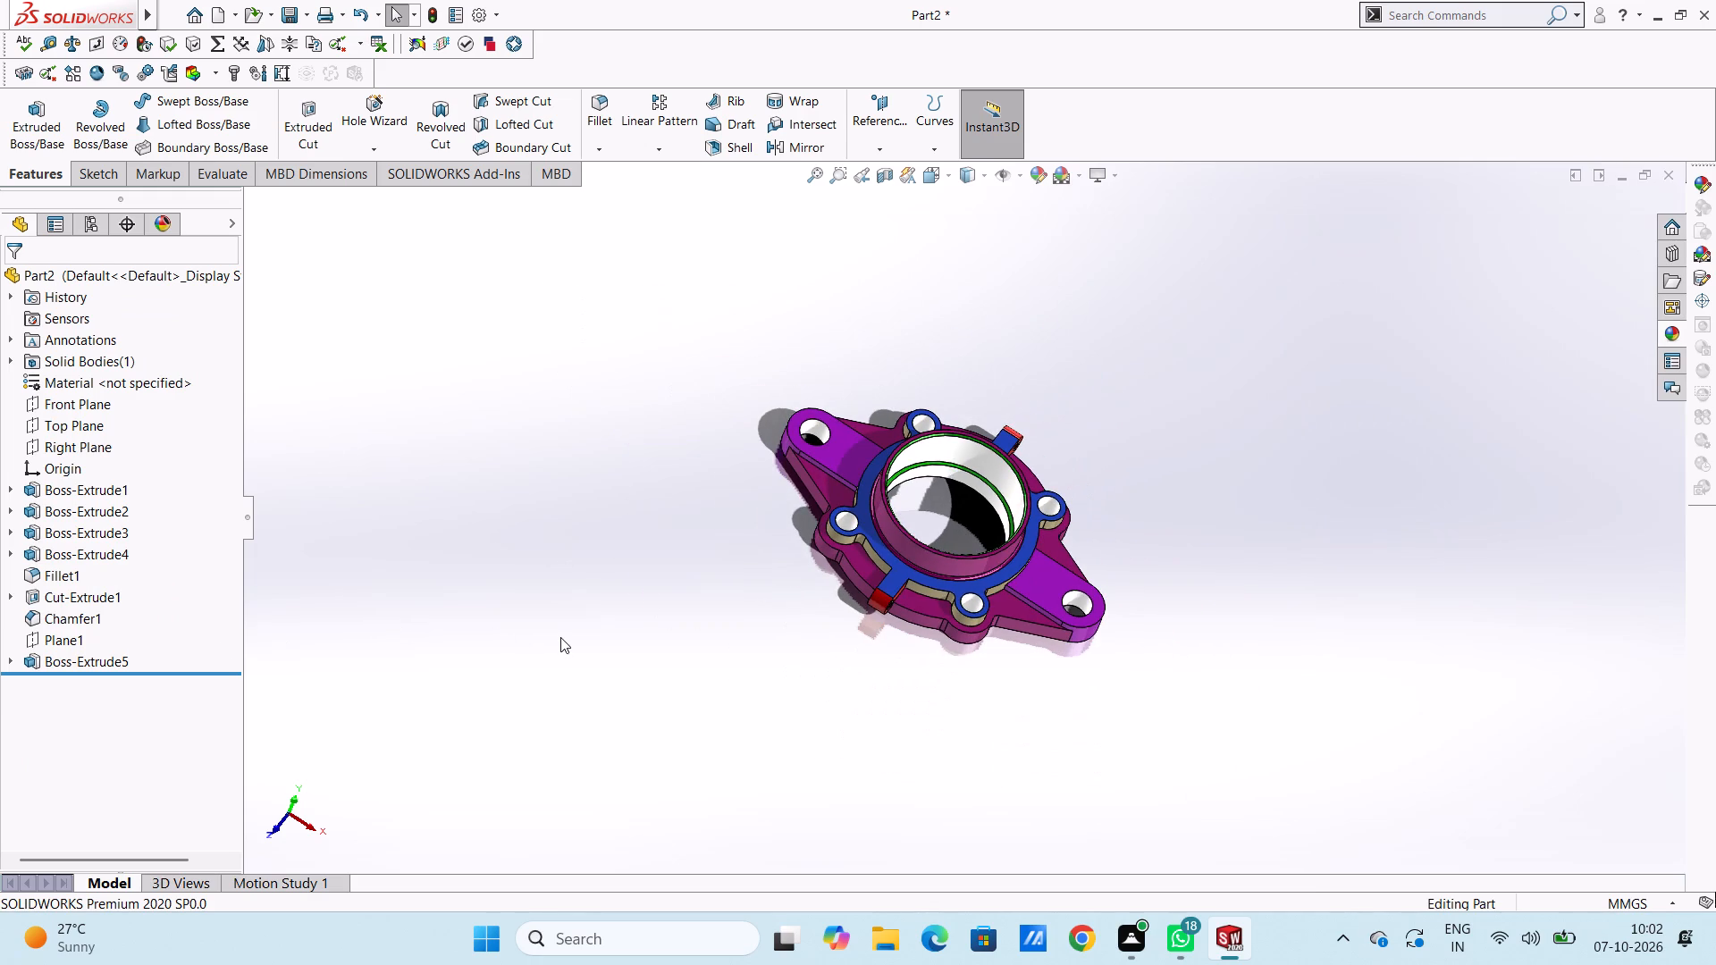
key(Escape)
key(ctrl+7)
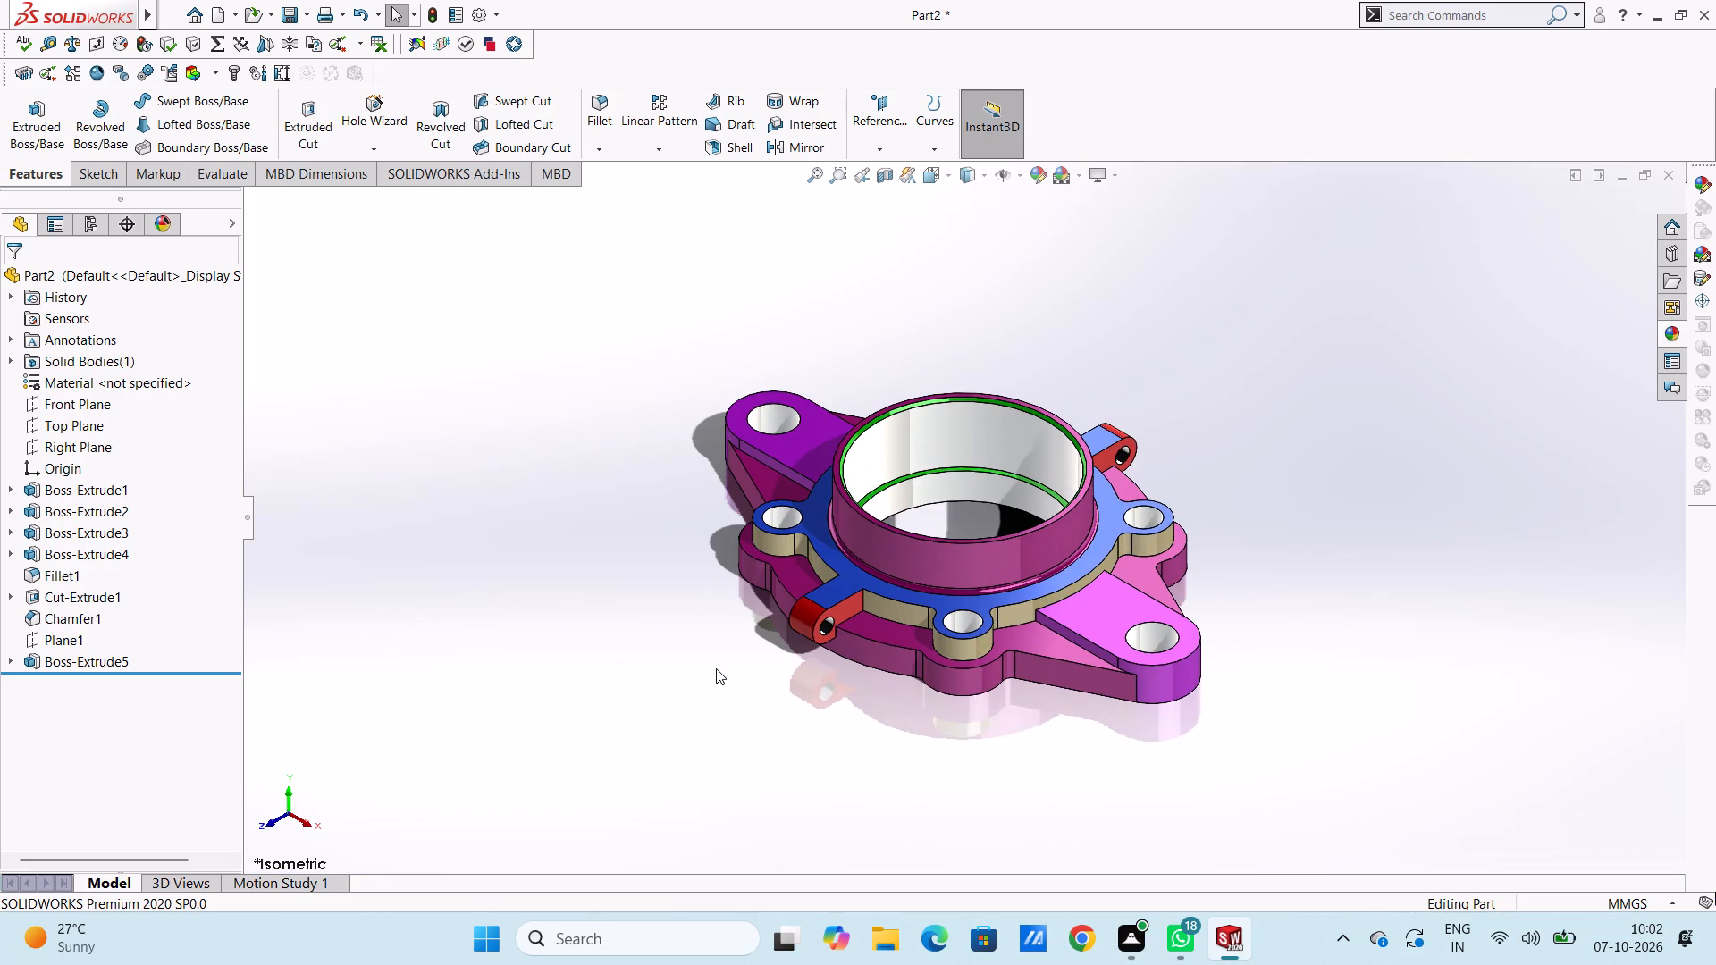
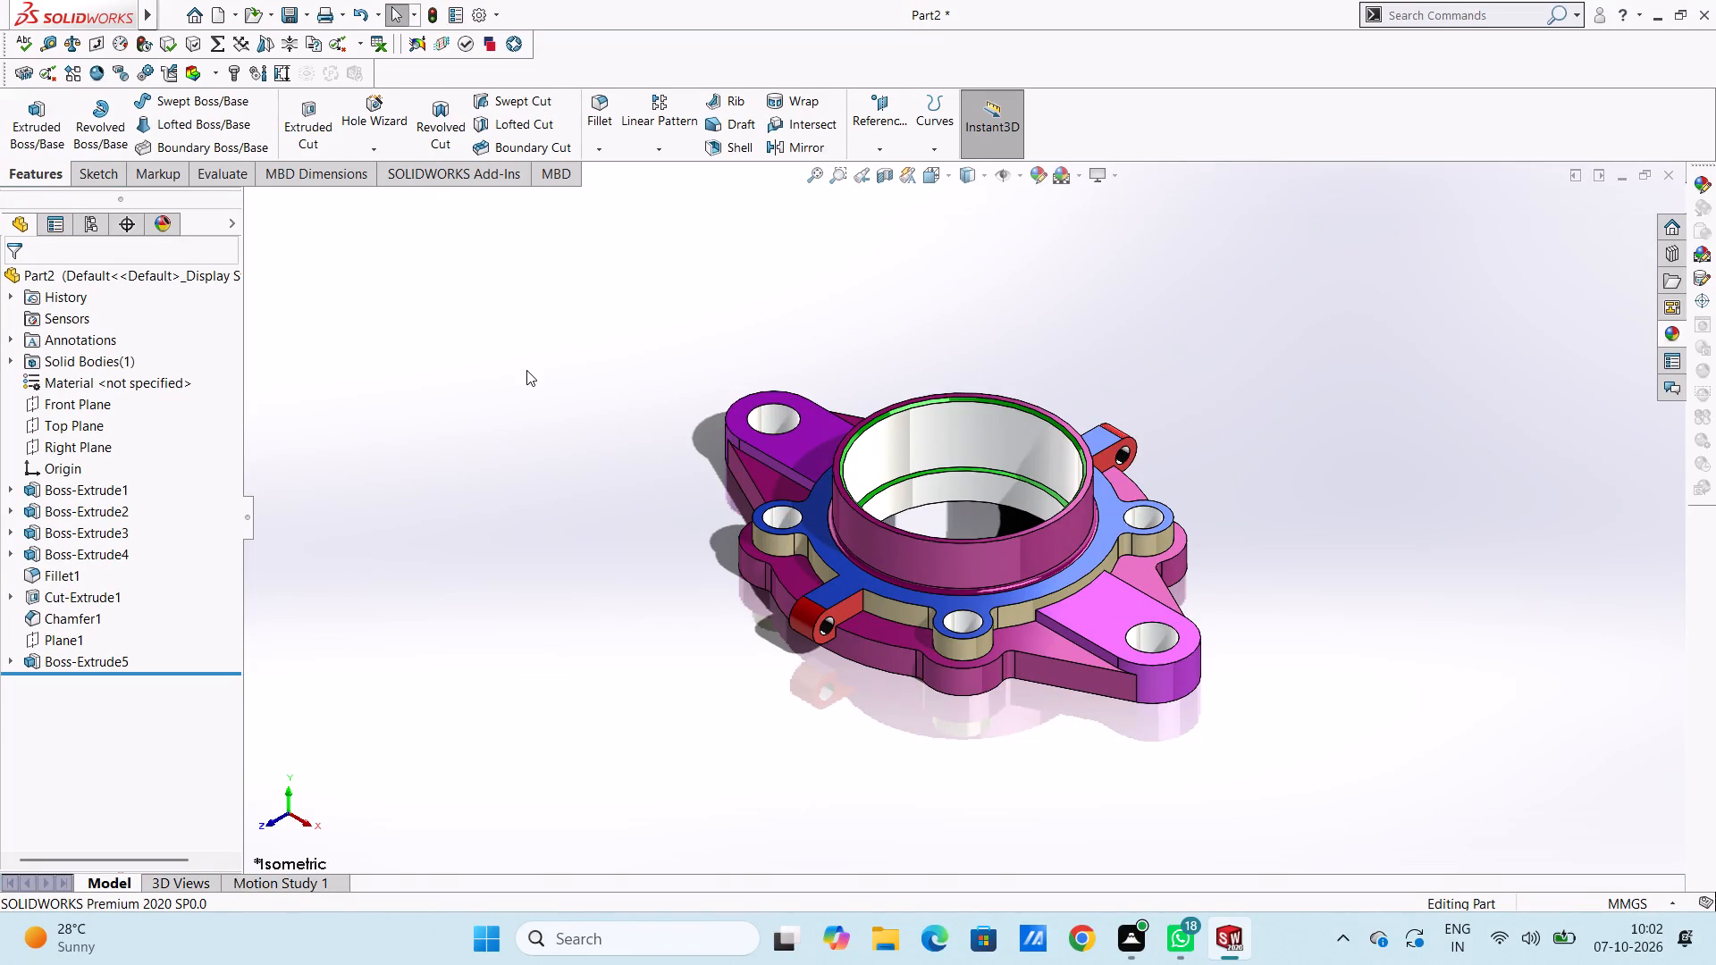
Save the part in Documents as "Flanged Bearing Cap Housing - Ø95 Bore , Ø161 Flange".
key(ctrl+s)
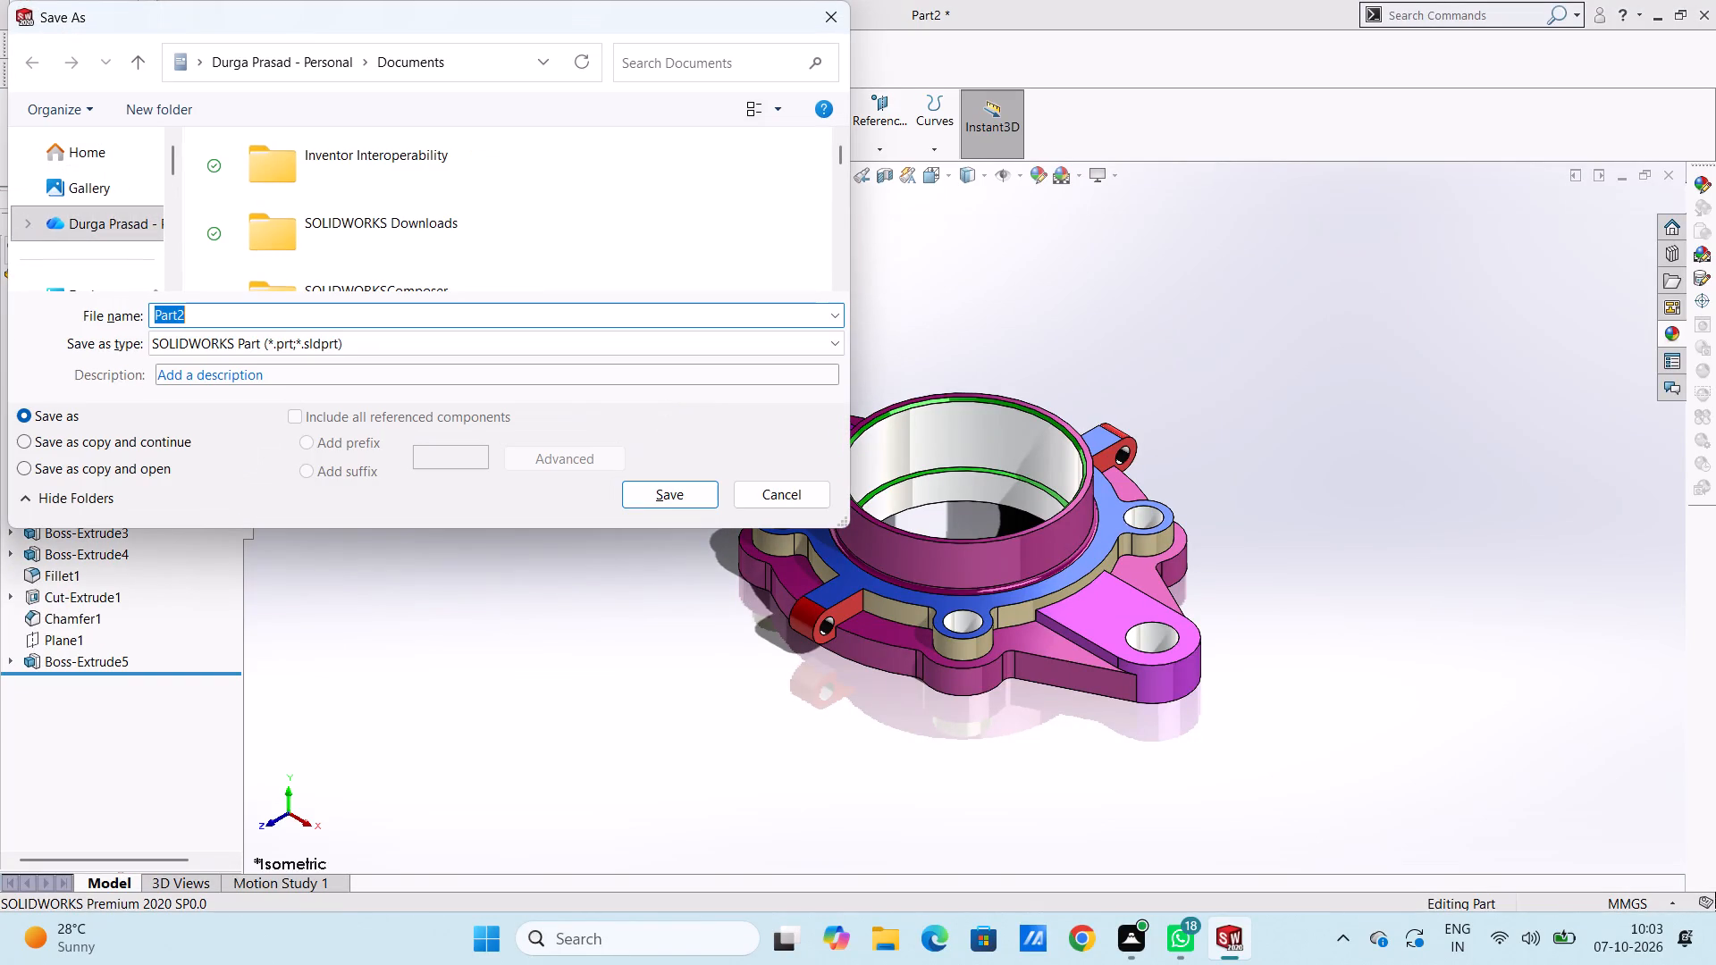
key(ctrl+v)
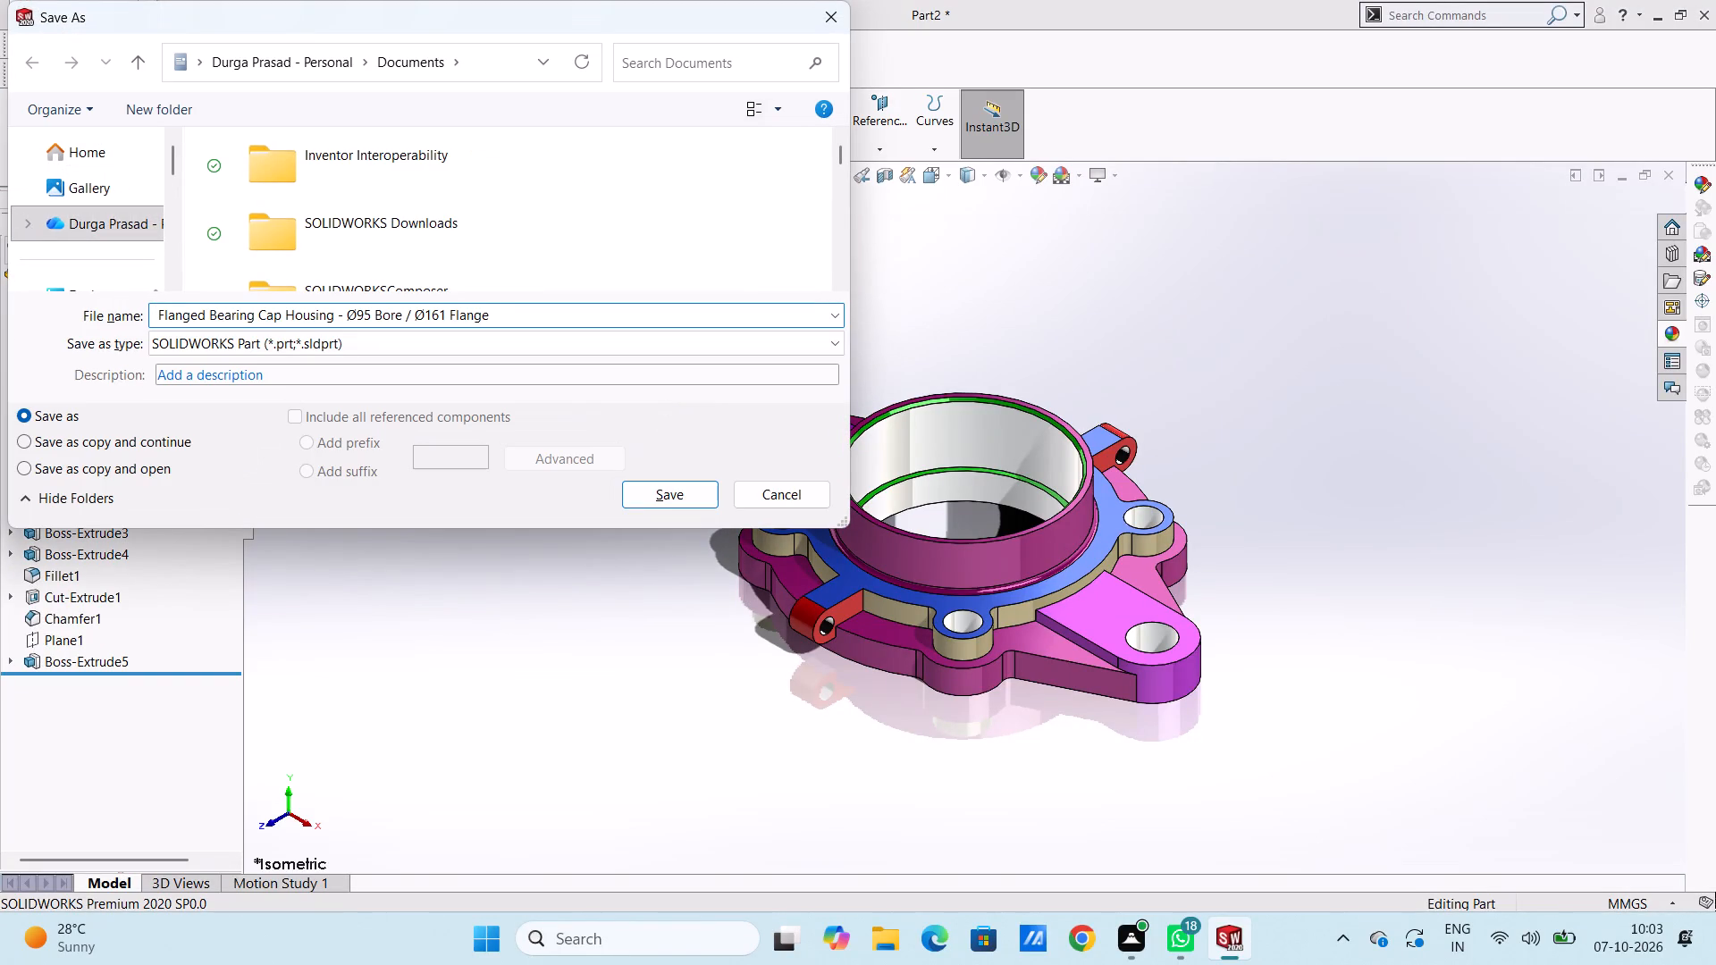
click(411, 315)
key(BackSpace)
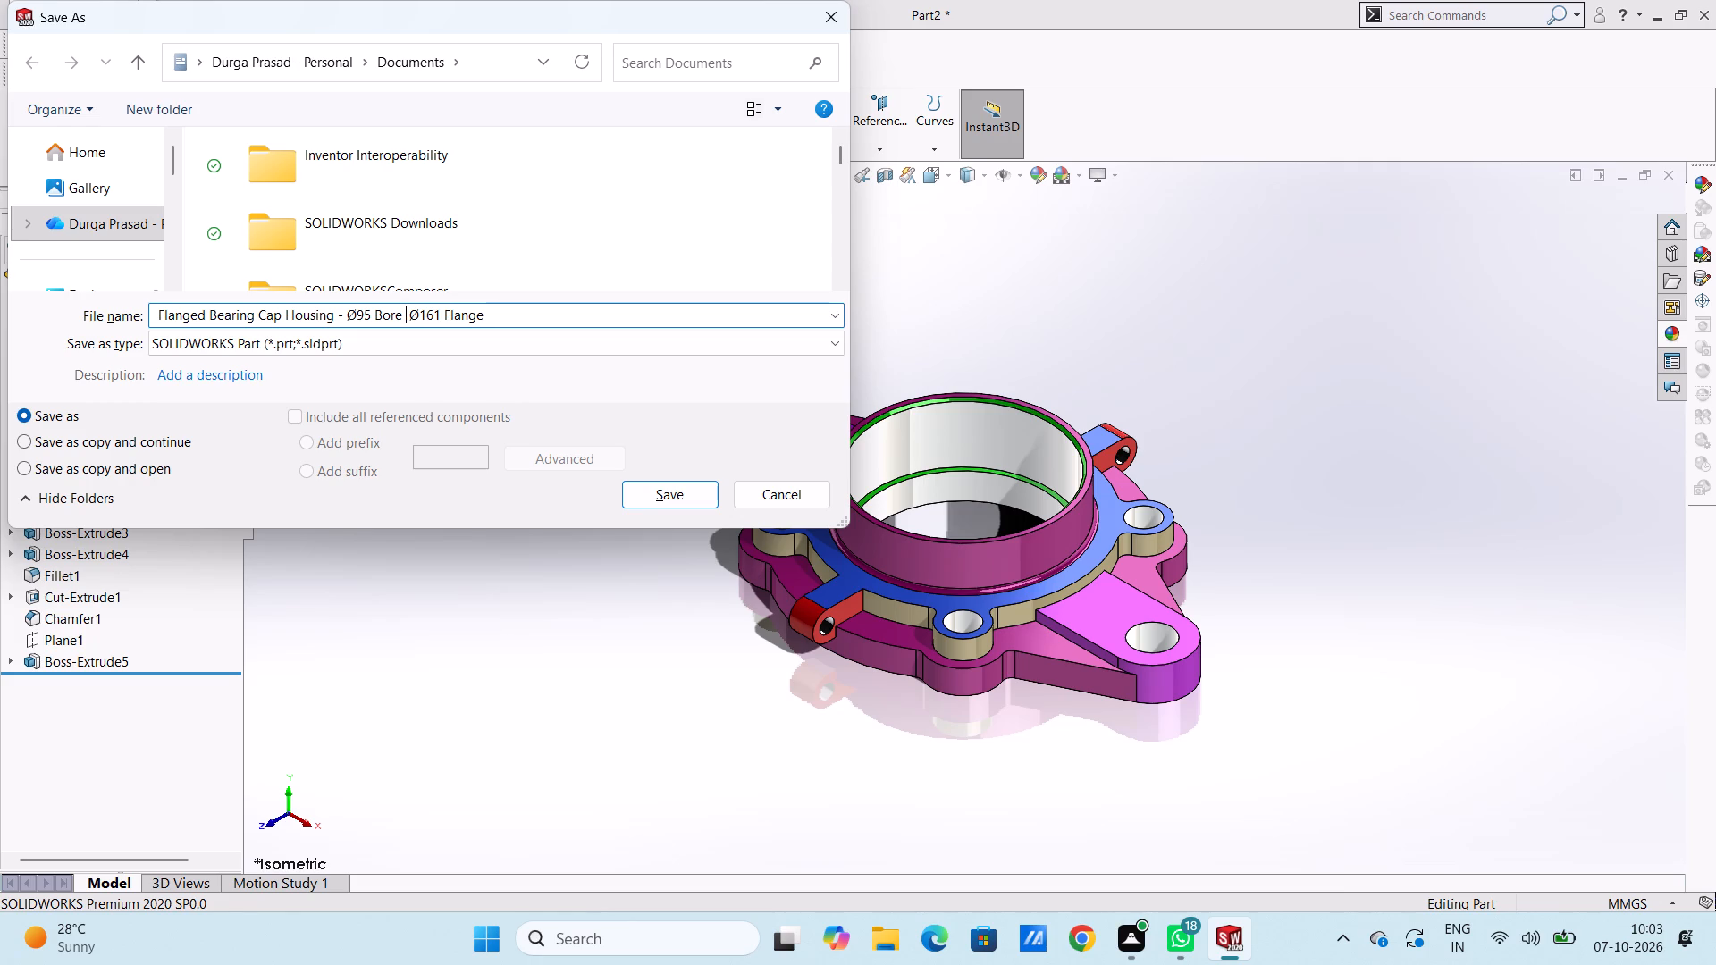
key(comma)
click(686, 492)
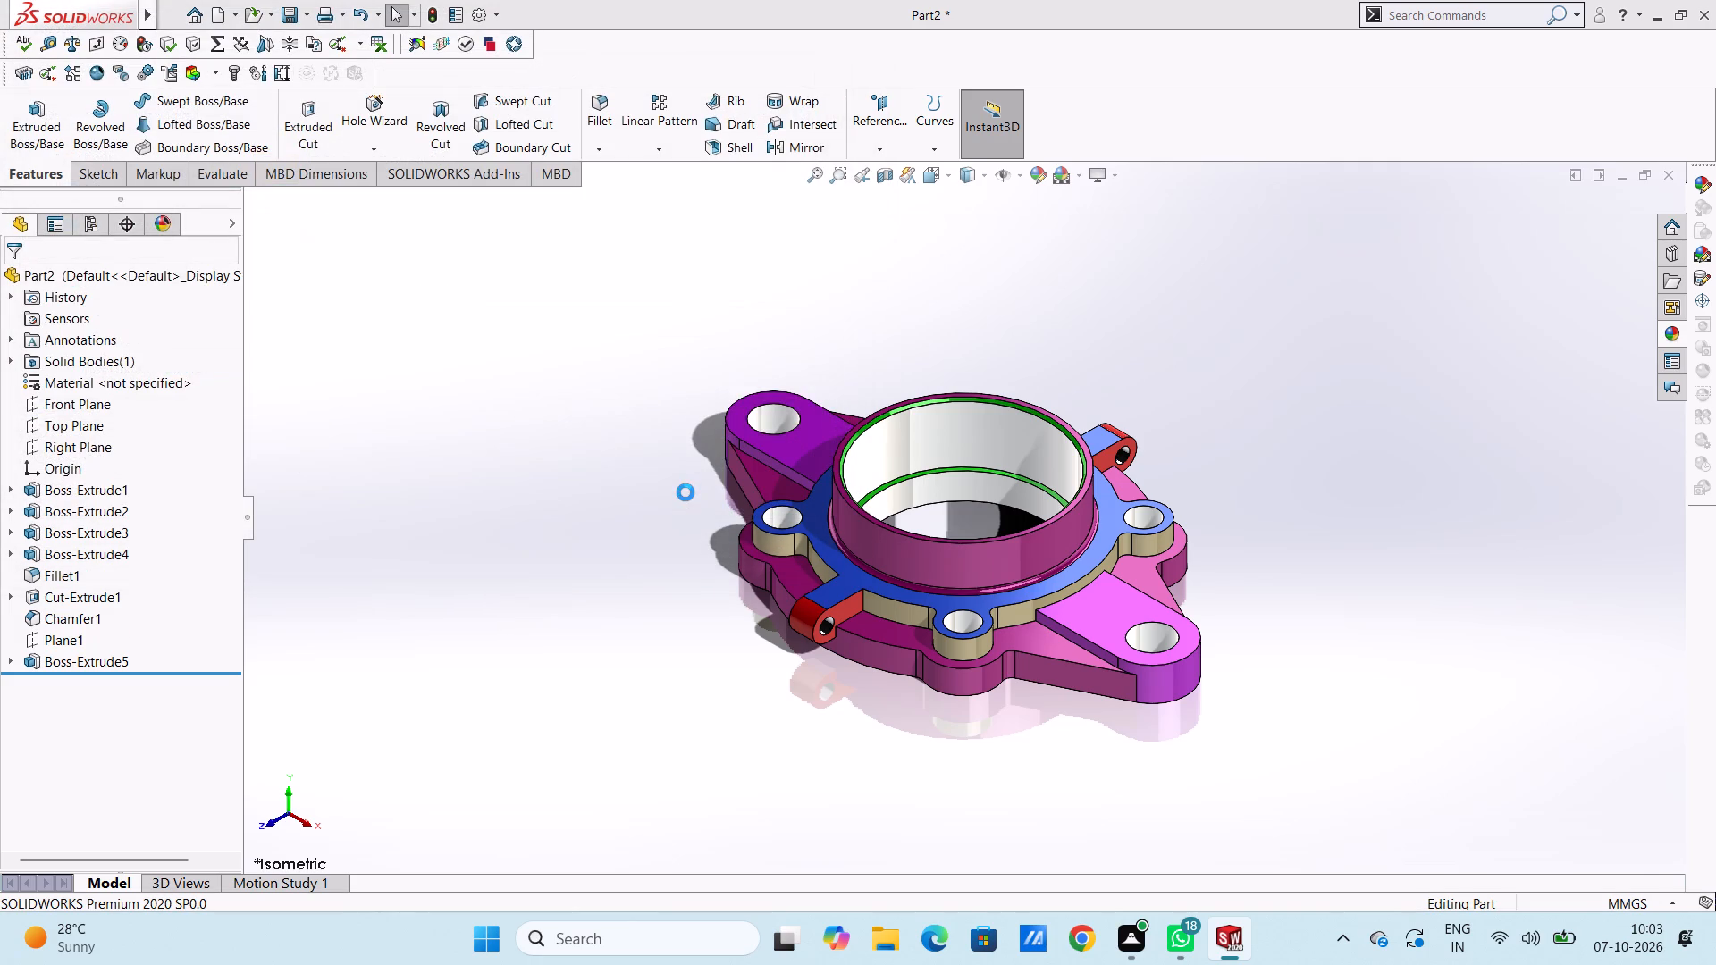
Save a copy of the housing as an Adobe PDF under the same file name in Documents.
click(304, 14)
click(338, 64)
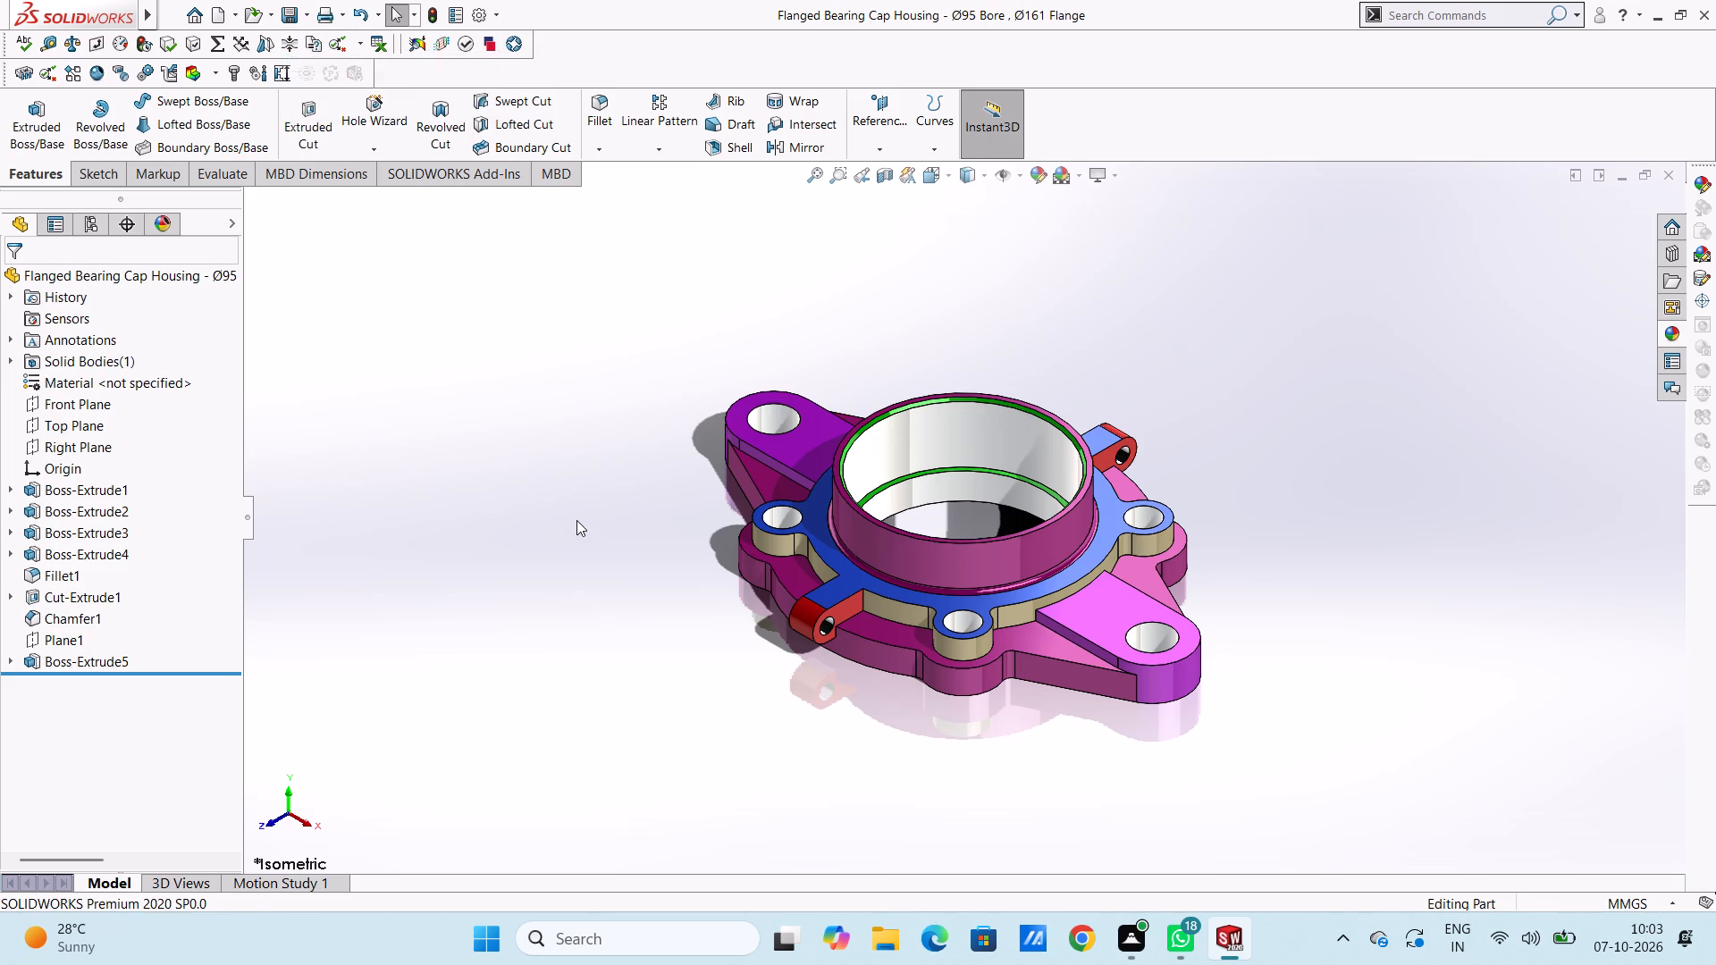
click(544, 344)
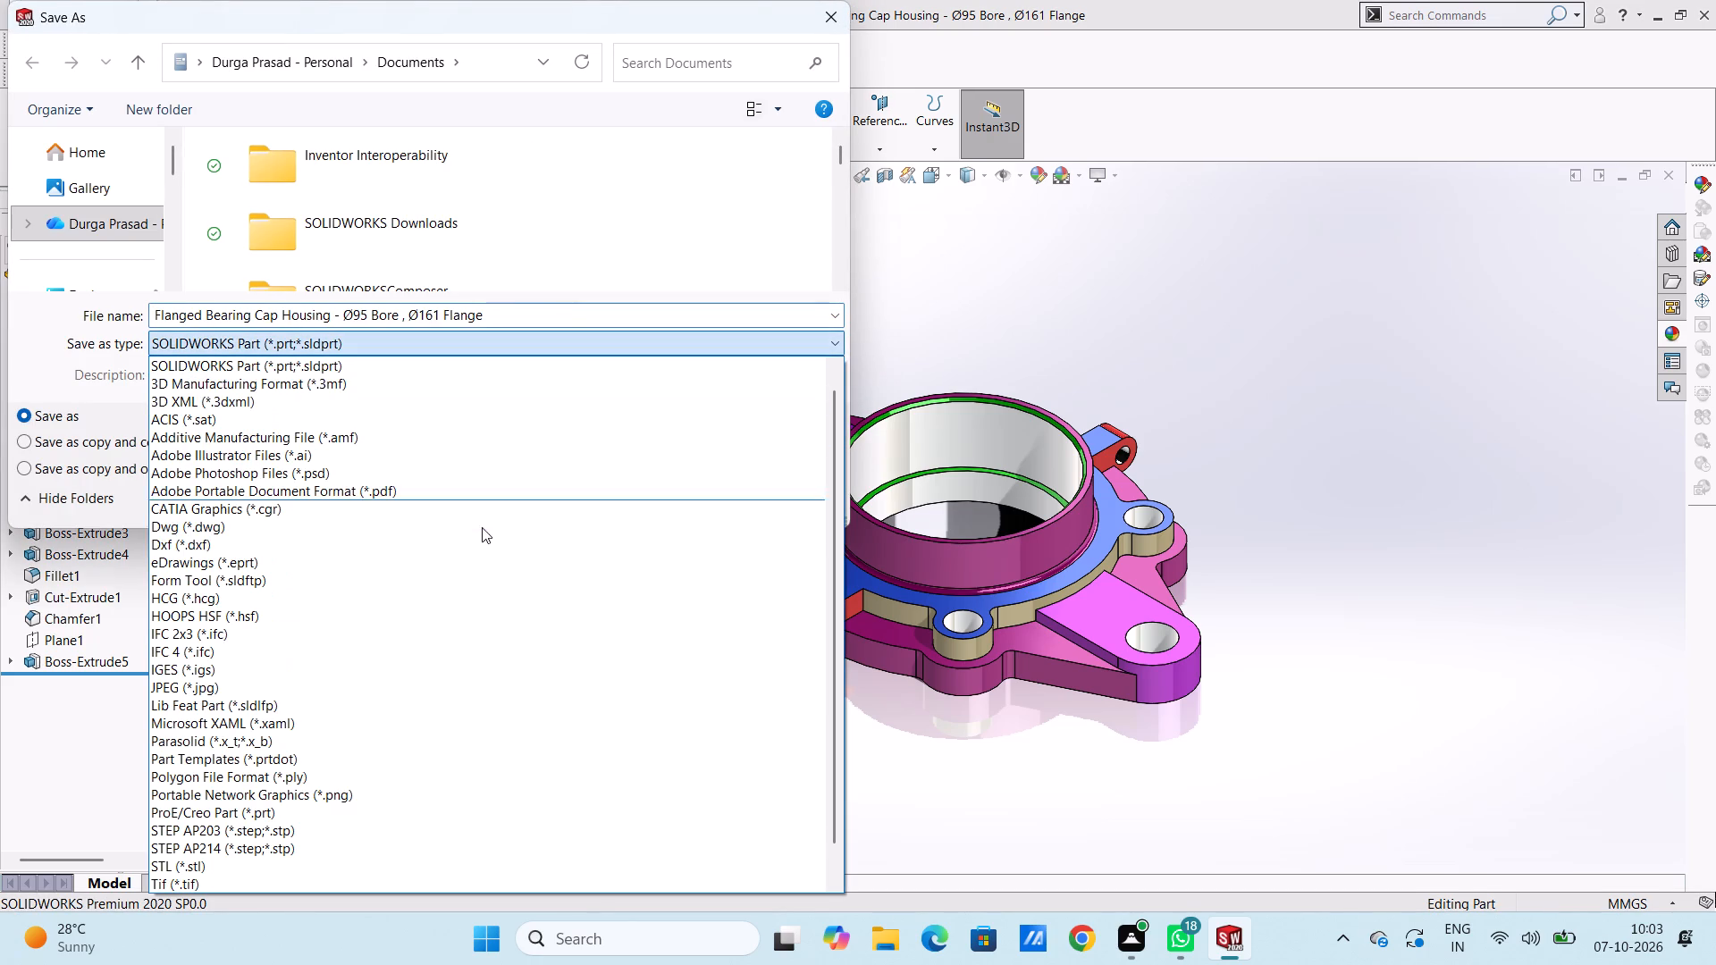
click(472, 491)
click(670, 525)
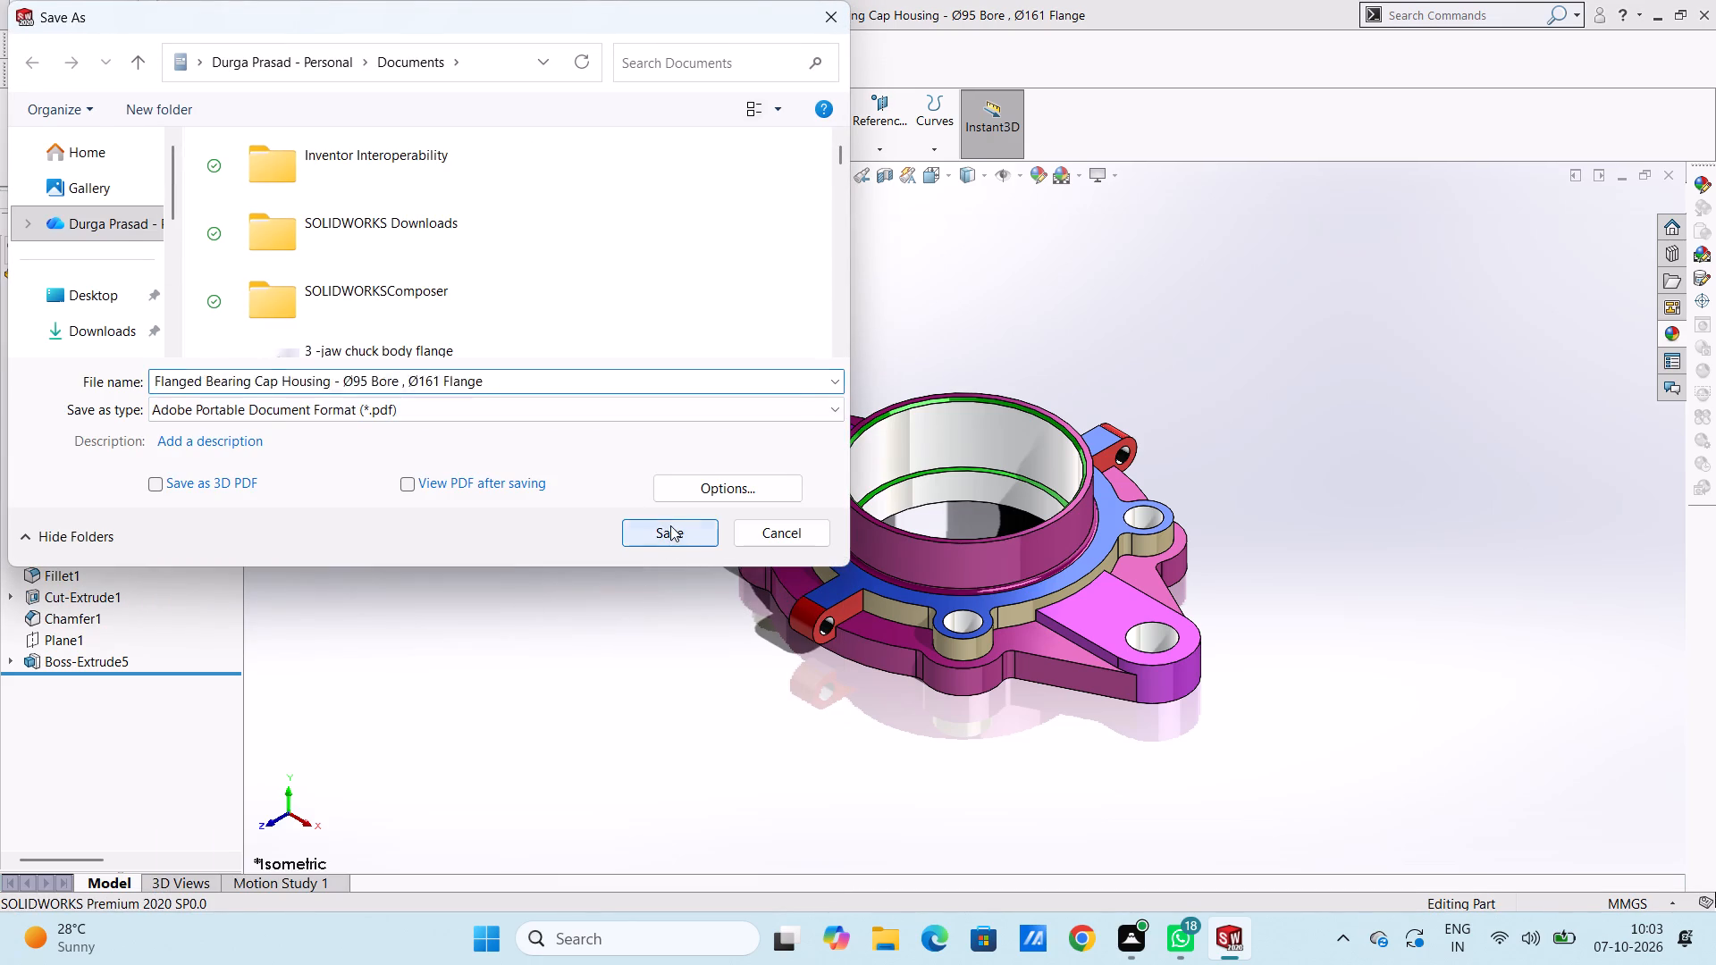